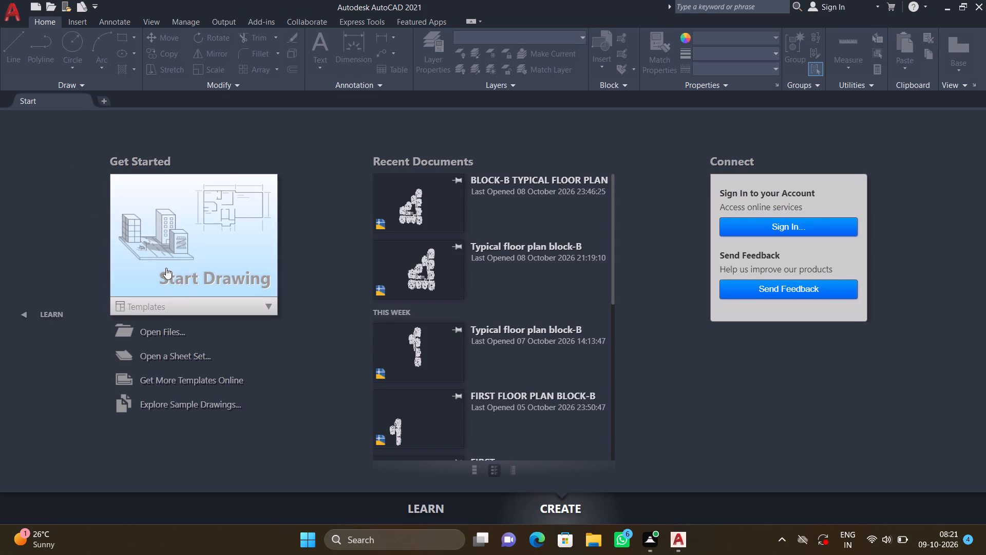
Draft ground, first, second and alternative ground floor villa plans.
Start a new blank drawing.
{"action": "double_click", "coordinate": [186, 282]}
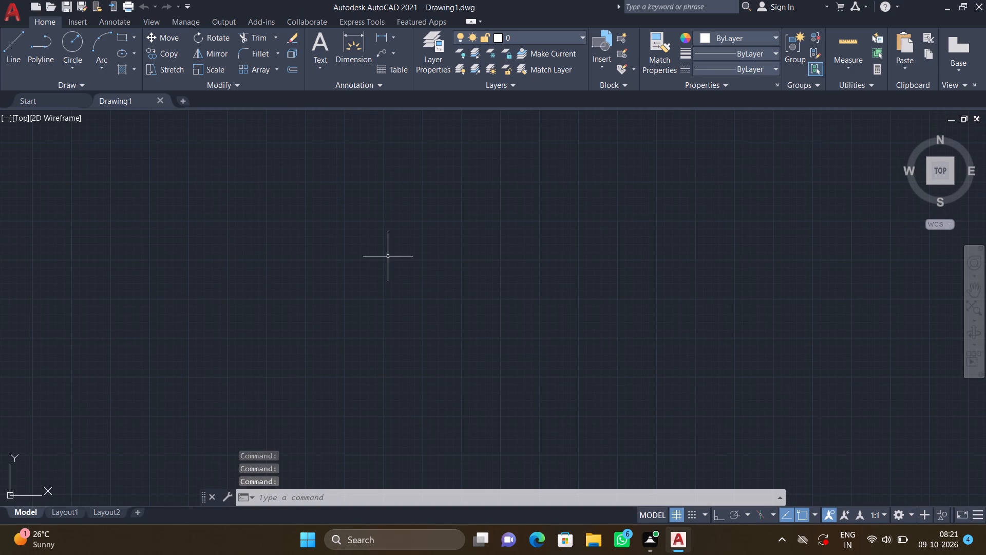
Configure the drawing units with Engineering length type and an insertion scale in inches.
{"action": "type", "text": "UN"}
{"action": "key", "text": "Return"}
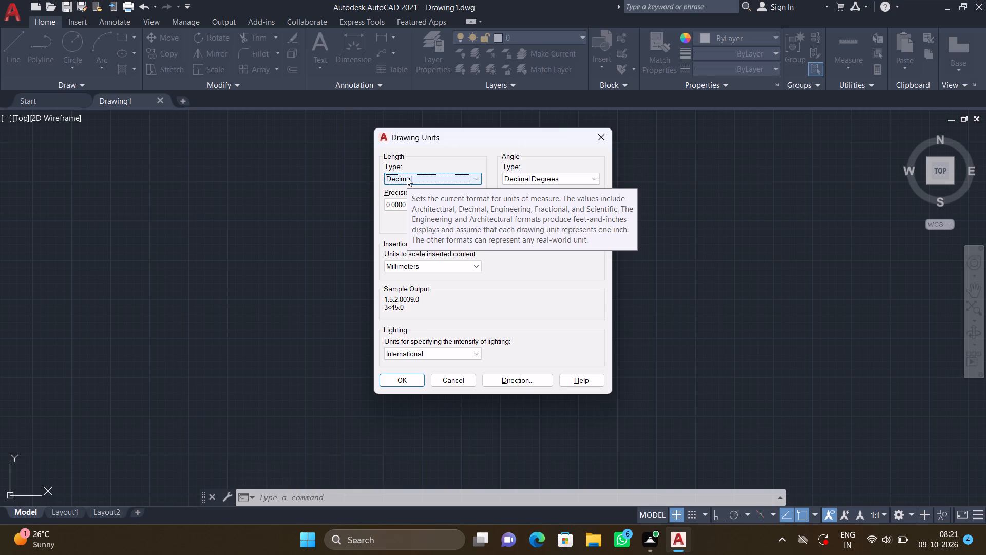
{"action": "left_click", "coordinate": [399, 180]}
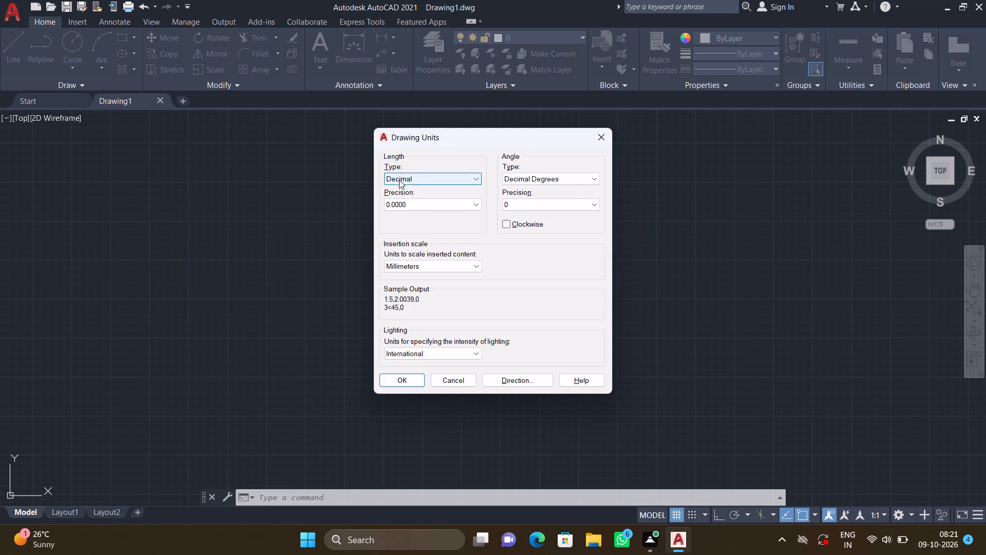
{"action": "left_click", "coordinate": [408, 206]}
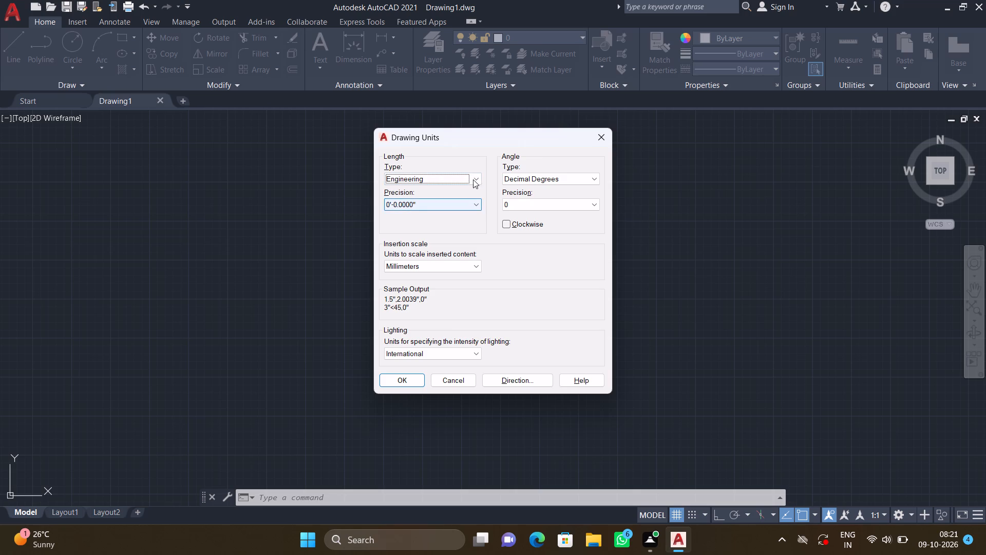
{"action": "left_click", "coordinate": [409, 267]}
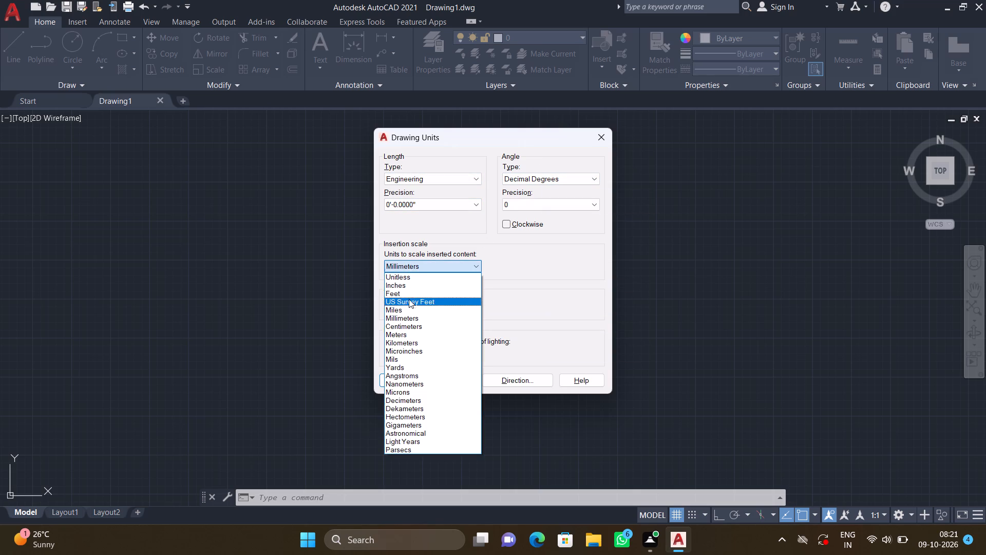
{"action": "left_click", "coordinate": [405, 287]}
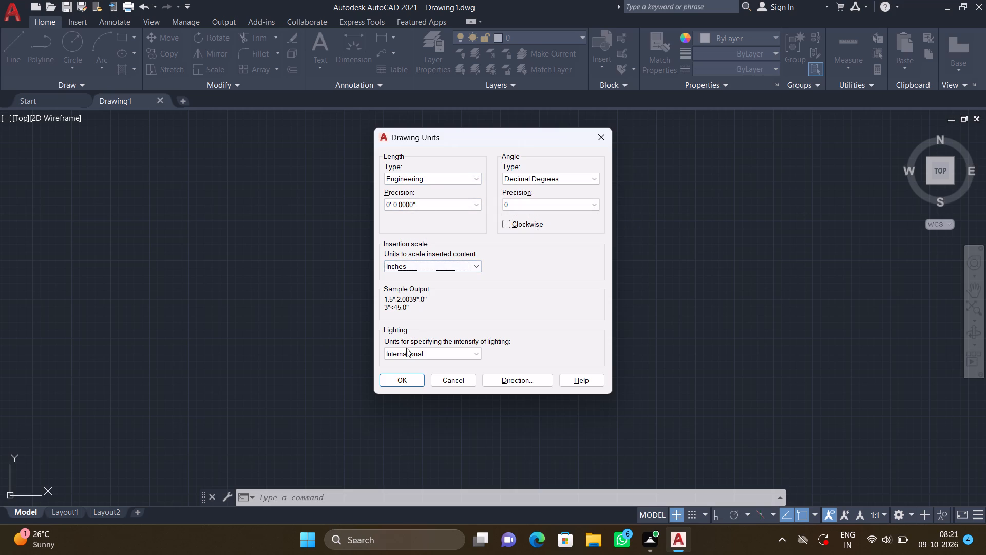
{"action": "left_click", "coordinate": [403, 382]}
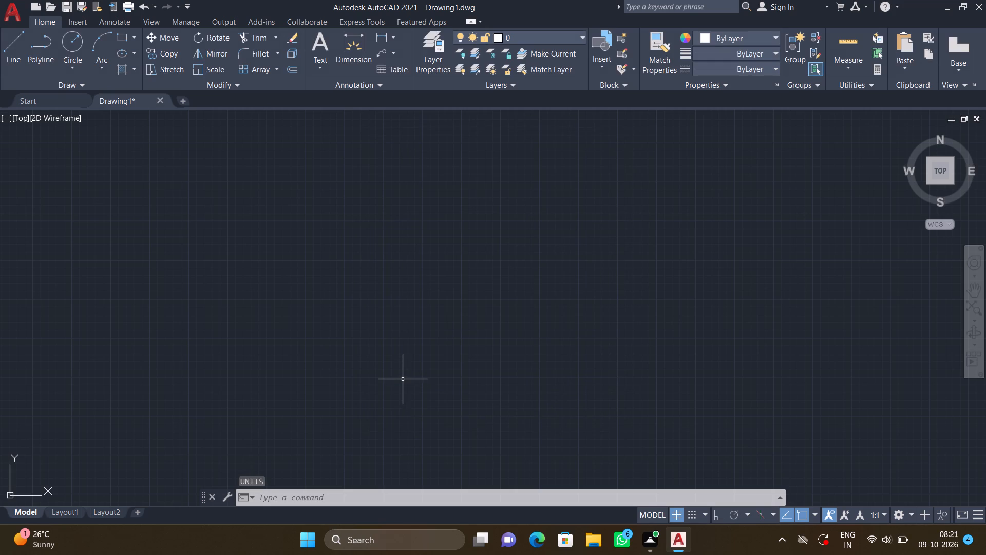
Modify the ISO-25 dimension style to use the Engineering unit format for linear dimensions, and set the style current.
{"action": "key", "text": "d"}
{"action": "key", "text": "Return"}
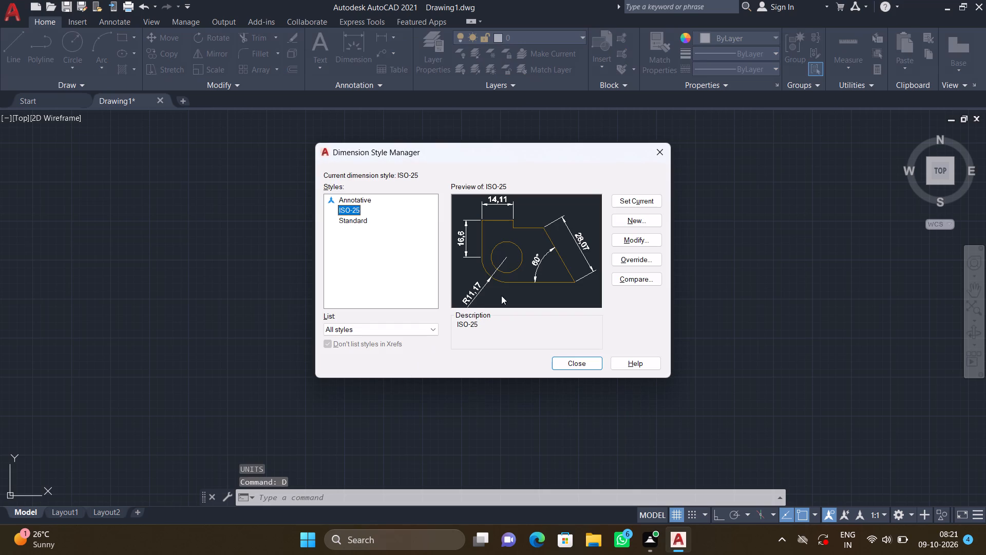
{"action": "left_click", "coordinate": [638, 238]}
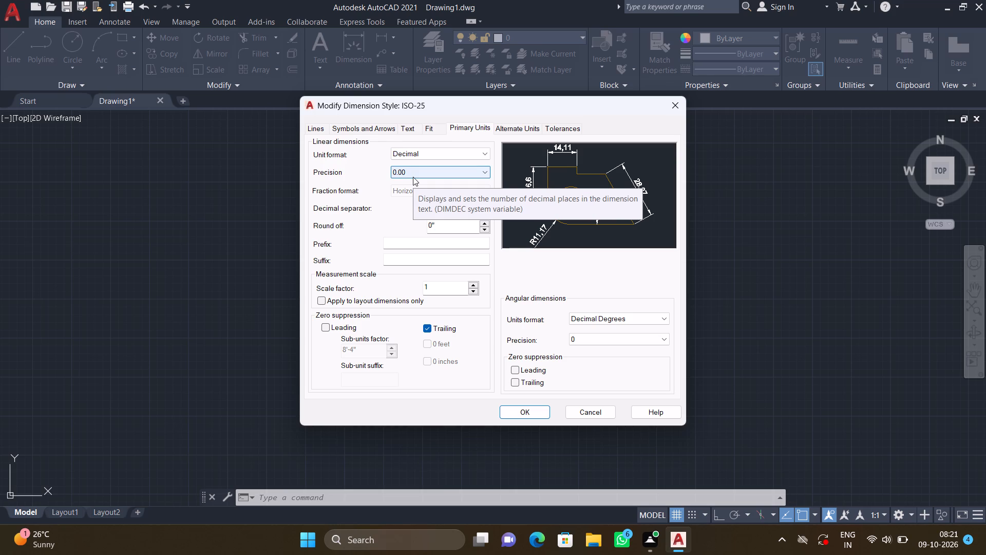
{"action": "left_click", "coordinate": [410, 152]}
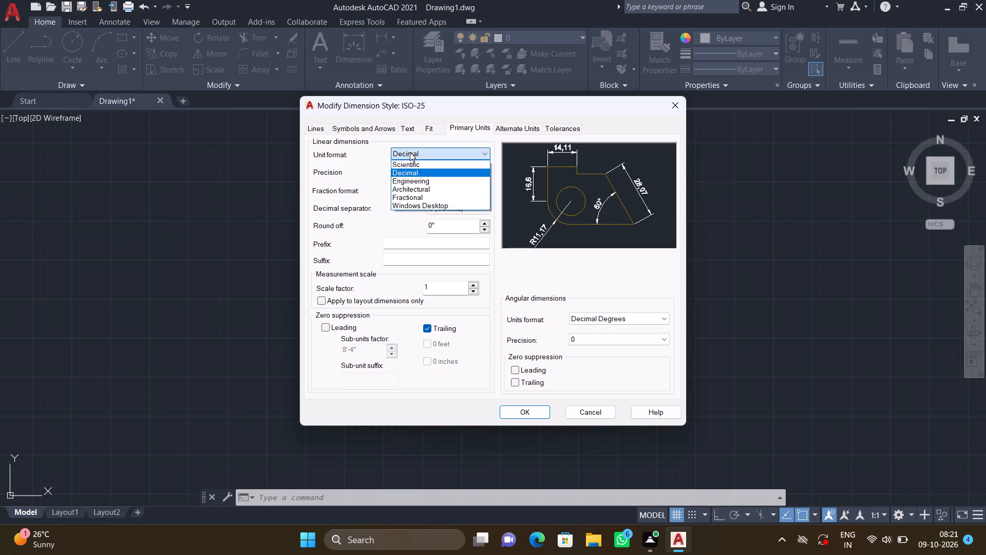
{"action": "left_click", "coordinate": [415, 181]}
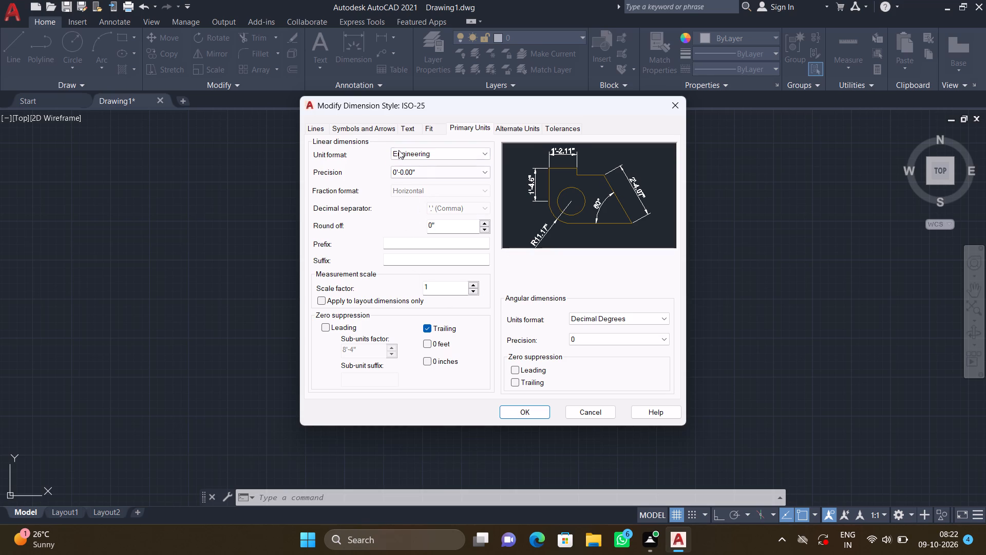
{"action": "double_click", "coordinate": [517, 409]}
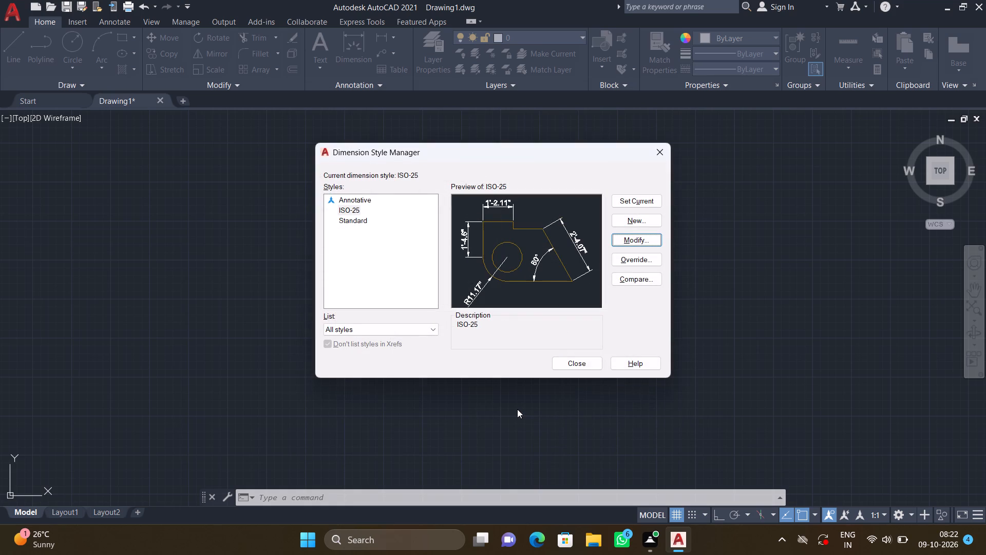
{"action": "left_click", "coordinate": [636, 200]}
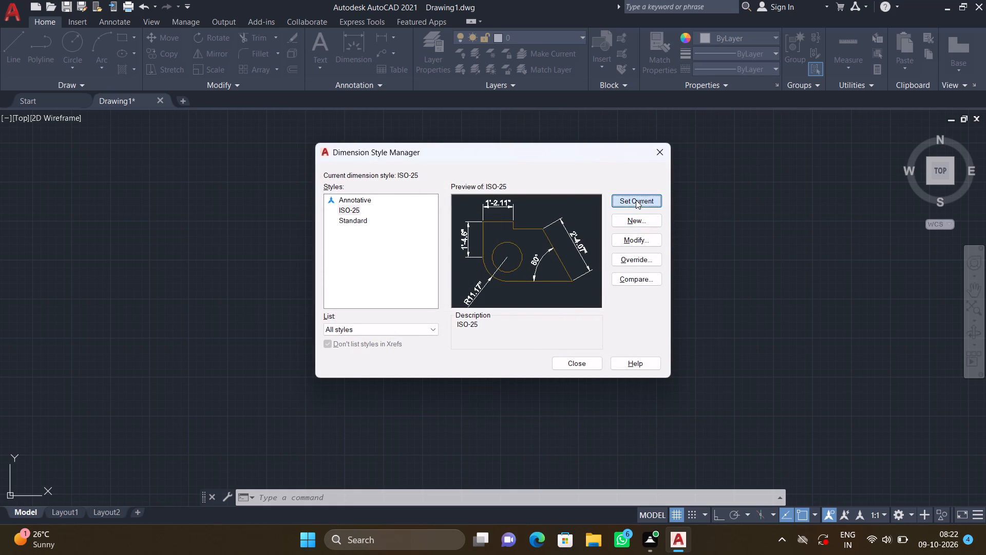
{"action": "left_click", "coordinate": [579, 365]}
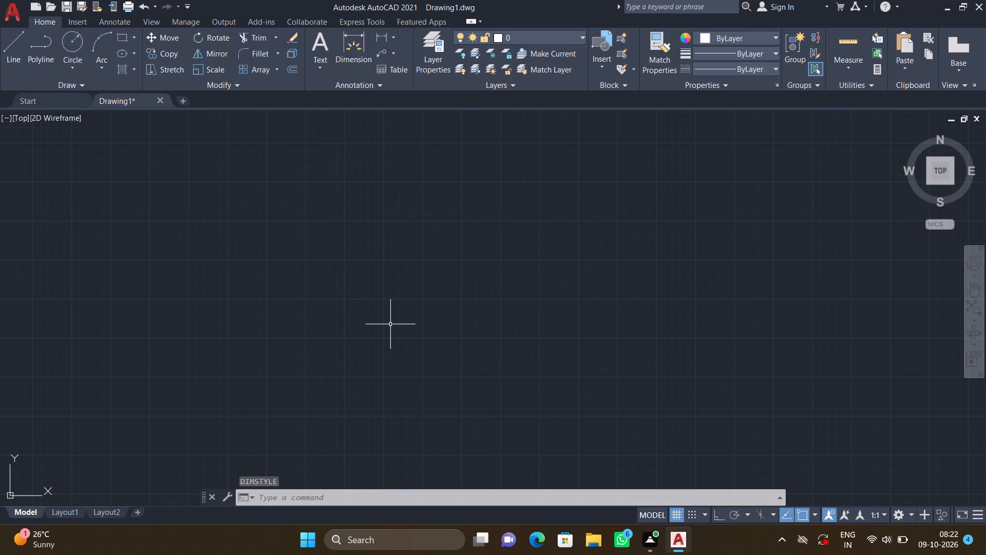
Turn on Ortho mode and draw one long vertical line crossing the X axis, well to the positive X side of the origin.
{"action": "key", "text": "F8"}
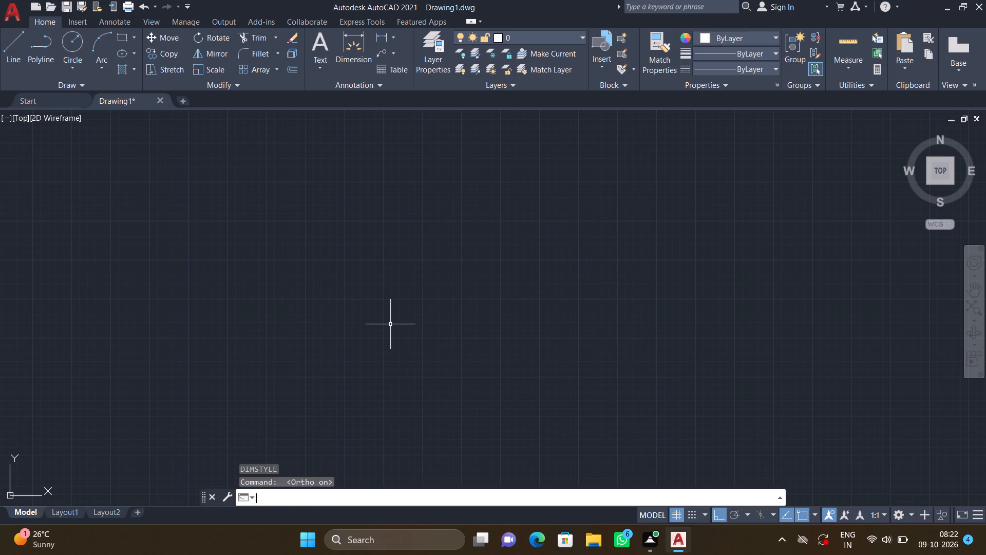
{"action": "key", "text": "l"}
{"action": "key", "text": "Return"}
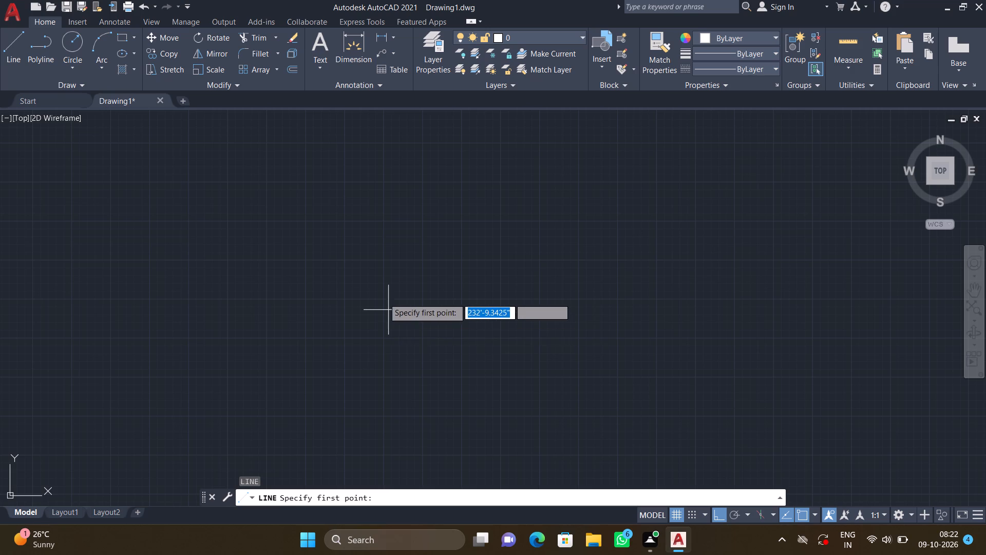
{"action": "scroll", "coordinate": [374, 246], "scroll_direction": "down", "scroll_amount": 2}
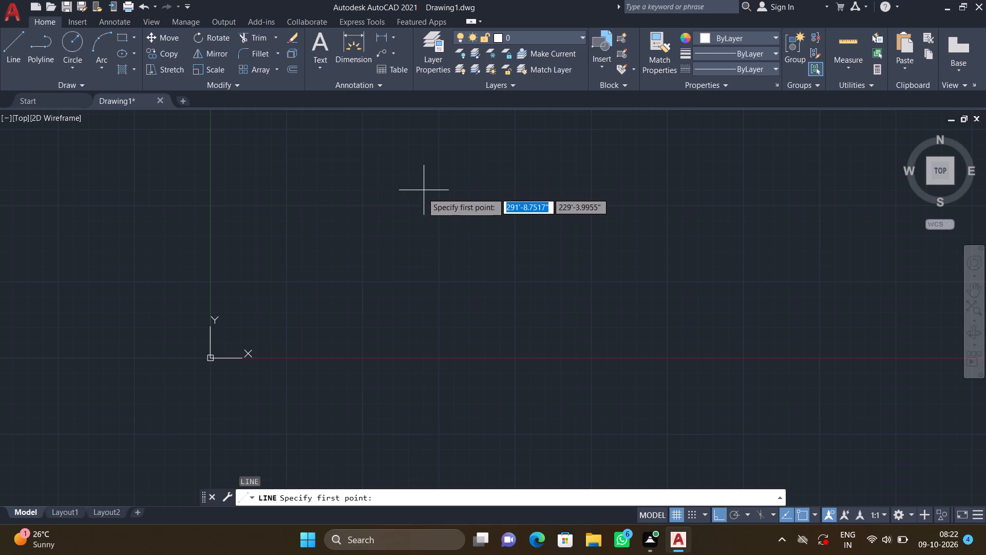
{"action": "scroll", "coordinate": [422, 196], "scroll_direction": "down", "scroll_amount": 1}
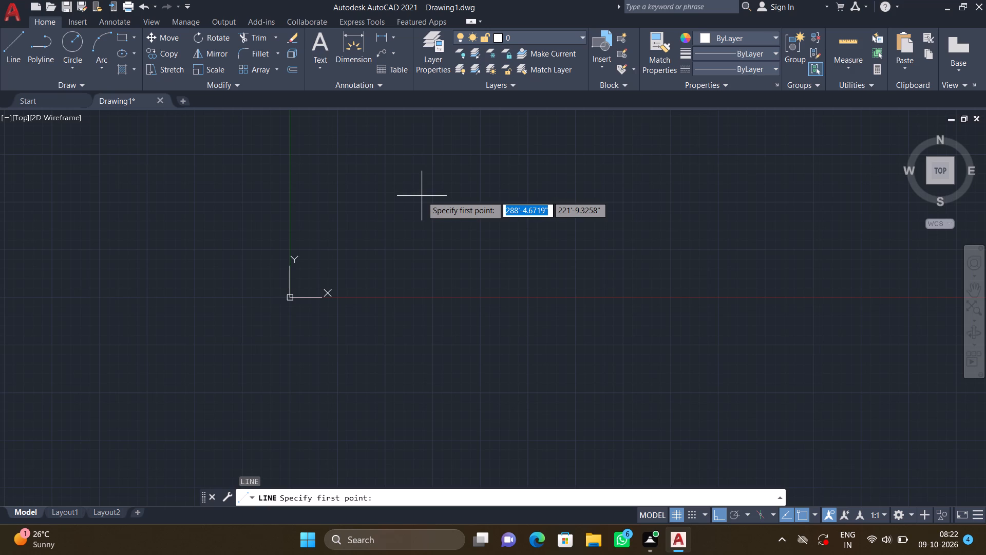
{"action": "scroll", "coordinate": [483, 217], "scroll_direction": "up", "scroll_amount": 1}
{"action": "middle_click_drag", "start_coordinate": [468, 214], "coordinate": [402, 200]}
{"action": "scroll", "coordinate": [502, 241], "scroll_direction": "down", "scroll_amount": 1}
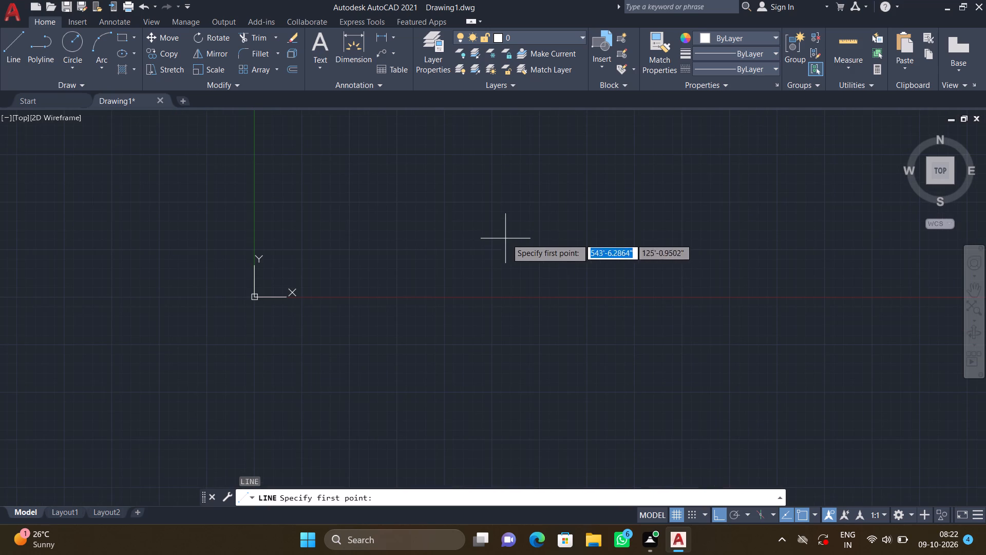
{"action": "middle_click_drag", "start_coordinate": [489, 232], "coordinate": [321, 220]}
{"action": "middle_click_drag", "start_coordinate": [485, 250], "coordinate": [313, 239]}
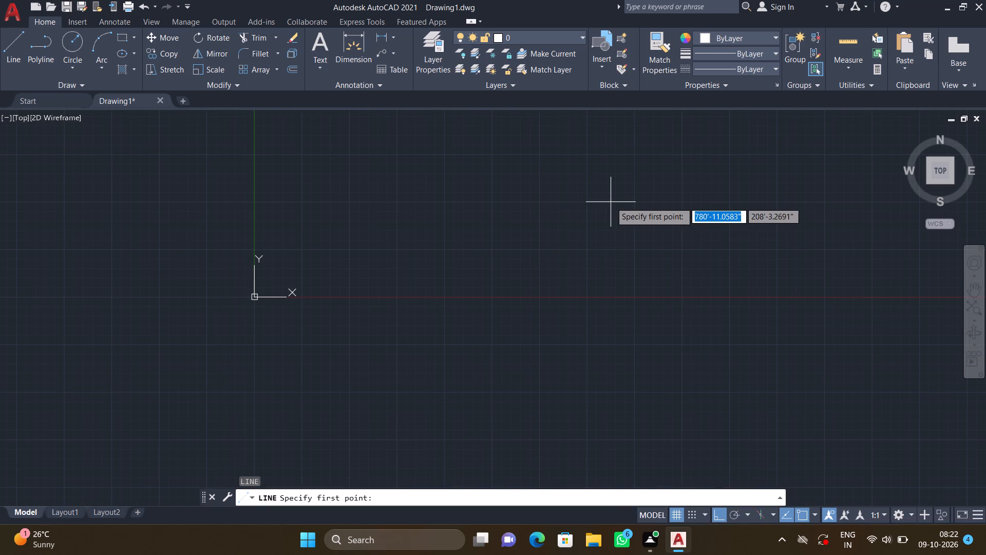
{"action": "left_click", "coordinate": [606, 144]}
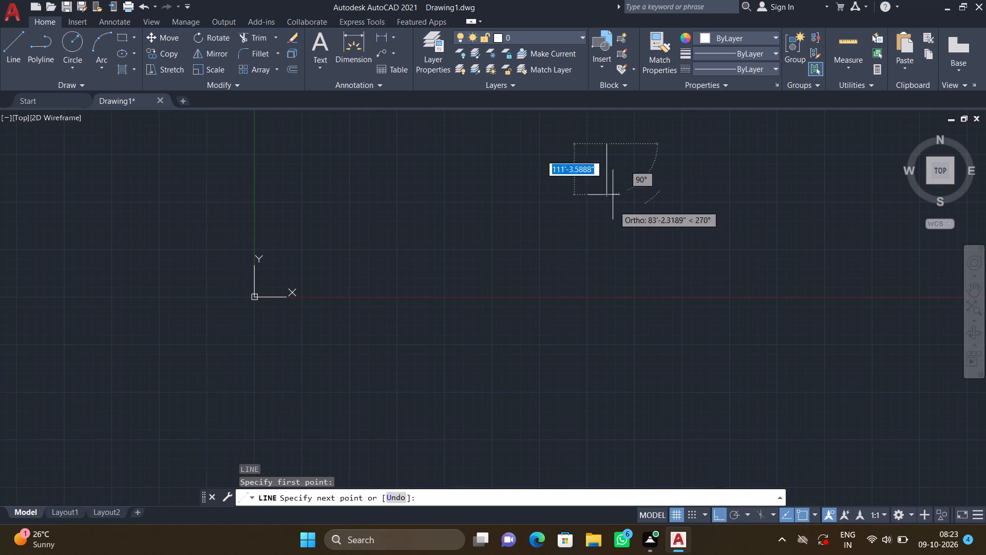
{"action": "scroll", "coordinate": [624, 317], "scroll_direction": "down", "scroll_amount": 3}
{"action": "middle_click_drag", "start_coordinate": [623, 396], "coordinate": [585, 323]}
{"action": "scroll", "coordinate": [586, 323], "scroll_direction": "down", "scroll_amount": 2}
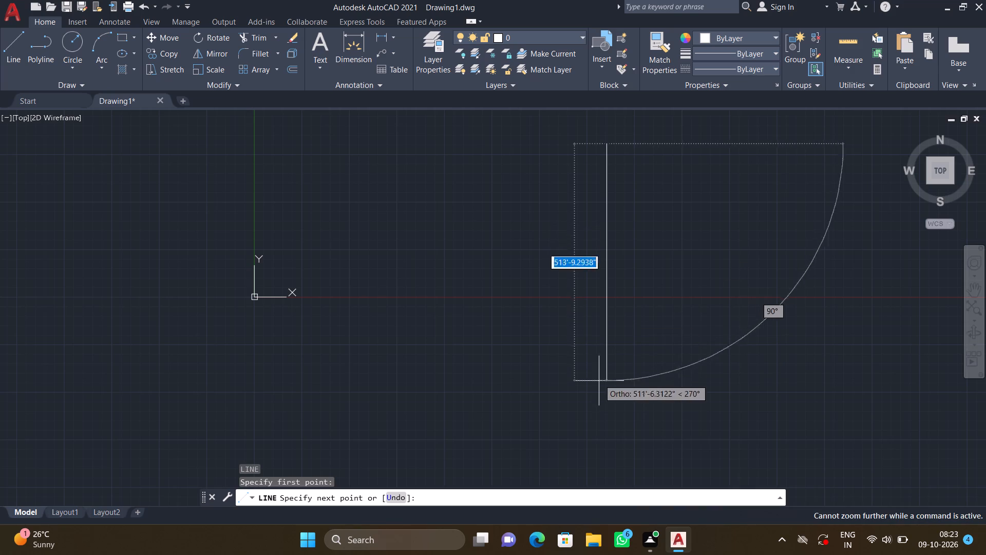
{"action": "middle_click_drag", "start_coordinate": [608, 438], "coordinate": [575, 337]}
{"action": "scroll", "coordinate": [581, 373], "scroll_direction": "down", "scroll_amount": 3}
{"action": "middle_click_drag", "start_coordinate": [602, 459], "coordinate": [561, 337]}
{"action": "scroll", "coordinate": [578, 365], "scroll_direction": "down", "scroll_amount": 1}
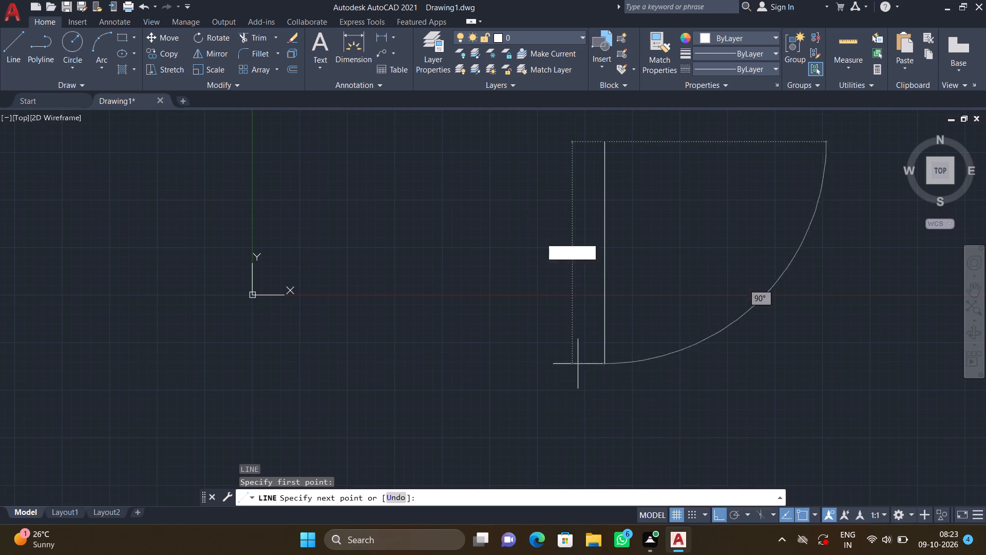
{"action": "left_click", "coordinate": [623, 478]}
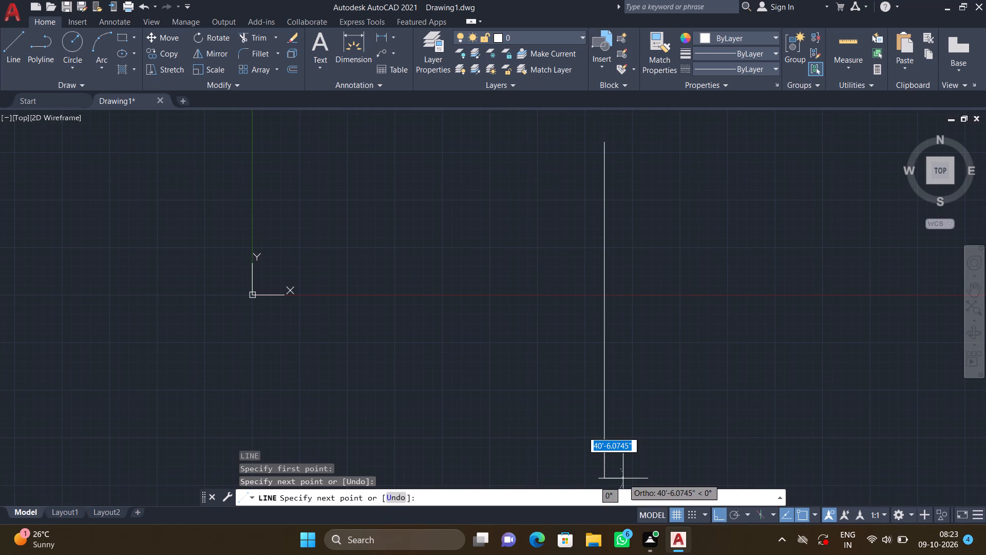
{"action": "key", "text": "Return"}
Offset the vertical line by 9" towards positive X to make a parallel pair.
{"action": "scroll", "coordinate": [633, 402], "scroll_direction": "down", "scroll_amount": 2}
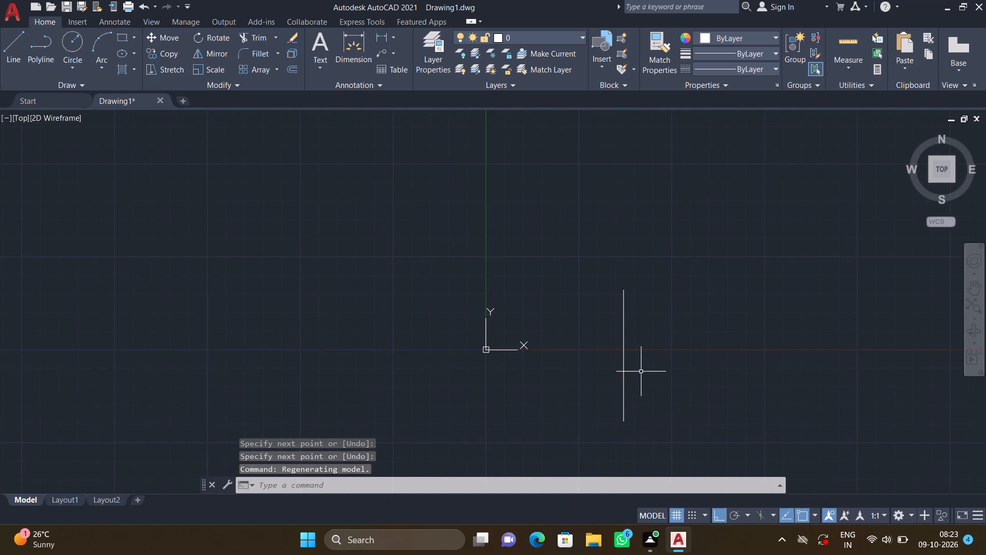
{"action": "middle_click_drag", "start_coordinate": [620, 365], "coordinate": [441, 349]}
{"action": "scroll", "coordinate": [454, 297], "scroll_direction": "up", "scroll_amount": 2}
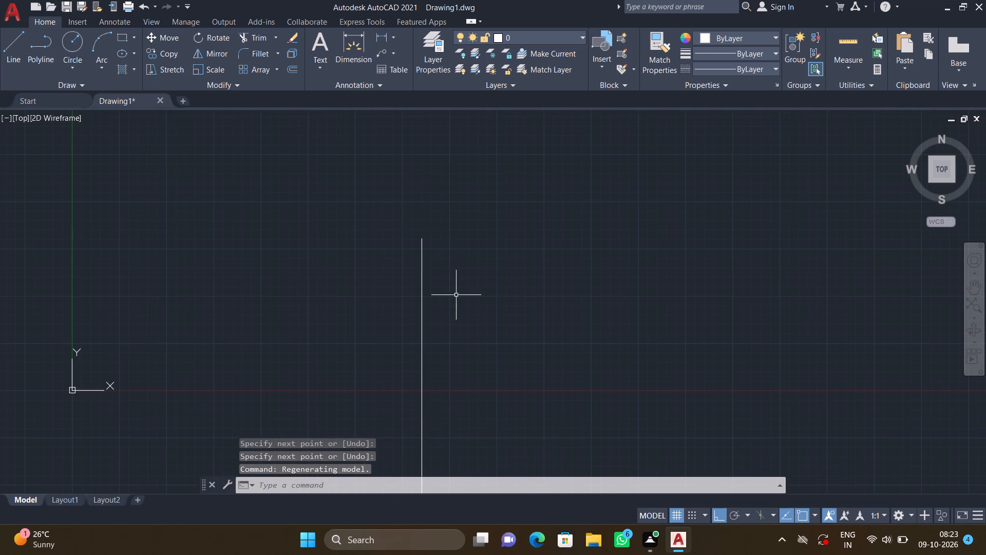
{"action": "key", "text": "o"}
{"action": "key", "text": "Return"}
{"action": "type", "text": "9\""}
{"action": "key", "text": "Return"}
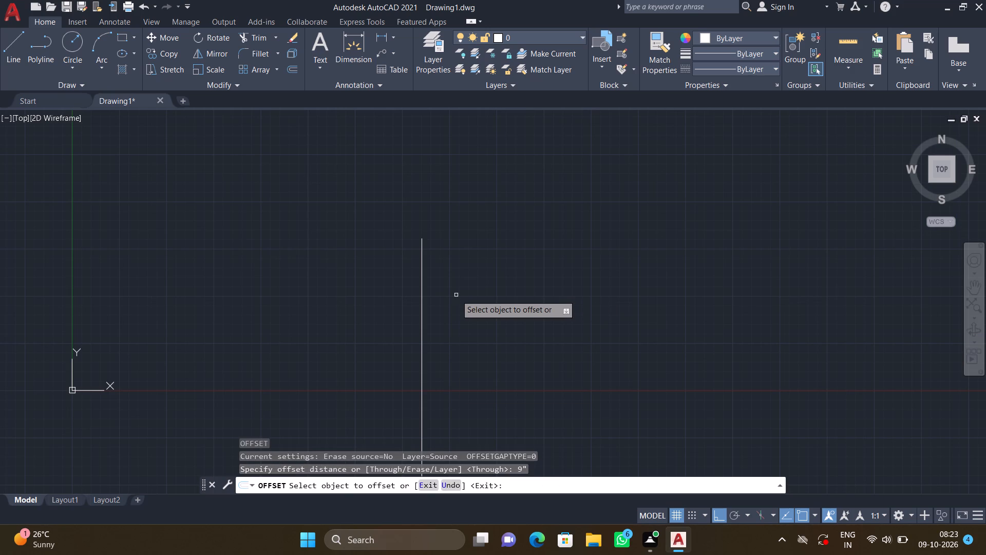
{"action": "left_click", "coordinate": [422, 306]}
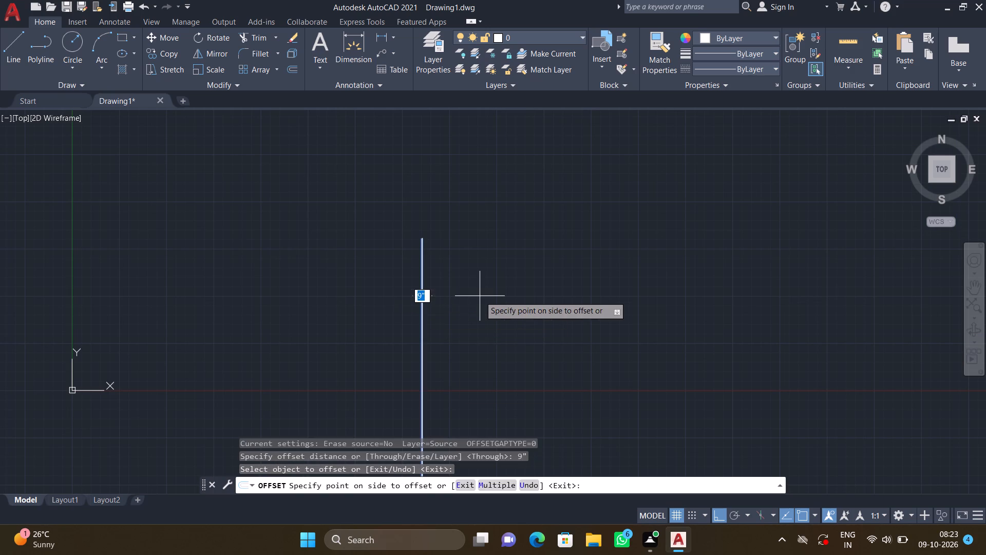
{"action": "left_click", "coordinate": [480, 296]}
{"action": "key", "text": "Return"}
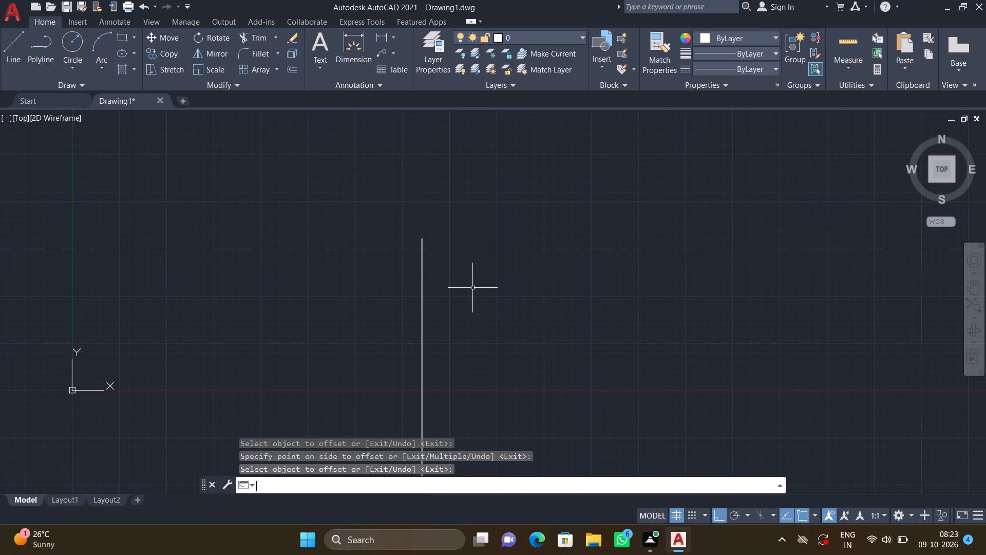
Draw a horizontal line about 90' long towards positive X from the upper end of the original vertical line.
{"action": "scroll", "coordinate": [422, 239], "scroll_direction": "up", "scroll_amount": 9}
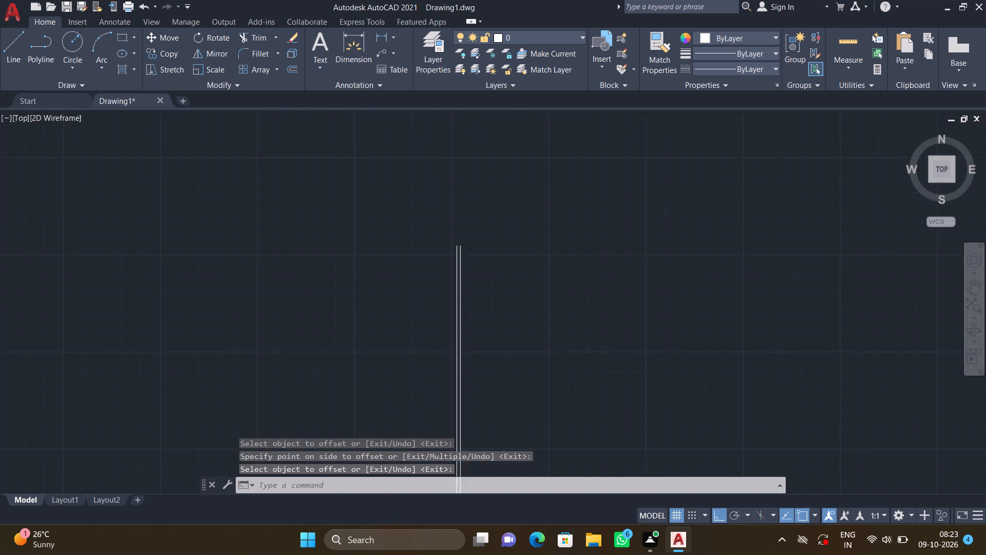
{"action": "scroll", "coordinate": [471, 253], "scroll_direction": "up", "scroll_amount": 1}
{"action": "middle_click_drag", "start_coordinate": [538, 267], "coordinate": [387, 233]}
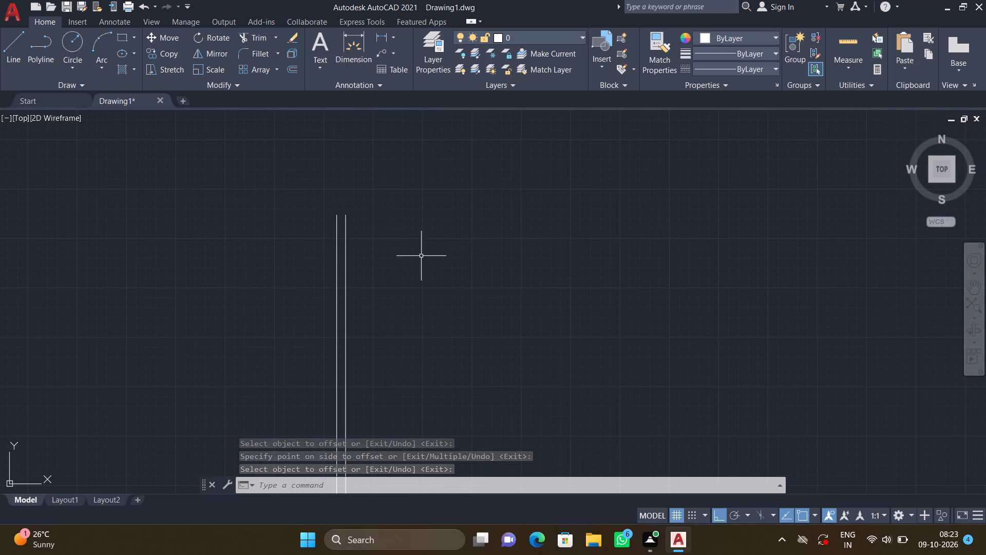
{"action": "middle_click_drag", "start_coordinate": [404, 249], "coordinate": [365, 226]}
{"action": "scroll", "coordinate": [365, 226], "scroll_direction": "up", "scroll_amount": 1}
{"action": "key", "text": "l"}
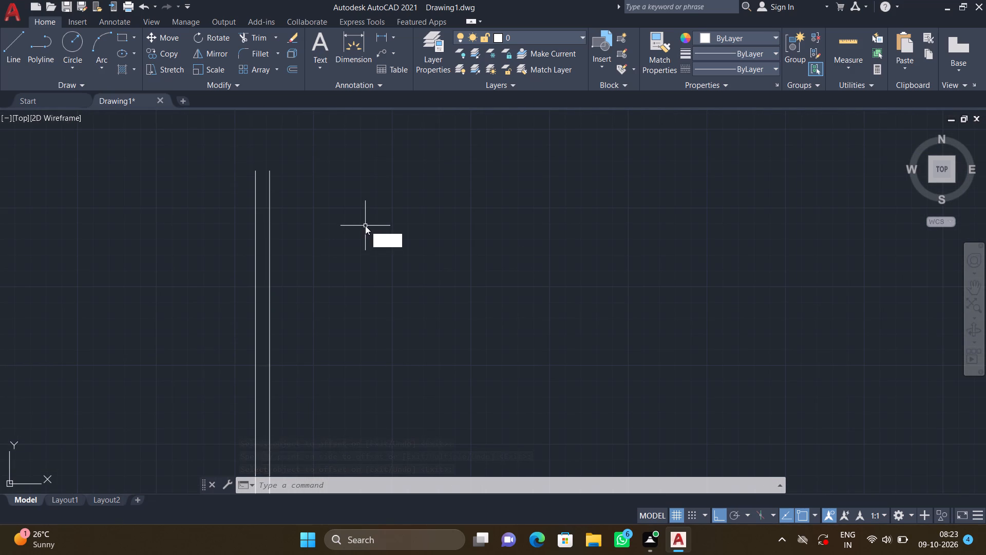
{"action": "key", "text": "Return"}
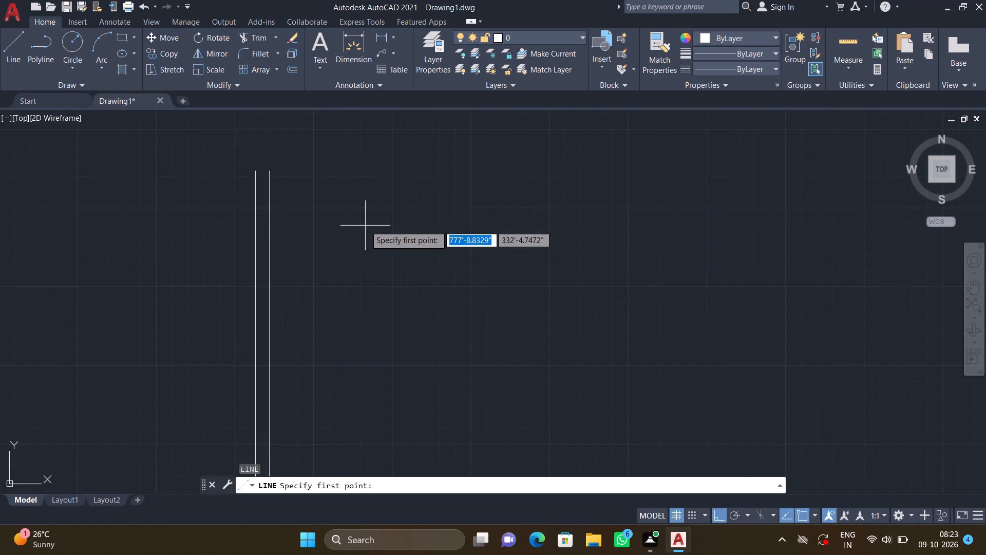
{"action": "left_click", "coordinate": [257, 170]}
{"action": "scroll", "coordinate": [495, 179], "scroll_direction": "down", "scroll_amount": 2}
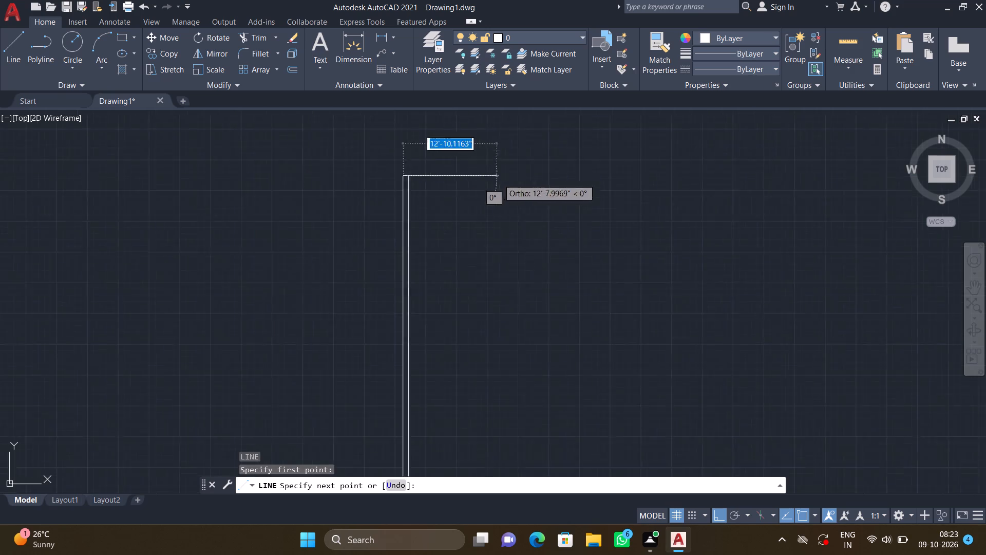
{"action": "scroll", "coordinate": [500, 179], "scroll_direction": "down", "scroll_amount": 1}
{"action": "middle_click_drag", "start_coordinate": [650, 190], "coordinate": [431, 194]}
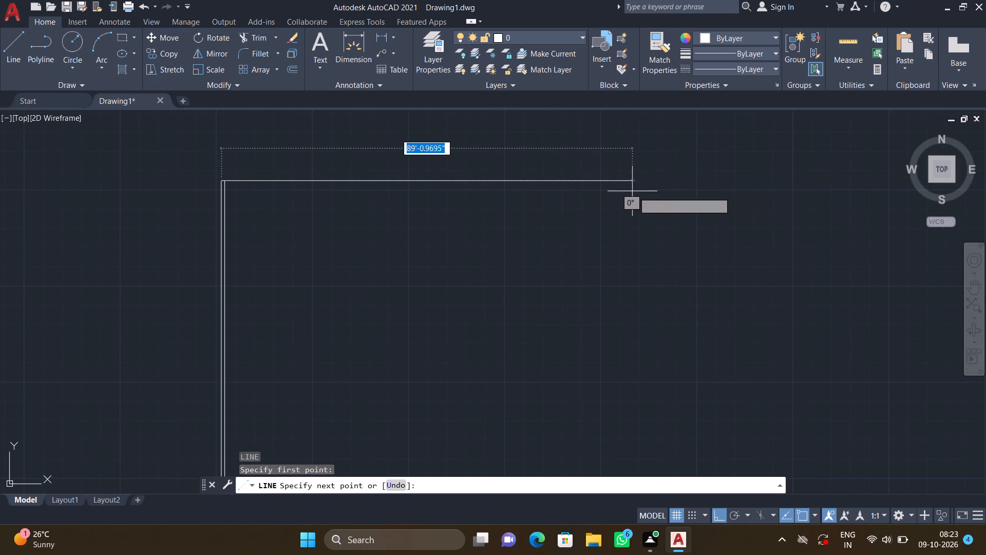
{"action": "left_click", "coordinate": [640, 183]}
{"action": "key", "text": "Return"}
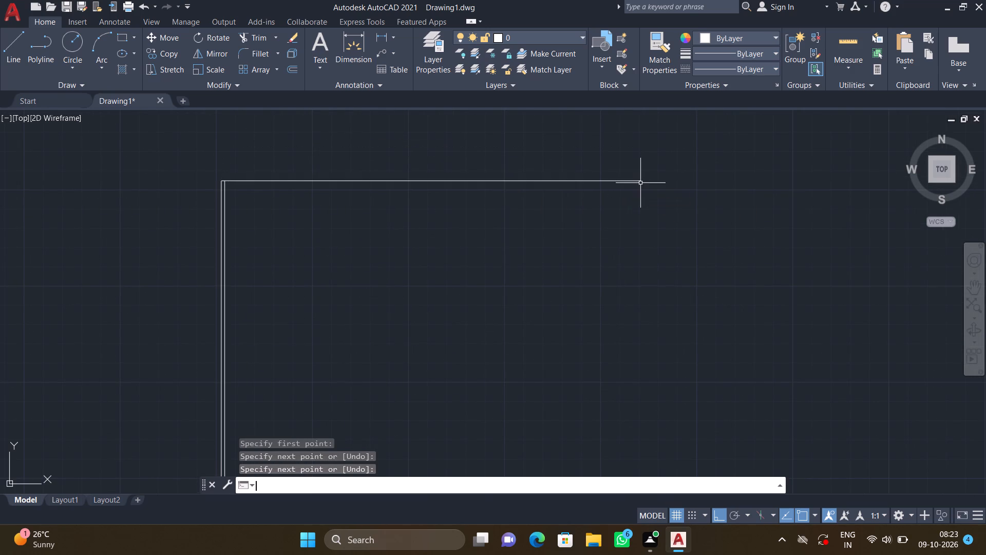
Offset the horizontal line by 9" downwards to form the top wall pair.
{"action": "key", "text": "o"}
{"action": "key", "text": "Return"}
{"action": "type", "text": "9\""}
{"action": "key", "text": "Return"}
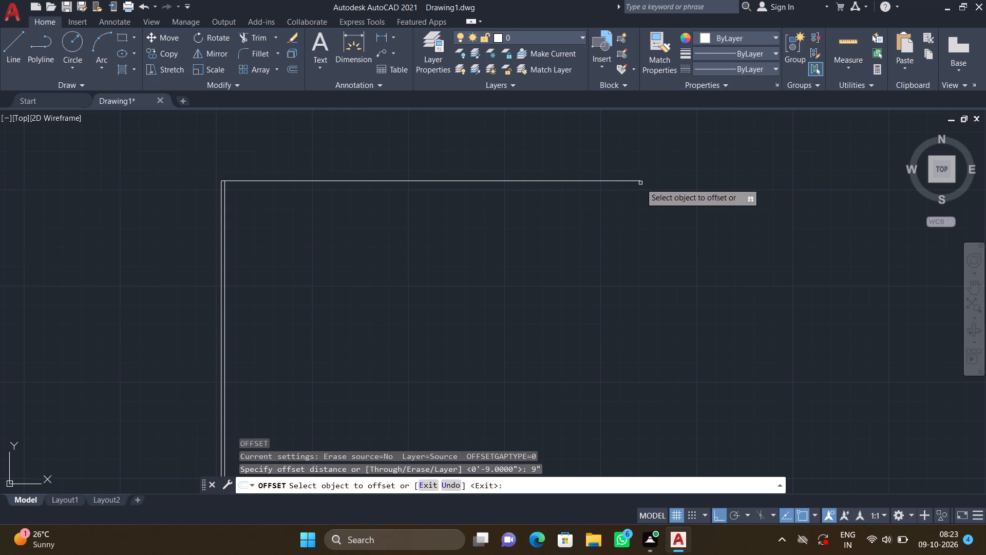
{"action": "left_click", "coordinate": [437, 180]}
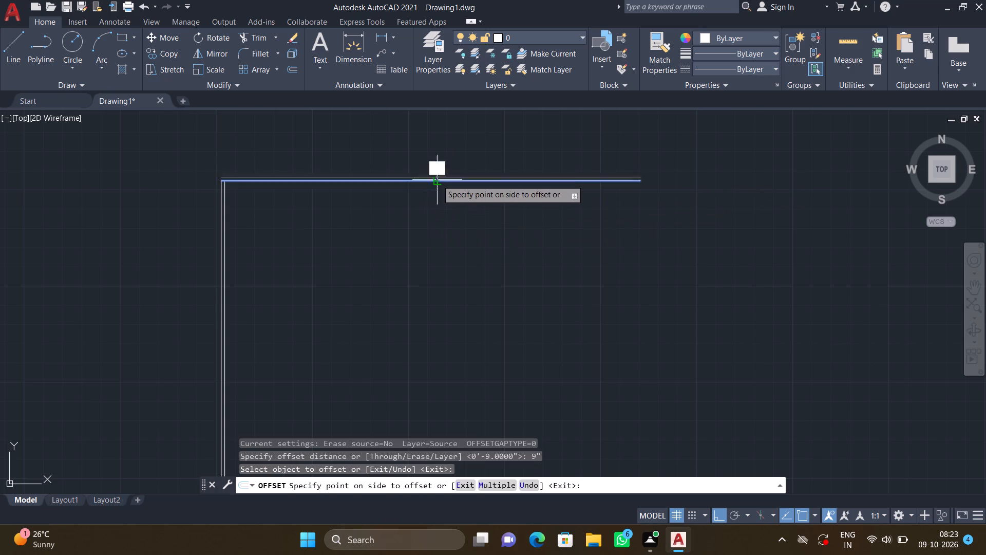
{"action": "left_click", "coordinate": [443, 236]}
{"action": "key", "text": "Return"}
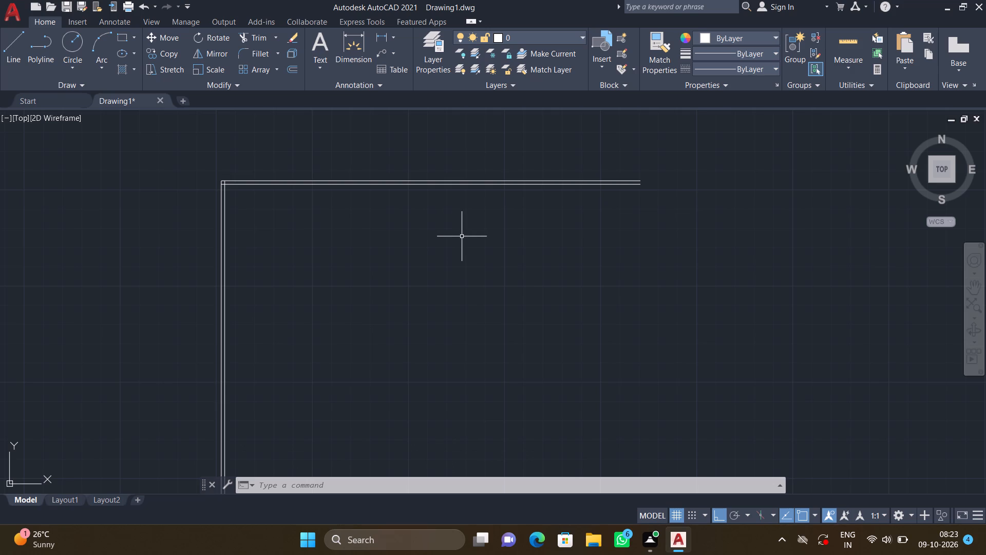
Trim away both vertical lines below the horizontal wall pair.
{"action": "scroll", "coordinate": [431, 253], "scroll_direction": "down", "scroll_amount": 1}
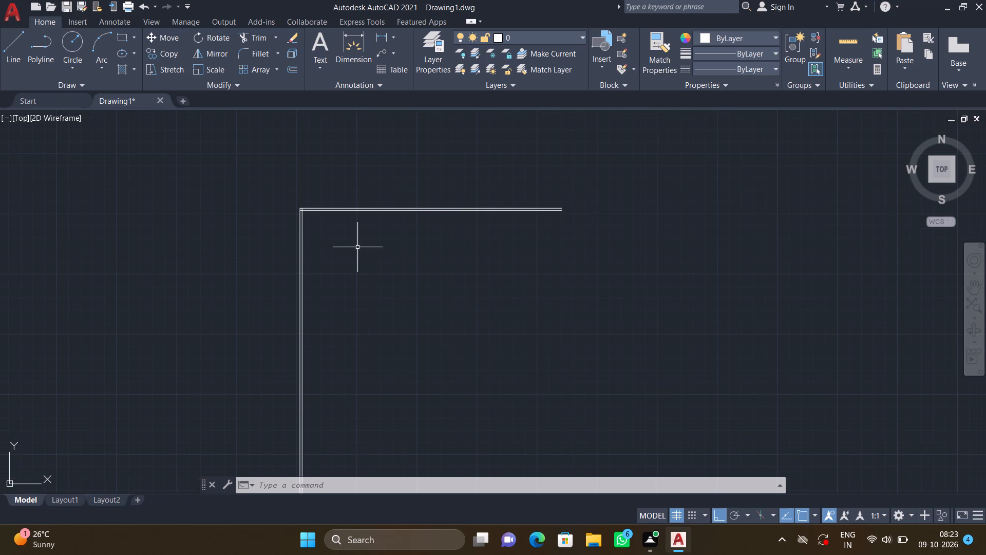
{"action": "type", "text": "TR"}
{"action": "key", "text": "Return"}
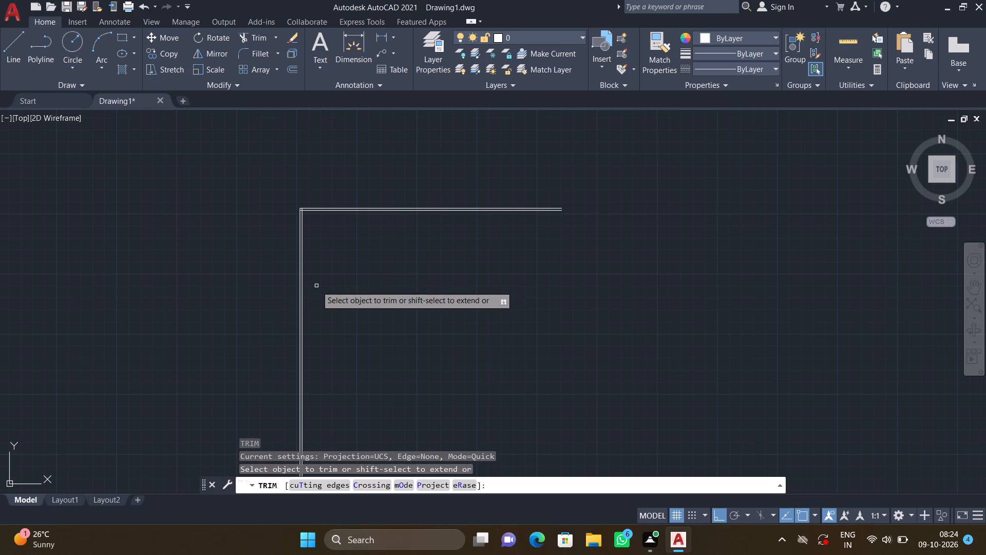
{"action": "left_click_drag", "start_coordinate": [313, 284], "coordinate": [271, 287]}
{"action": "key", "text": "Return"}
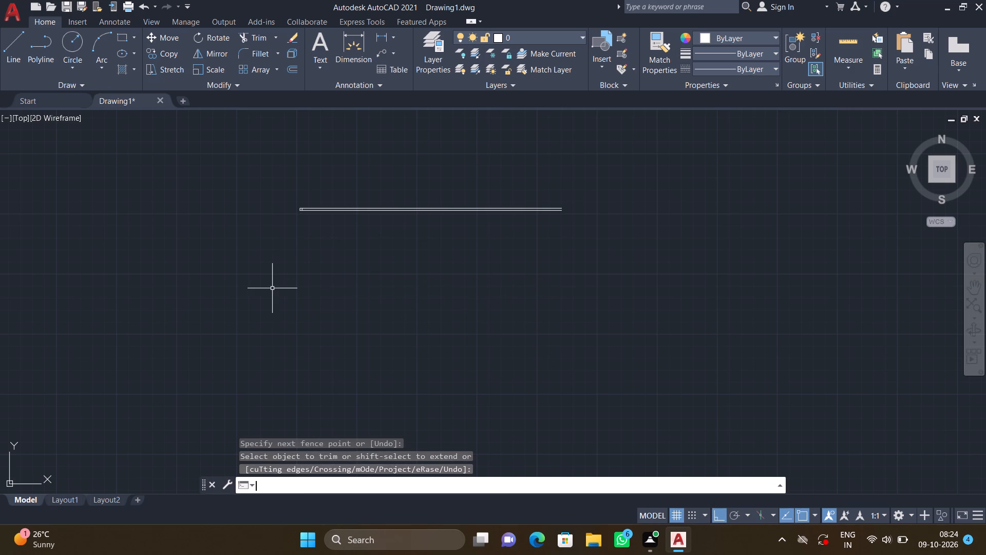
Draw a vertical line about 328' long downwards from the positive-X end of the top wall's outer line.
{"action": "scroll", "coordinate": [578, 221], "scroll_direction": "up", "scroll_amount": 2}
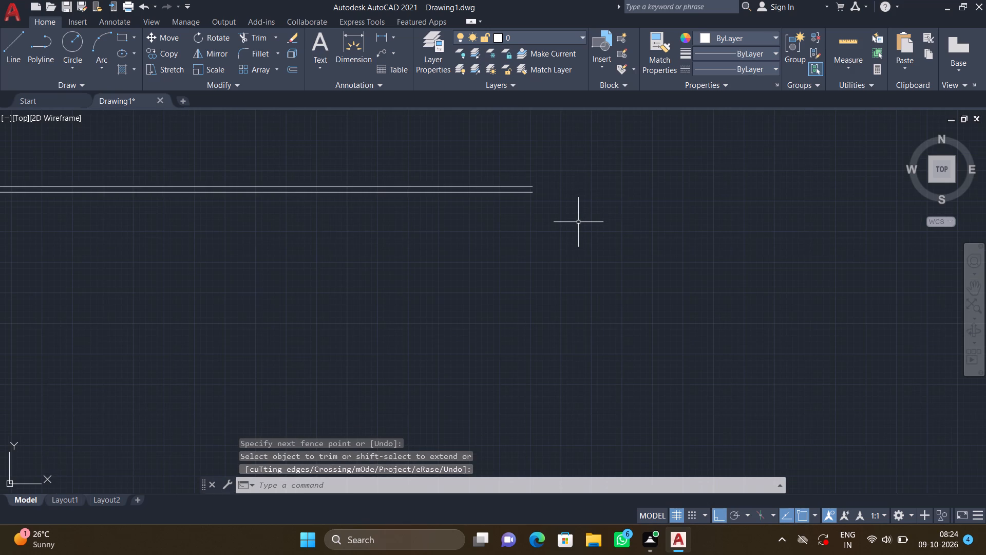
{"action": "key", "text": "l"}
{"action": "key", "text": "Return"}
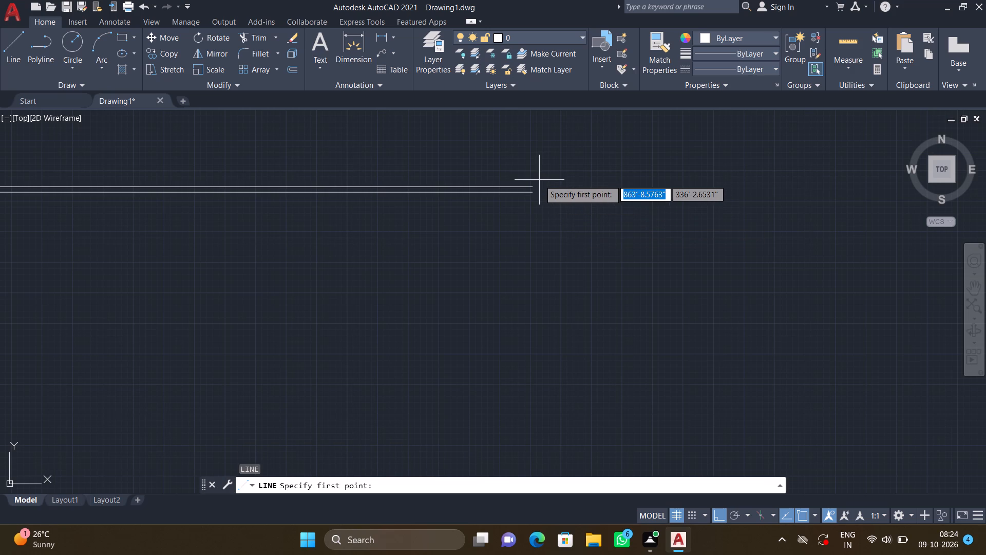
{"action": "left_click_drag", "start_coordinate": [535, 187], "coordinate": [534, 193]}
{"action": "scroll", "coordinate": [553, 325], "scroll_direction": "down", "scroll_amount": 5}
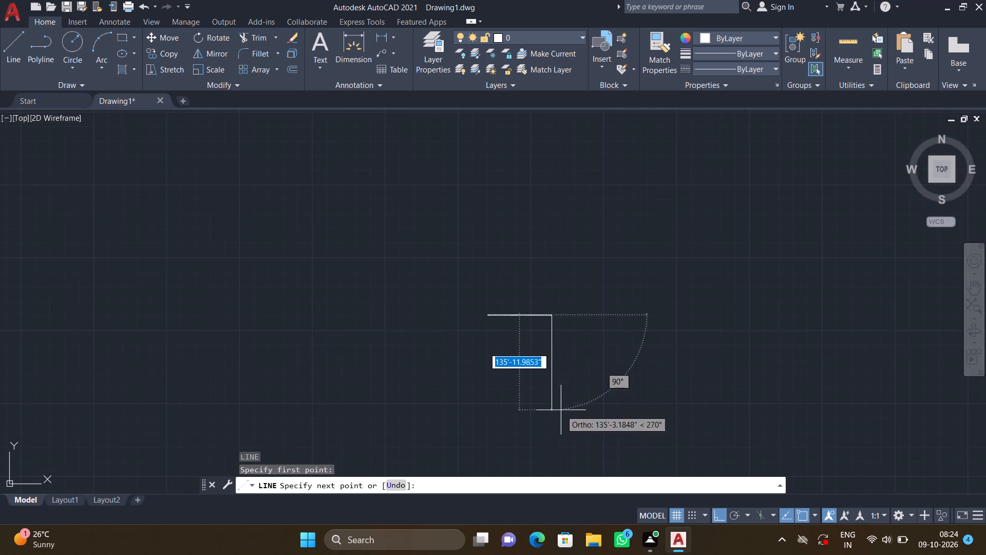
{"action": "middle_click_drag", "start_coordinate": [554, 397], "coordinate": [535, 302]}
{"action": "scroll", "coordinate": [535, 323], "scroll_direction": "down", "scroll_amount": 1}
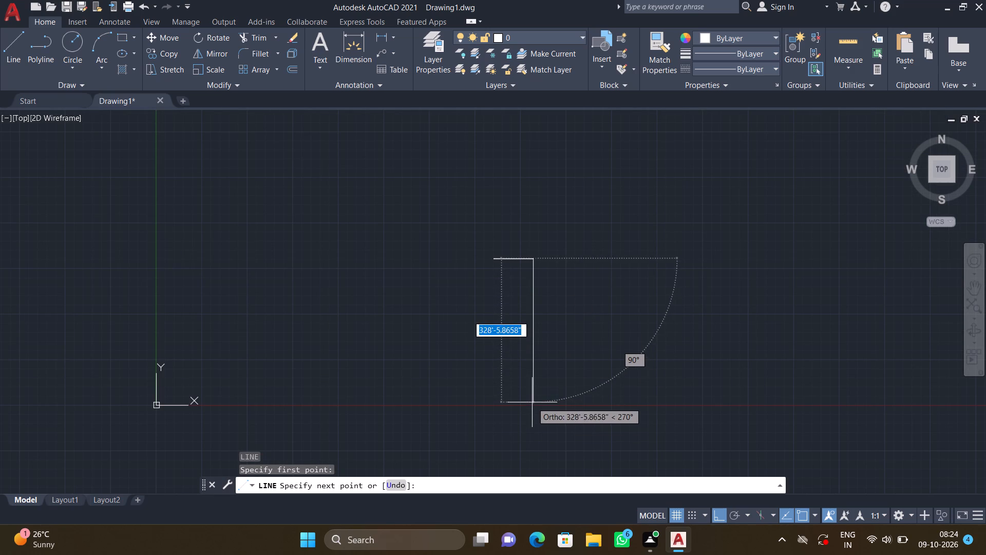
{"action": "left_click", "coordinate": [532, 402]}
{"action": "key", "text": "Return"}
Offset the new vertical line by 9" inwards, towards negative X, to form the side wall pair.
{"action": "scroll", "coordinate": [516, 247], "scroll_direction": "up", "scroll_amount": 4}
{"action": "middle_click_drag", "start_coordinate": [557, 329], "coordinate": [423, 241]}
{"action": "scroll", "coordinate": [460, 262], "scroll_direction": "up", "scroll_amount": 3}
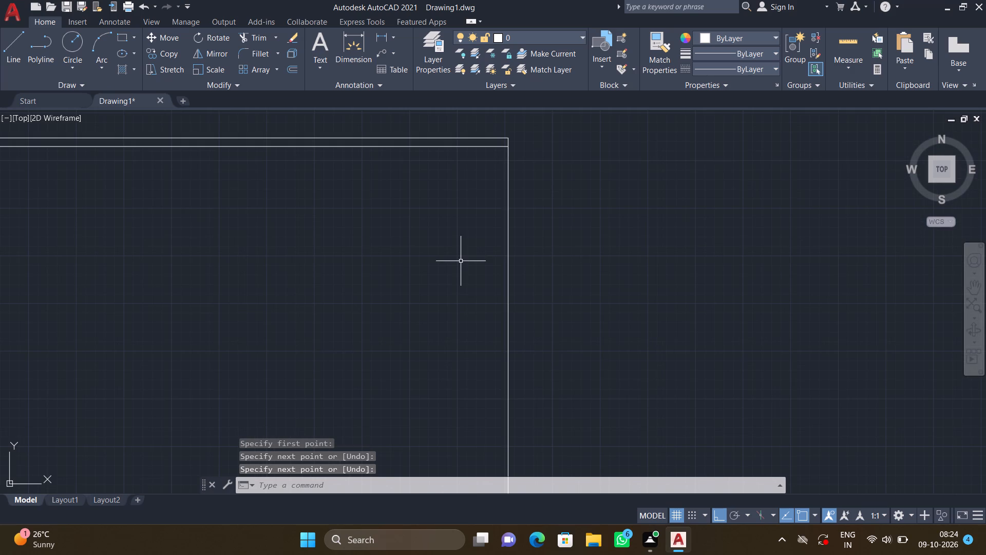
{"action": "key", "text": "o"}
{"action": "key", "text": "Return"}
{"action": "type", "text": "9\""}
{"action": "key", "text": "Return"}
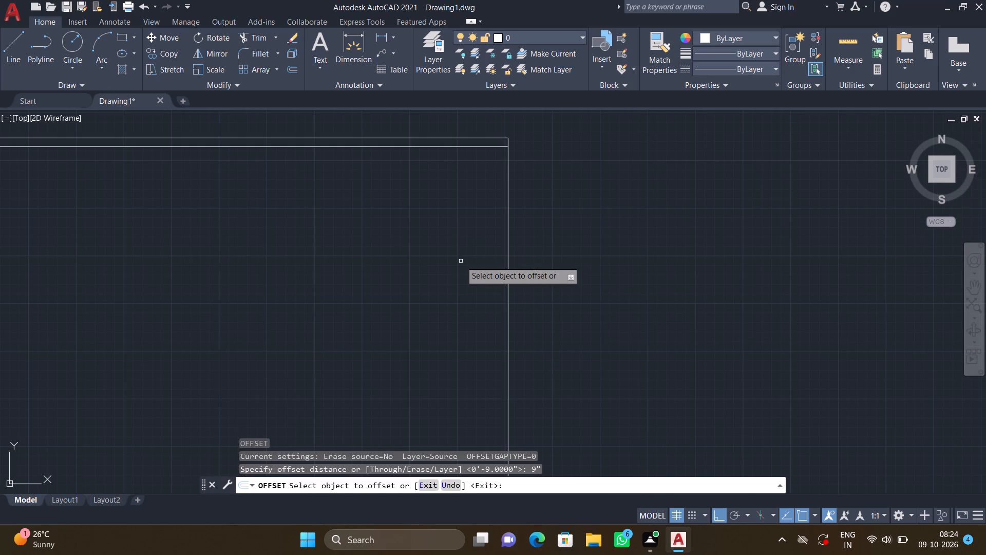
{"action": "left_click", "coordinate": [507, 262]}
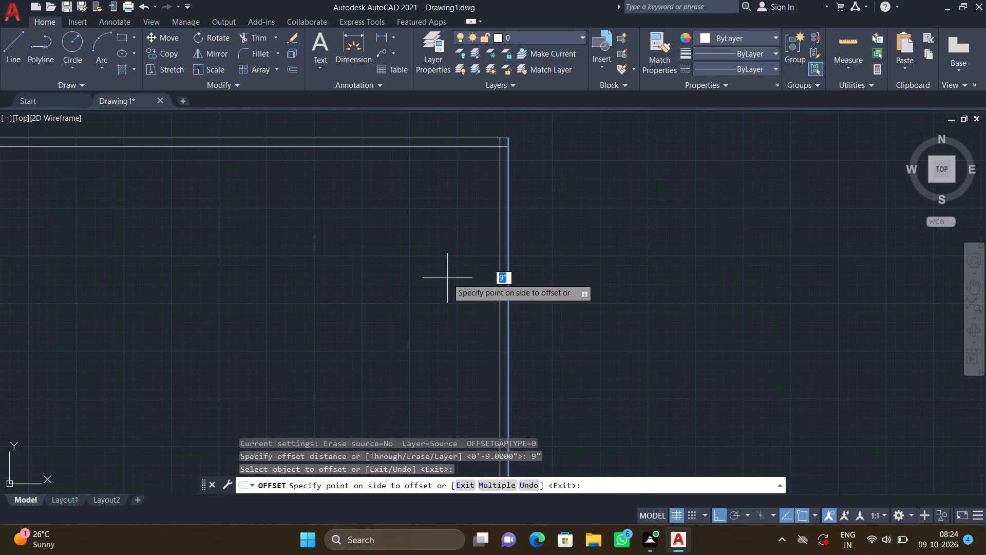
{"action": "left_click", "coordinate": [447, 278]}
{"action": "key", "text": "Return"}
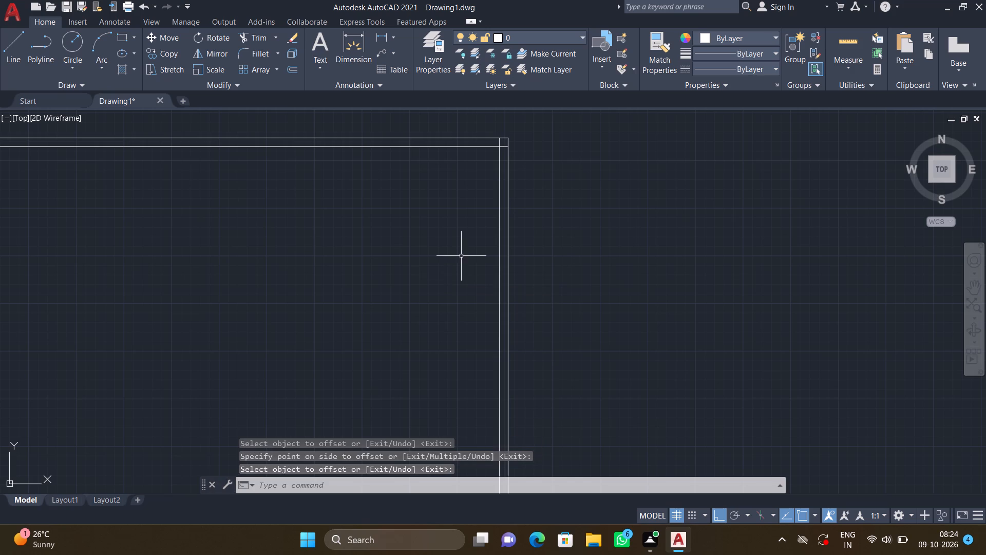
Offset the side wall's inner line by 9'10" towards negative X to mark the room width.
{"action": "scroll", "coordinate": [457, 254], "scroll_direction": "down", "scroll_amount": 1}
{"action": "middle_click_drag", "start_coordinate": [440, 242], "coordinate": [479, 261]}
{"action": "key", "text": "o"}
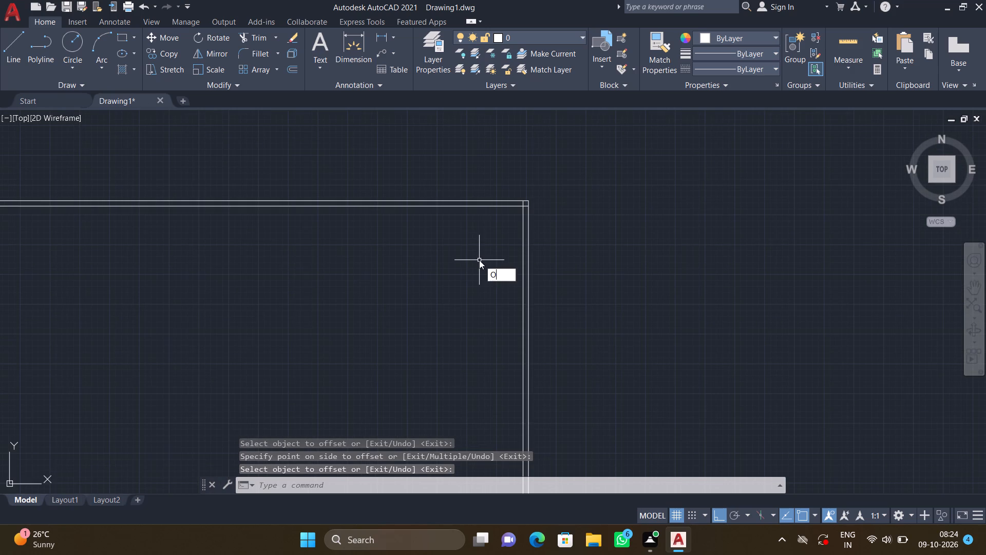
{"action": "key", "text": "Return"}
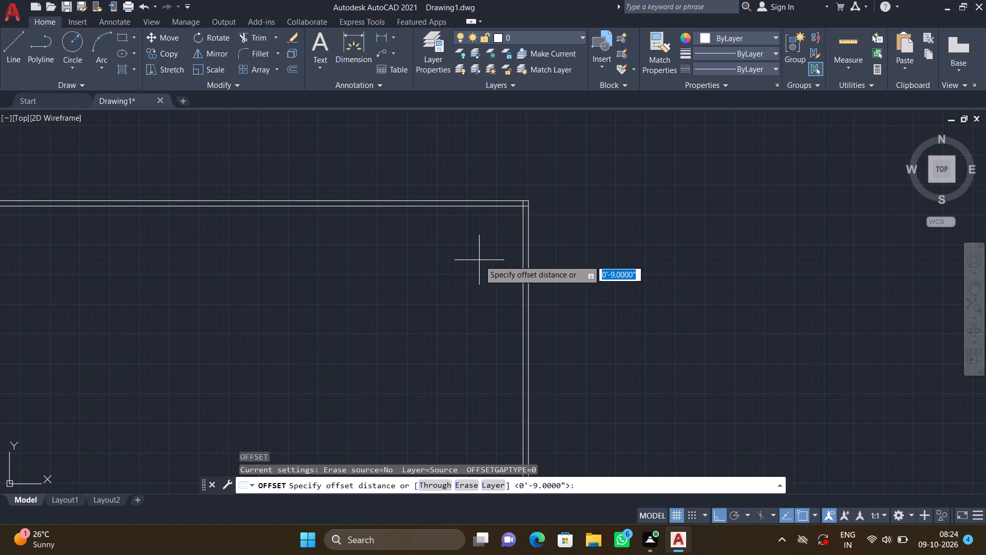
{"action": "type", "text": "9'"}
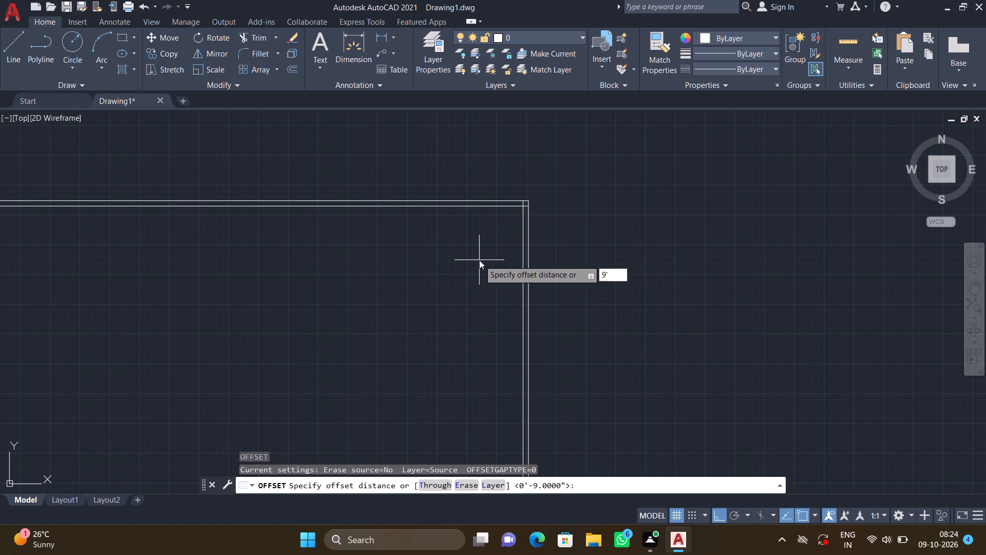
{"action": "type", "text": "10\""}
{"action": "key", "text": "Return"}
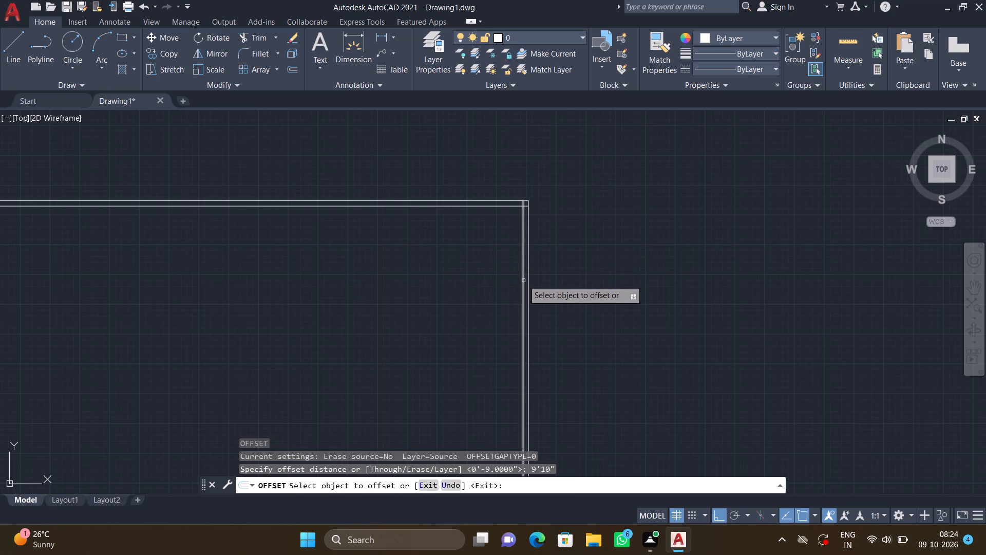
{"action": "left_click", "coordinate": [522, 280]}
{"action": "left_click", "coordinate": [354, 276]}
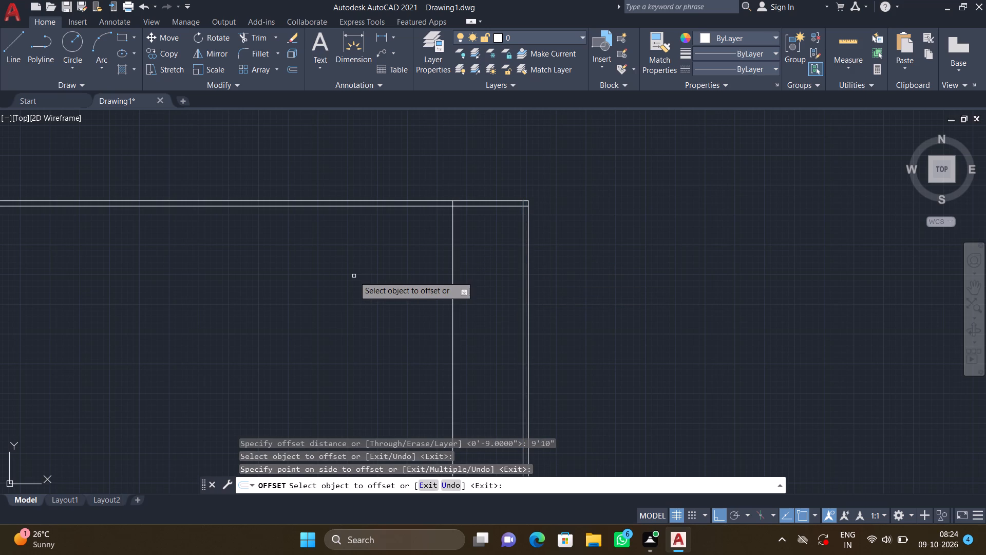
{"action": "key", "text": "Return"}
Offset the room-width line by 6" towards negative X to form an interior partition wall.
{"action": "key", "text": "o"}
{"action": "key", "text": "Return"}
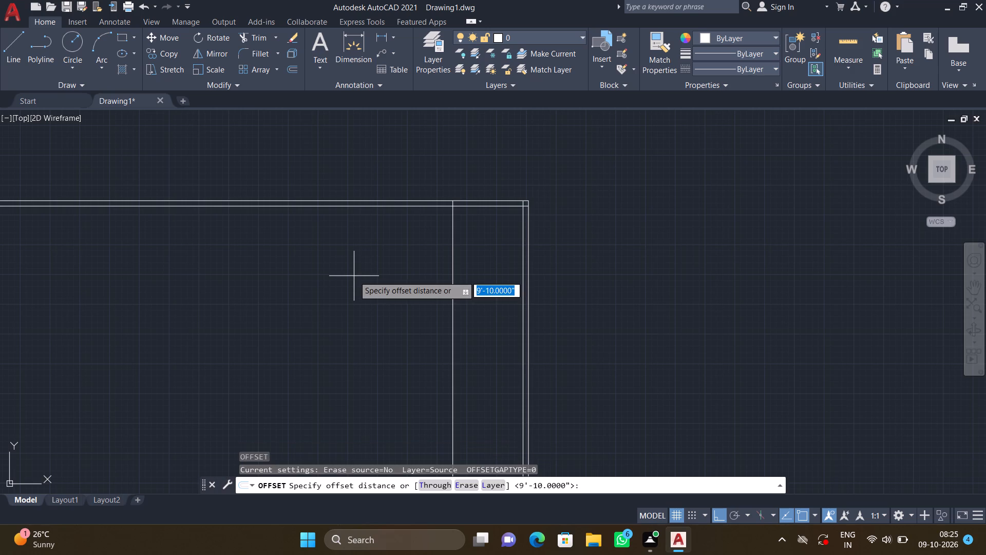
{"action": "type", "text": "6\""}
{"action": "key", "text": "Return"}
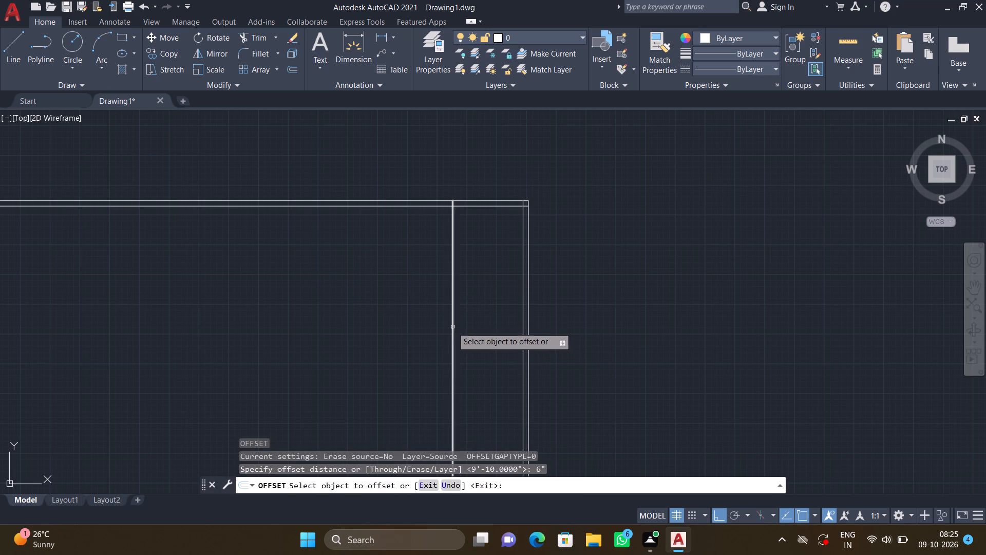
{"action": "left_click_drag", "start_coordinate": [452, 327], "coordinate": [446, 324]}
{"action": "left_click", "coordinate": [356, 305]}
{"action": "key", "text": "Return"}
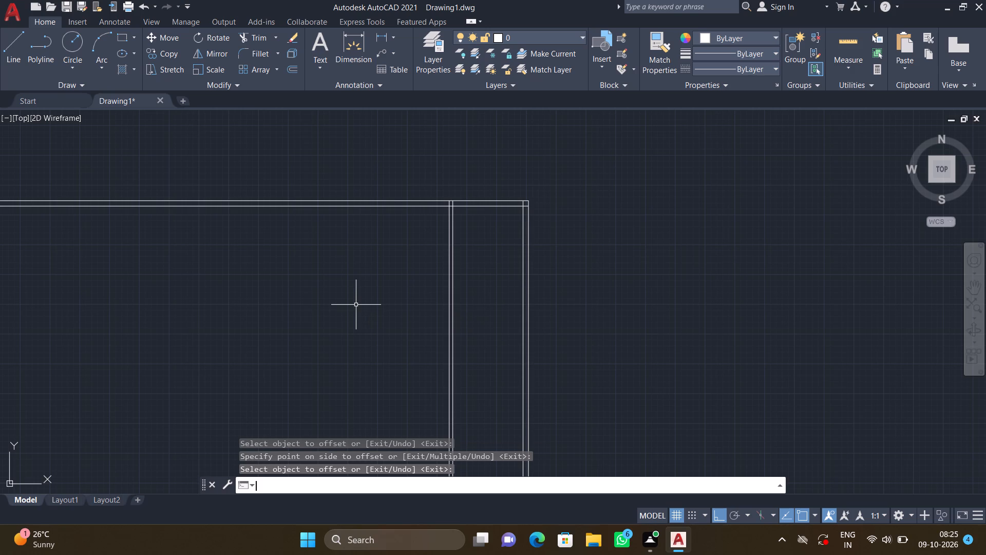
Offset the interior partition's outermost negative-X line by 7'10" towards negative X to mark the second room's width.
{"action": "key", "text": "o"}
{"action": "key", "text": "Return"}
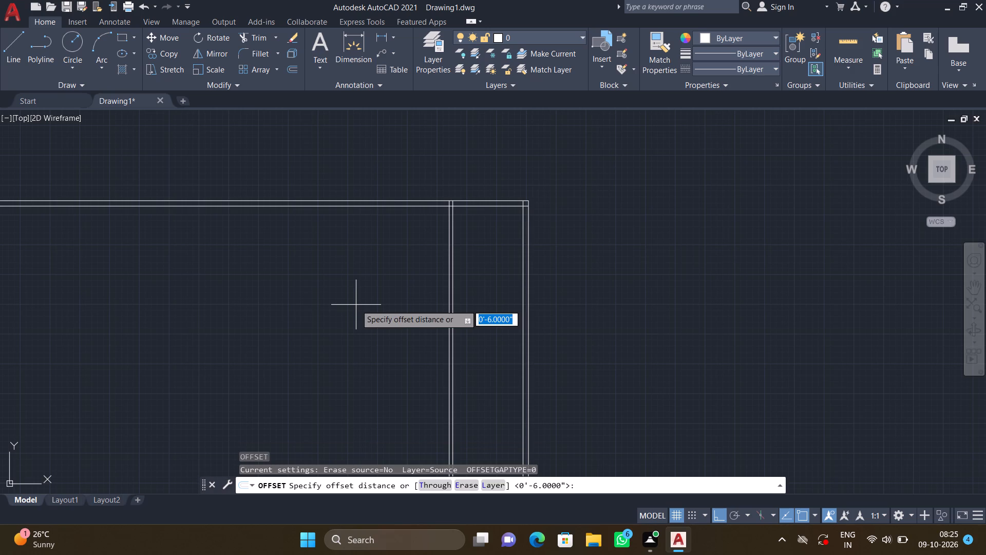
{"action": "type", "text": "7'"}
{"action": "type", "text": "10"}
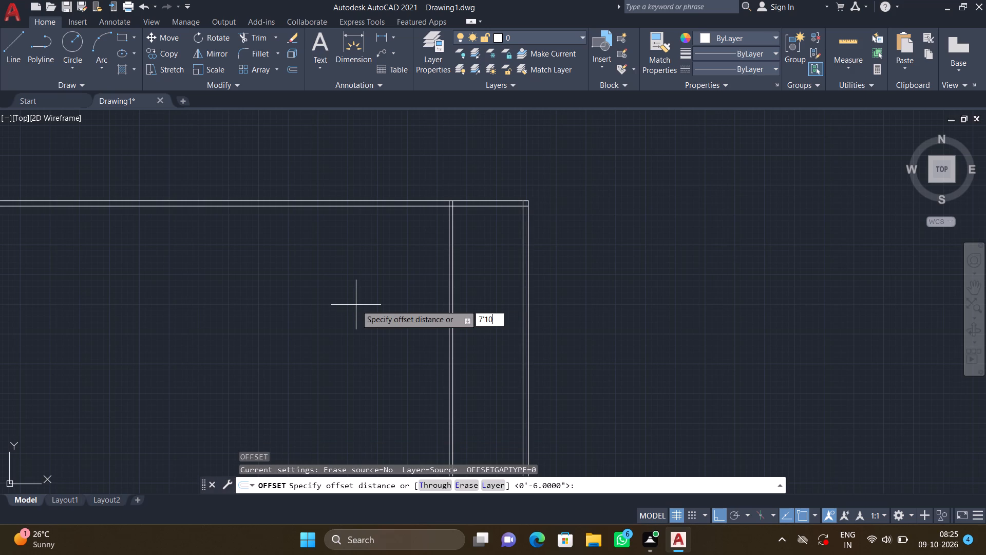
{"action": "key", "text": "shift+quotedbl"}
{"action": "key", "text": "Return"}
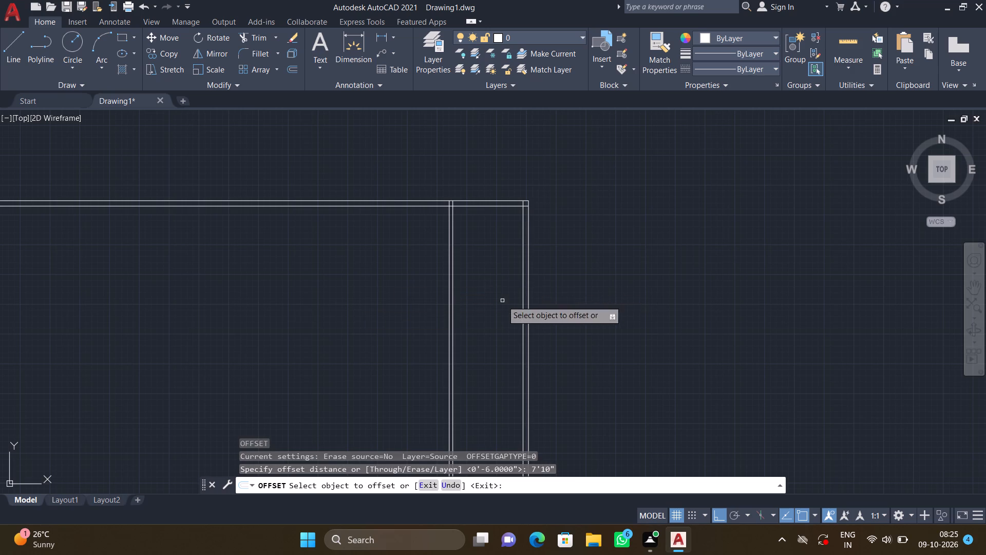
{"action": "scroll", "coordinate": [435, 320], "scroll_direction": "up", "scroll_amount": 3}
{"action": "left_click", "coordinate": [480, 308]}
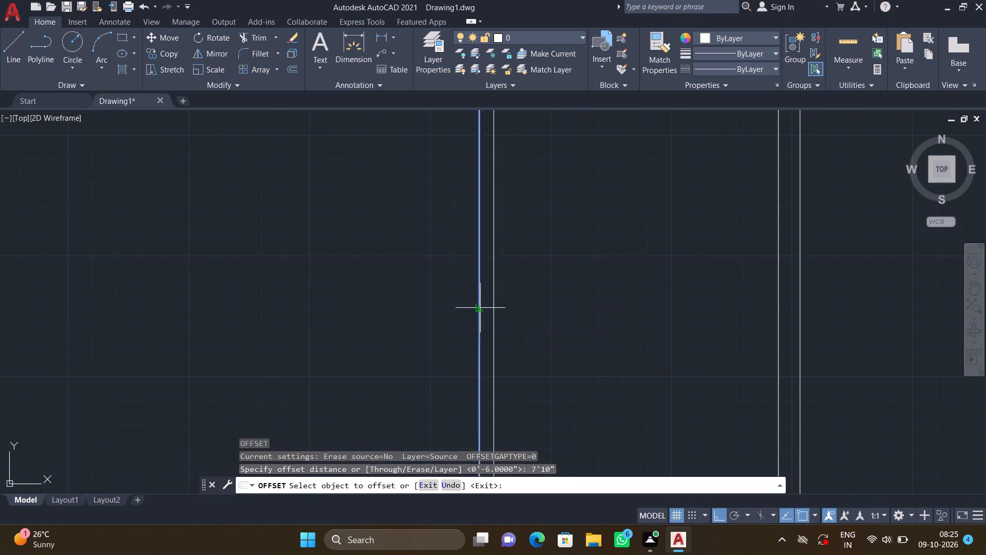
{"action": "left_click", "coordinate": [282, 305]}
{"action": "key", "text": "Return"}
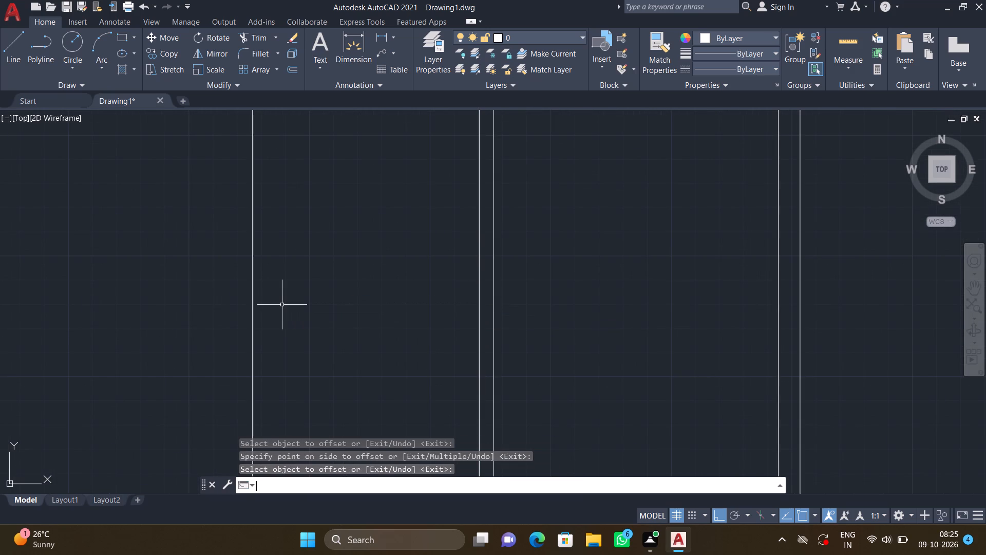
Offset the new room-width line by 6" towards negative X to form the second interior partition.
{"action": "scroll", "coordinate": [283, 306], "scroll_direction": "down", "scroll_amount": 3}
{"action": "middle_click_drag", "start_coordinate": [241, 283], "coordinate": [345, 257]}
{"action": "key", "text": "o"}
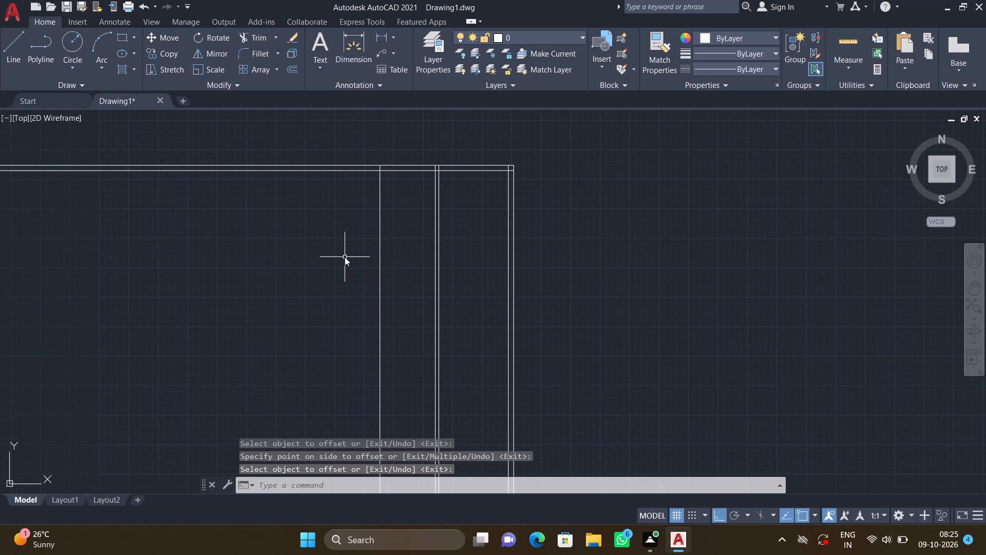
{"action": "key", "text": "Return"}
{"action": "type", "text": "6\""}
{"action": "key", "text": "Return"}
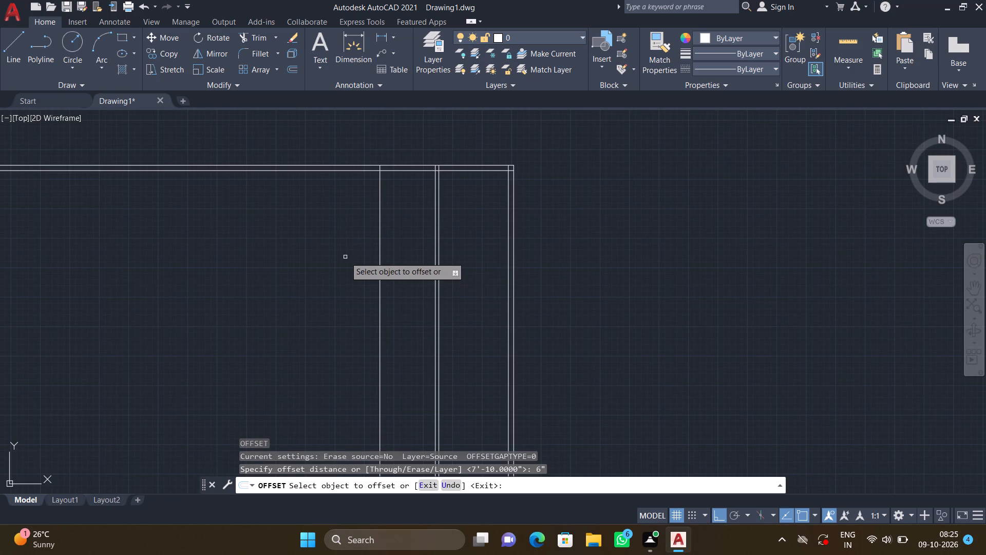
{"action": "left_click", "coordinate": [380, 263]}
{"action": "left_click", "coordinate": [321, 260]}
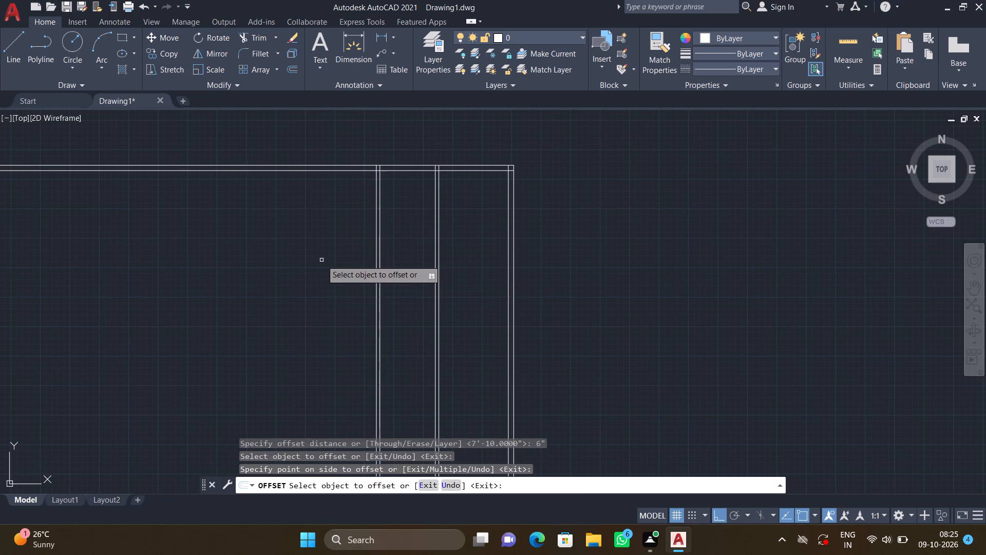
{"action": "key", "text": "Return"}
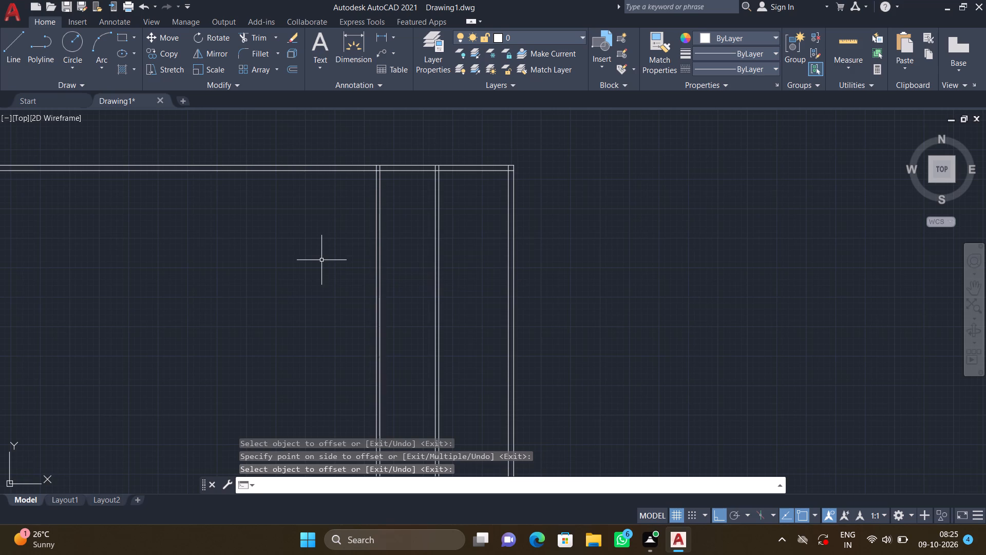
Offset the second partition's negative-X line by 5'11" towards negative X to mark the third room's width.
{"action": "middle_click_drag", "start_coordinate": [310, 255], "coordinate": [373, 262]}
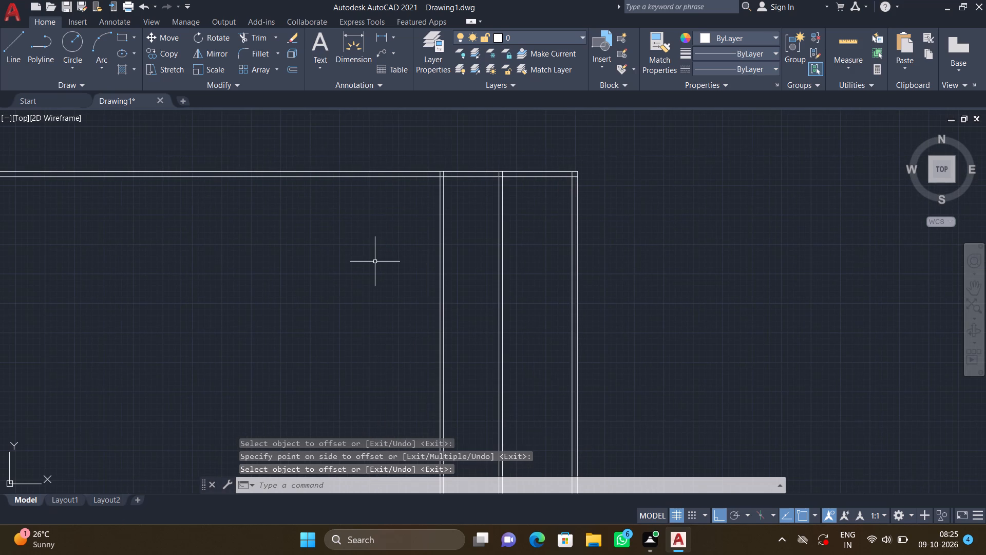
{"action": "key", "text": "o"}
{"action": "key", "text": "Return"}
{"action": "type", "text": "9'"}
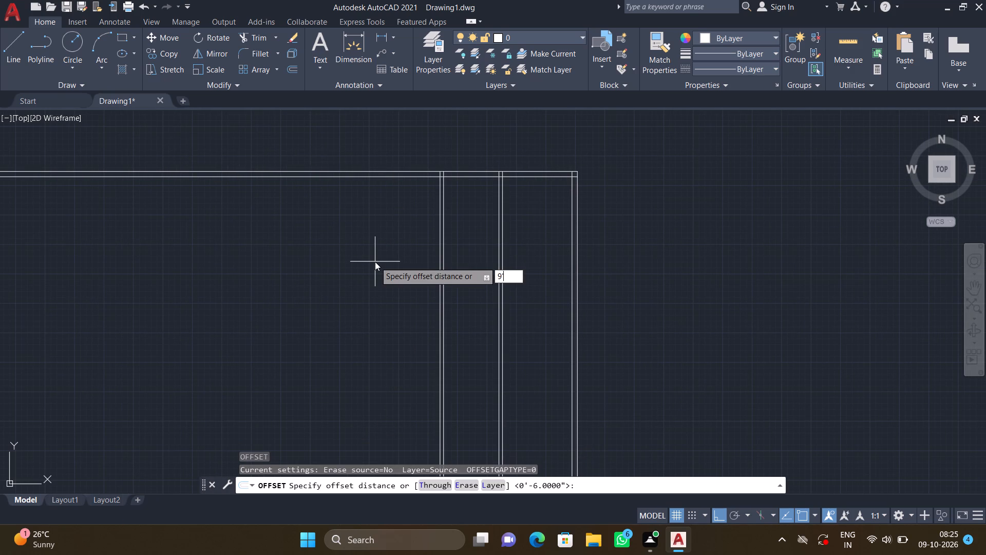
{"action": "key", "text": "BackSpace"}
{"action": "key", "text": "BackSpace"}
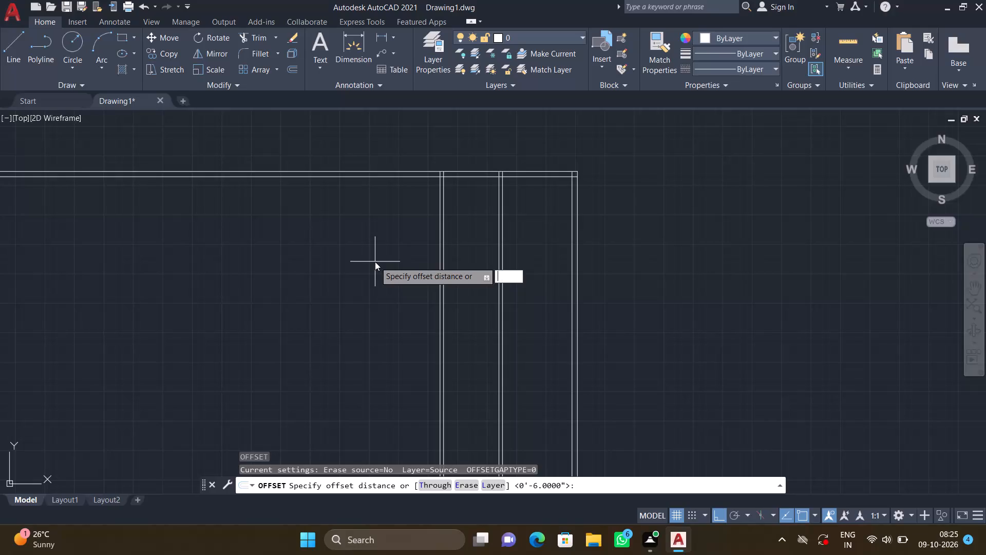
{"action": "type", "text": "5'"}
{"action": "type", "text": "11"}
{"action": "key", "text": "shift+quotedbl"}
{"action": "key", "text": "Return"}
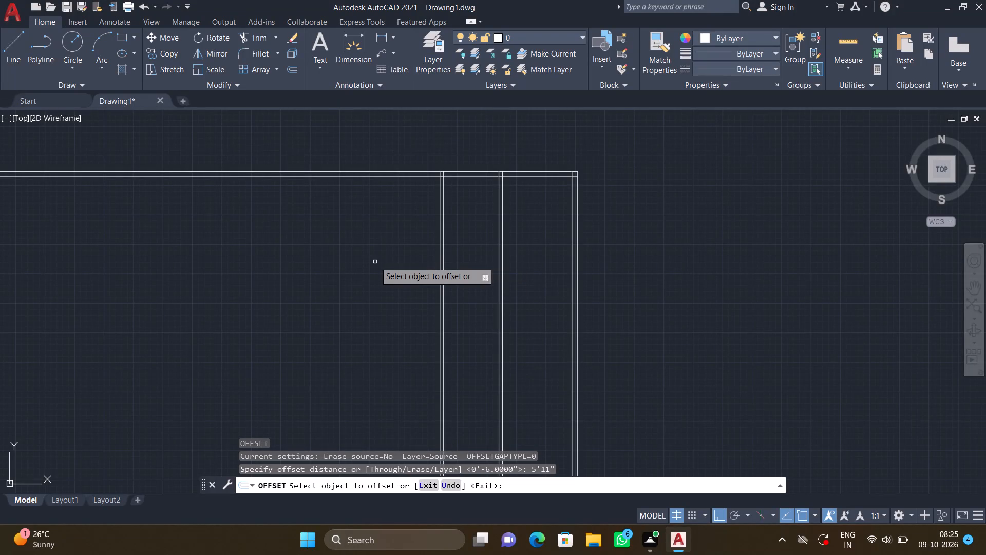
{"action": "scroll", "coordinate": [435, 291], "scroll_direction": "up", "scroll_amount": 1}
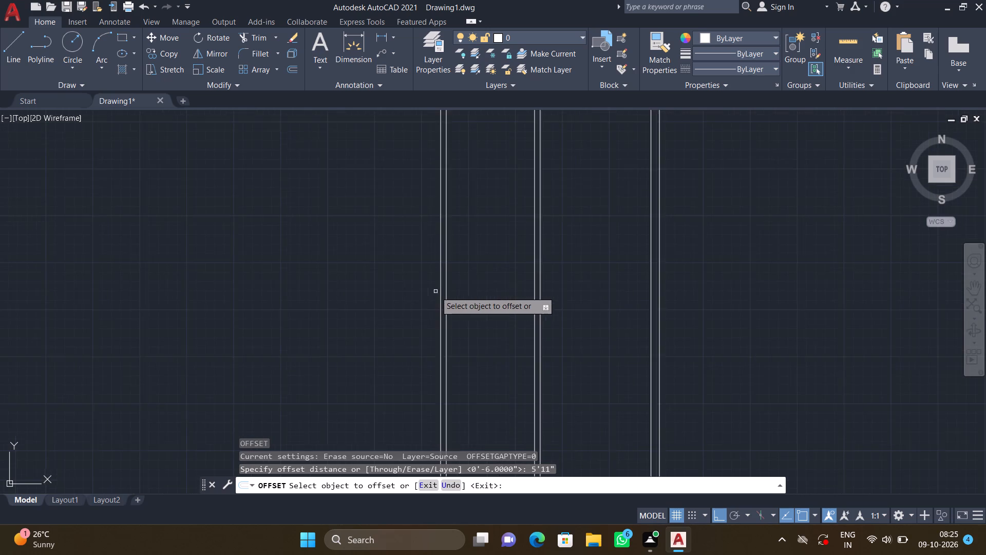
{"action": "scroll", "coordinate": [435, 291], "scroll_direction": "up", "scroll_amount": 1}
{"action": "left_click", "coordinate": [441, 288]}
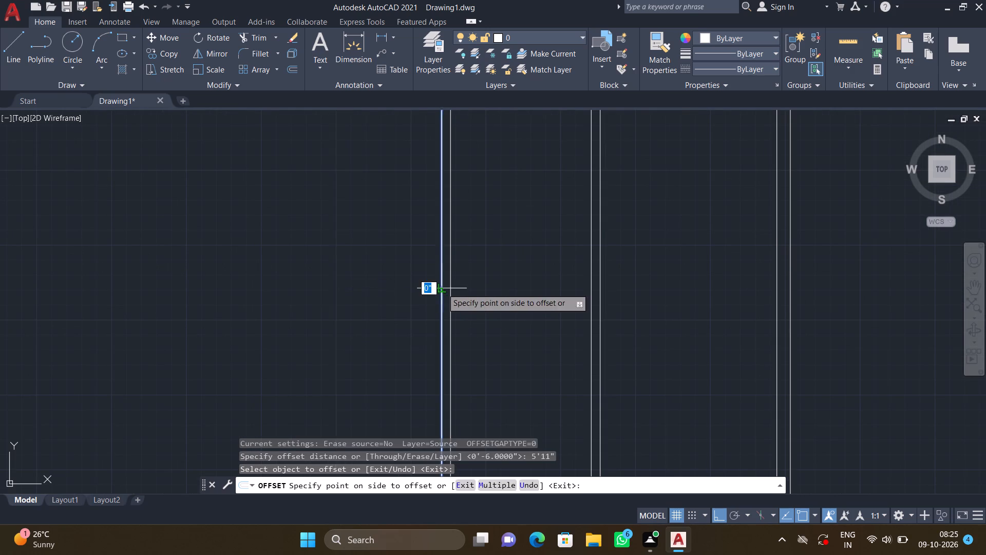
{"action": "left_click", "coordinate": [282, 269]}
{"action": "key", "text": "Return"}
Offset the 5'11" room-width line by 6" towards negative X to form the third interior partition.
{"action": "key", "text": "o"}
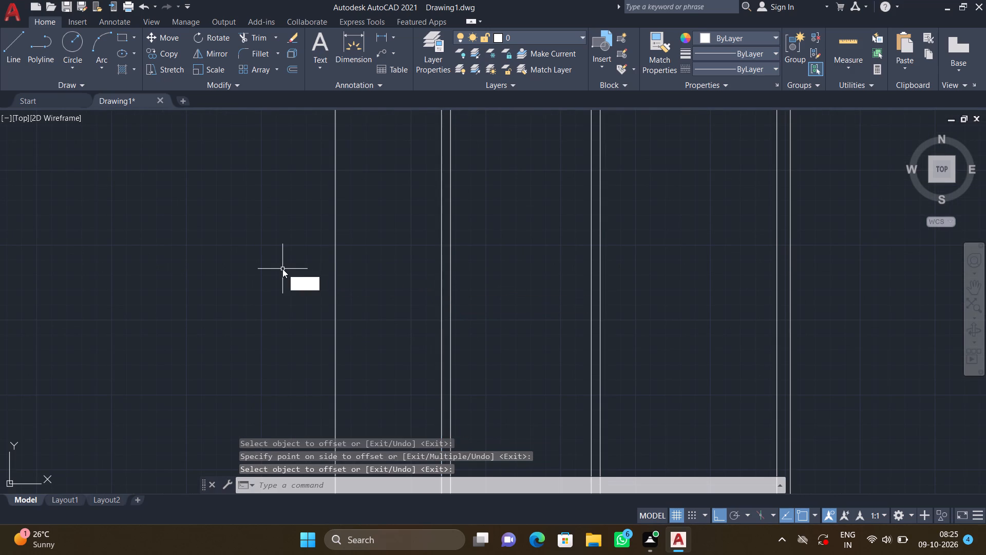
{"action": "key", "text": "Return"}
{"action": "type", "text": "6\""}
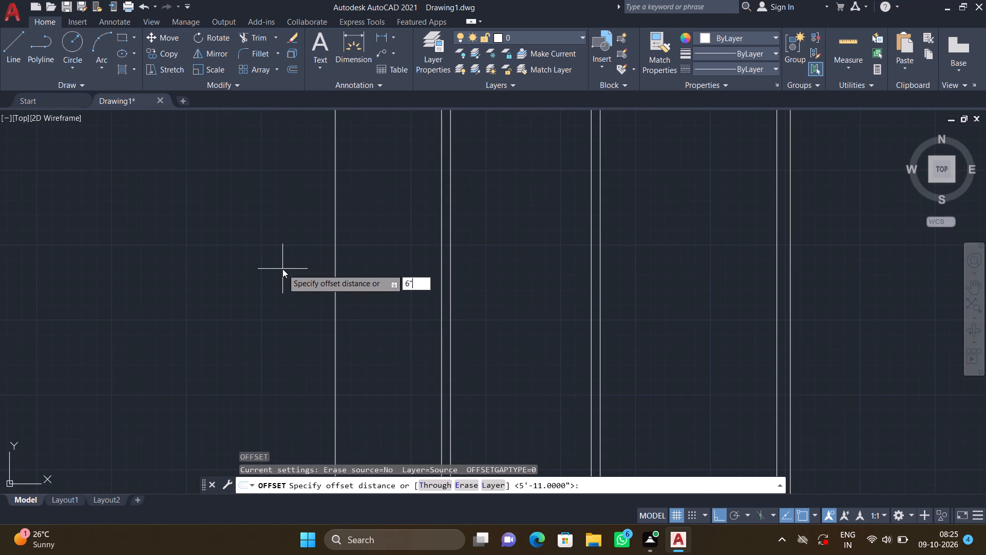
{"action": "key", "text": "Return"}
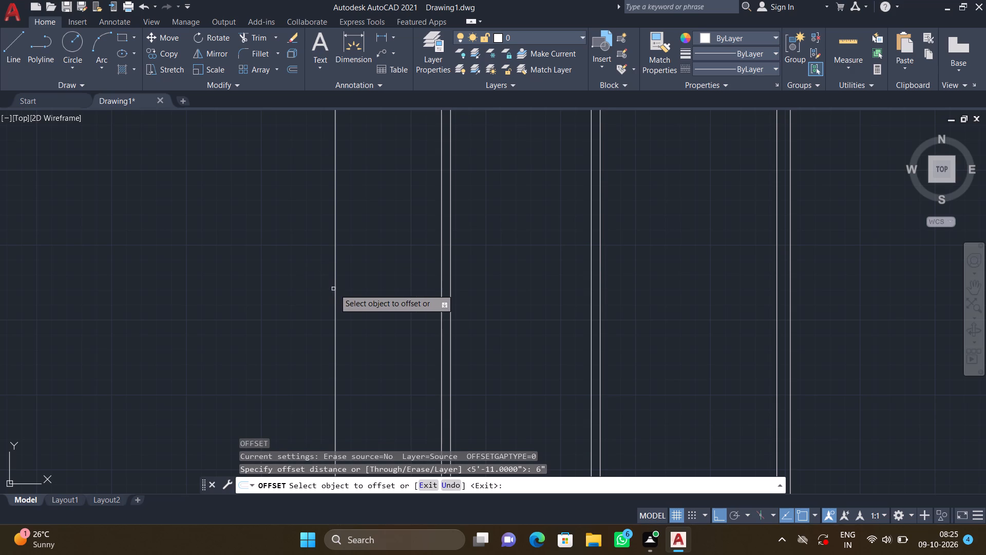
{"action": "left_click", "coordinate": [335, 275]}
{"action": "left_click", "coordinate": [236, 257]}
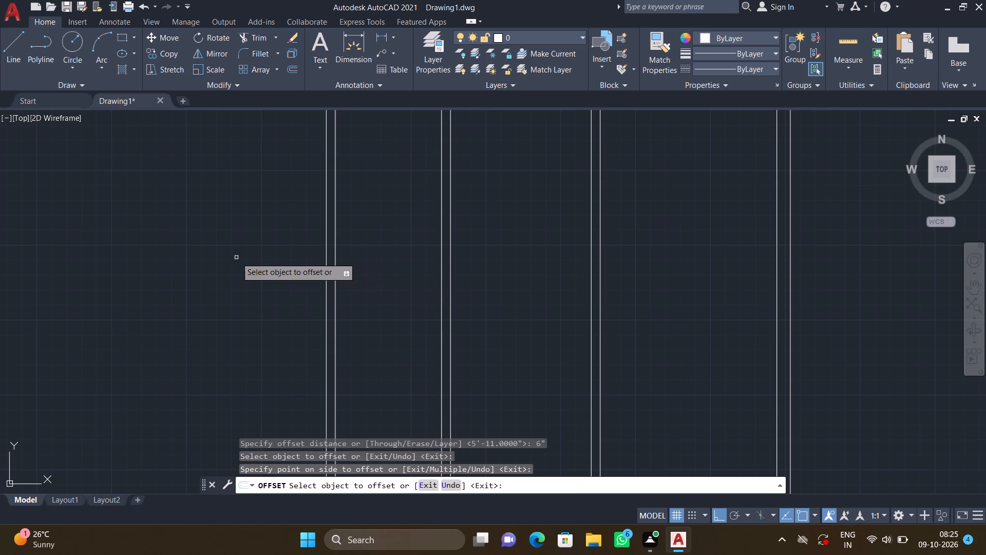
{"action": "key", "text": "Return"}
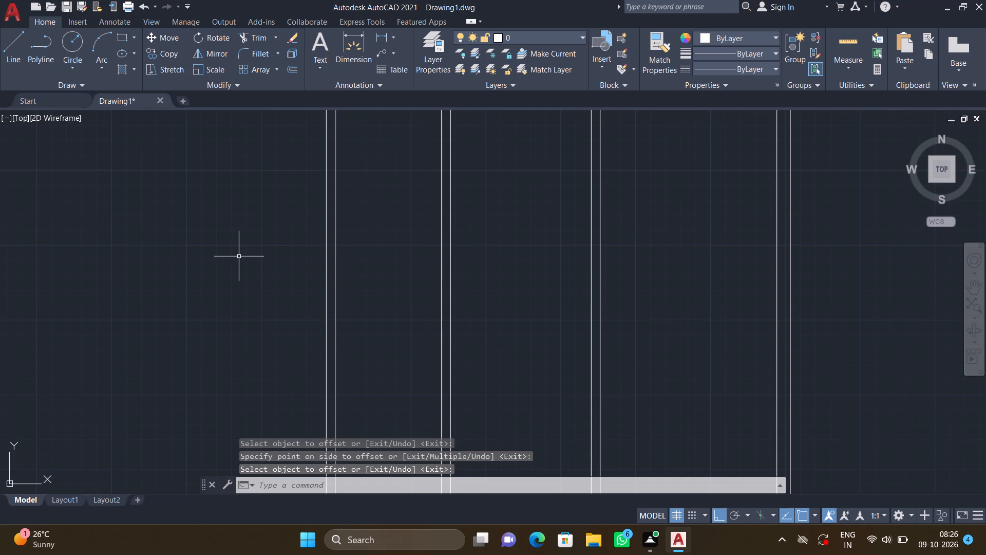
Offset the top wall's inner line by 7'5" downwards into the plan to mark the depth of the top rooms.
{"action": "scroll", "coordinate": [235, 255], "scroll_direction": "down", "scroll_amount": 1}
{"action": "middle_click_drag", "start_coordinate": [281, 242], "coordinate": [294, 238]}
{"action": "scroll", "coordinate": [294, 238], "scroll_direction": "down", "scroll_amount": 2}
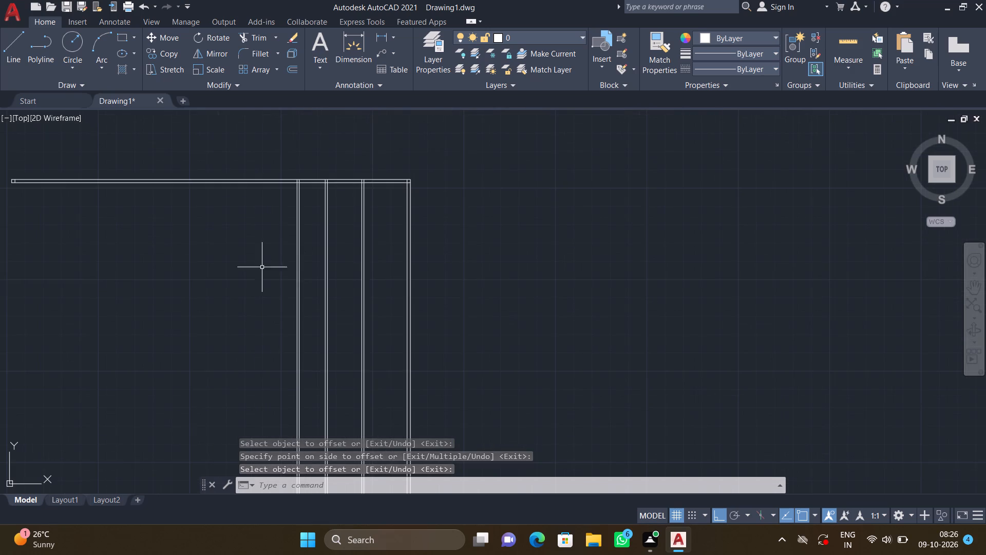
{"action": "middle_click_drag", "start_coordinate": [256, 268], "coordinate": [315, 240]}
{"action": "scroll", "coordinate": [315, 251], "scroll_direction": "down", "scroll_amount": 1}
{"action": "middle_click_drag", "start_coordinate": [312, 284], "coordinate": [351, 216]}
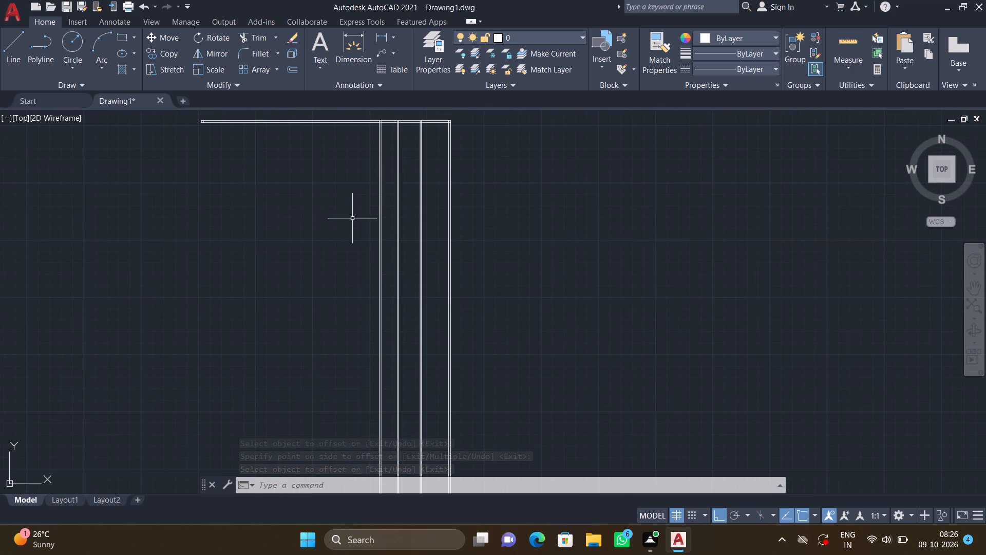
{"action": "middle_click_drag", "start_coordinate": [352, 197], "coordinate": [321, 259]}
{"action": "scroll", "coordinate": [388, 202], "scroll_direction": "up", "scroll_amount": 3}
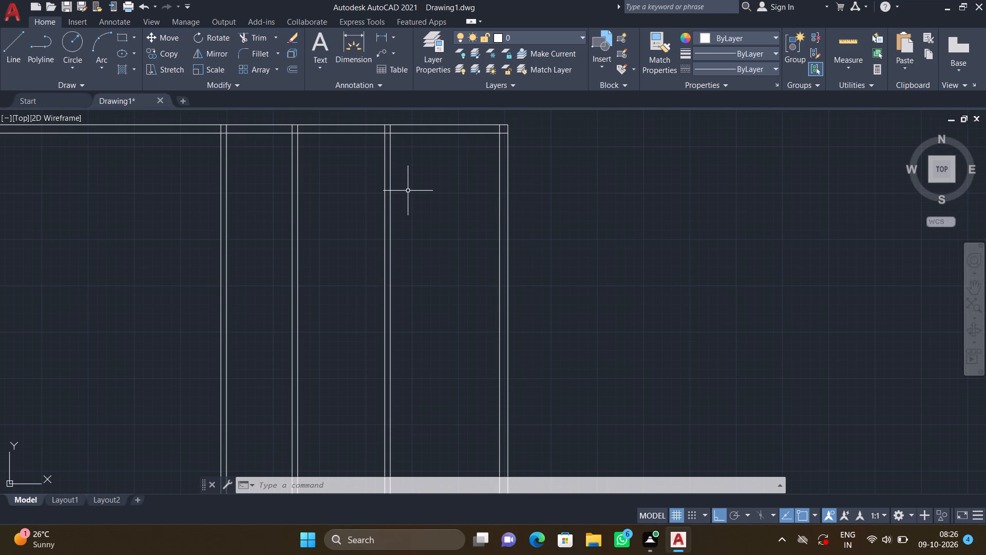
{"action": "key", "text": "o"}
{"action": "key", "text": "Return"}
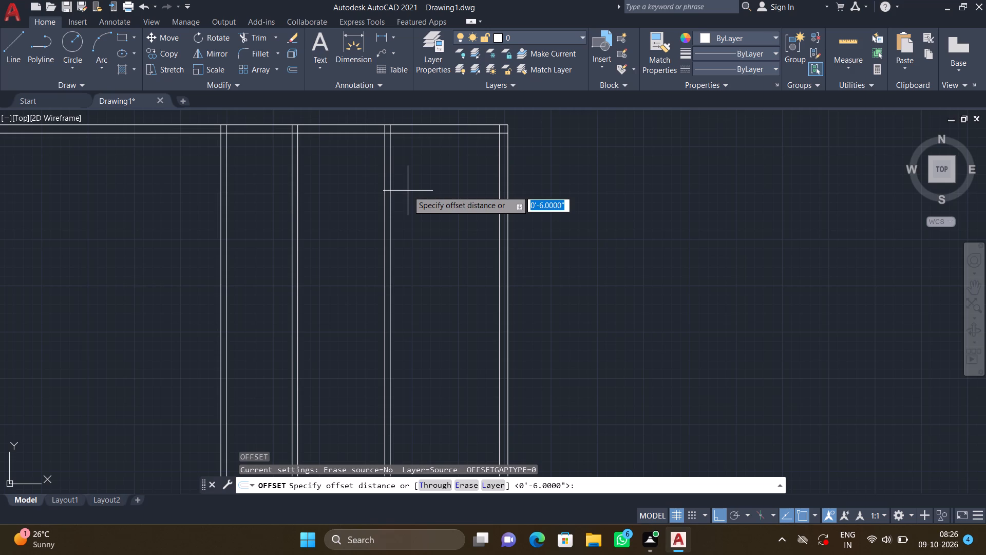
{"action": "type", "text": "7'"}
{"action": "key", "text": "5"}
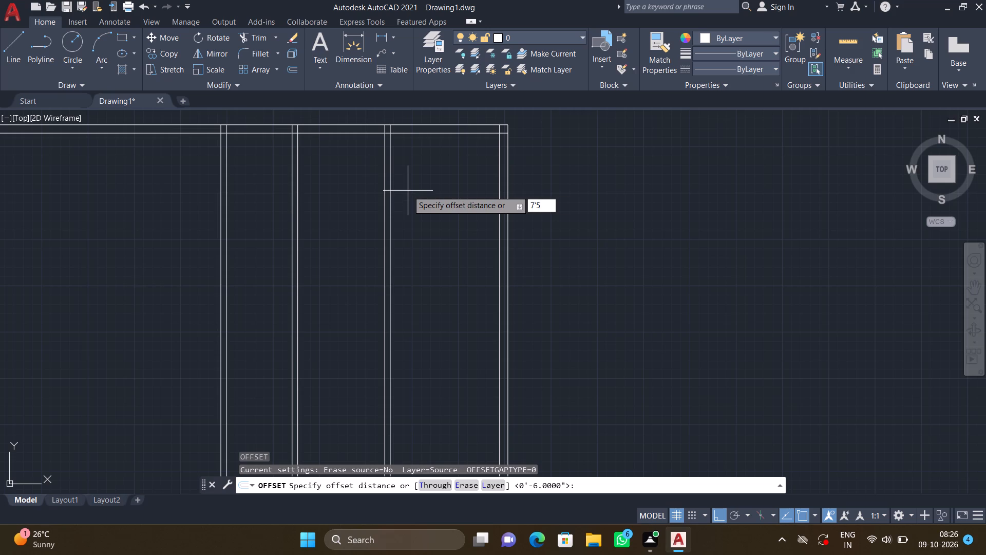
{"action": "key", "text": "shift+quotedbl"}
{"action": "key", "text": "Return"}
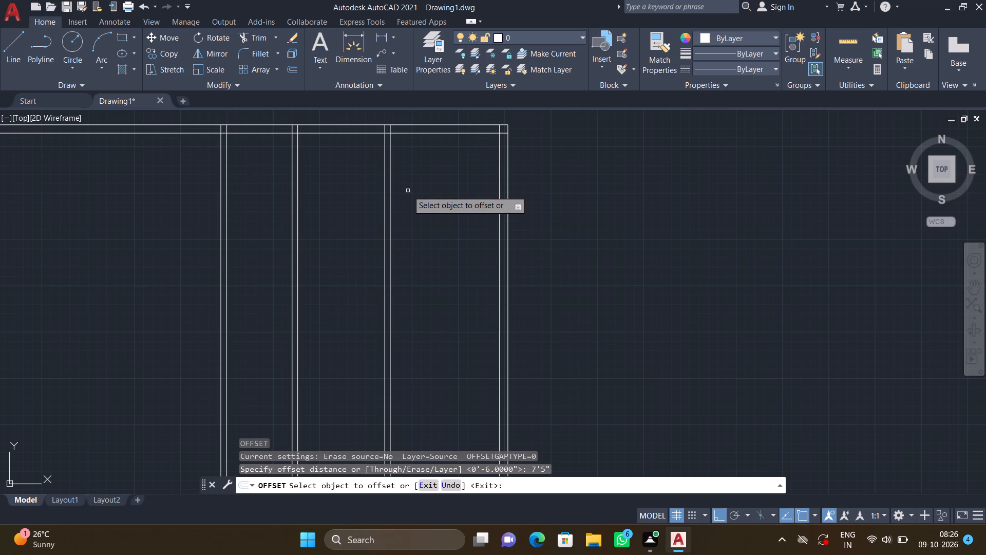
{"action": "left_click", "coordinate": [438, 132]}
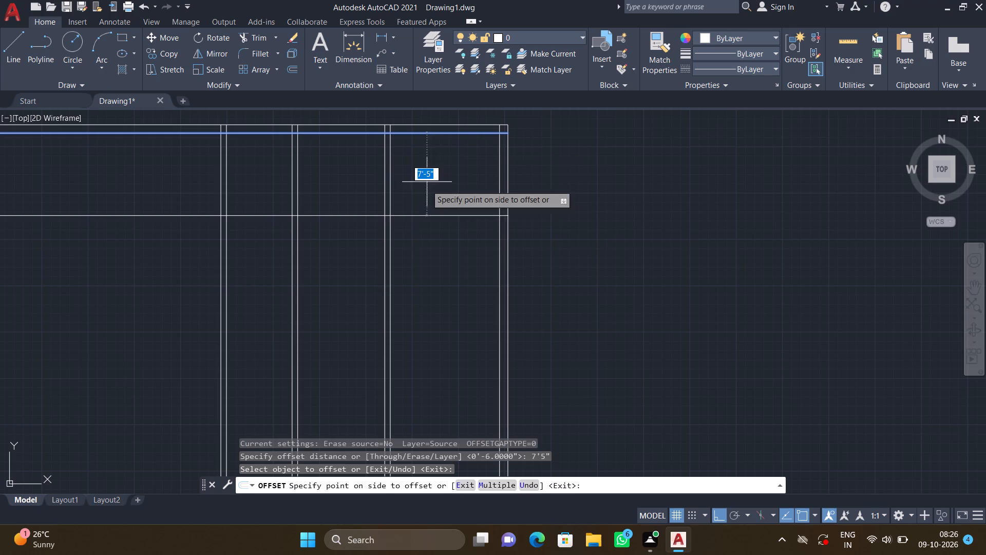
{"action": "double_click", "coordinate": [415, 255]}
{"action": "key", "text": "Return"}
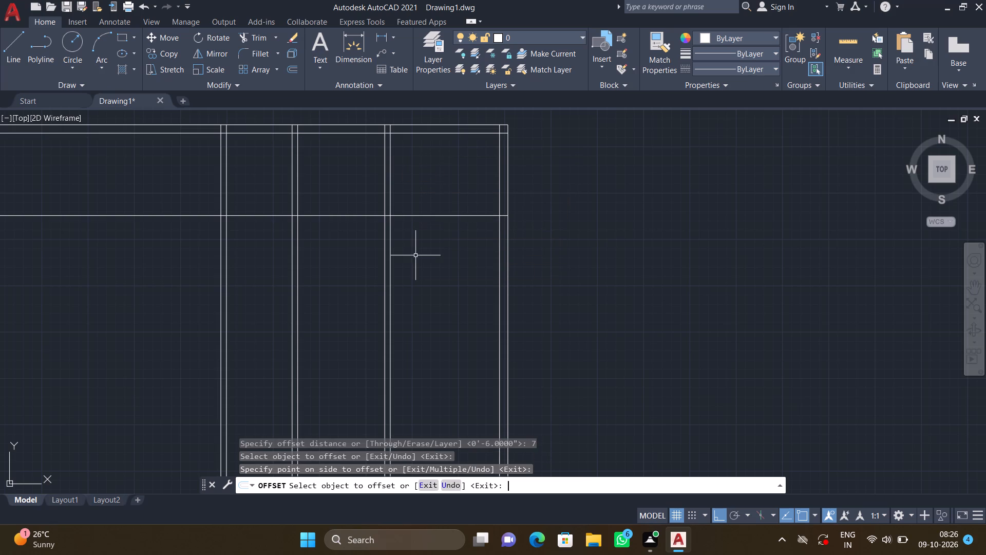
Offset the 7'5" room-depth line by 6" downwards to form the horizontal partition below the top rooms.
{"action": "key", "text": "o"}
{"action": "key", "text": "Return"}
{"action": "key", "text": "6"}
{"action": "key", "text": "shift+quotedbl"}
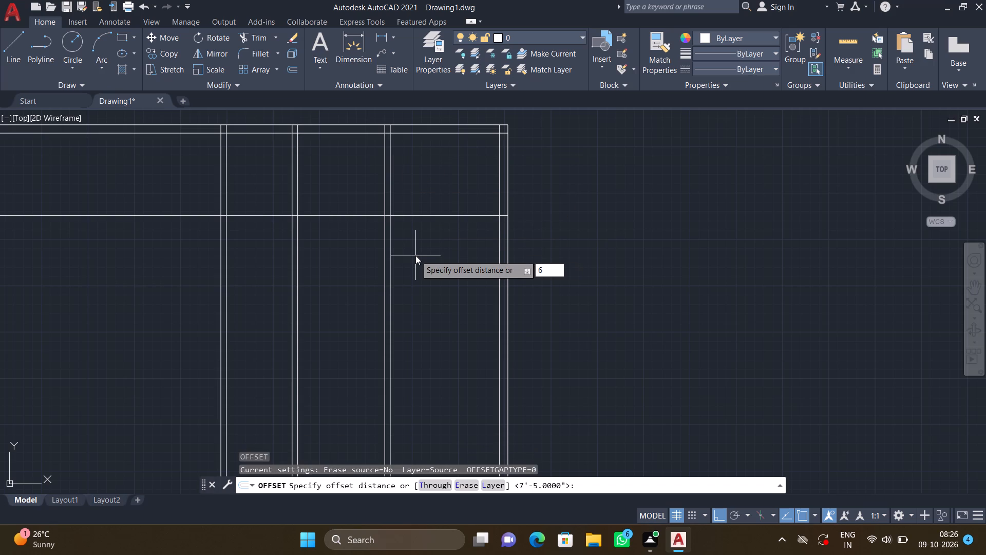
{"action": "key", "text": "Return"}
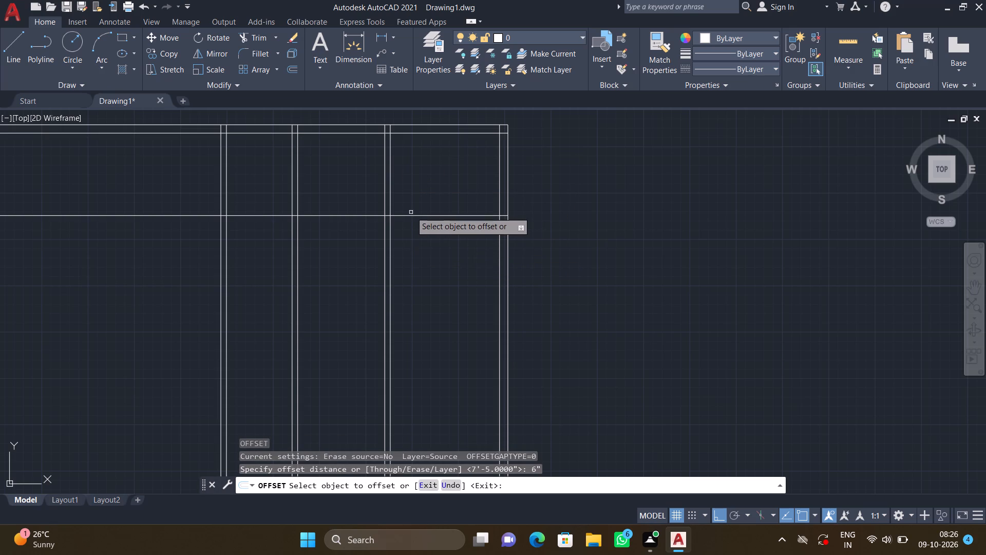
{"action": "left_click", "coordinate": [419, 216]}
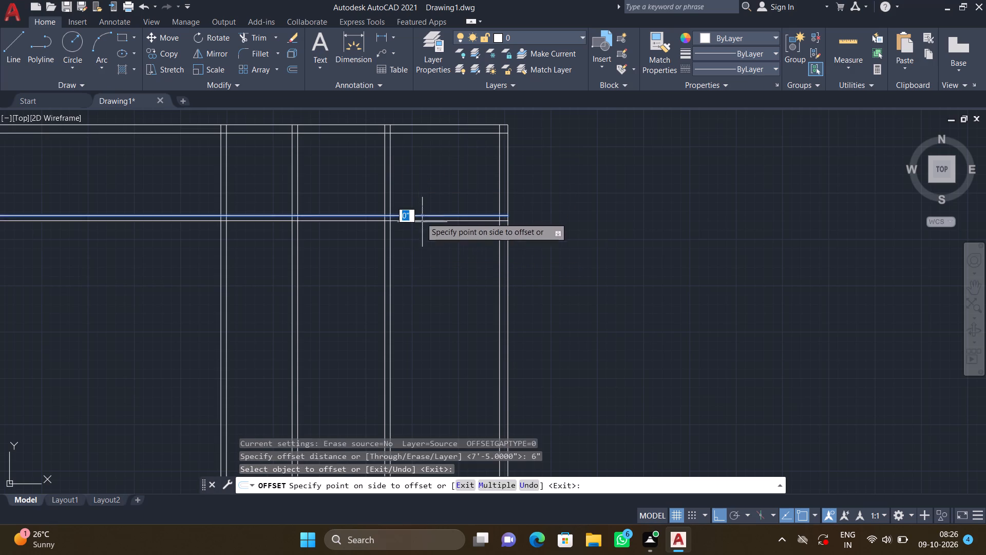
{"action": "left_click", "coordinate": [431, 268]}
{"action": "key", "text": "Return"}
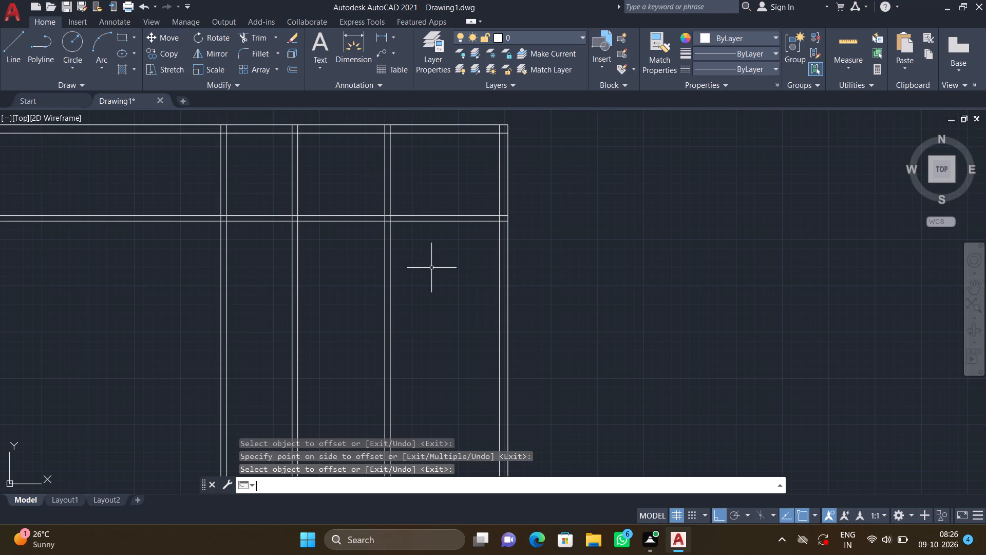
Trim both horizontal partition lines away between the second and third partitions, across the third partition, and beyond it towards negative X.
{"action": "scroll", "coordinate": [383, 253], "scroll_direction": "down", "scroll_amount": 2}
{"action": "middle_click_drag", "start_coordinate": [344, 254], "coordinate": [382, 254]}
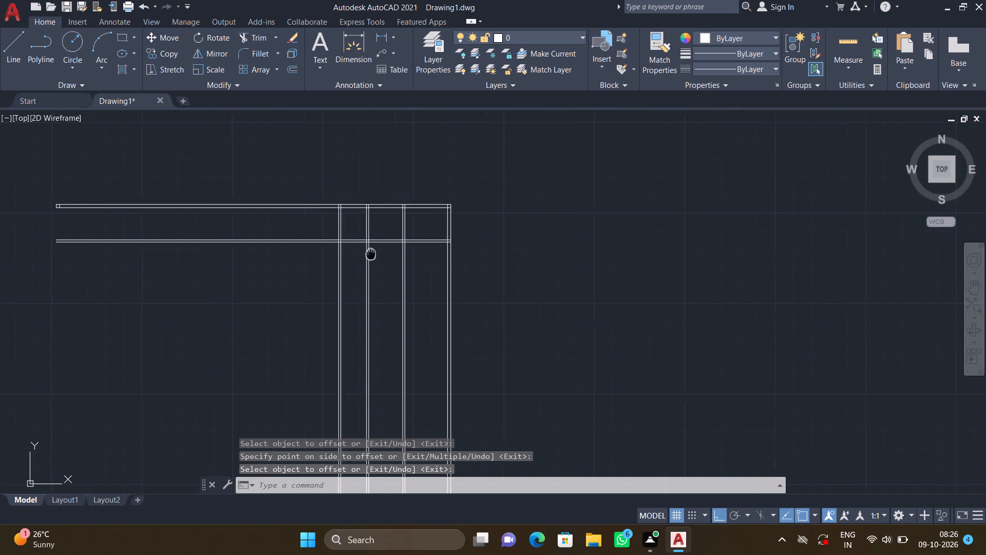
{"action": "middle_click_drag", "start_coordinate": [382, 254], "coordinate": [394, 254]}
{"action": "scroll", "coordinate": [381, 246], "scroll_direction": "up", "scroll_amount": 3}
{"action": "type", "text": "TR"}
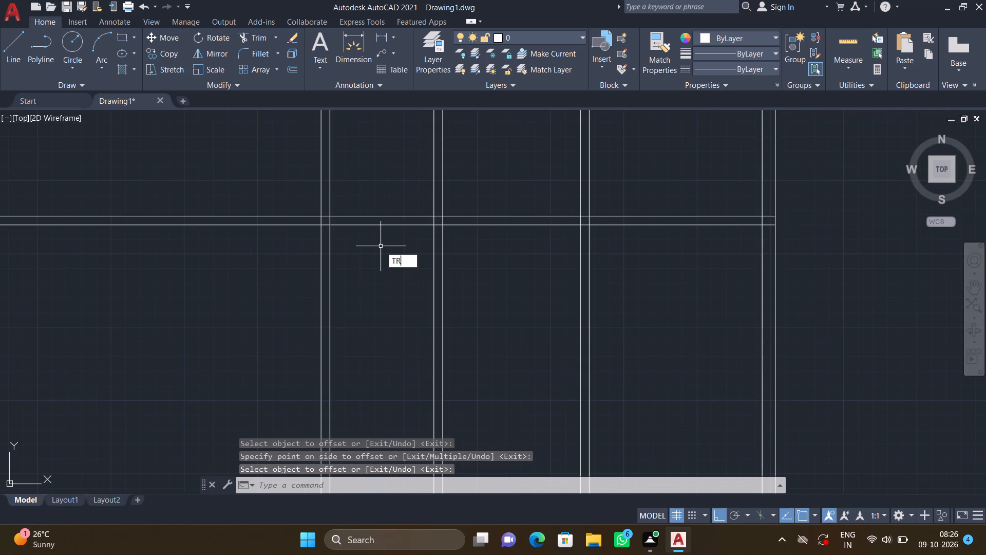
{"action": "key", "text": "Return"}
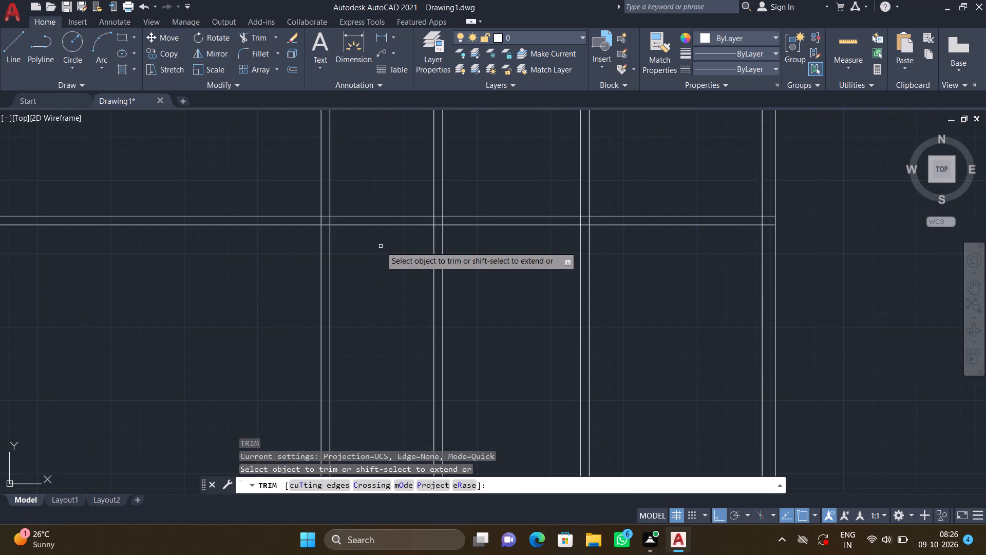
{"action": "left_click_drag", "start_coordinate": [378, 198], "coordinate": [378, 268]}
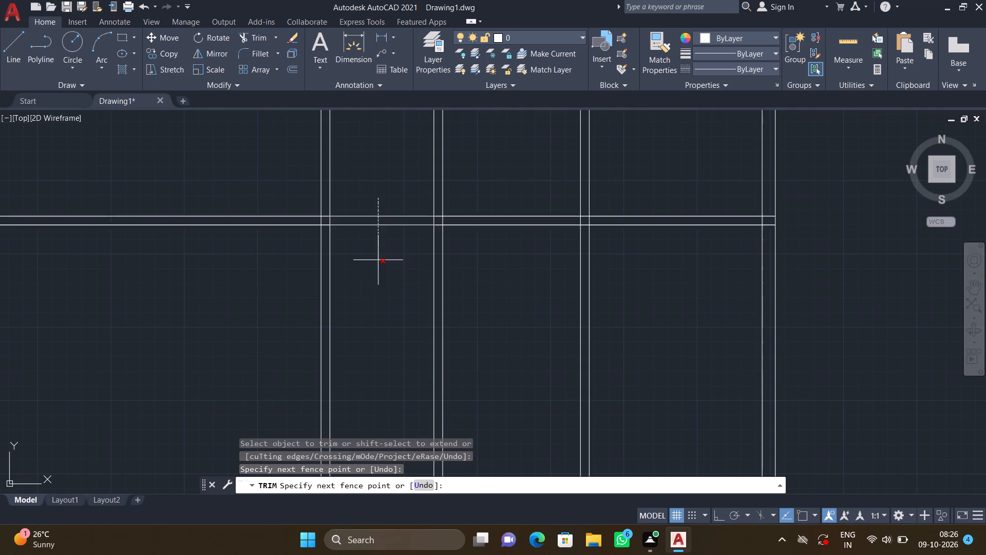
{"action": "left_click_drag", "start_coordinate": [378, 268], "coordinate": [378, 268]}
{"action": "scroll", "coordinate": [379, 268], "scroll_direction": "down", "scroll_amount": 1}
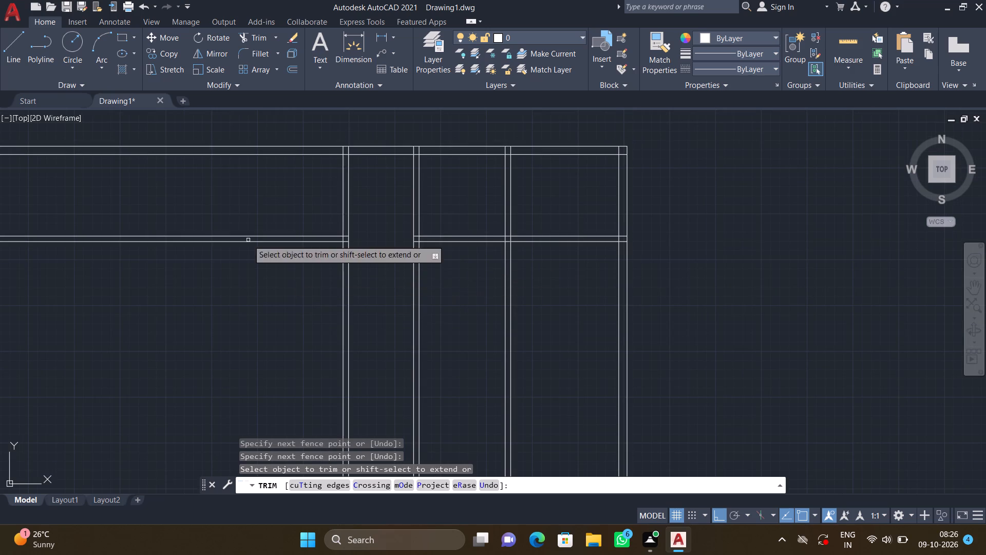
{"action": "left_click_drag", "start_coordinate": [238, 196], "coordinate": [242, 285]}
{"action": "scroll", "coordinate": [343, 245], "scroll_direction": "up", "scroll_amount": 3}
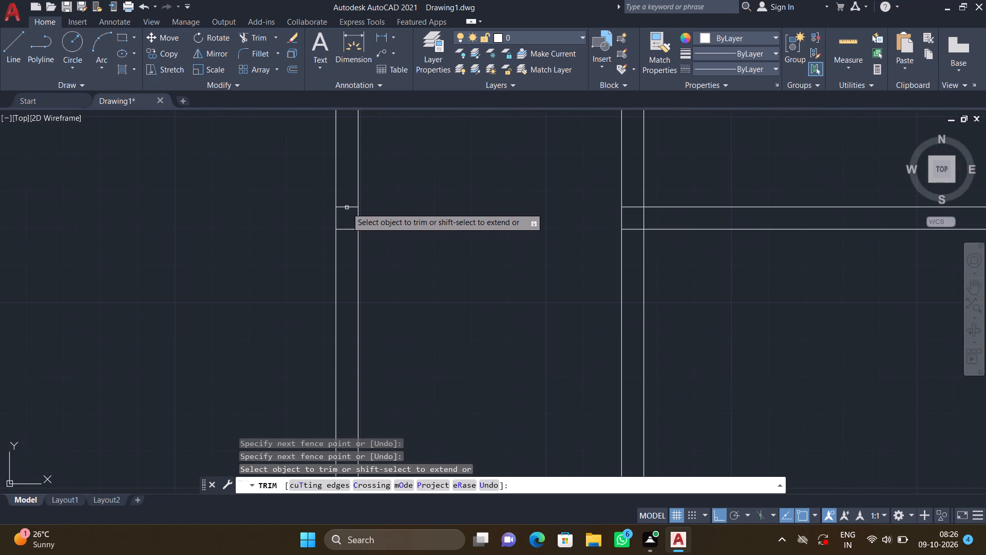
{"action": "left_click_drag", "start_coordinate": [348, 197], "coordinate": [352, 238]}
{"action": "key", "text": "Return"}
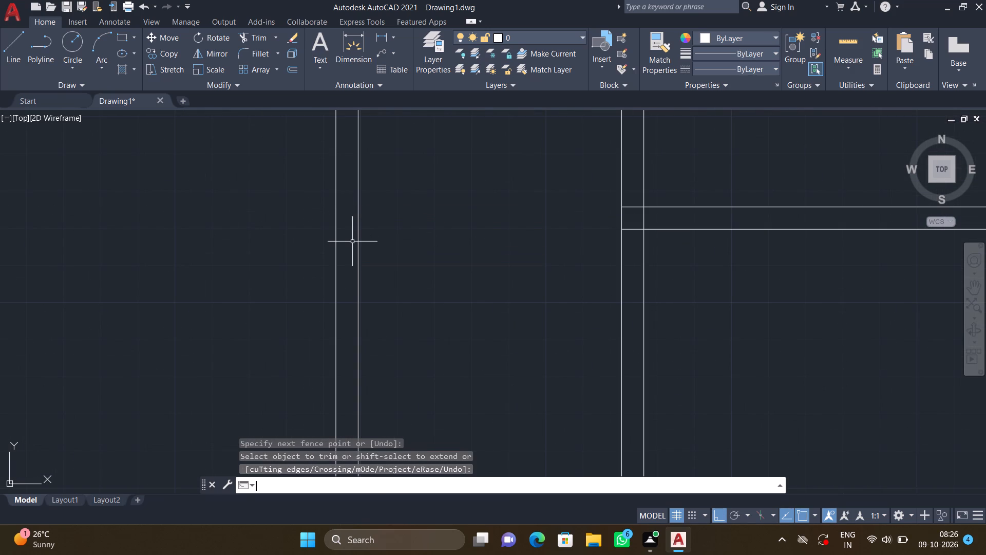
Offset the top wall's inner line by 8'8" downwards to mark the third room's depth.
{"action": "scroll", "coordinate": [384, 210], "scroll_direction": "down", "scroll_amount": 4}
{"action": "middle_click_drag", "start_coordinate": [431, 223], "coordinate": [493, 245]}
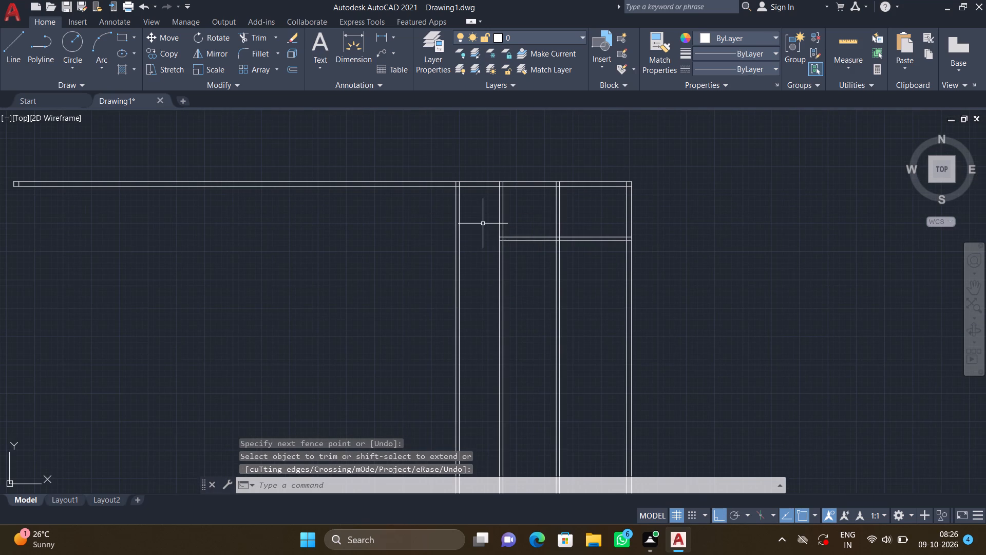
{"action": "key", "text": "o"}
{"action": "key", "text": "Return"}
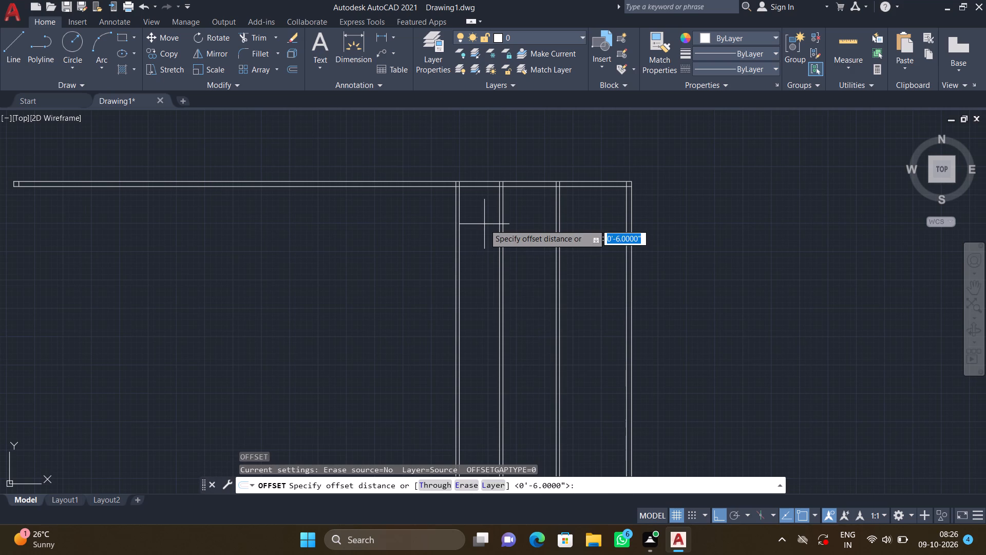
{"action": "type", "text": "8'"}
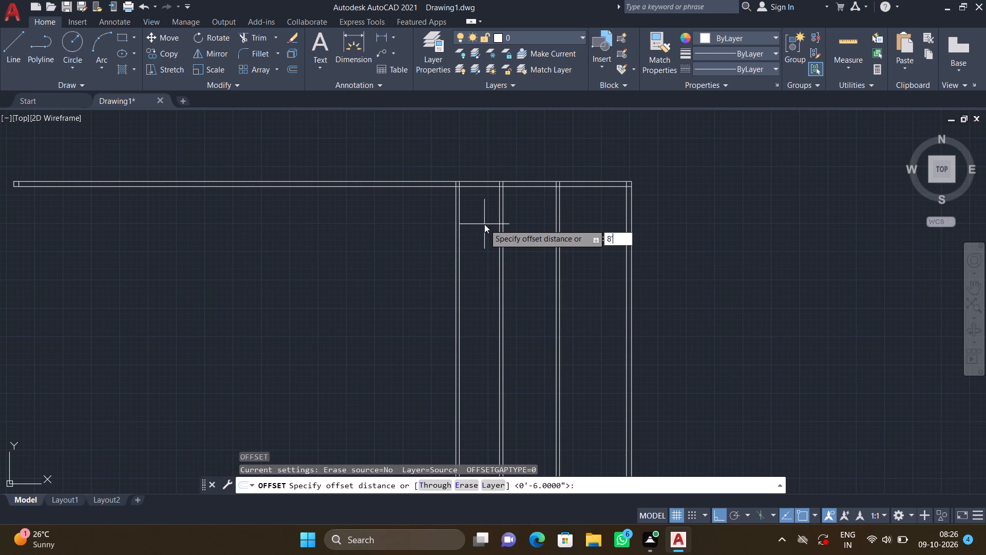
{"action": "key", "text": "8"}
{"action": "key", "text": "shift+quotedbl"}
{"action": "key", "text": "Return"}
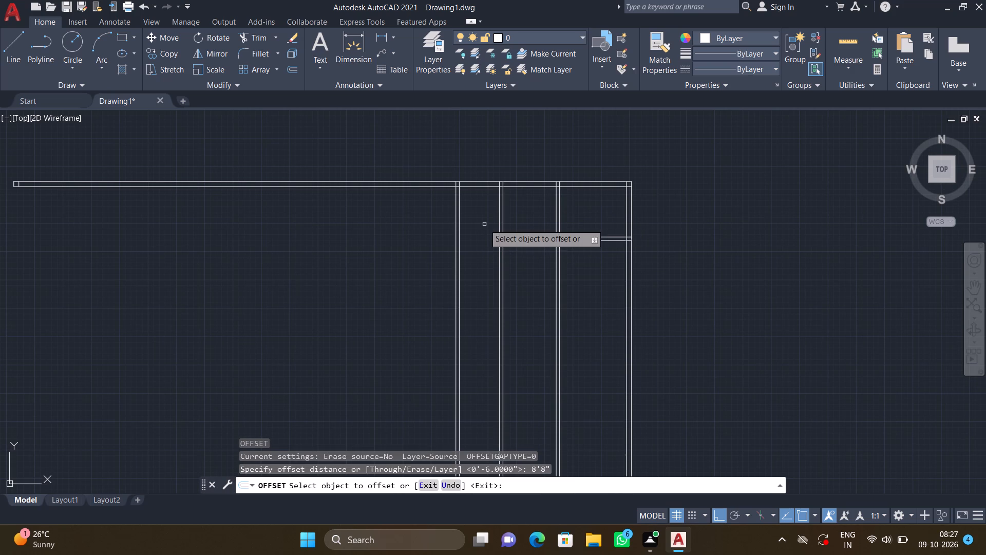
{"action": "left_click", "coordinate": [479, 187]}
{"action": "left_click", "coordinate": [504, 291]}
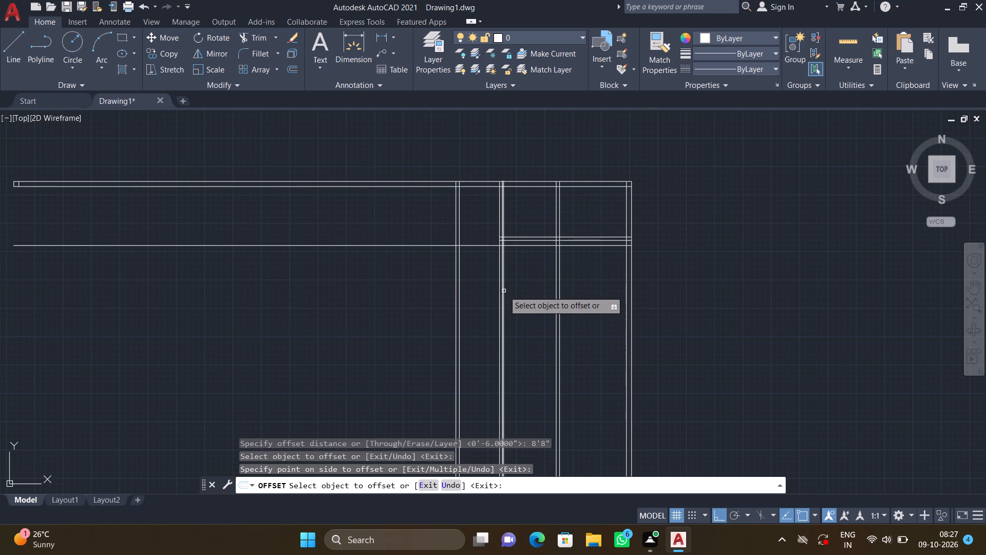
{"action": "key", "text": "Return"}
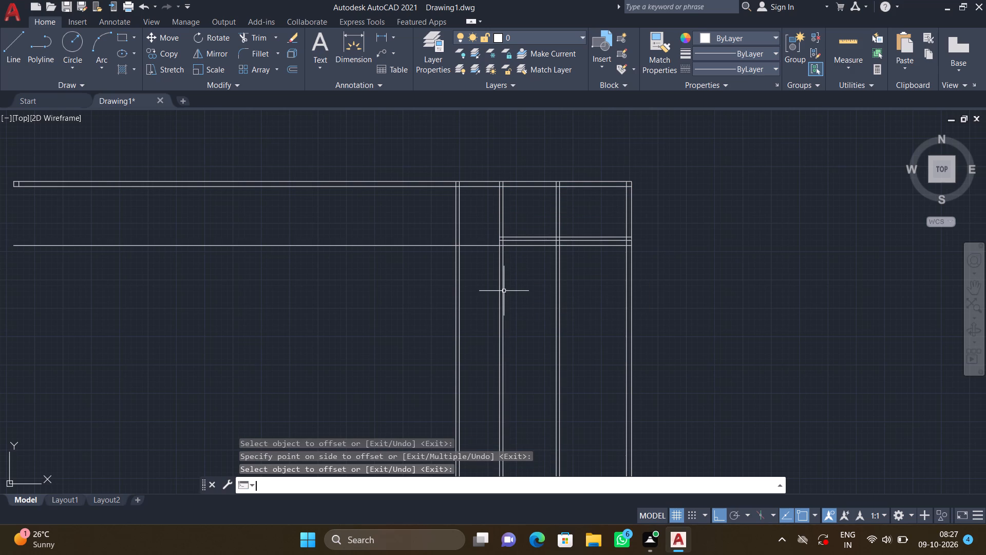
Trim the 8'8" depth line away from the second partition to the positive-X outer wall, including the pieces inside the first partition and outer wall.
{"action": "type", "text": "TR"}
{"action": "key", "text": "Return"}
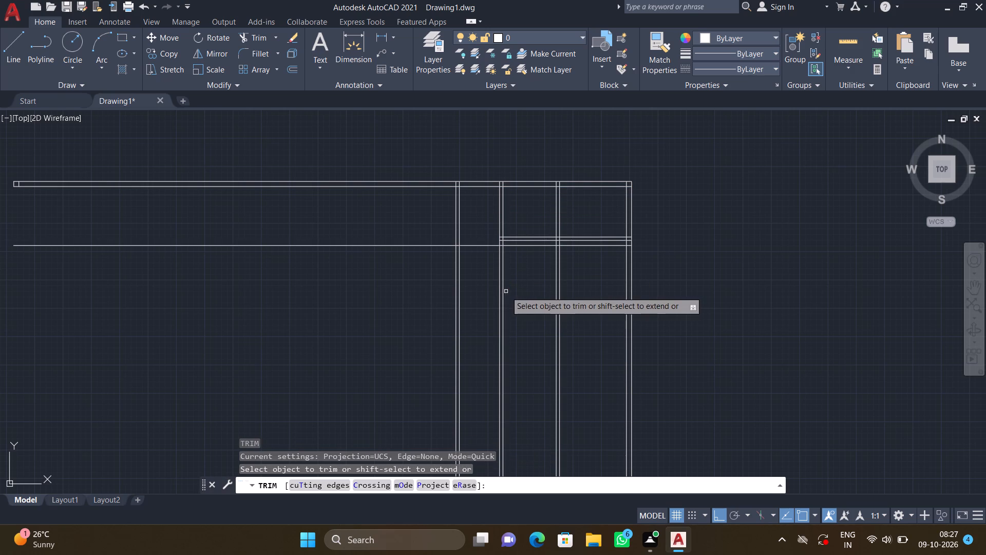
{"action": "scroll", "coordinate": [519, 255], "scroll_direction": "up", "scroll_amount": 2}
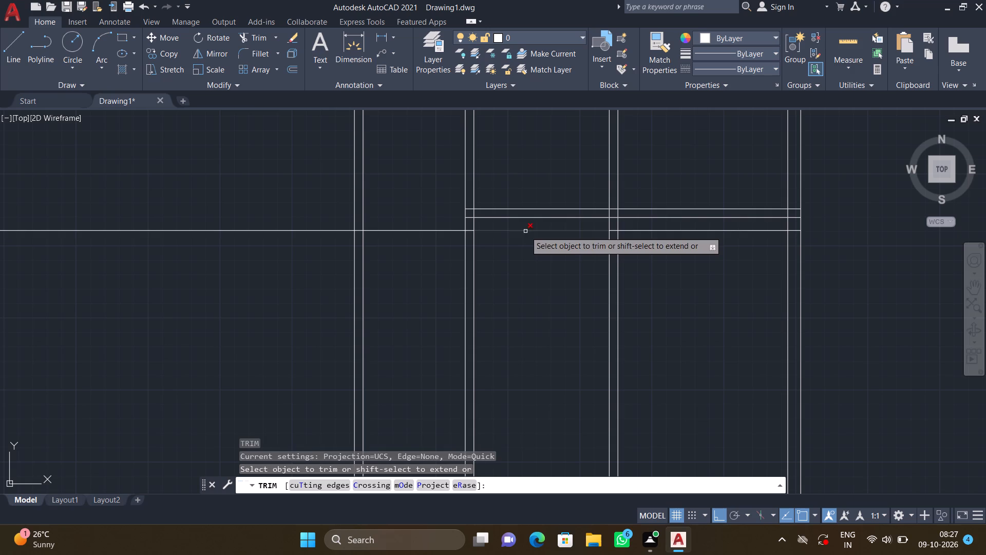
{"action": "left_click", "coordinate": [525, 231]}
{"action": "left_click", "coordinate": [650, 231]}
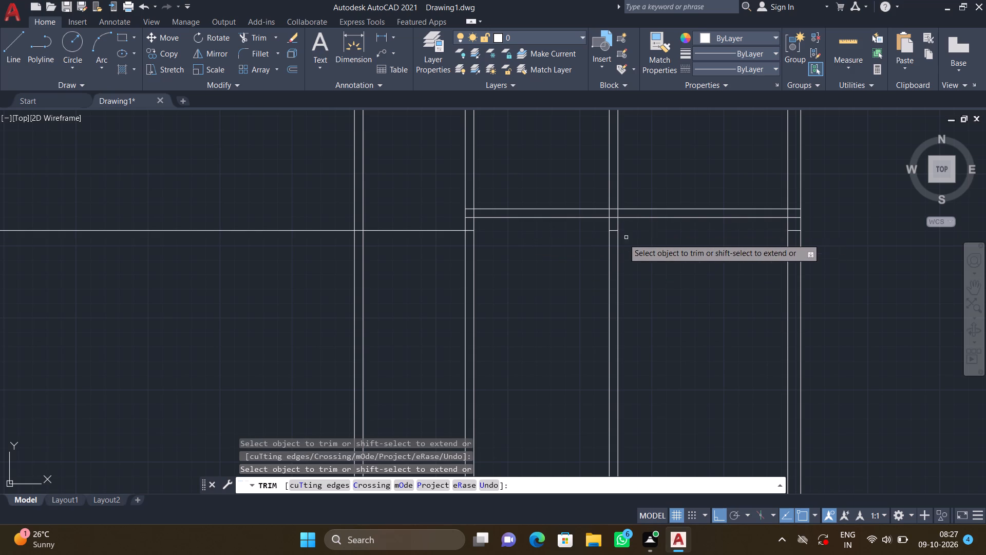
{"action": "left_click", "coordinate": [615, 231]}
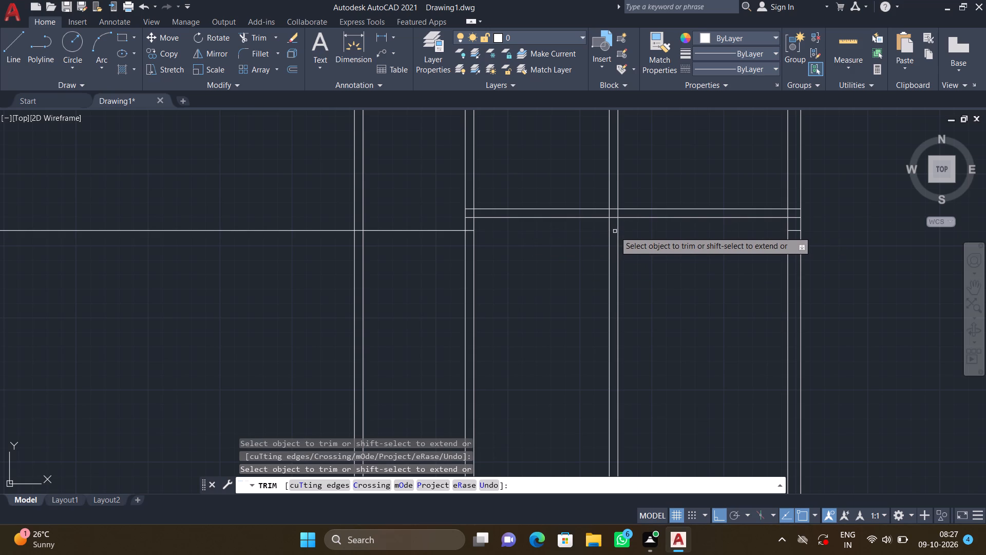
{"action": "scroll", "coordinate": [690, 243], "scroll_direction": "down", "scroll_amount": 2}
{"action": "middle_click_drag", "start_coordinate": [694, 258], "coordinate": [662, 241]}
{"action": "scroll", "coordinate": [703, 223], "scroll_direction": "up", "scroll_amount": 3}
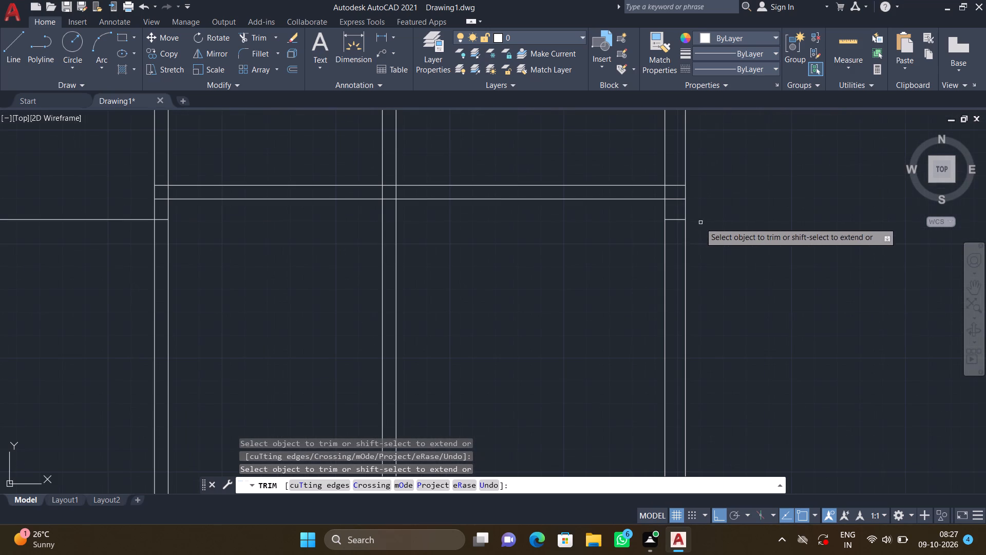
{"action": "left_click", "coordinate": [681, 219]}
{"action": "key", "text": "Return"}
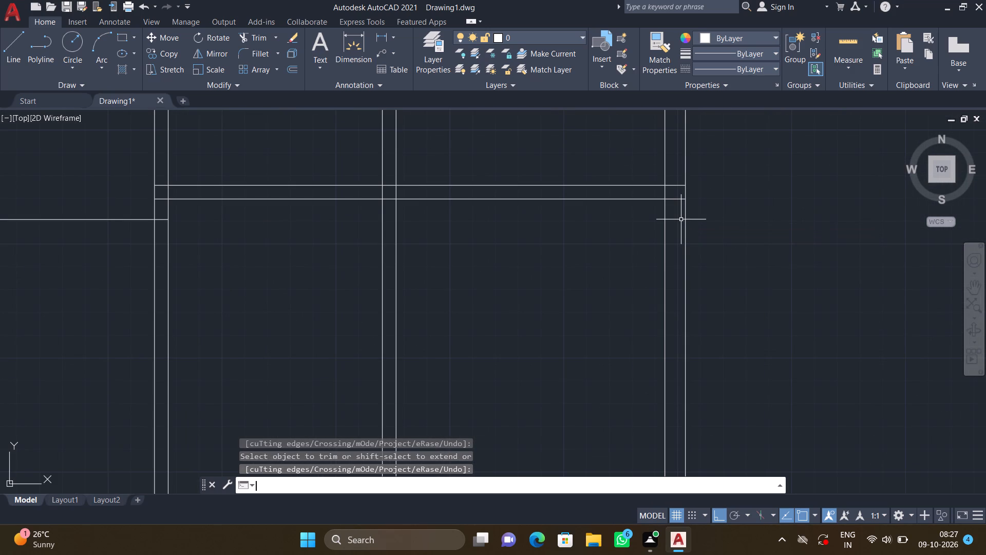
Offset the 8'8" depth line by 6" downwards to form the third room's horizontal partition.
{"action": "scroll", "coordinate": [681, 223], "scroll_direction": "down", "scroll_amount": 3}
{"action": "middle_click_drag", "start_coordinate": [450, 237], "coordinate": [551, 218]}
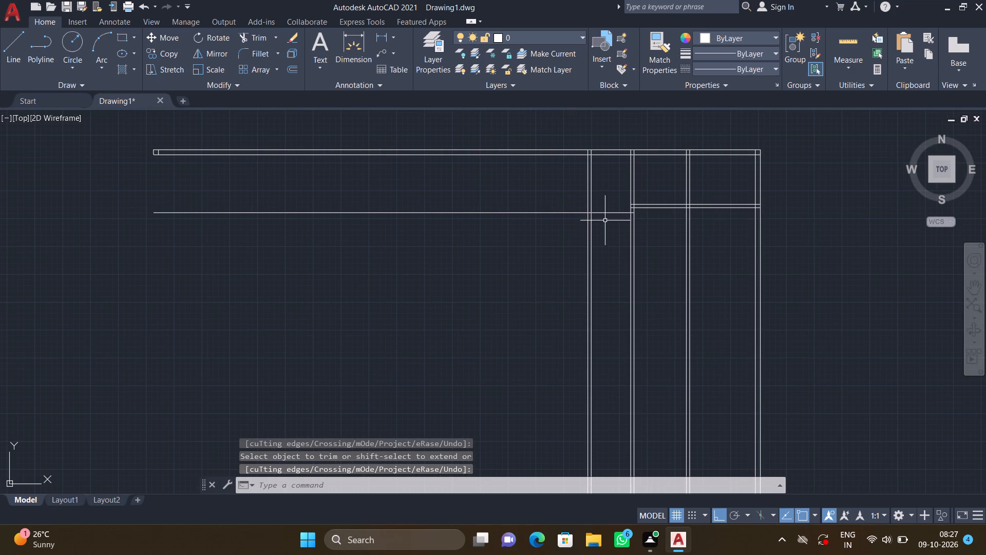
{"action": "scroll", "coordinate": [606, 215], "scroll_direction": "up", "scroll_amount": 3}
{"action": "key", "text": "o"}
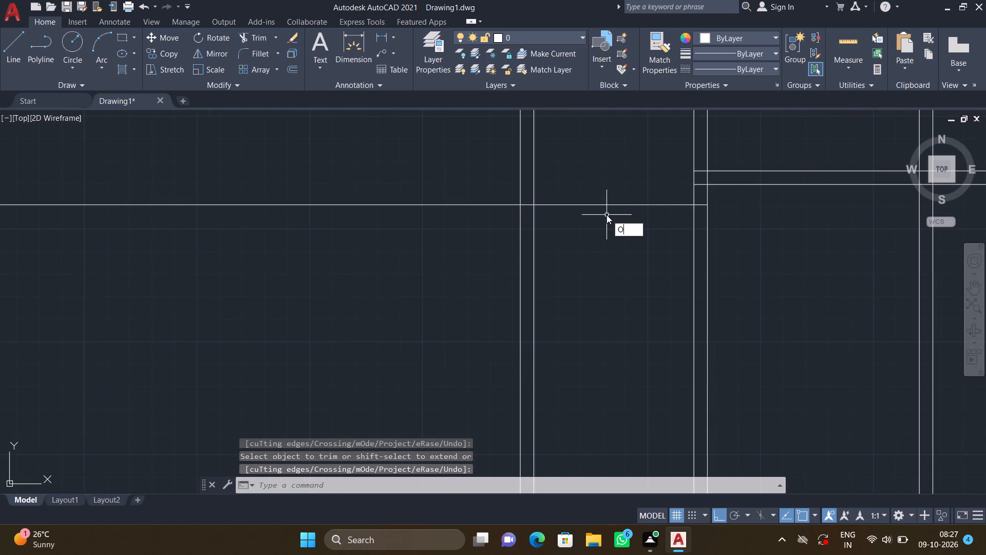
{"action": "key", "text": "Return"}
{"action": "key", "text": "6"}
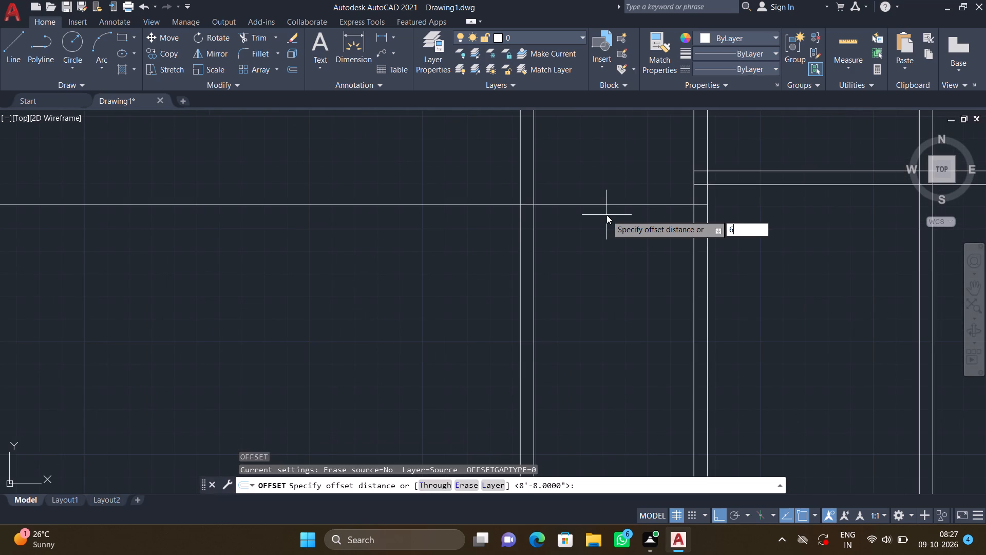
{"action": "key", "text": "shift+quotedbl"}
{"action": "key", "text": "Return"}
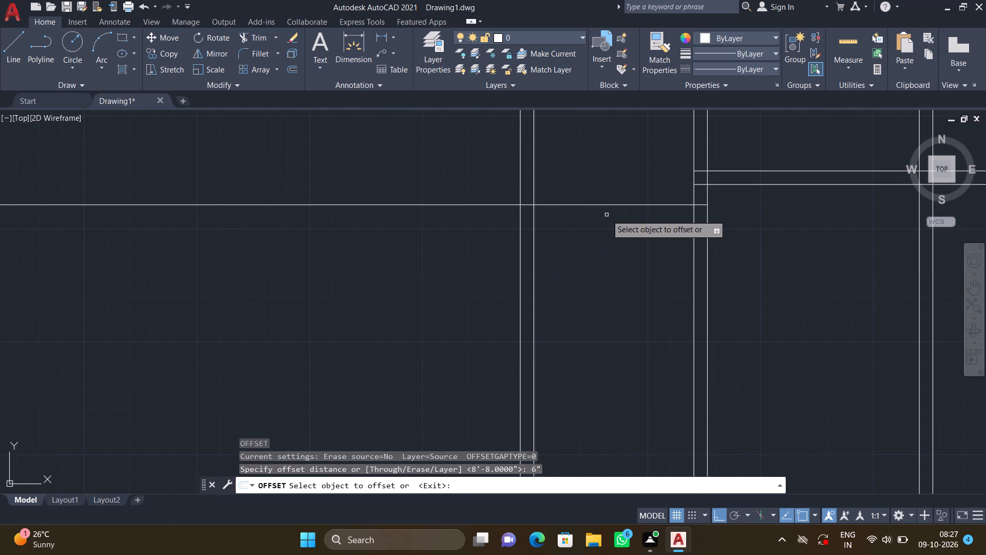
{"action": "left_click", "coordinate": [603, 206]}
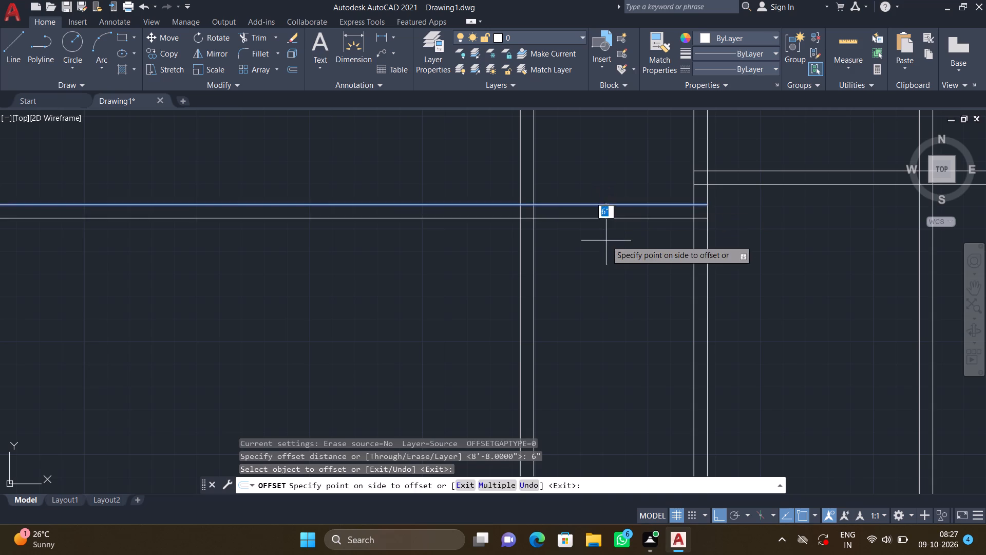
{"action": "left_click", "coordinate": [606, 240]}
{"action": "key", "text": "Return"}
Trim the third room's two horizontal partition lines where they extend beyond the third vertical partition towards negative X.
{"action": "type", "text": "TR"}
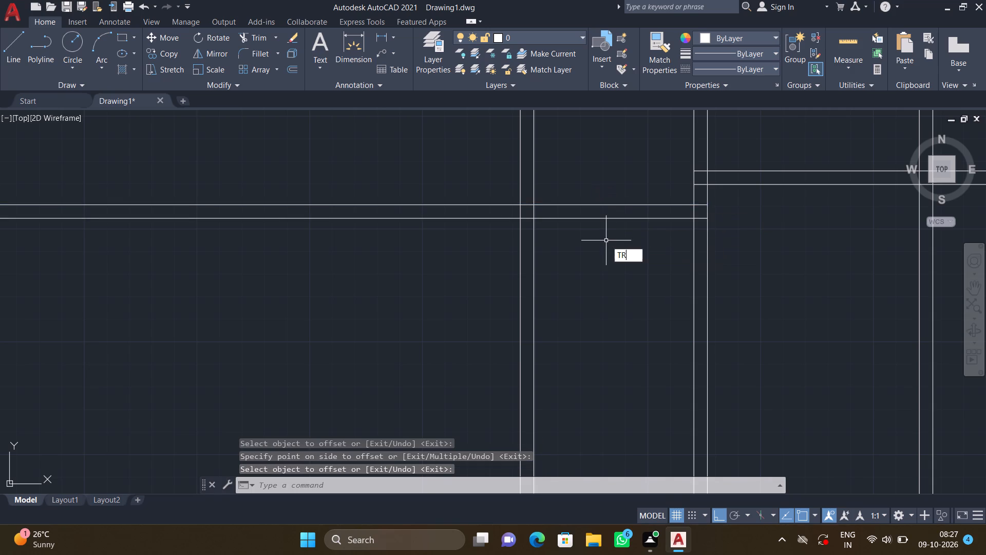
{"action": "key", "text": "Return"}
{"action": "left_click_drag", "start_coordinate": [409, 183], "coordinate": [409, 193]}
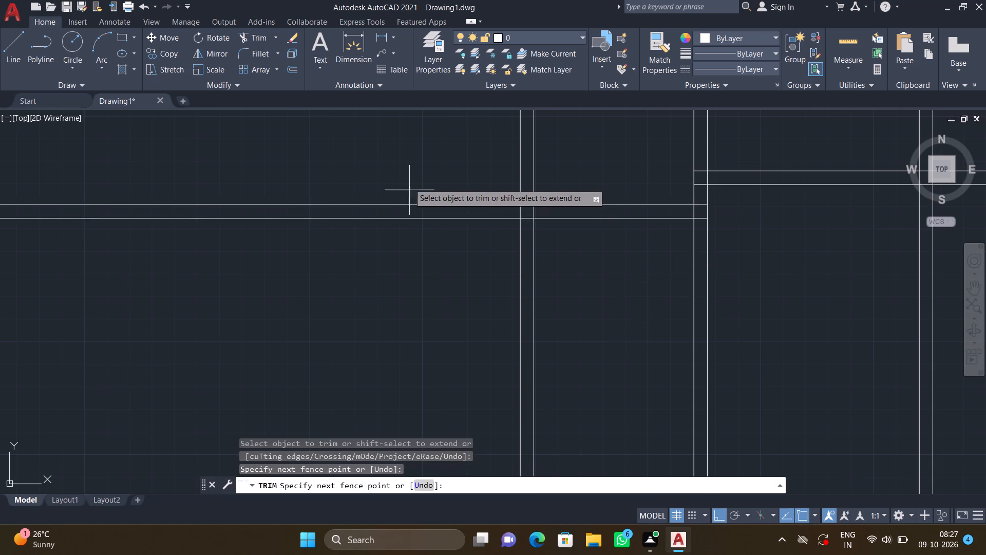
{"action": "left_click_drag", "start_coordinate": [409, 193], "coordinate": [407, 256]}
{"action": "key", "text": "Return"}
Offset the lower line of the first two rooms' horizontal partition by 14'11" downwards to mark the large room's depth.
{"action": "scroll", "coordinate": [461, 234], "scroll_direction": "down", "scroll_amount": 1}
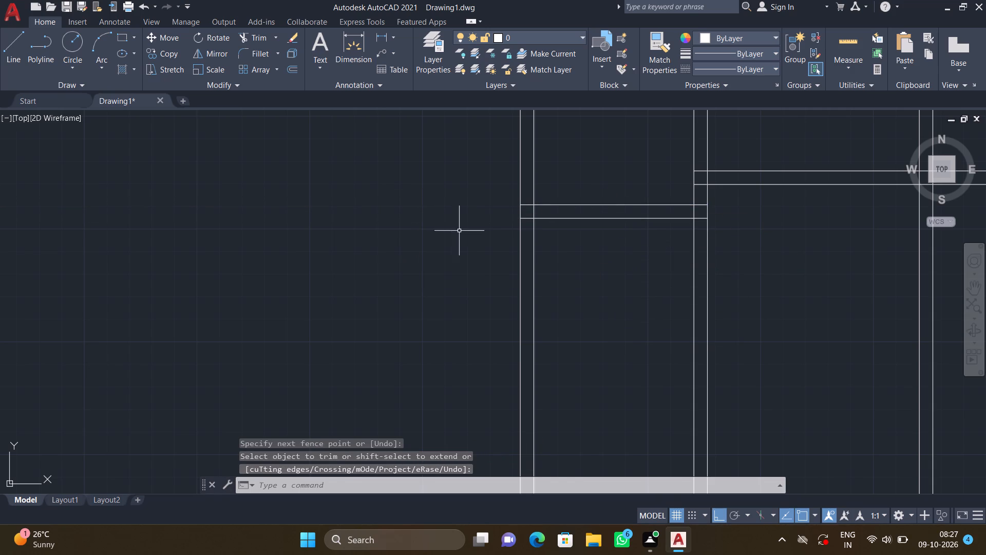
{"action": "scroll", "coordinate": [462, 235], "scroll_direction": "down", "scroll_amount": 3}
{"action": "middle_click_drag", "start_coordinate": [470, 281], "coordinate": [430, 256]}
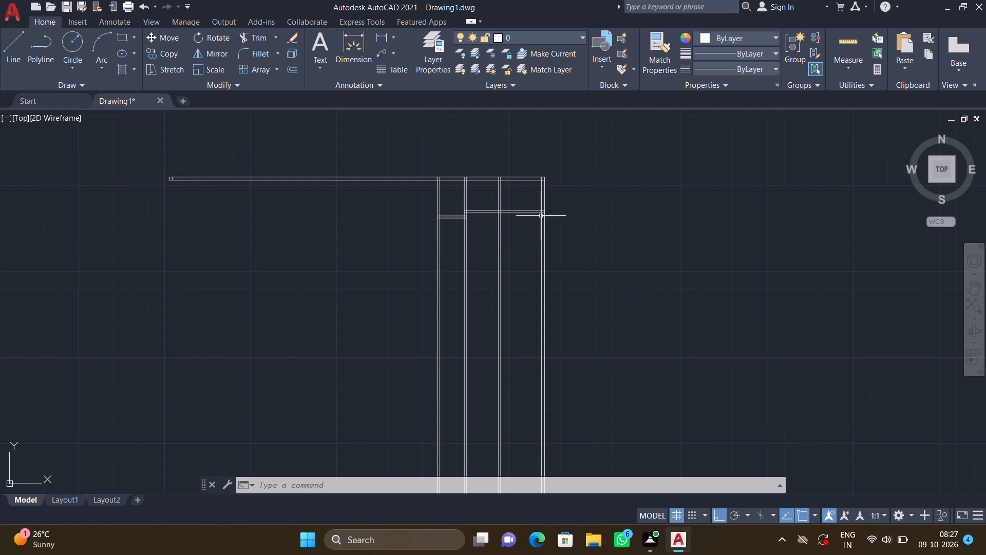
{"action": "scroll", "coordinate": [514, 239], "scroll_direction": "up", "scroll_amount": 3}
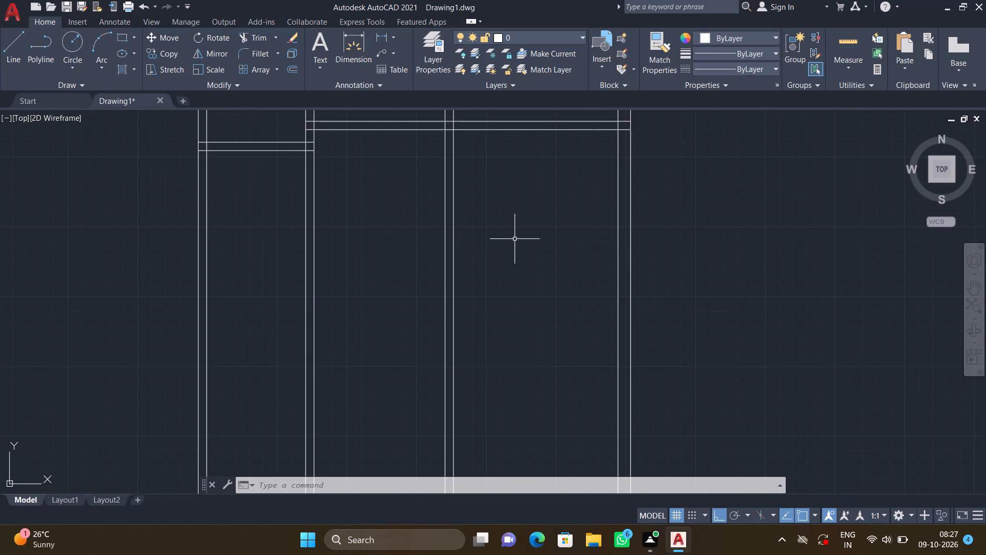
{"action": "key", "text": "o"}
{"action": "key", "text": "Return"}
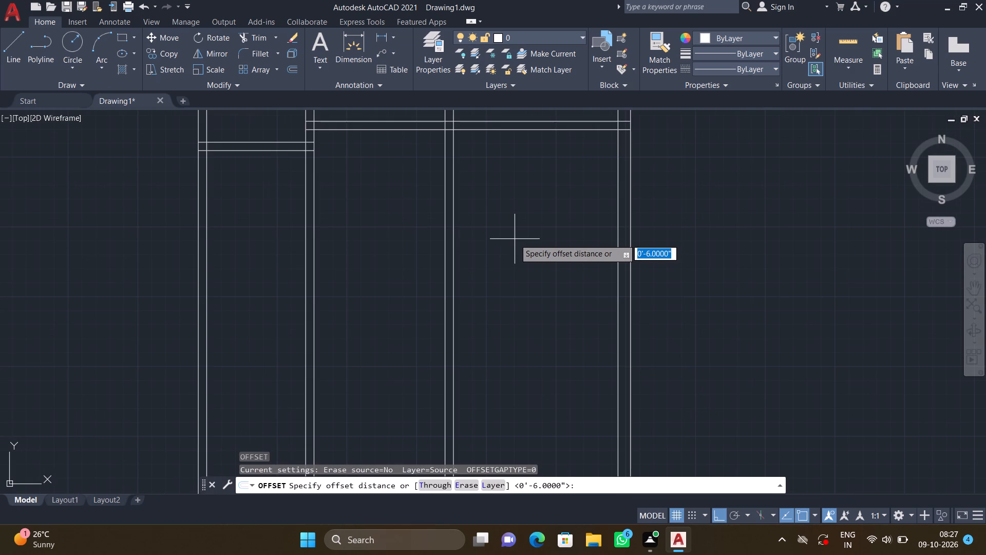
{"action": "type", "text": "14'"}
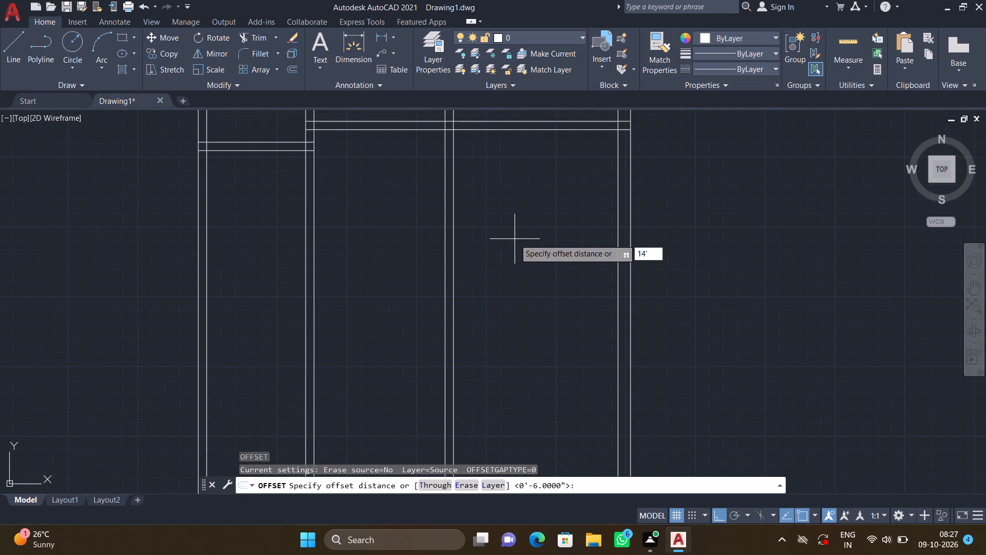
{"action": "type", "text": "11"}
{"action": "key", "text": "shift+quotedbl"}
{"action": "key", "text": "Return"}
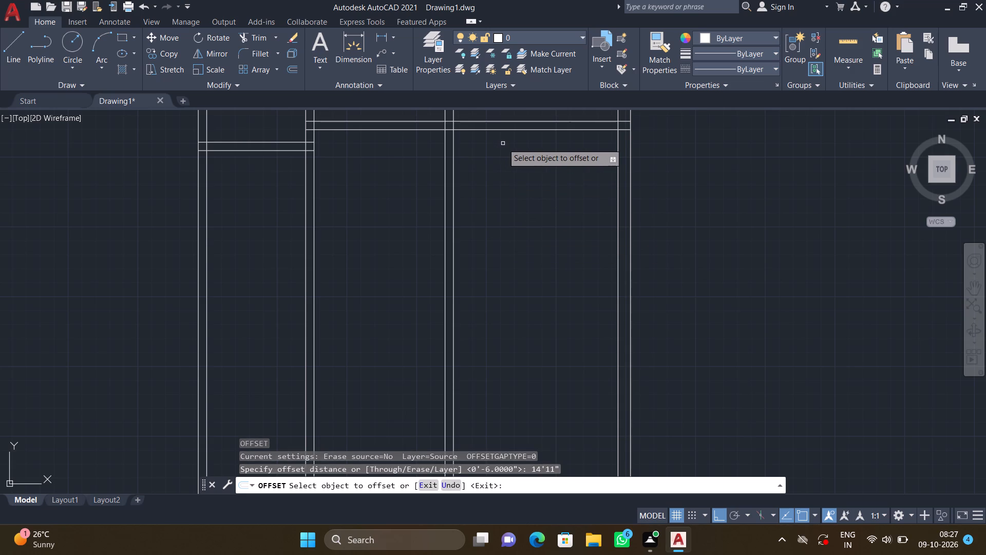
{"action": "left_click", "coordinate": [506, 129]}
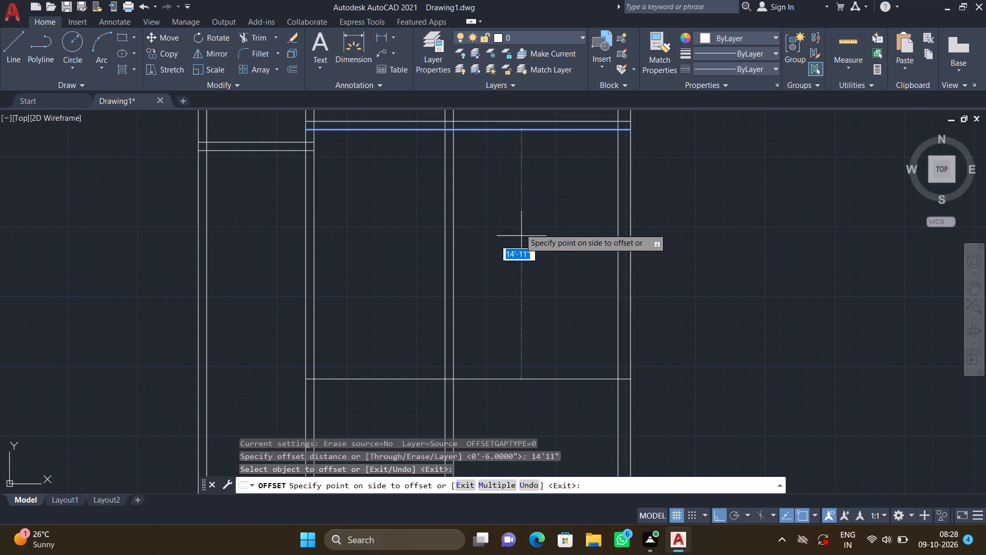
{"action": "left_click", "coordinate": [520, 320]}
{"action": "key", "text": "Return"}
Offset the 14'11" depth line by 6" downwards to form the large room's lower horizontal partition.
{"action": "key", "text": "o"}
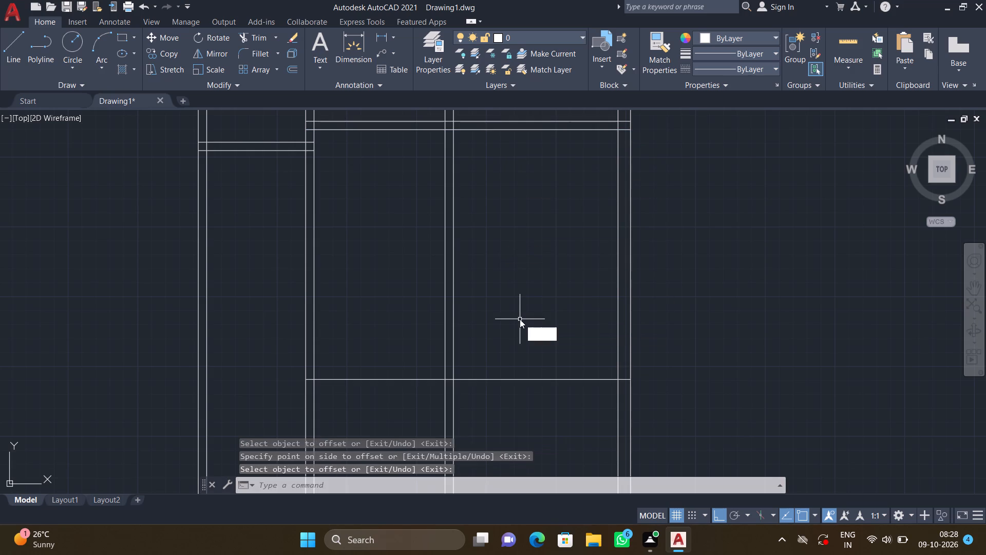
{"action": "key", "text": "Return"}
{"action": "type", "text": "6\""}
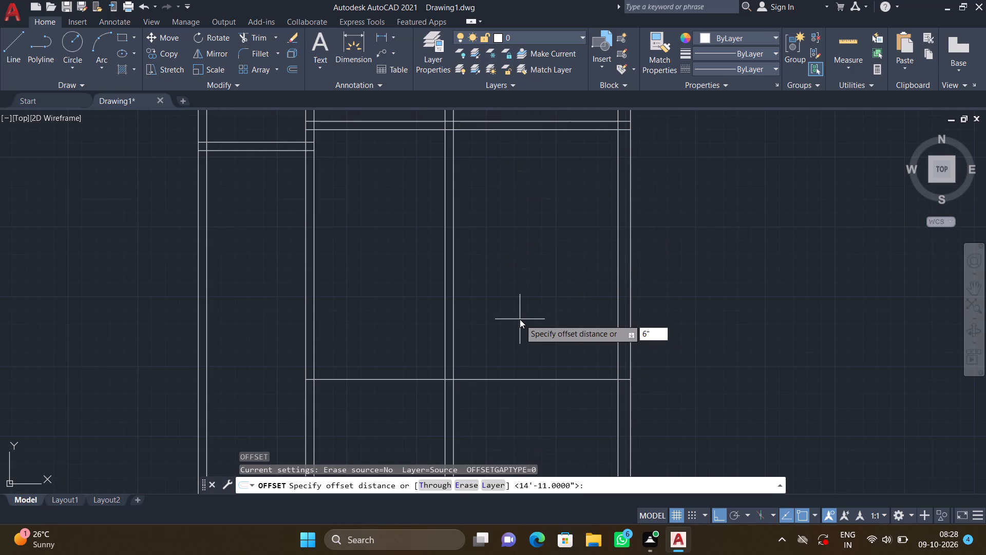
{"action": "key", "text": "Return"}
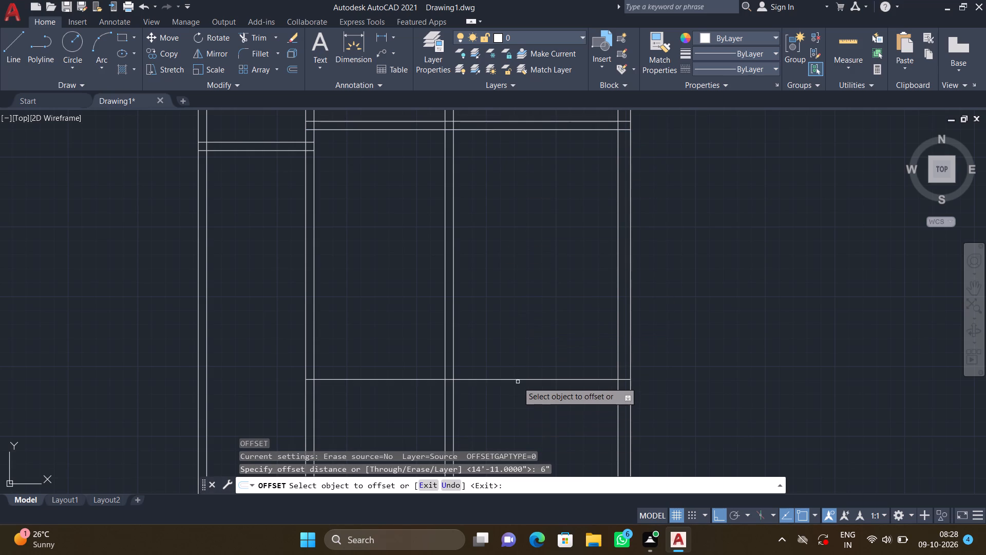
{"action": "left_click", "coordinate": [518, 379]}
{"action": "left_click", "coordinate": [528, 423]}
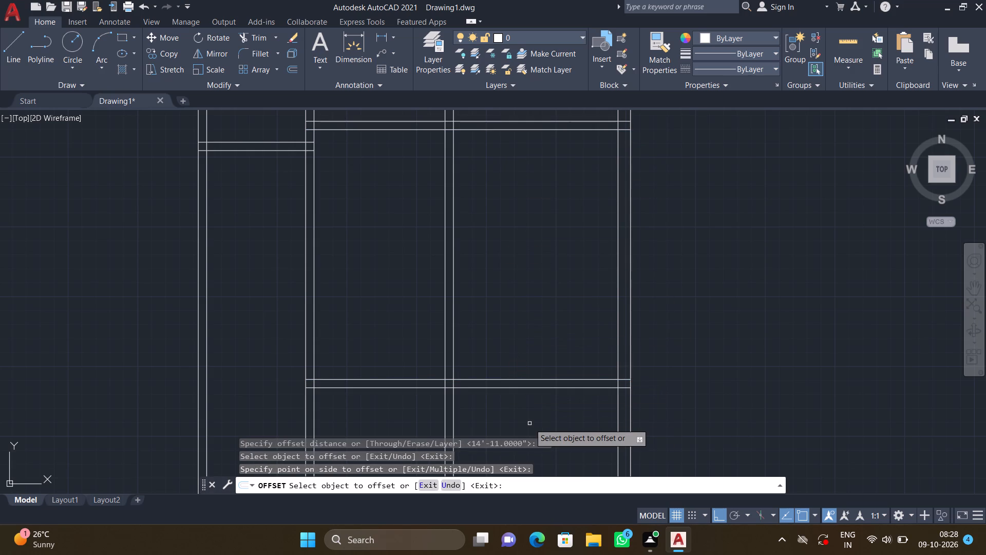
{"action": "key", "text": "Return"}
Trim all three vertical partitions below the upper rooms' horizontal partitions, both across the large room and beneath its lower partition.
{"action": "scroll", "coordinate": [529, 412], "scroll_direction": "down", "scroll_amount": 1}
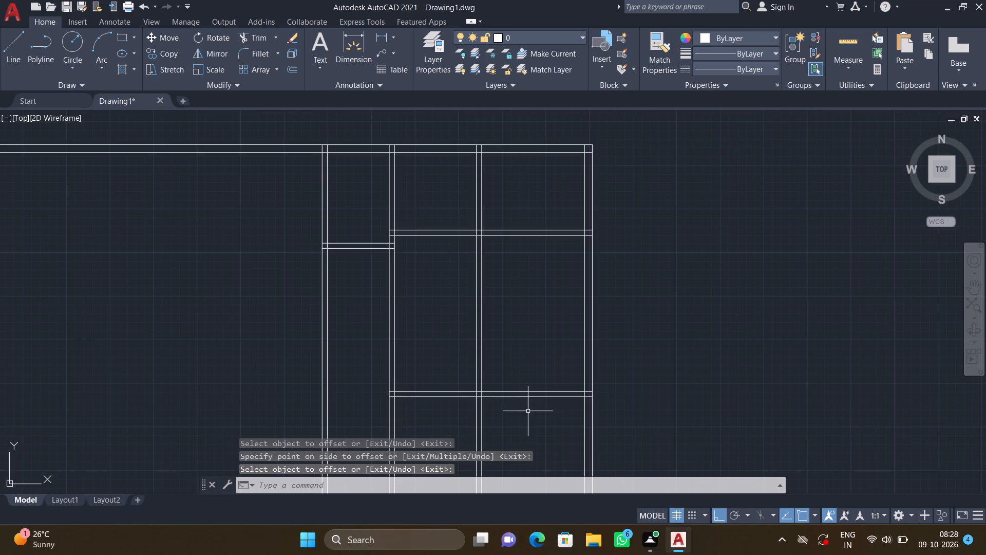
{"action": "middle_click_drag", "start_coordinate": [523, 385], "coordinate": [502, 357]}
{"action": "middle_click_drag", "start_coordinate": [507, 322], "coordinate": [478, 295]}
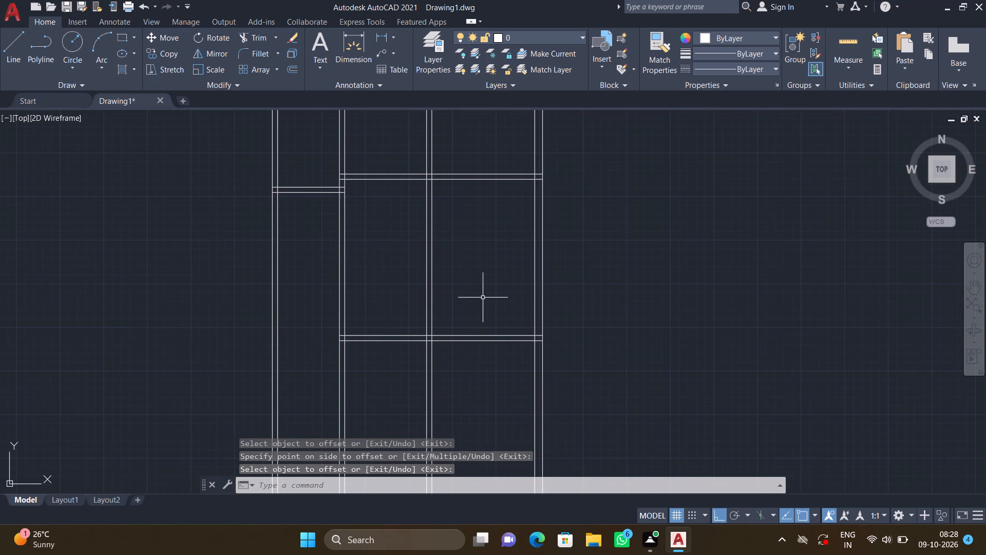
{"action": "type", "text": "TR"}
{"action": "key", "text": "Return"}
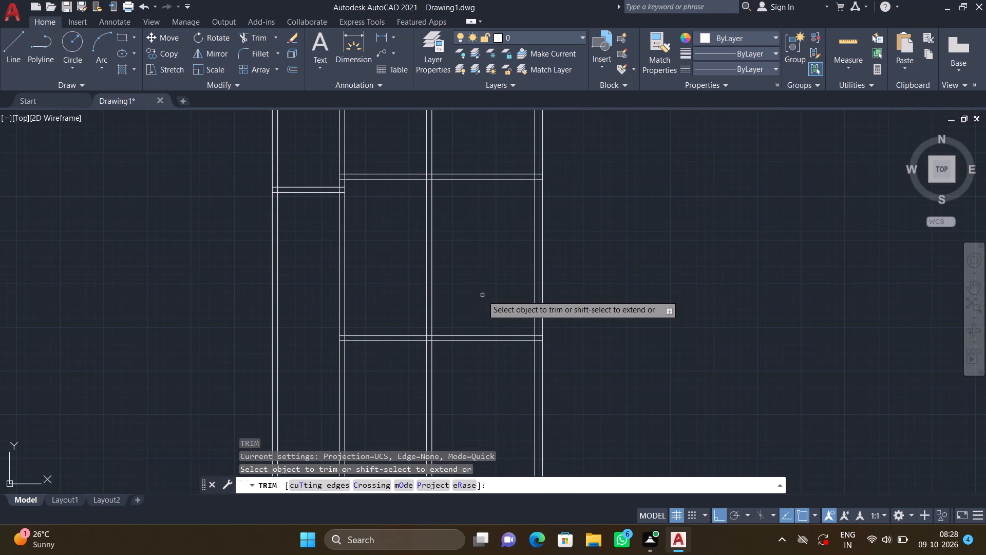
{"action": "left_click_drag", "start_coordinate": [458, 289], "coordinate": [298, 301]}
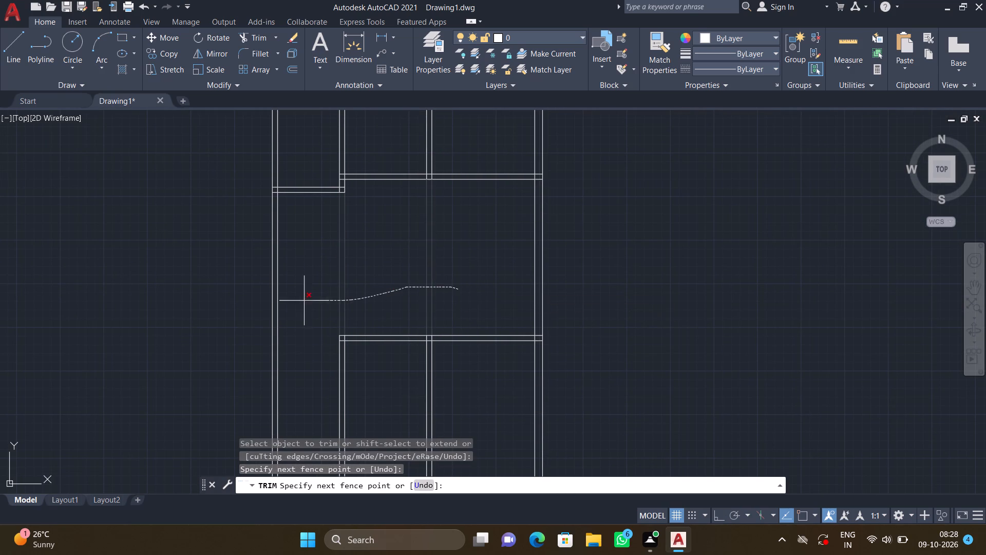
{"action": "left_click_drag", "start_coordinate": [298, 301], "coordinate": [220, 292]}
{"action": "left_click_drag", "start_coordinate": [466, 411], "coordinate": [336, 401]}
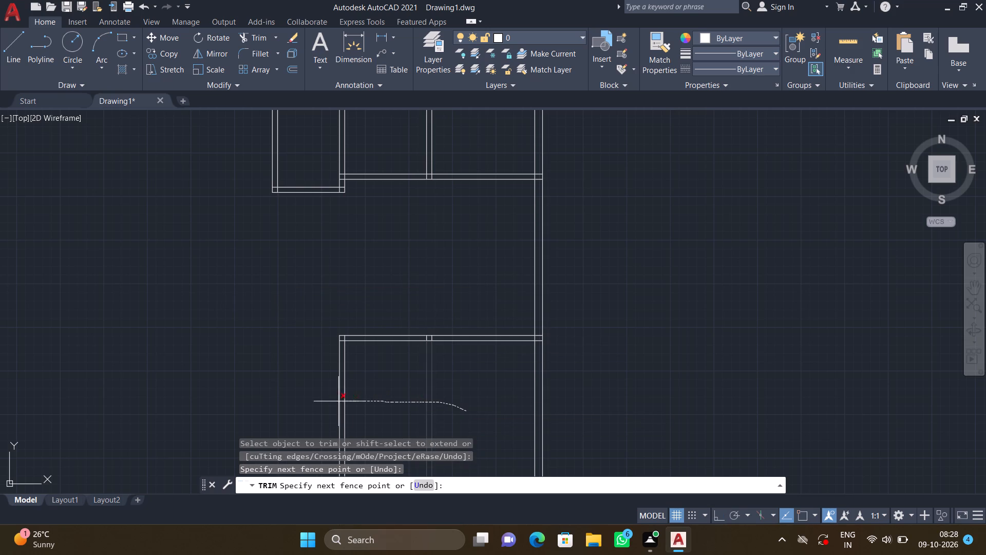
{"action": "left_click_drag", "start_coordinate": [336, 401], "coordinate": [302, 408]}
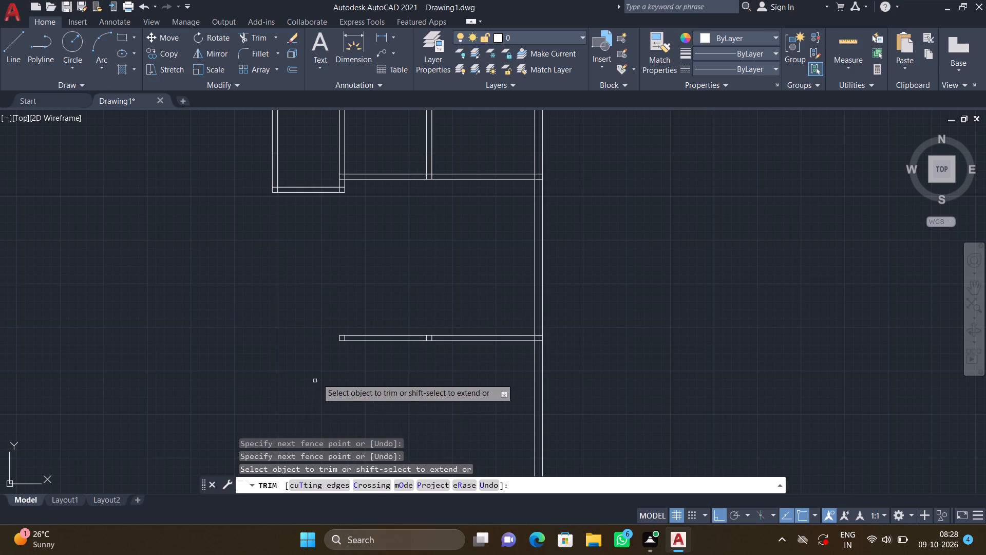
Trim the leftover vertical partition stubs inside the large room's lower horizontal partition, keeping its end line towards negative X.
{"action": "scroll", "coordinate": [342, 342], "scroll_direction": "up", "scroll_amount": 2}
{"action": "left_click", "coordinate": [342, 334]}
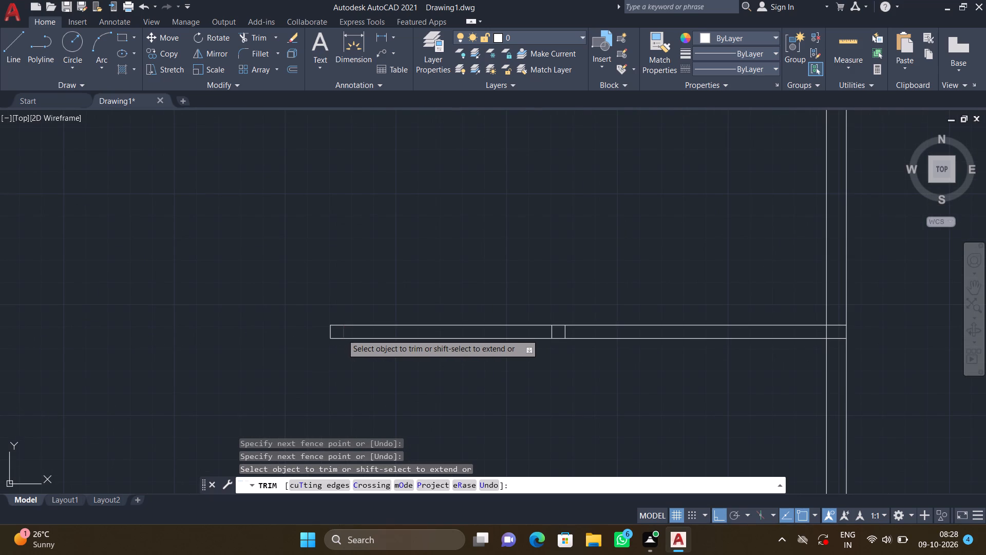
{"action": "left_click", "coordinate": [551, 331]}
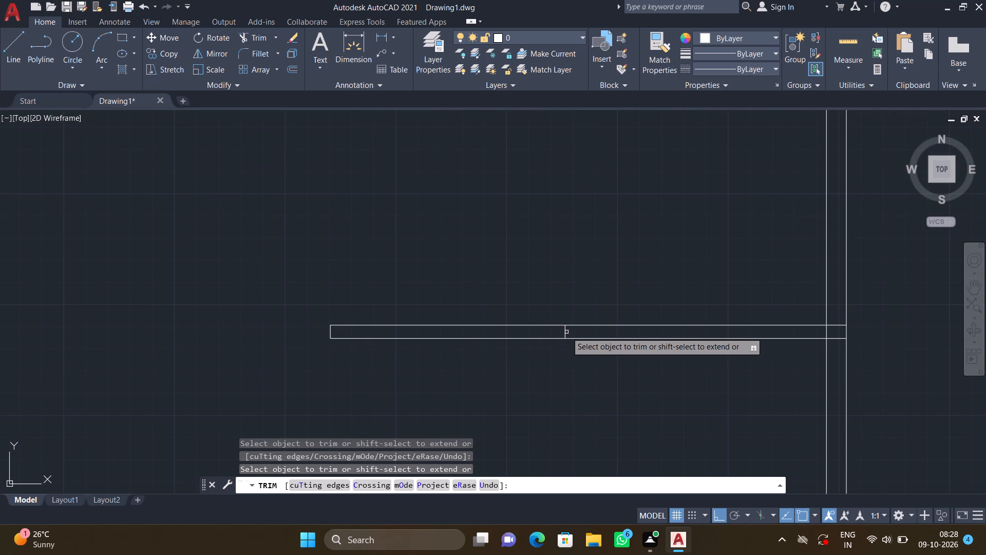
{"action": "left_click", "coordinate": [566, 332]}
{"action": "key", "text": "Return"}
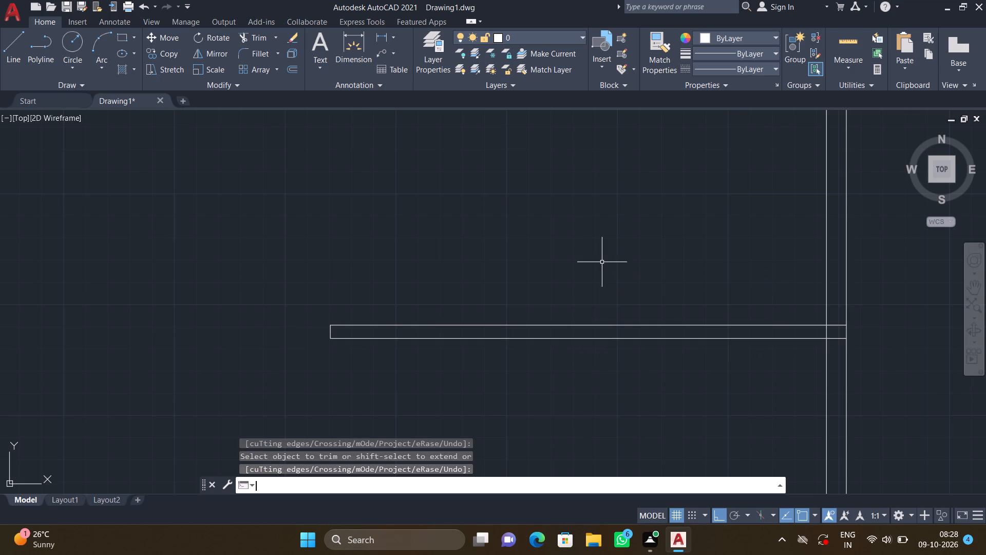
Offset the positive-X outer wall's inner line by 18'1" towards negative X to mark the large room's width.
{"action": "scroll", "coordinate": [613, 256], "scroll_direction": "down", "scroll_amount": 2}
{"action": "scroll", "coordinate": [654, 236], "scroll_direction": "down", "scroll_amount": 2}
{"action": "middle_click_drag", "start_coordinate": [650, 232], "coordinate": [597, 262]}
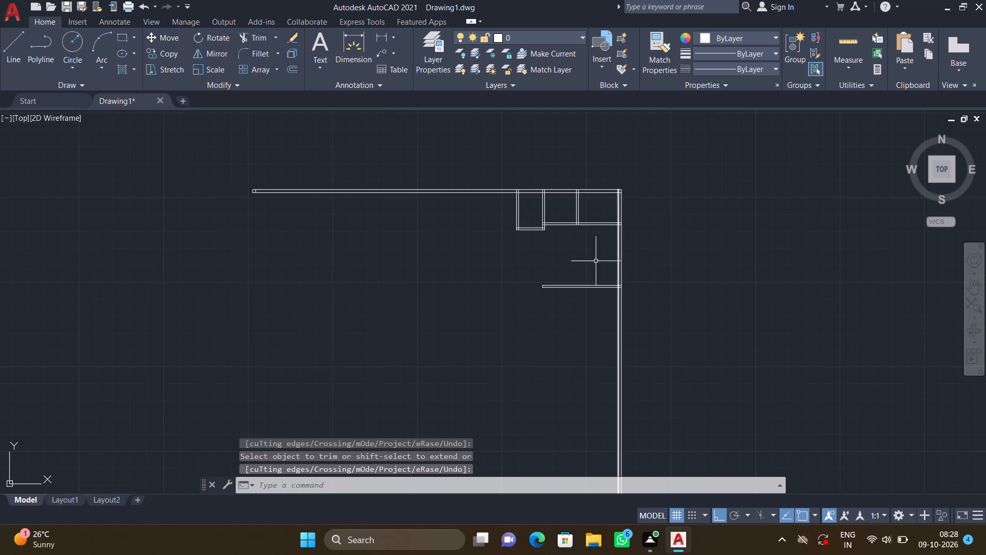
{"action": "scroll", "coordinate": [590, 262], "scroll_direction": "up", "scroll_amount": 3}
{"action": "key", "text": "o"}
{"action": "key", "text": "Return"}
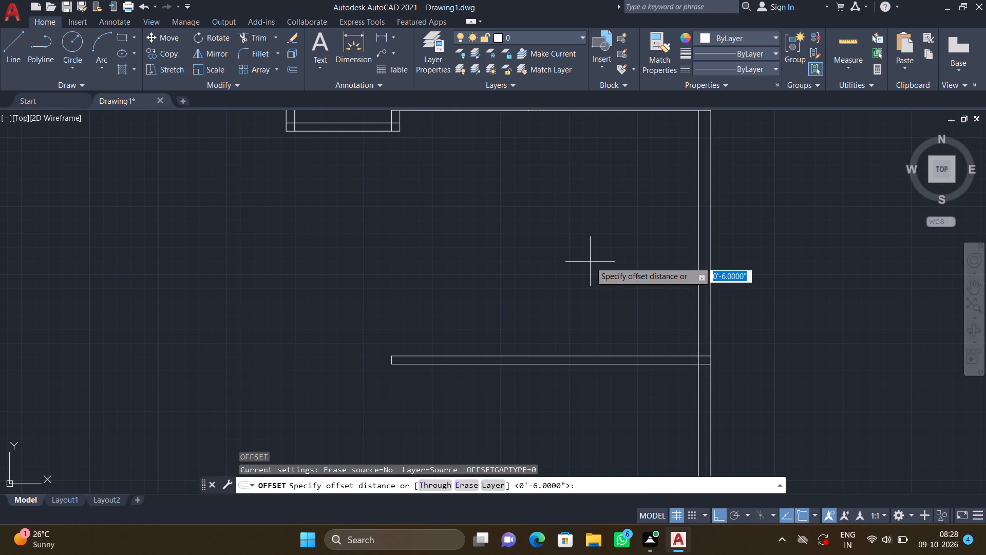
{"action": "type", "text": "18'"}
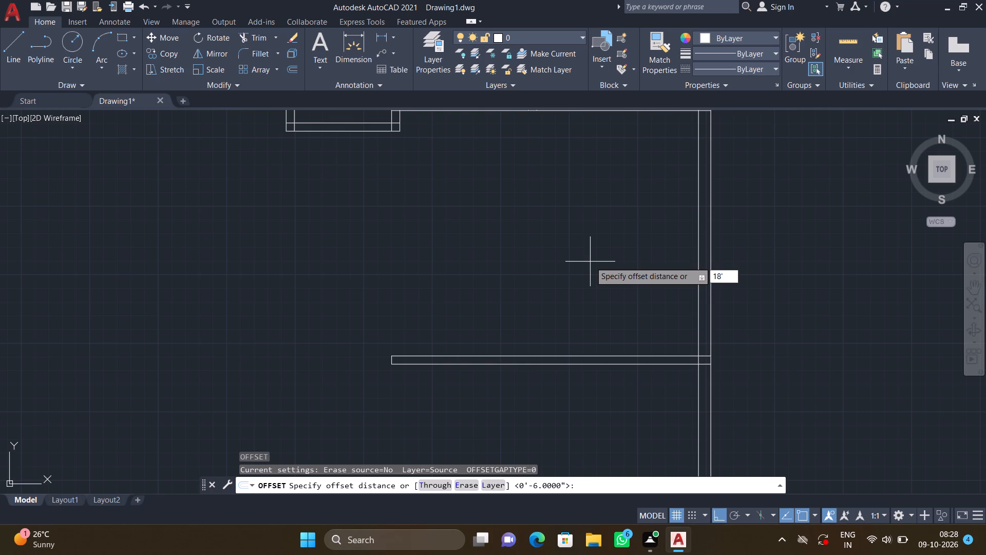
{"action": "type", "text": "1\""}
{"action": "key", "text": "Return"}
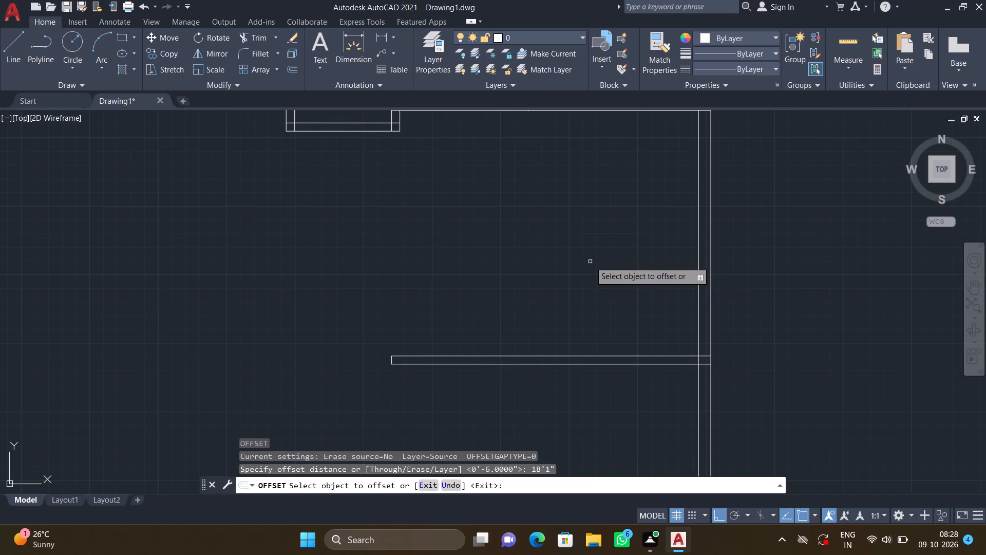
{"action": "left_click", "coordinate": [698, 270]}
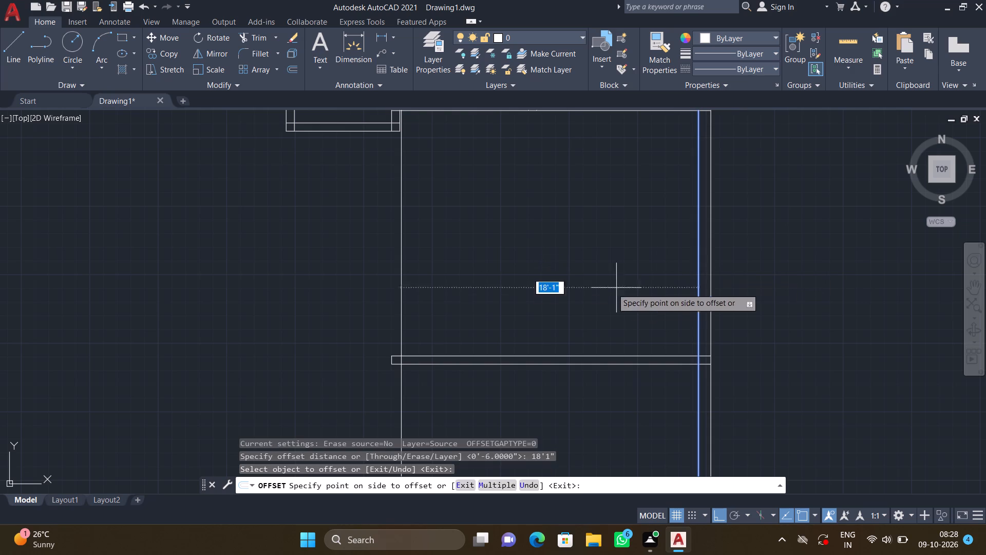
{"action": "left_click", "coordinate": [506, 312]}
{"action": "key", "text": "Return"}
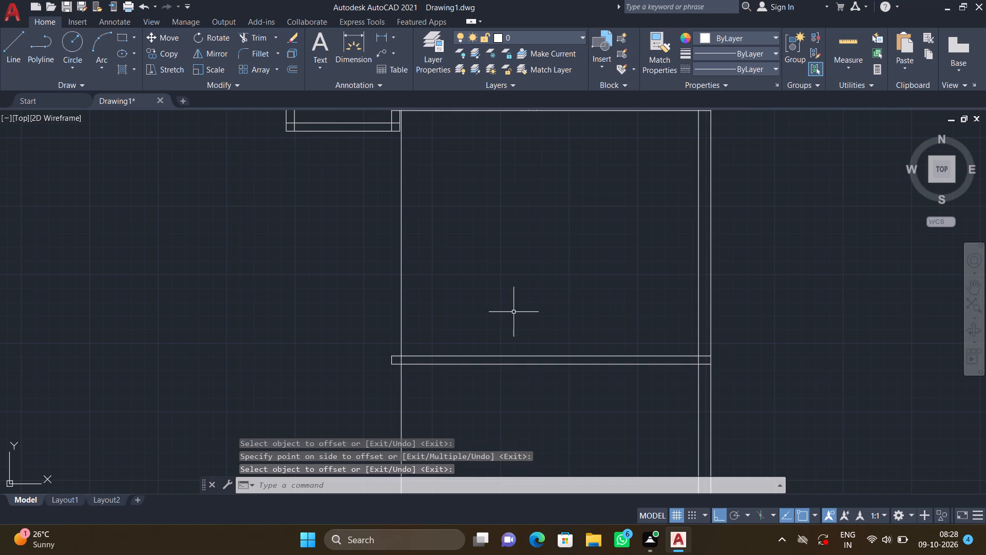
Trim the 18'1" width line above and inside the upper rooms' horizontal partition and below the large room's lower partition.
{"action": "scroll", "coordinate": [502, 289], "scroll_direction": "down", "scroll_amount": 2}
{"action": "middle_click_drag", "start_coordinate": [468, 221], "coordinate": [447, 287]}
{"action": "scroll", "coordinate": [439, 266], "scroll_direction": "up", "scroll_amount": 4}
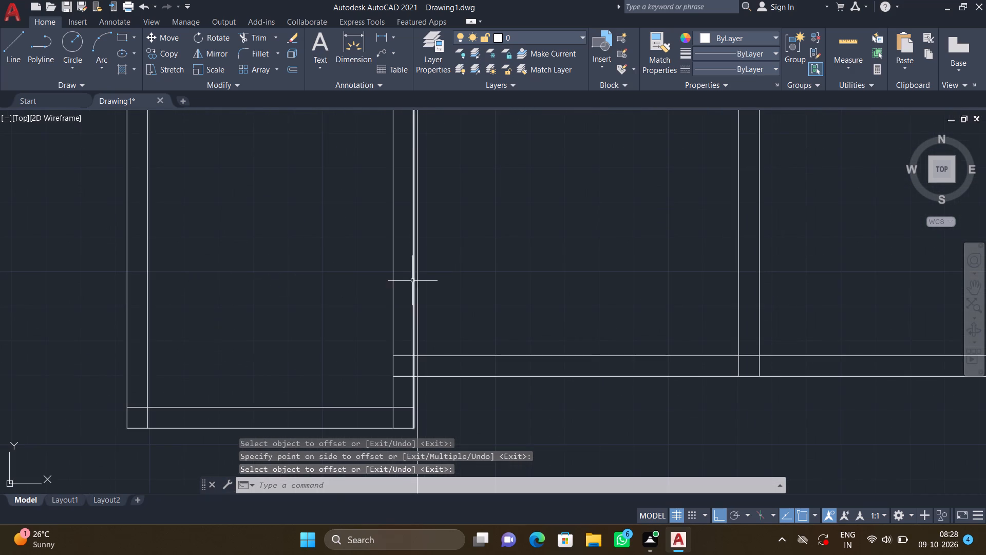
{"action": "scroll", "coordinate": [413, 281], "scroll_direction": "up", "scroll_amount": 1}
{"action": "type", "text": "TR"}
{"action": "key", "text": "Return"}
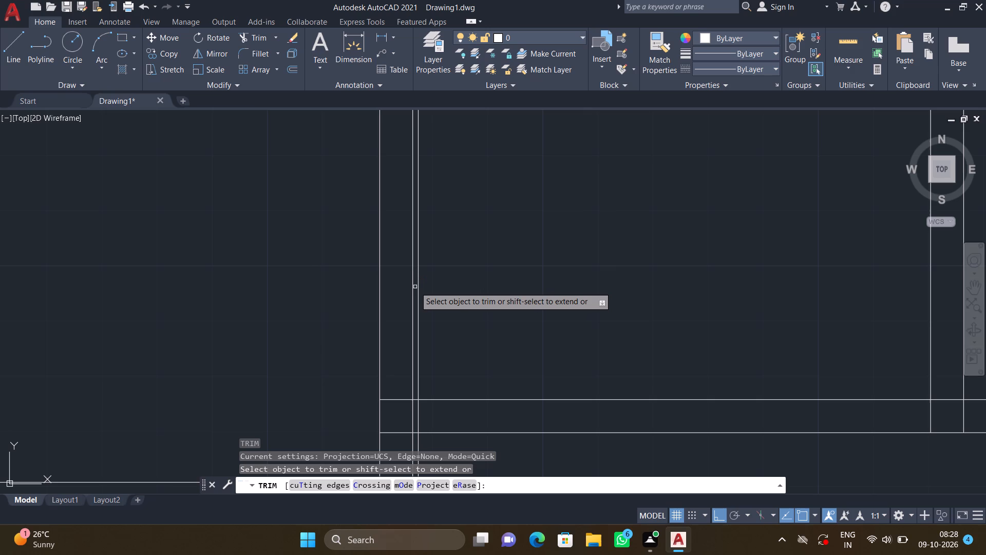
{"action": "left_click", "coordinate": [419, 288]}
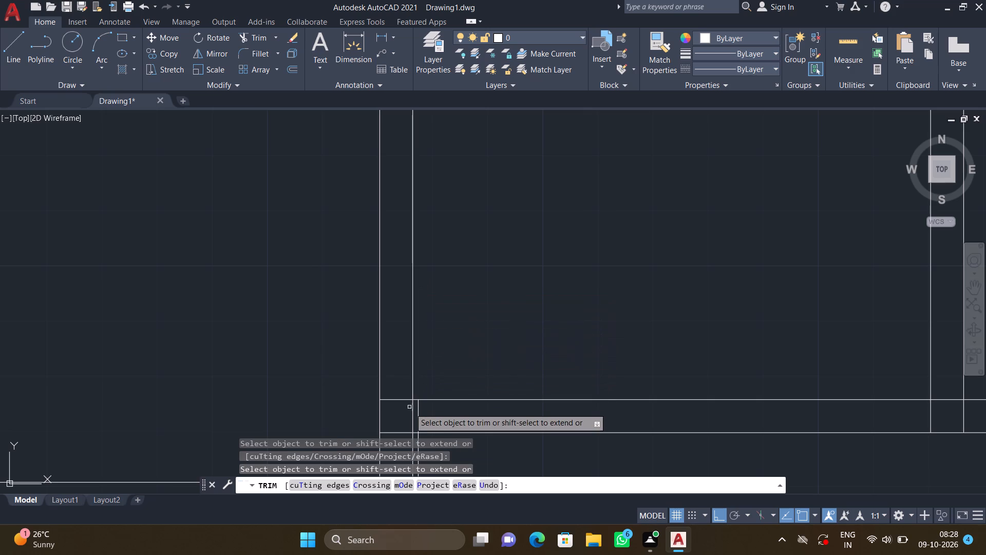
{"action": "left_click", "coordinate": [417, 414]}
{"action": "scroll", "coordinate": [485, 320], "scroll_direction": "down", "scroll_amount": 4}
{"action": "middle_click_drag", "start_coordinate": [488, 382], "coordinate": [480, 365]}
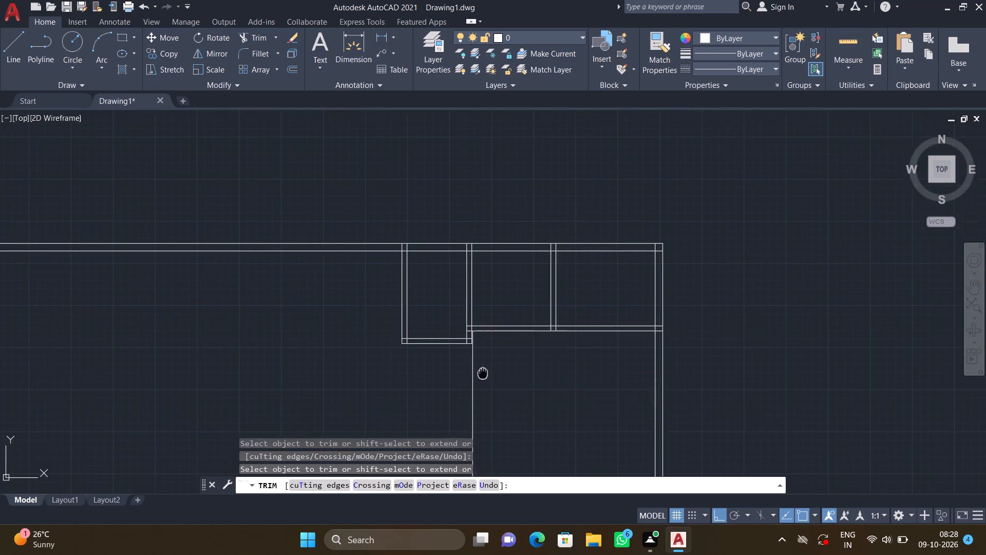
{"action": "middle_click_drag", "start_coordinate": [480, 365], "coordinate": [456, 263]}
{"action": "middle_click_drag", "start_coordinate": [447, 387], "coordinate": [432, 317]}
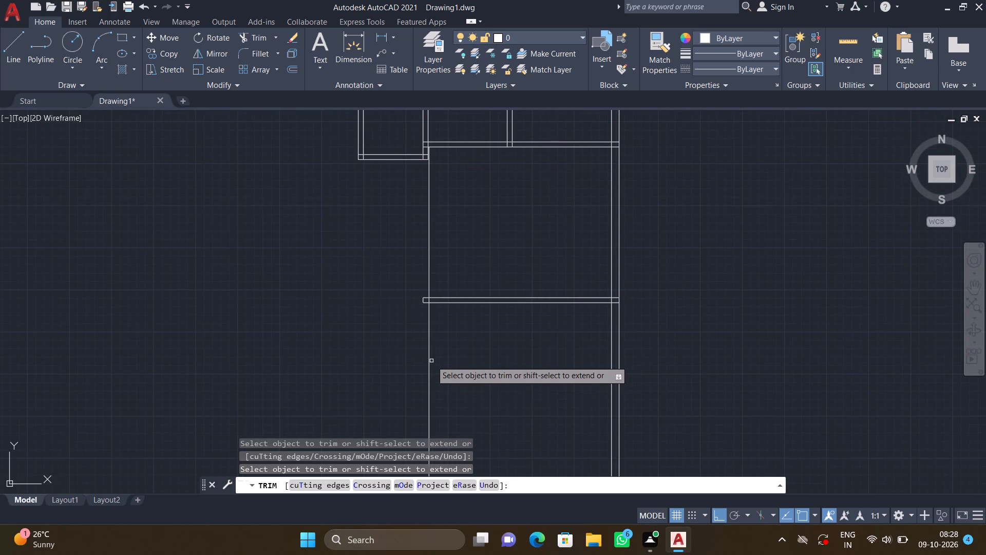
{"action": "left_click", "coordinate": [430, 357]}
{"action": "key", "text": "Return"}
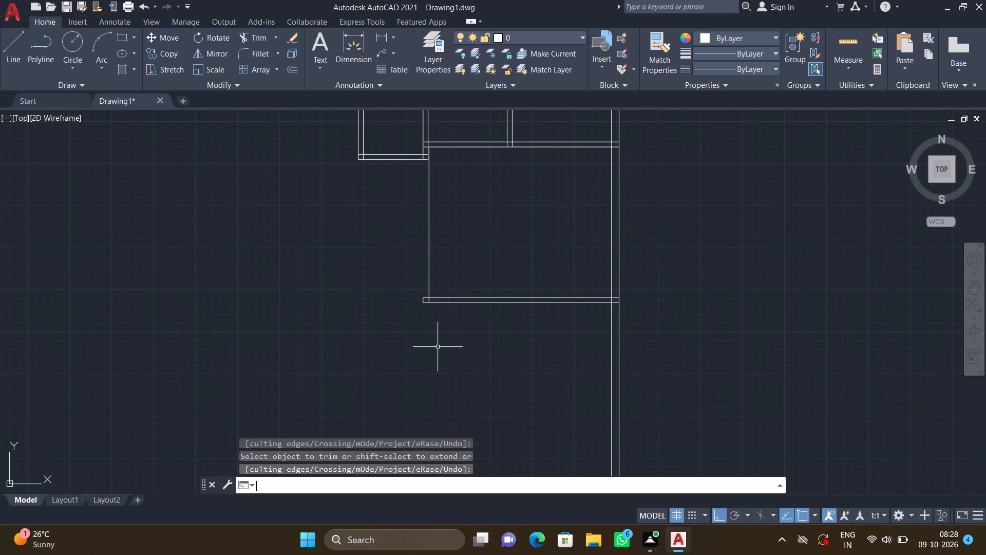
Offset the large room's 18'1" width line by 6" towards negative X to form the vertical partition's second face.
{"action": "key", "text": "o"}
{"action": "key", "text": "Return"}
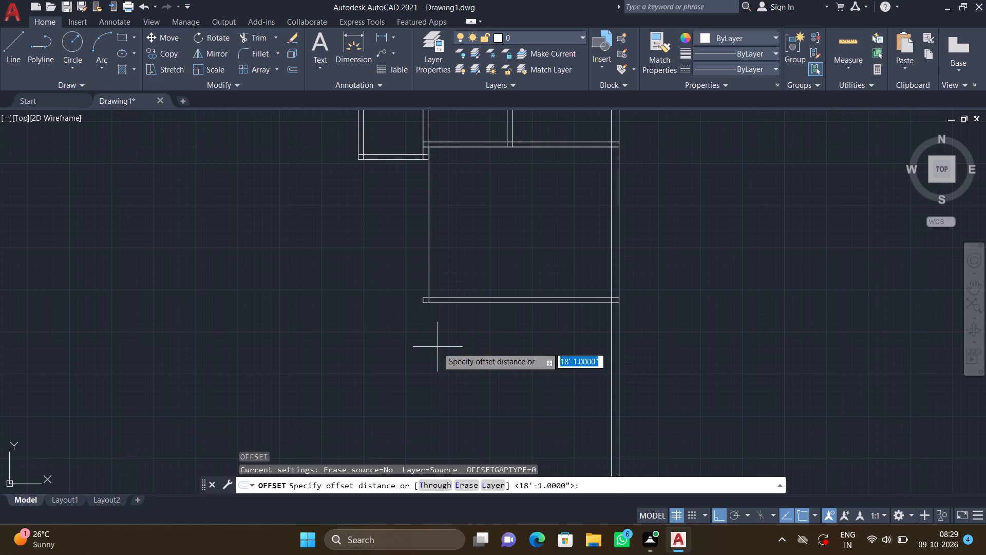
{"action": "key", "text": "6"}
{"action": "key", "text": "shift+quotedbl"}
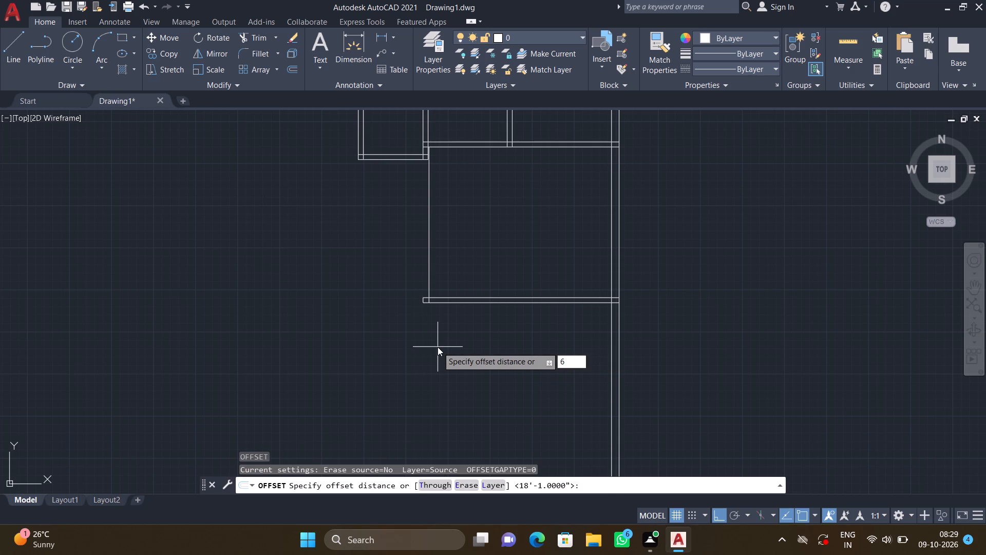
{"action": "key", "text": "Return"}
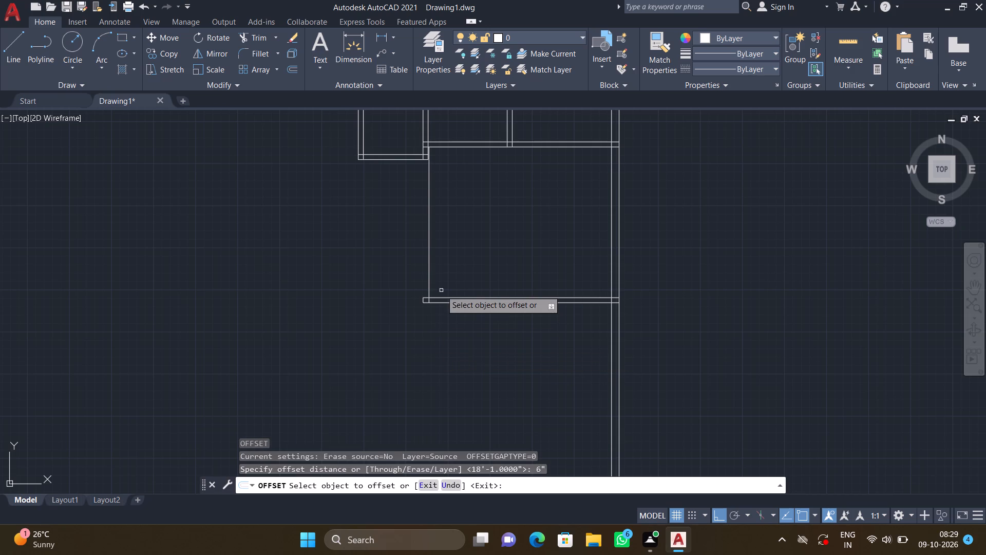
{"action": "double_click", "coordinate": [428, 252]}
{"action": "left_click", "coordinate": [388, 250]}
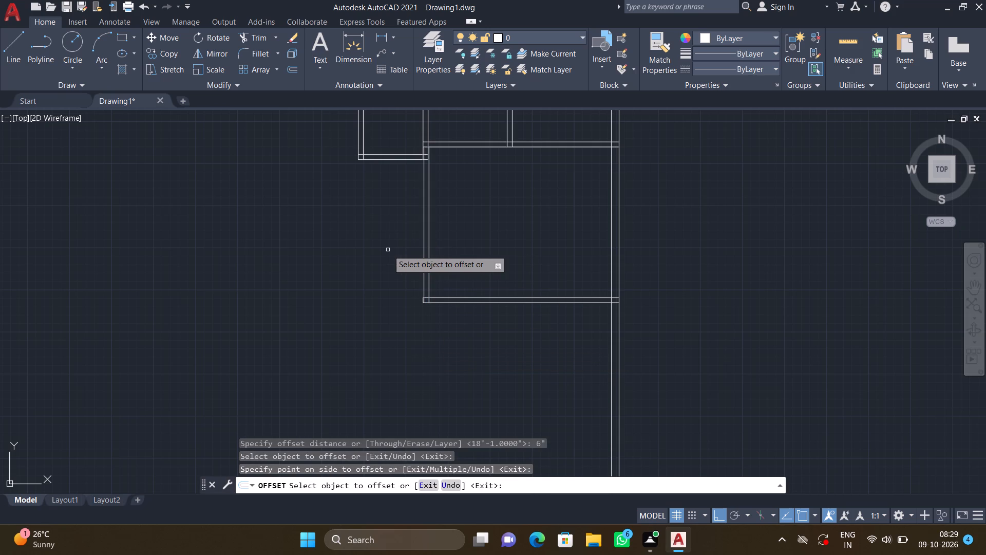
{"action": "key", "text": "Return"}
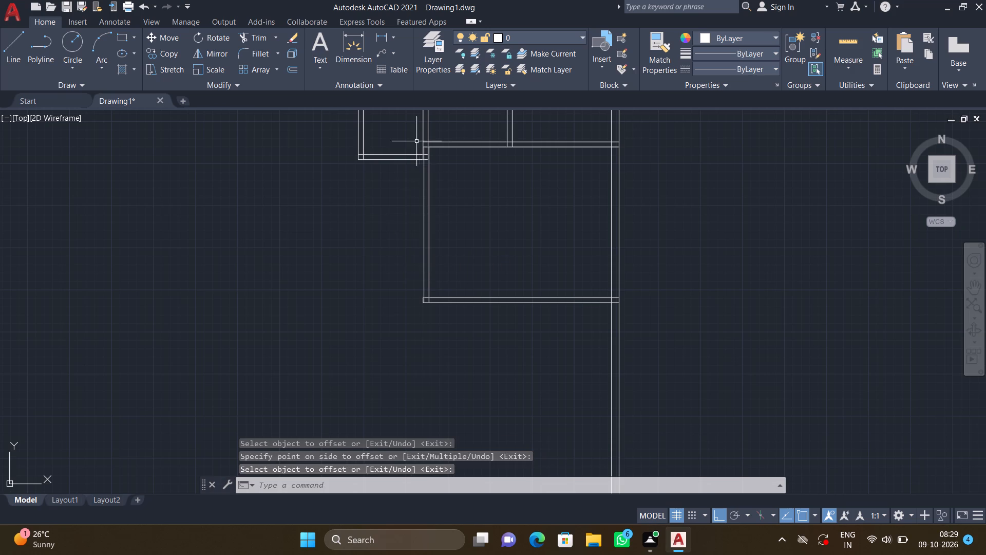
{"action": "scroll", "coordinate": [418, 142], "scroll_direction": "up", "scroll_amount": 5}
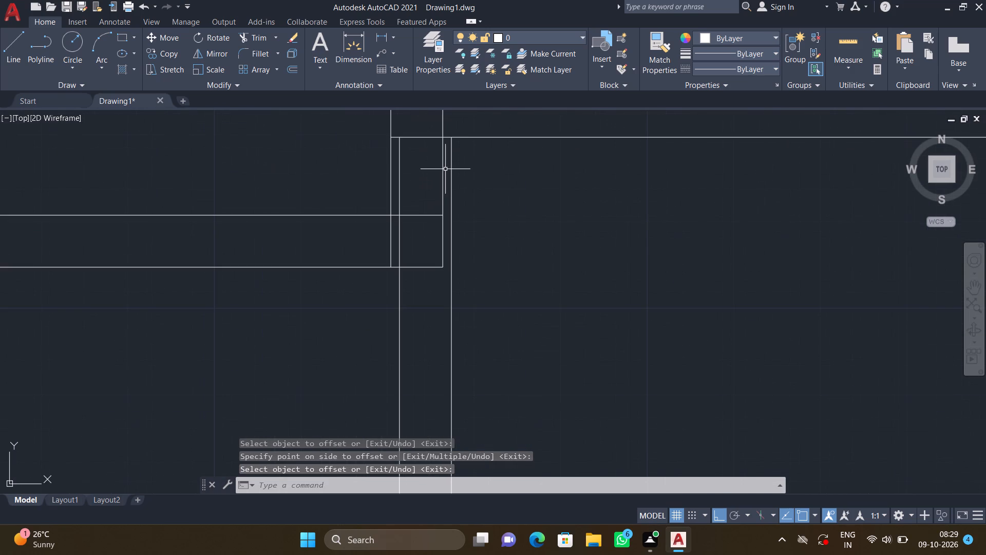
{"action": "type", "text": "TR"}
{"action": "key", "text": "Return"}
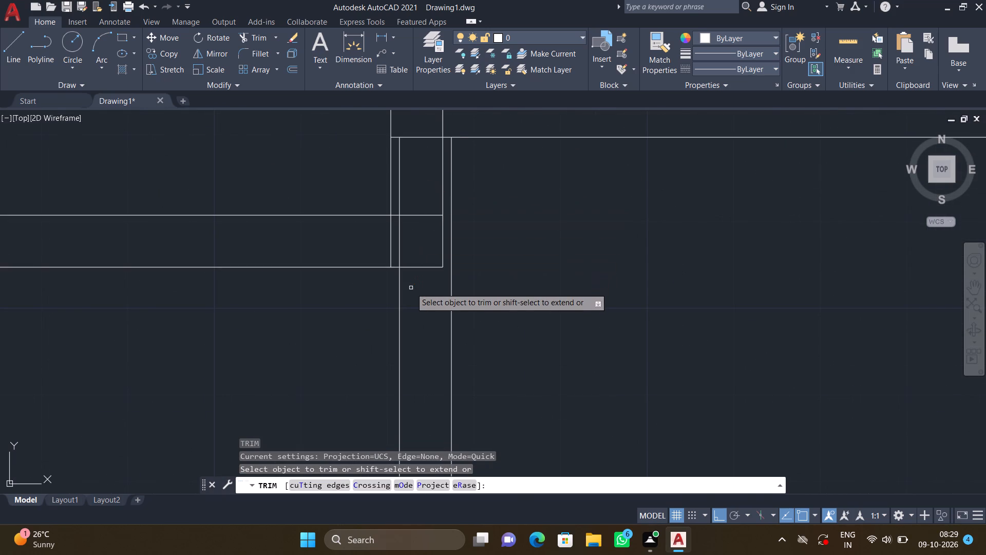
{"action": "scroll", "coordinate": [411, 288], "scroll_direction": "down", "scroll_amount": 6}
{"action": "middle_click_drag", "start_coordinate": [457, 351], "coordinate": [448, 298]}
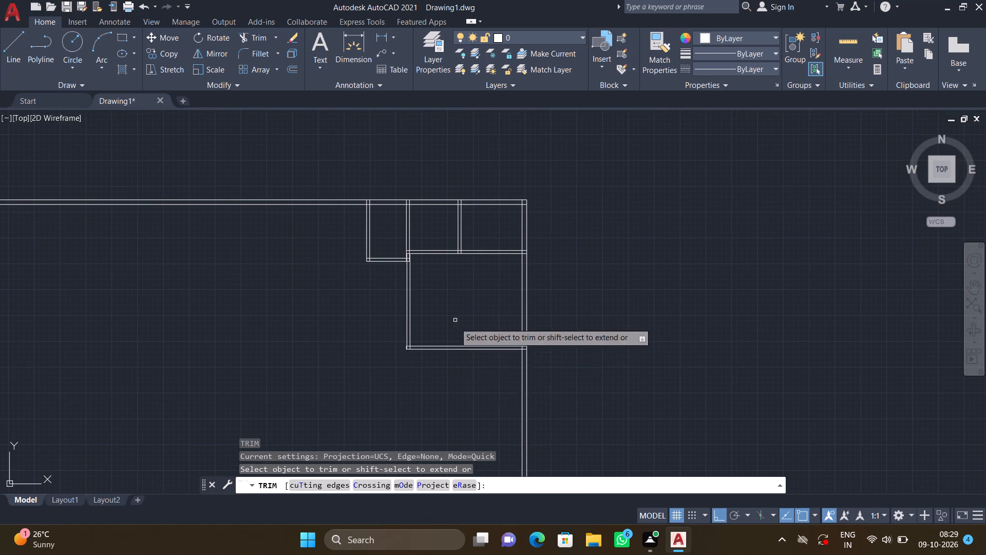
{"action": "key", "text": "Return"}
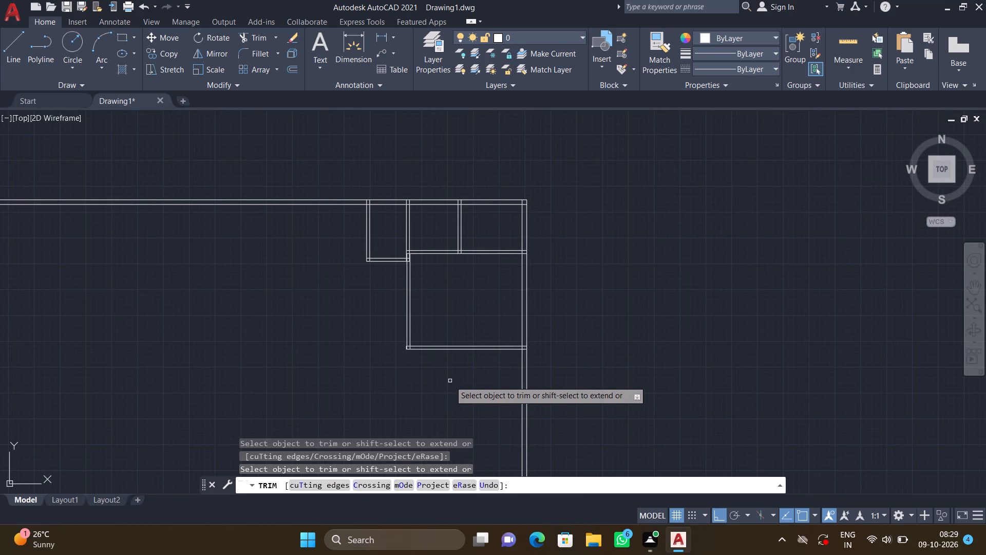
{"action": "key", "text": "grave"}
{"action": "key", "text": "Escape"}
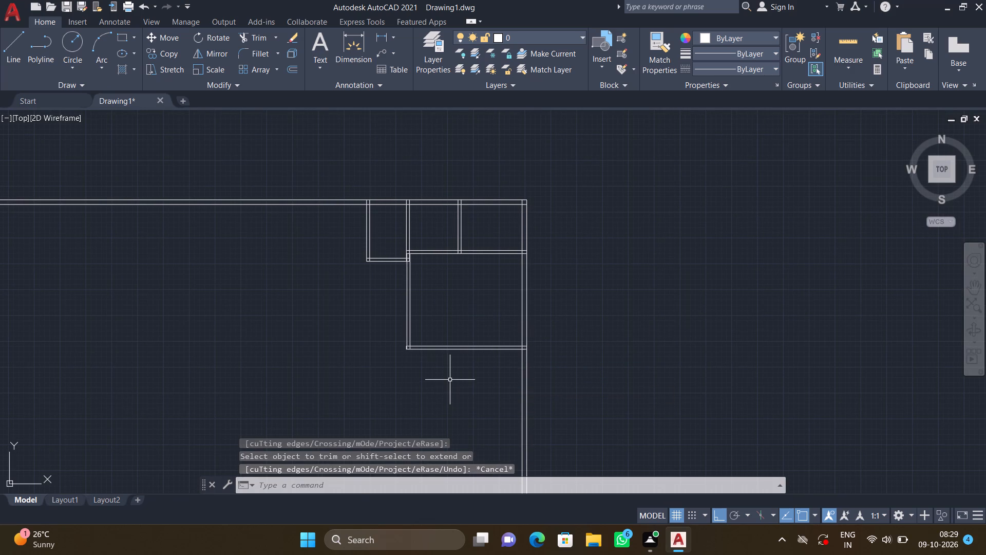
Offset the bottom line of the large room's lower partition by 6'1" towards negative Y to mark the next room's depth.
{"action": "middle_click_drag", "start_coordinate": [474, 390], "coordinate": [473, 334]}
{"action": "key", "text": "o"}
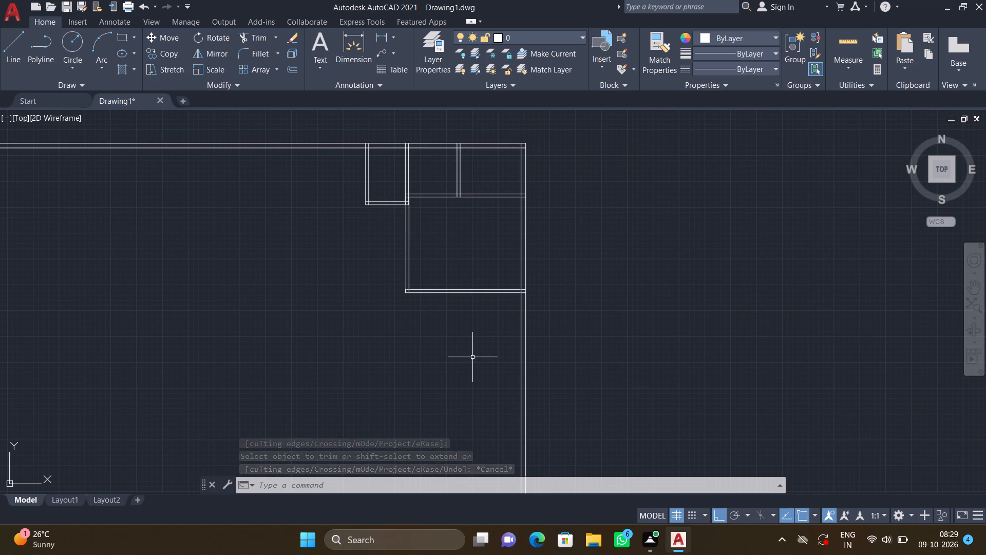
{"action": "key", "text": "Return"}
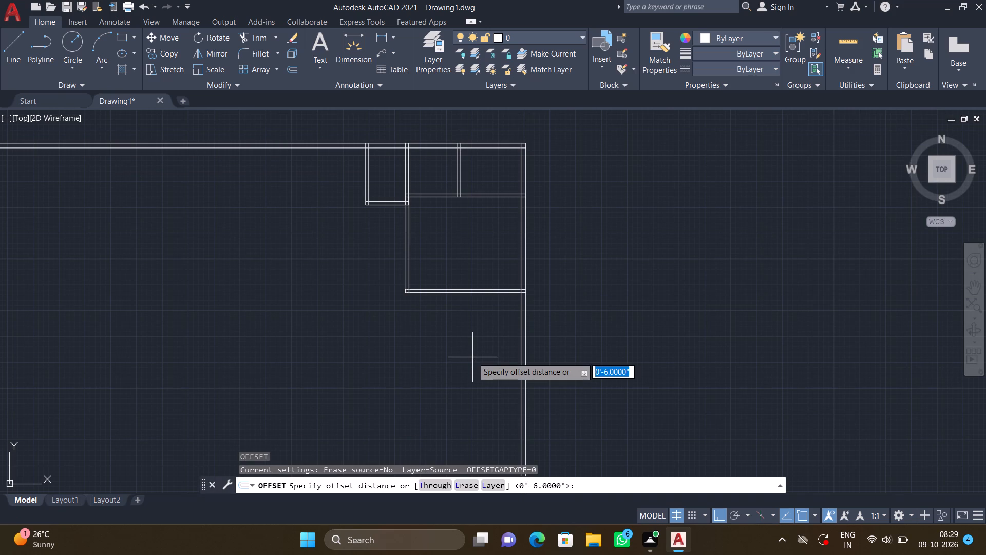
{"action": "type", "text": "6'"}
{"action": "type", "text": "1\""}
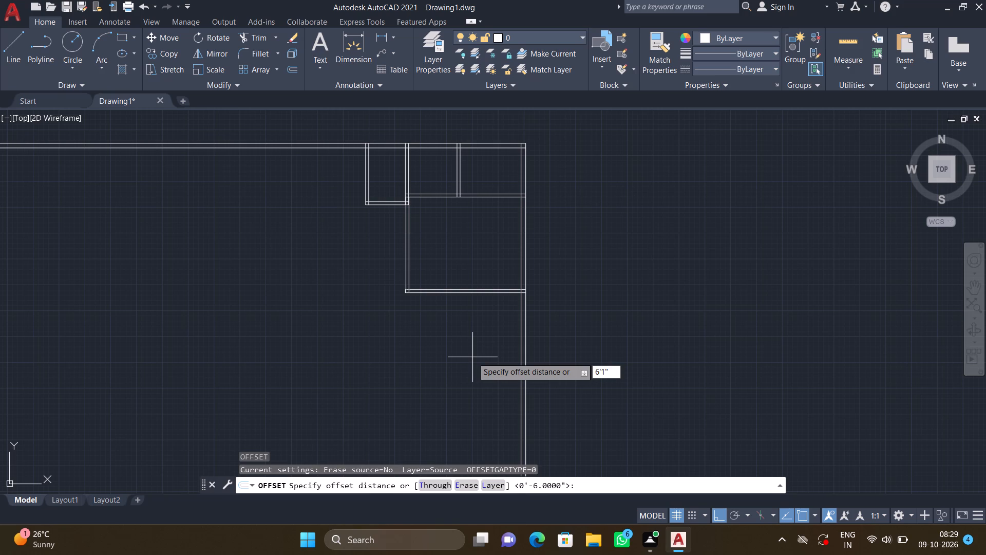
{"action": "key", "text": "Return"}
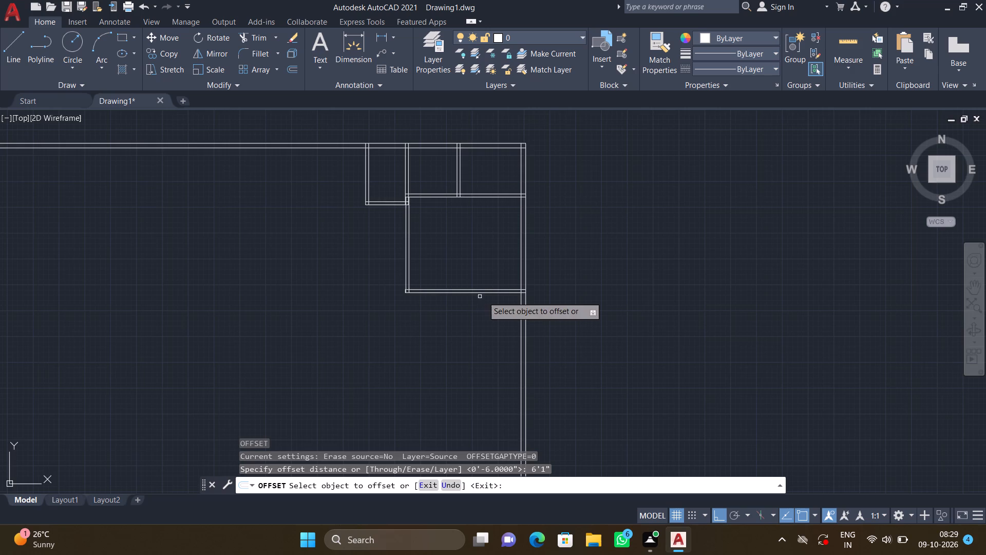
{"action": "scroll", "coordinate": [486, 298], "scroll_direction": "up", "scroll_amount": 2}
{"action": "left_click", "coordinate": [489, 282]}
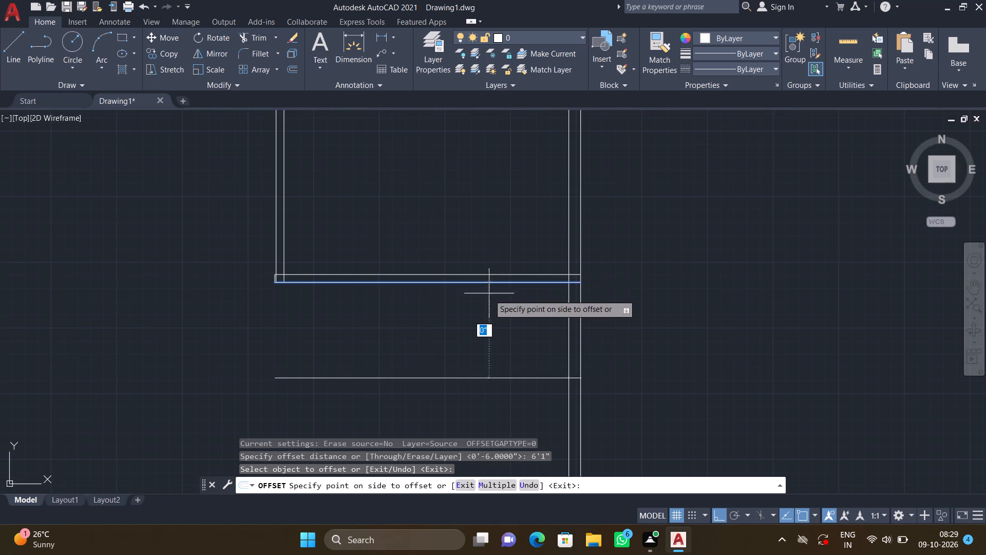
{"action": "left_click", "coordinate": [482, 364]}
{"action": "key", "text": "Return"}
Offset the 6'1" depth line by 6" towards negative Y to form a horizontal partition.
{"action": "key", "text": "o"}
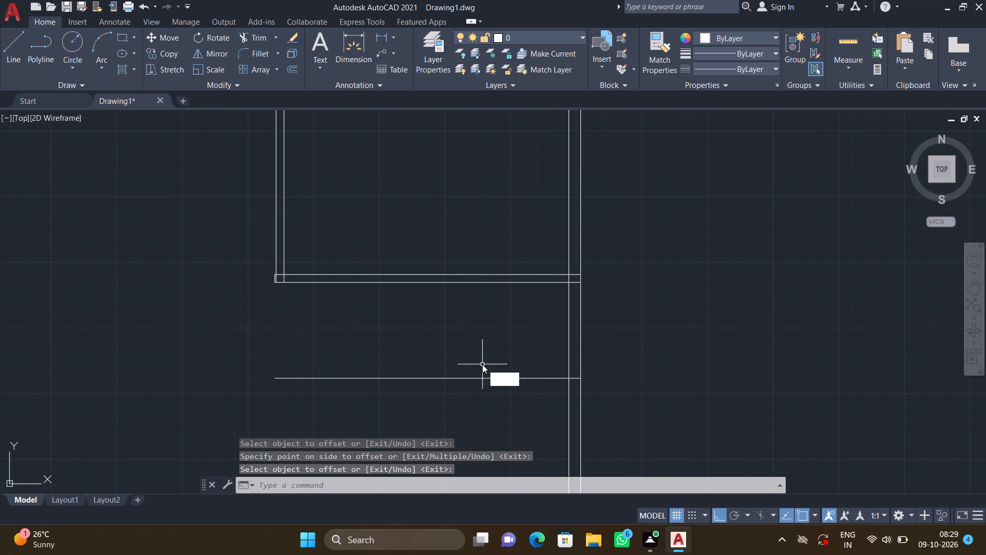
{"action": "key", "text": "Return"}
{"action": "type", "text": "6\""}
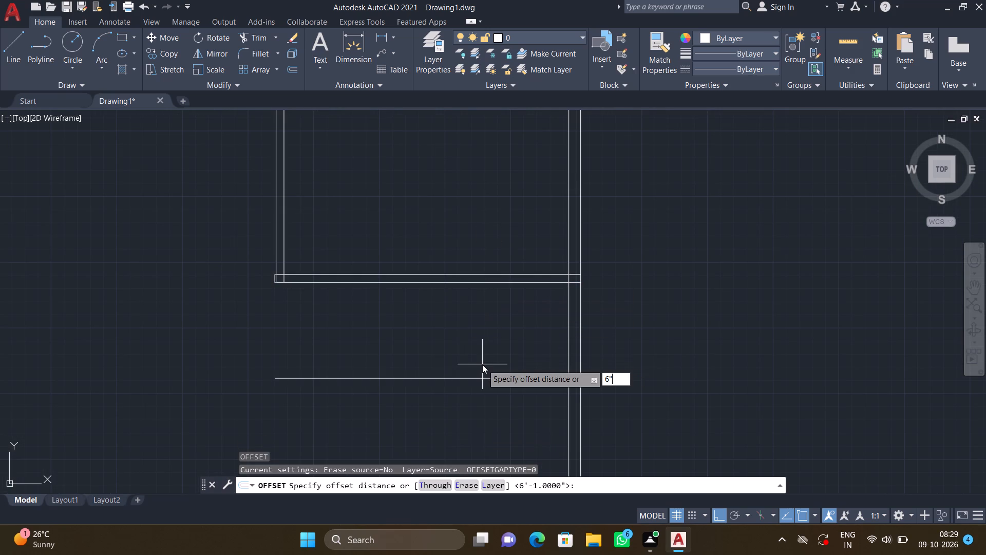
{"action": "key", "text": "Return"}
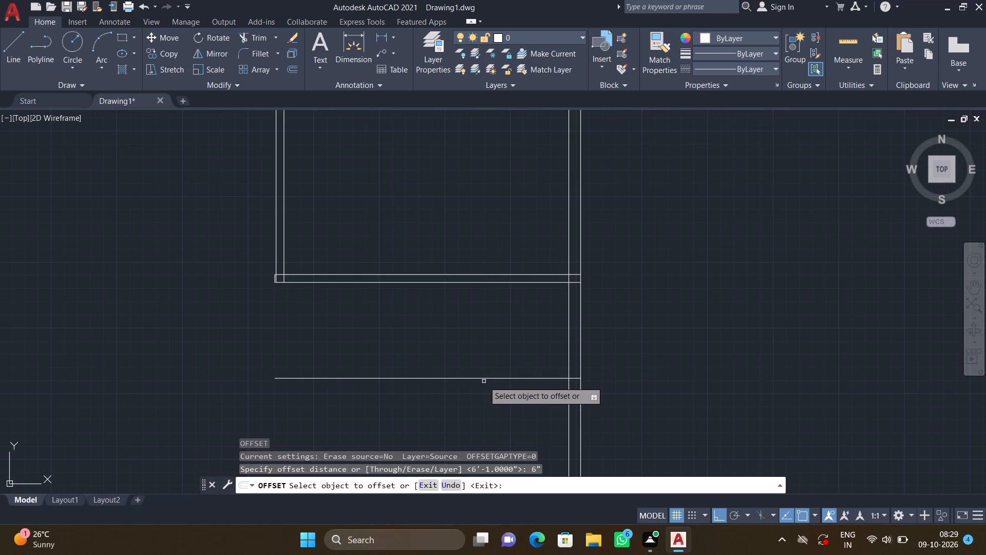
{"action": "double_click", "coordinate": [486, 377]}
{"action": "left_click", "coordinate": [489, 394]}
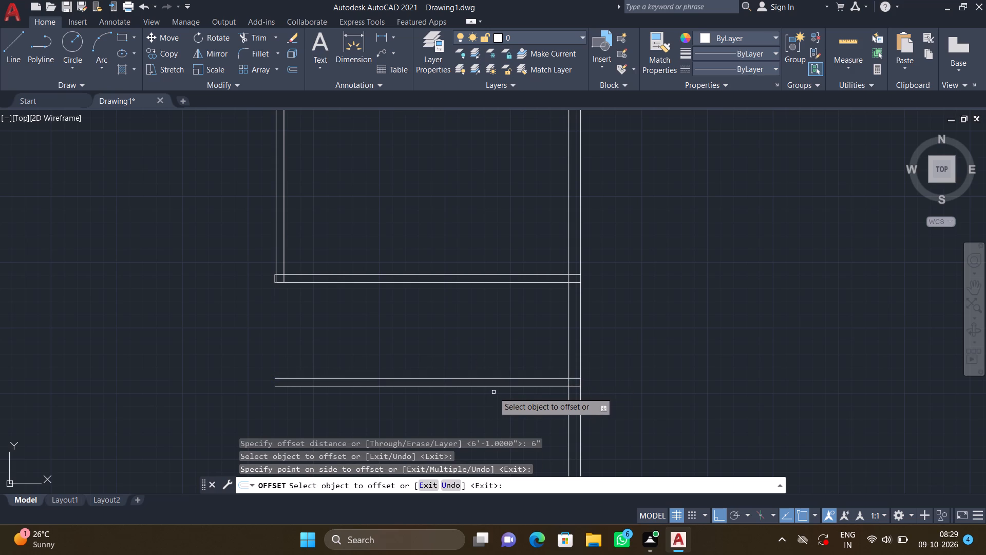
{"action": "key", "text": "Return"}
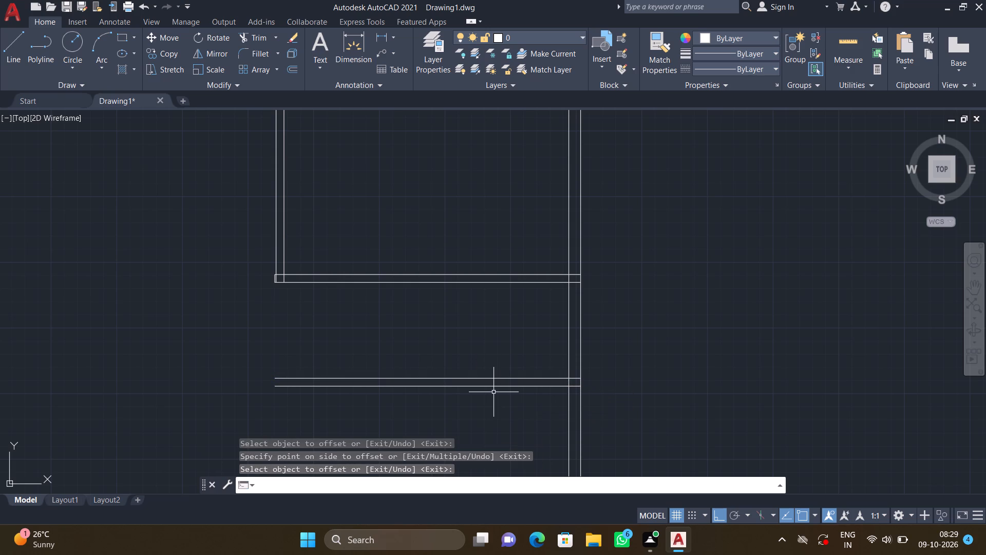
Offset the positive-X outer wall's inner line by 8'10" towards negative X to mark a room width below the large room.
{"action": "type", "text": "OI"}
{"action": "key", "text": "BackSpace"}
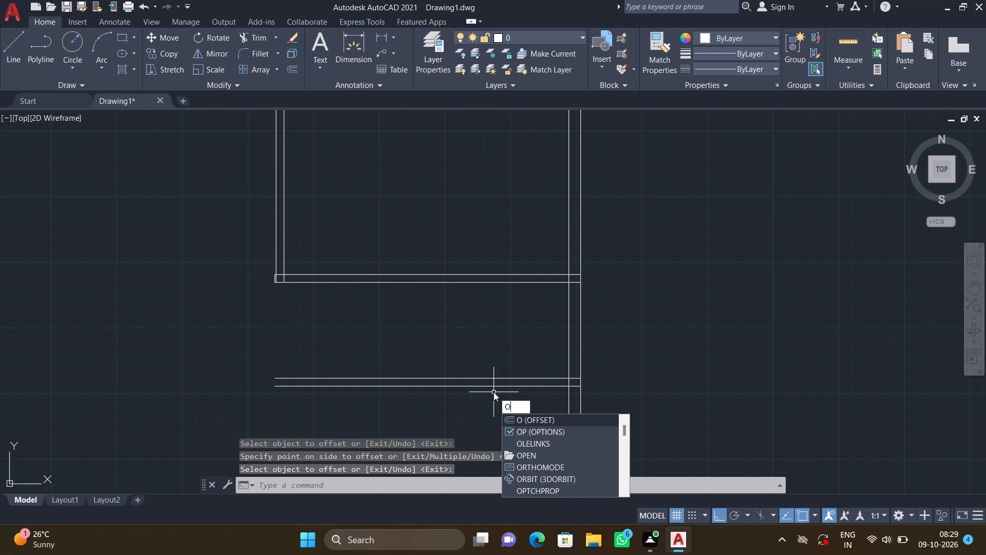
{"action": "key", "text": "Return"}
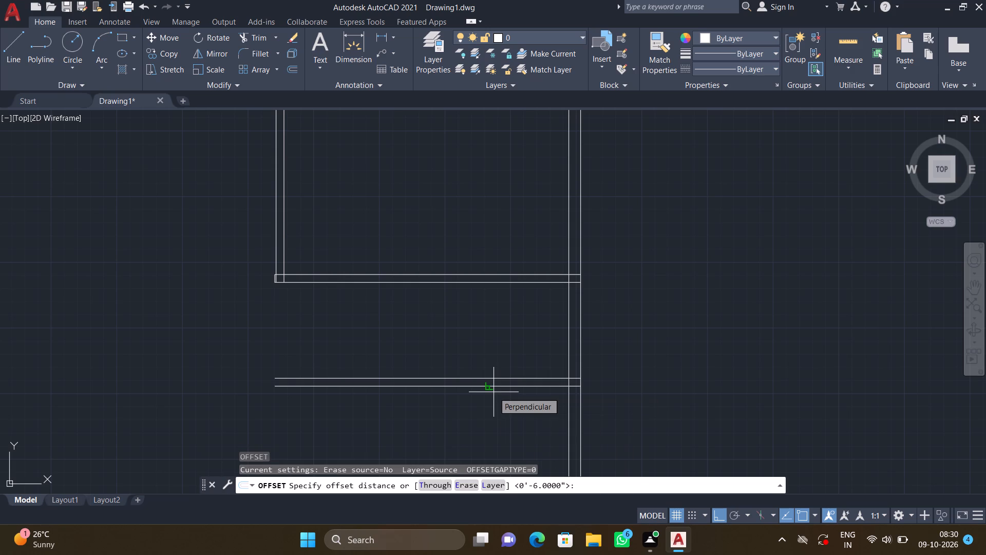
{"action": "type", "text": "8'"}
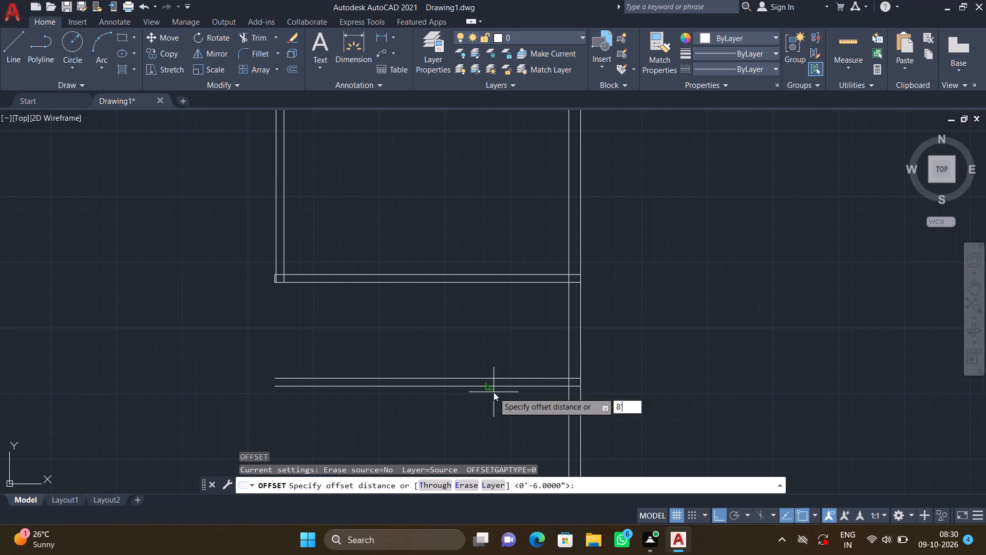
{"action": "type", "text": "10"}
{"action": "key", "text": "shift+quotedbl"}
{"action": "key", "text": "Return"}
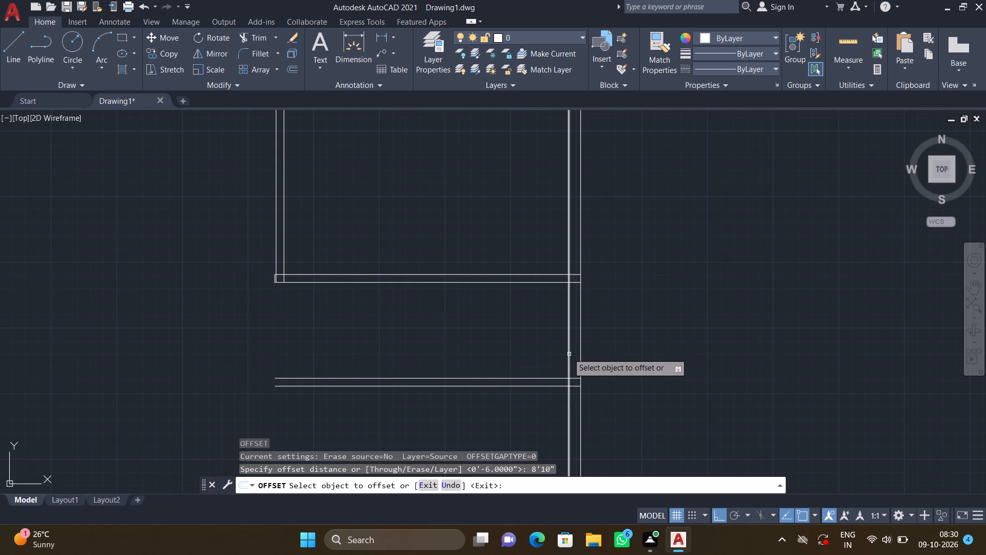
{"action": "left_click", "coordinate": [570, 347]}
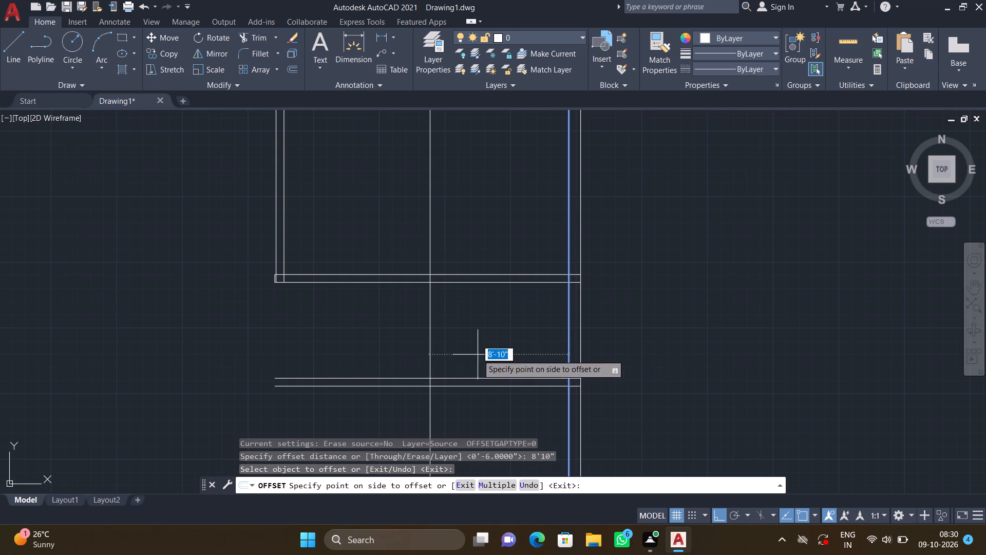
{"action": "left_click", "coordinate": [478, 355]}
{"action": "key", "text": "Return"}
Trim the 8'10" width line across the large room, the upper room, the top outer wall and the upper rooms' horizontal partition.
{"action": "type", "text": "TR"}
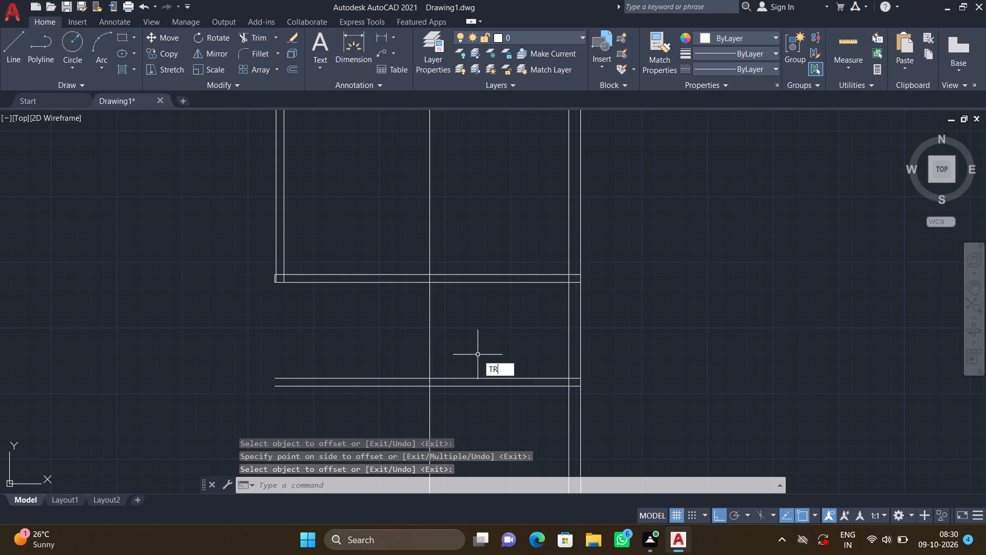
{"action": "key", "text": "Return"}
{"action": "scroll", "coordinate": [493, 324], "scroll_direction": "down", "scroll_amount": 3}
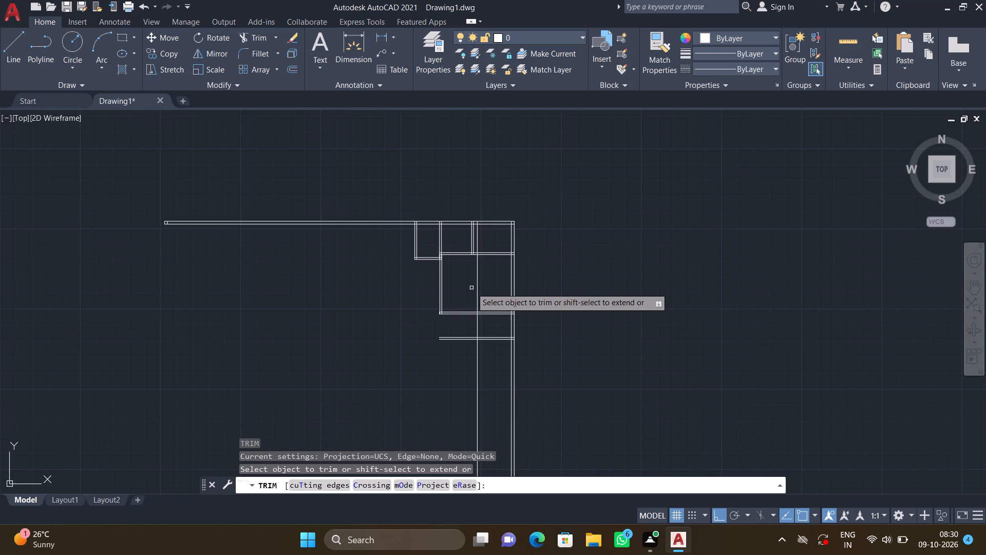
{"action": "double_click", "coordinate": [479, 296]}
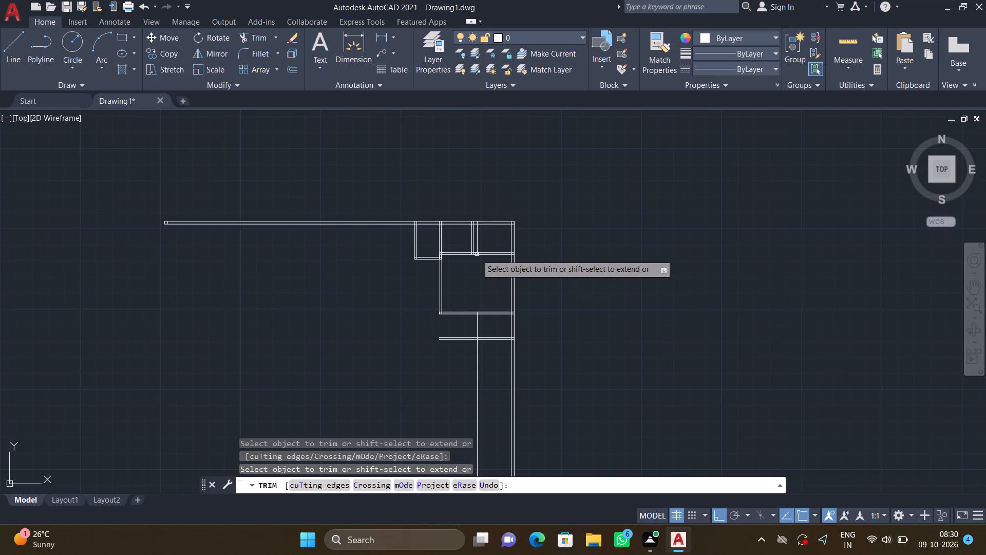
{"action": "scroll", "coordinate": [474, 235], "scroll_direction": "up", "scroll_amount": 2}
{"action": "left_click", "coordinate": [478, 242]}
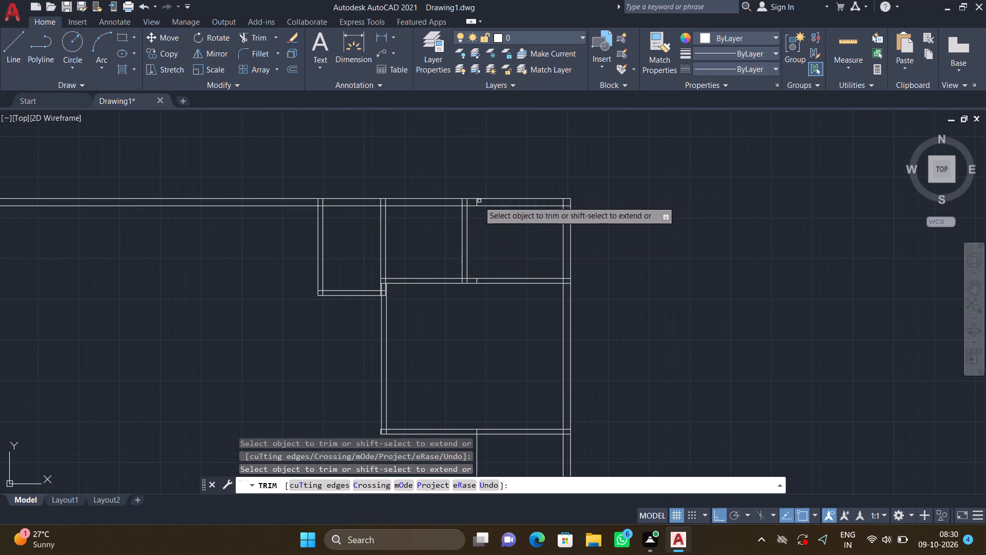
{"action": "scroll", "coordinate": [471, 205], "scroll_direction": "up", "scroll_amount": 1}
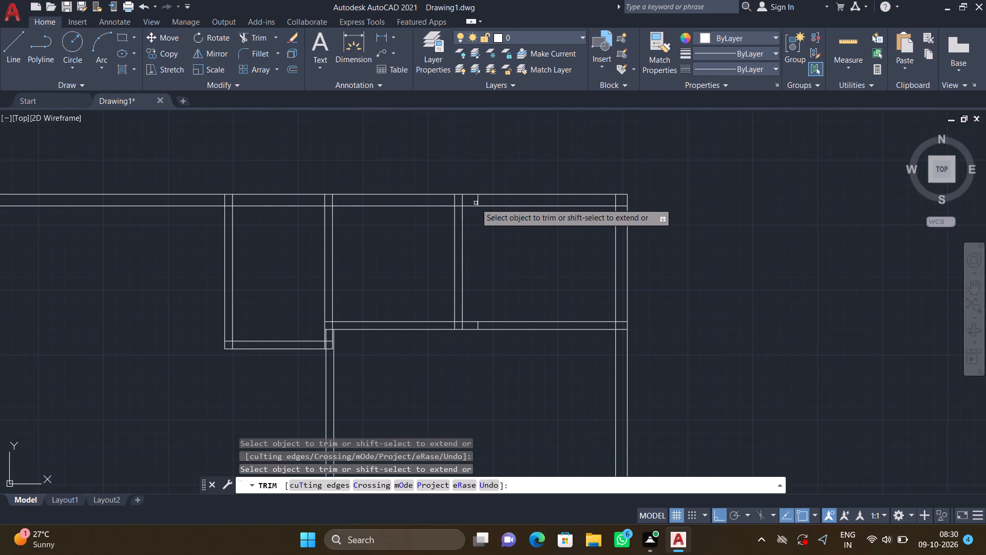
{"action": "left_click", "coordinate": [478, 199]}
{"action": "double_click", "coordinate": [480, 326]}
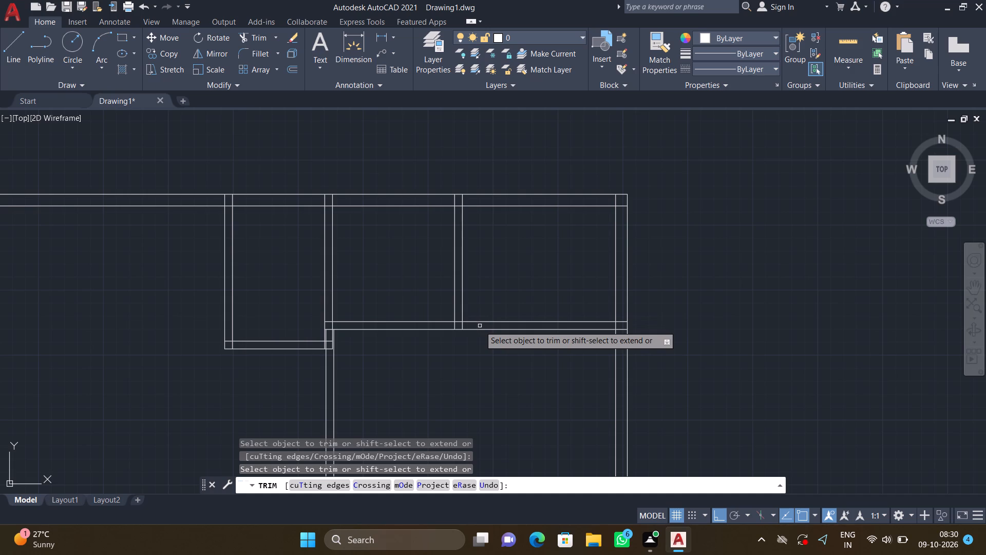
{"action": "scroll", "coordinate": [503, 278], "scroll_direction": "down", "scroll_amount": 3}
{"action": "middle_click_drag", "start_coordinate": [580, 329], "coordinate": [561, 254]}
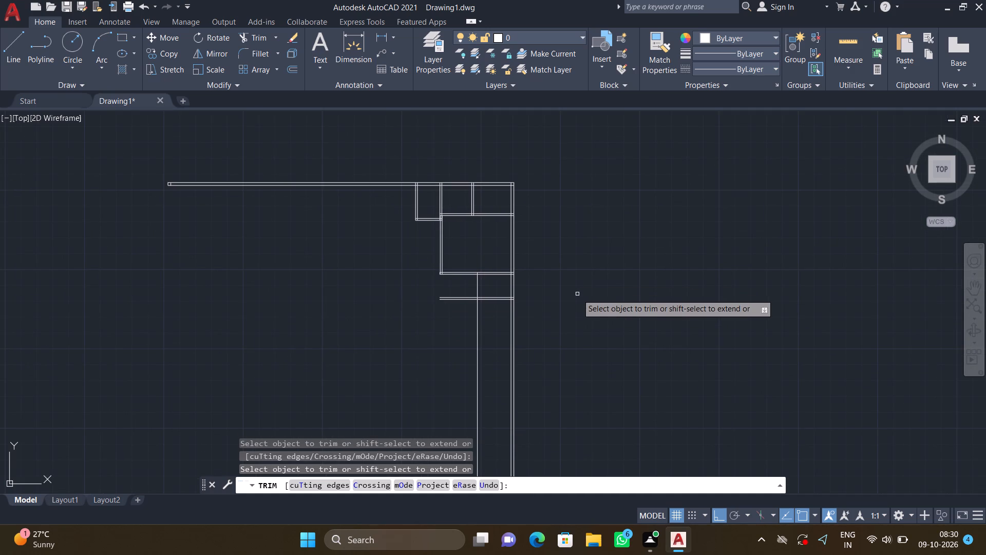
{"action": "key", "text": "Return"}
Offset the 8'10" width line by 6" towards negative X to form a vertical partition below the large room.
{"action": "key", "text": "o"}
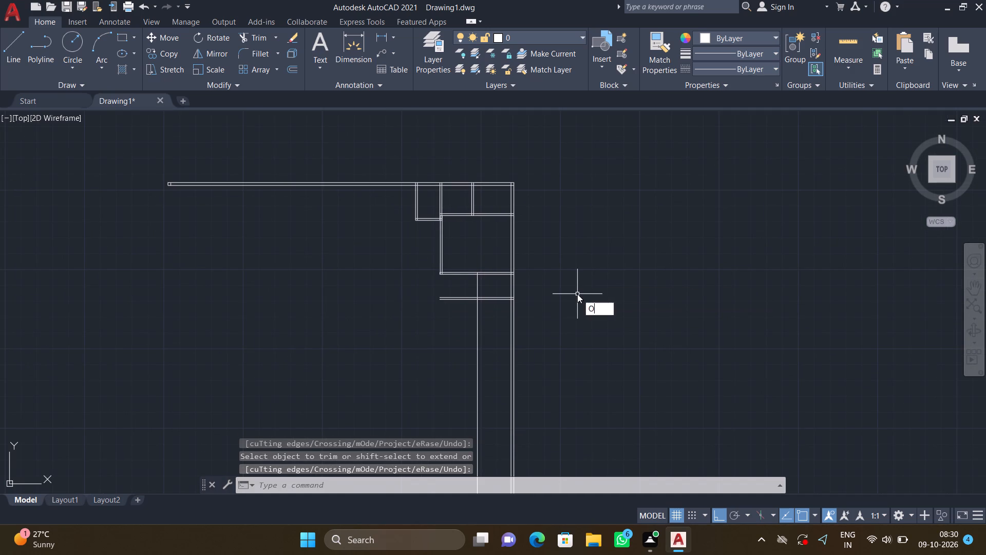
{"action": "key", "text": "Return"}
{"action": "type", "text": "6\""}
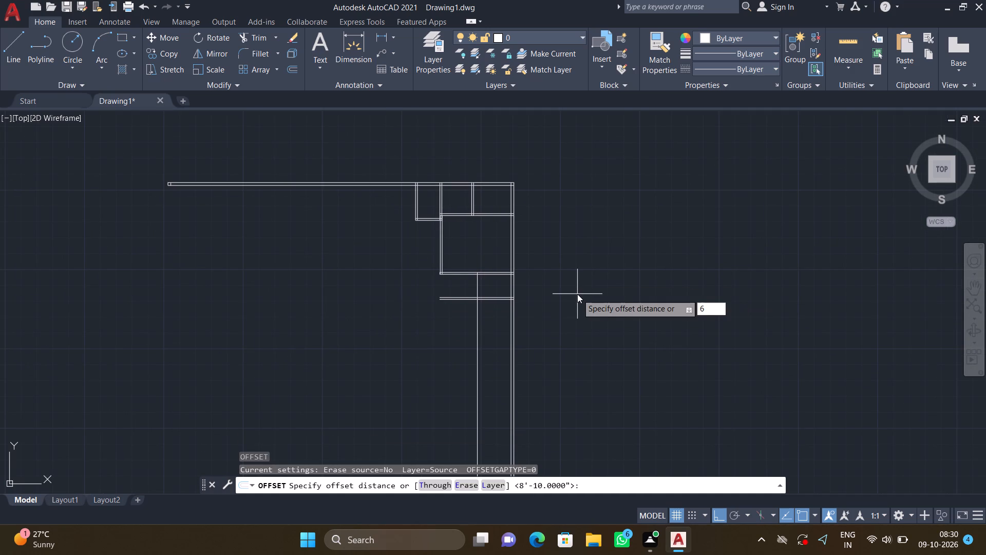
{"action": "key", "text": "Return"}
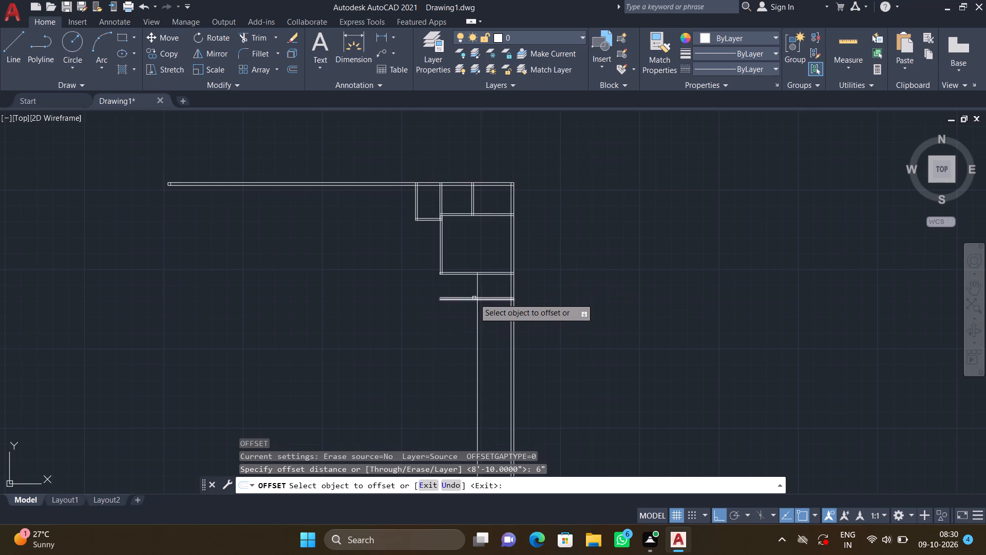
{"action": "scroll", "coordinate": [475, 295], "scroll_direction": "up", "scroll_amount": 3}
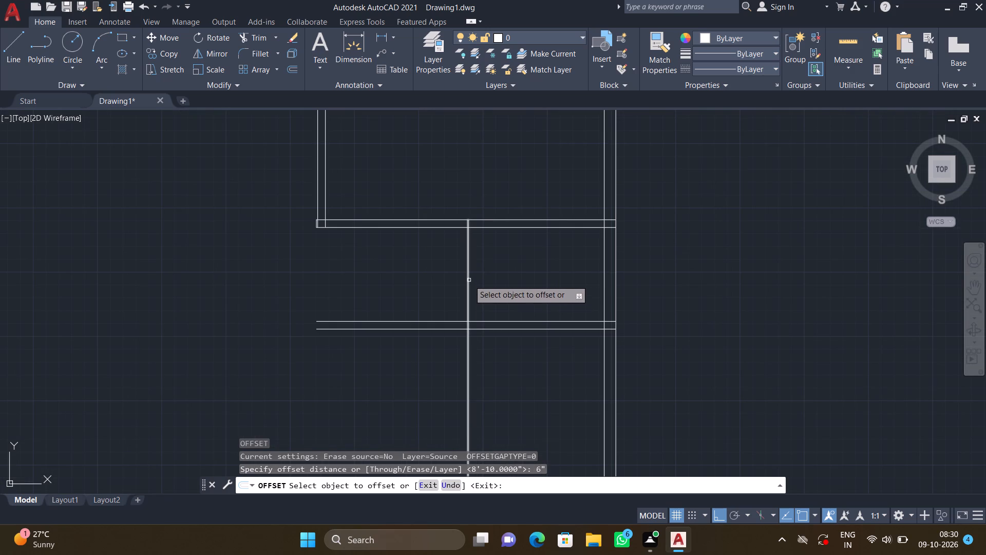
{"action": "left_click", "coordinate": [469, 280]}
{"action": "left_click", "coordinate": [410, 282]}
{"action": "key", "text": "Return"}
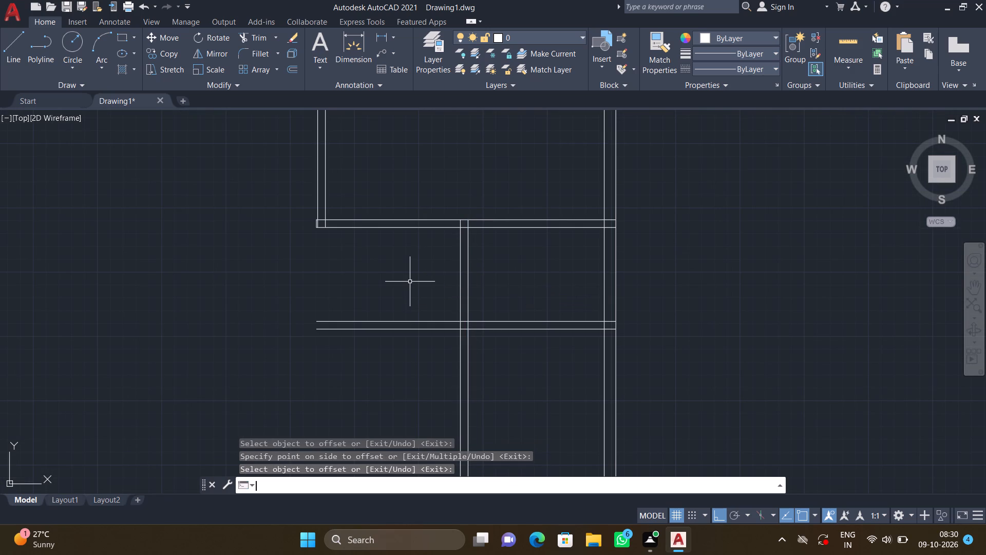
Trim both lines of the new vertical partition where they extend below the lower horizontal partition.
{"action": "type", "text": "TR"}
{"action": "key", "text": "Return"}
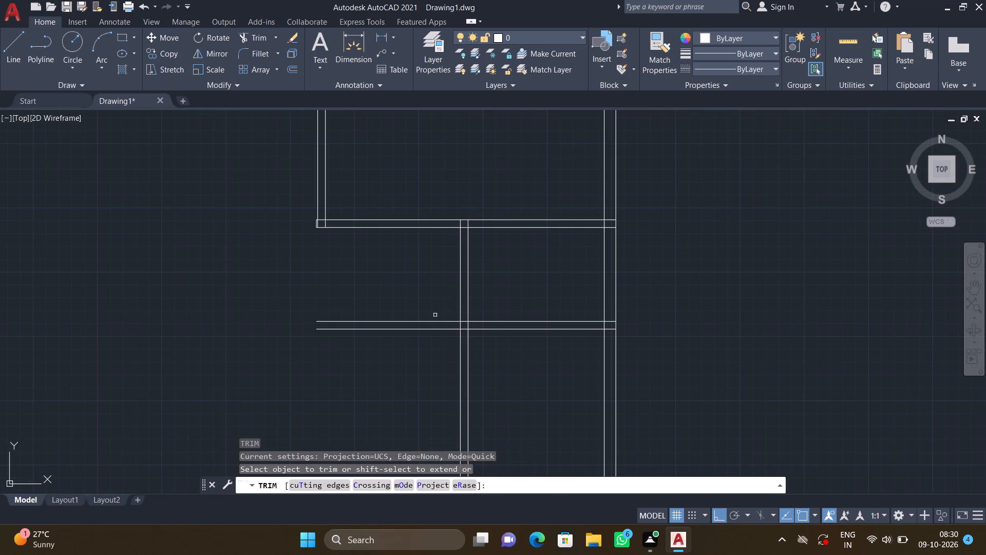
{"action": "middle_click_drag", "start_coordinate": [474, 372], "coordinate": [451, 288]}
{"action": "left_click_drag", "start_coordinate": [463, 312], "coordinate": [388, 310]}
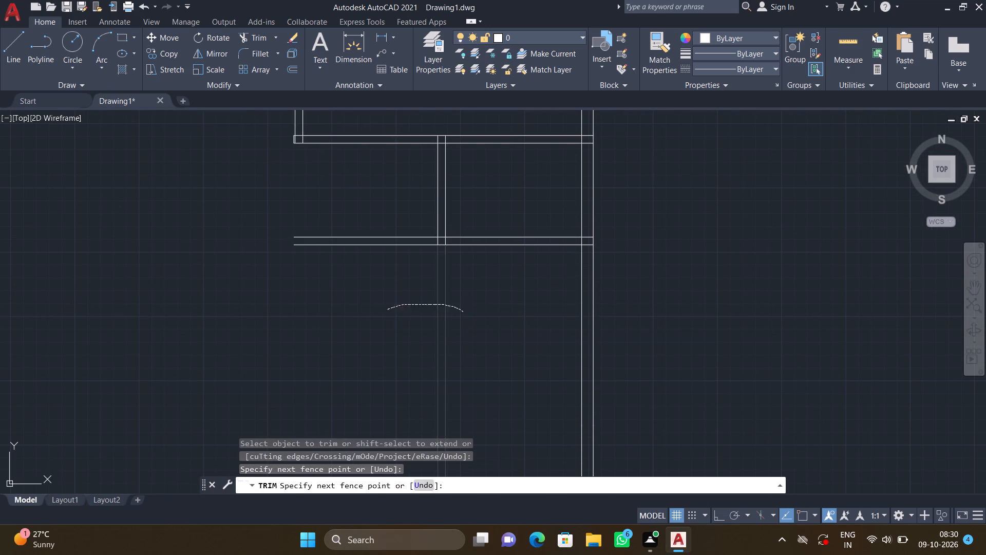
{"action": "key", "text": "Return"}
Offset the vertical partition's negative-X line by 5'11" towards negative X to mark the adjacent room's width.
{"action": "scroll", "coordinate": [423, 276], "scroll_direction": "down", "scroll_amount": 2}
{"action": "middle_click_drag", "start_coordinate": [354, 216], "coordinate": [361, 271]}
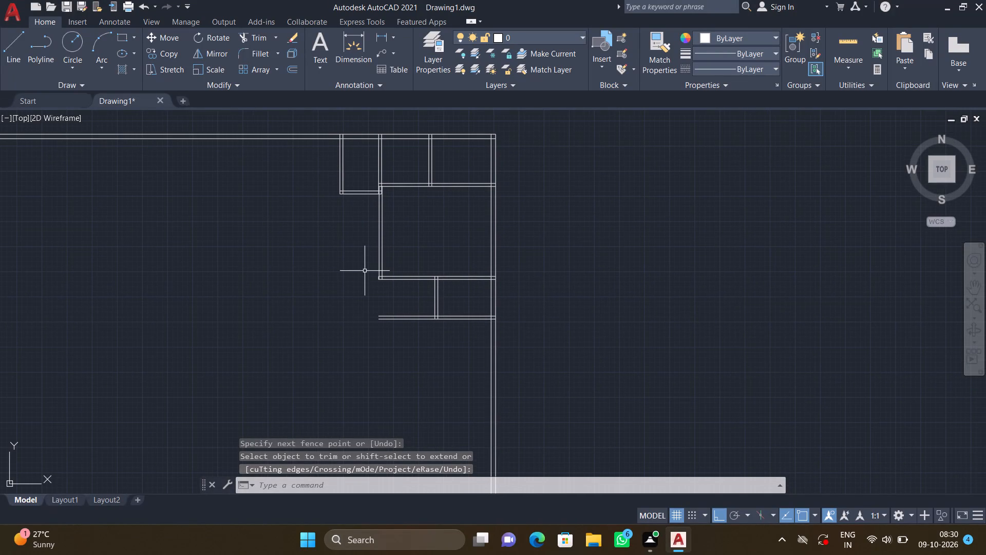
{"action": "scroll", "coordinate": [434, 301], "scroll_direction": "up", "scroll_amount": 2}
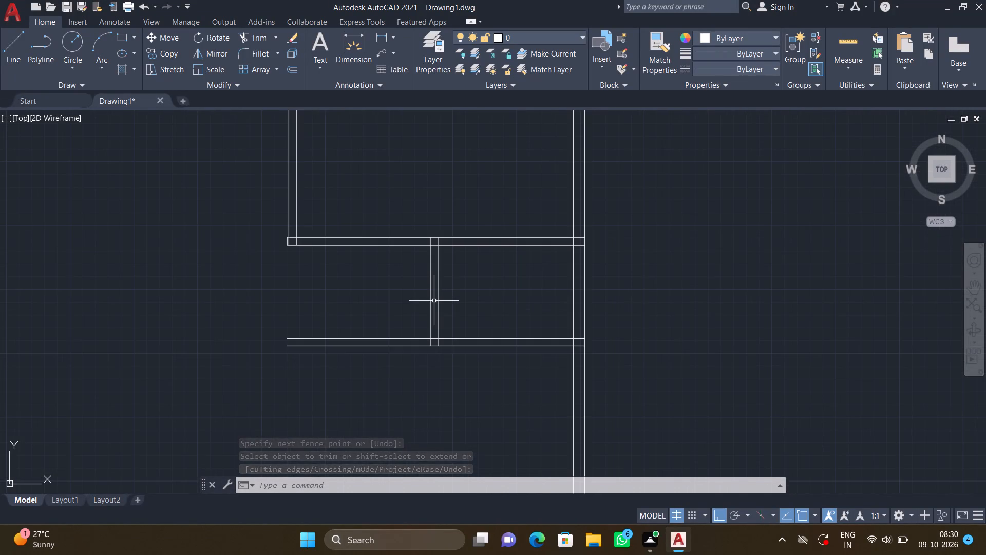
{"action": "key", "text": "o"}
{"action": "key", "text": "Return"}
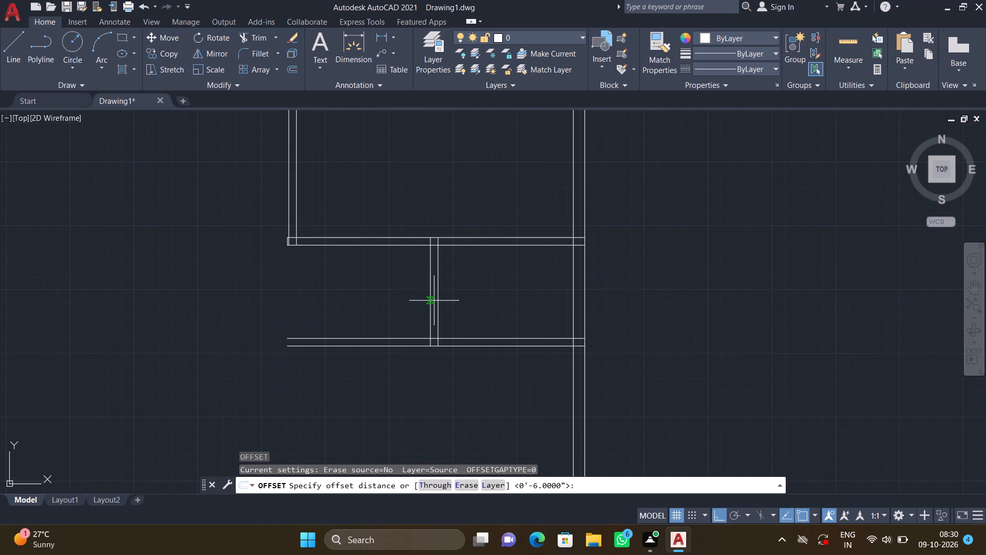
{"action": "type", "text": "5'"}
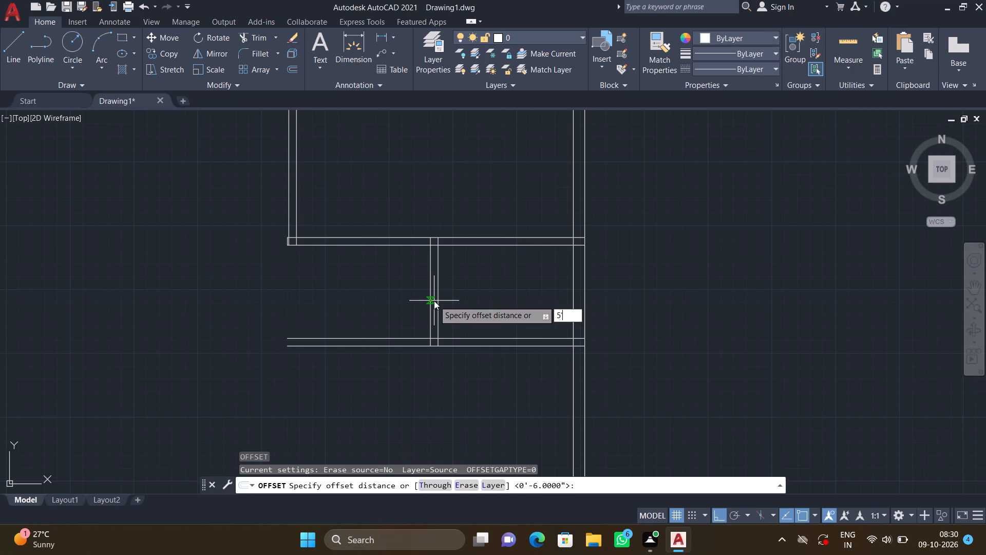
{"action": "type", "text": "11"}
{"action": "key", "text": "shift+quotedbl"}
{"action": "key", "text": "Return"}
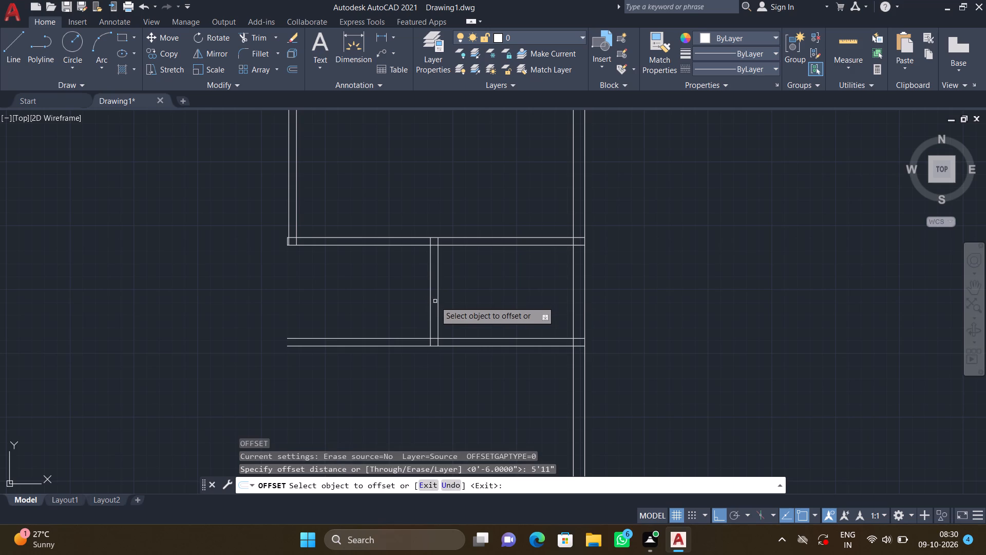
{"action": "left_click", "coordinate": [432, 313]}
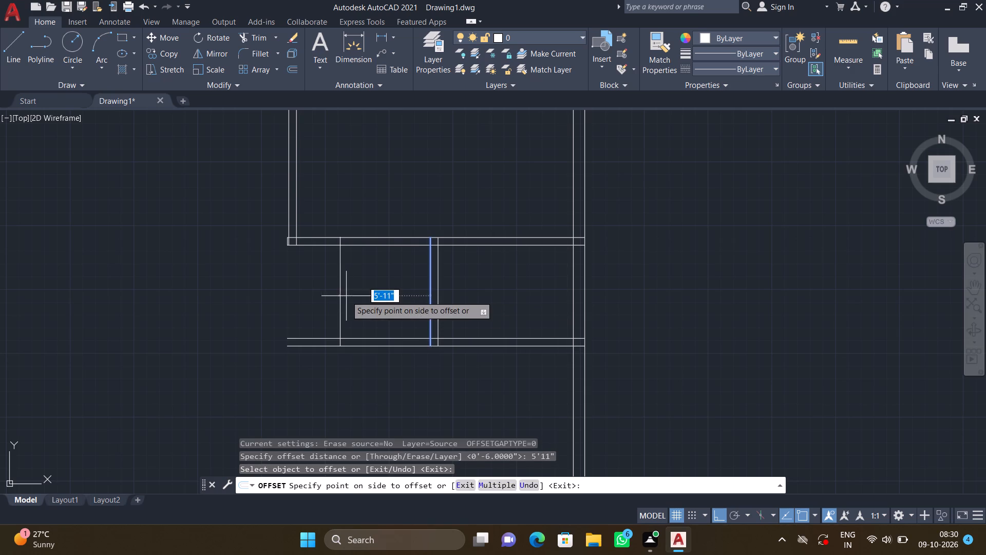
{"action": "left_click", "coordinate": [346, 296]}
{"action": "key", "text": "Return"}
Offset the 5'11" width line by 6" towards negative X to form the adjacent room's side partition.
{"action": "key", "text": "o"}
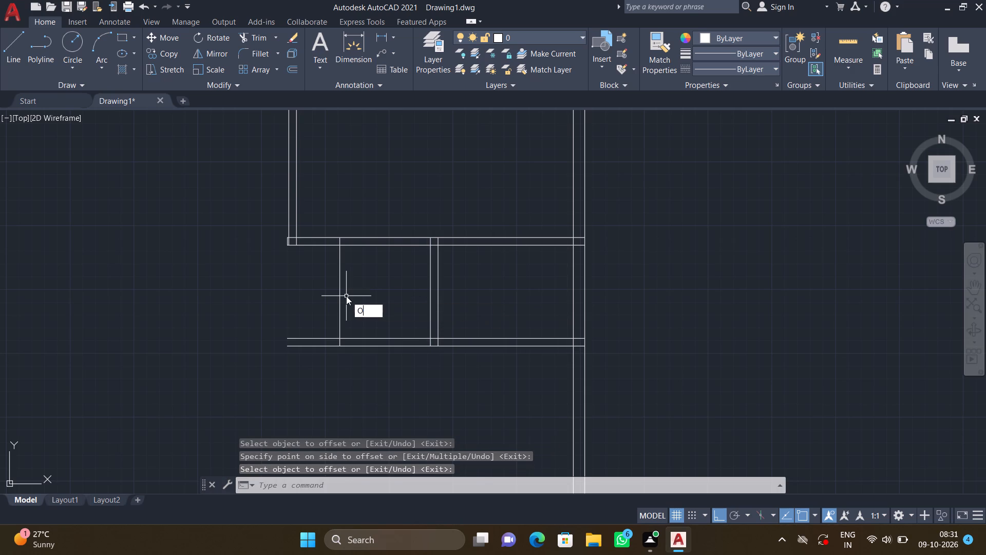
{"action": "key", "text": "Return"}
{"action": "type", "text": "6\""}
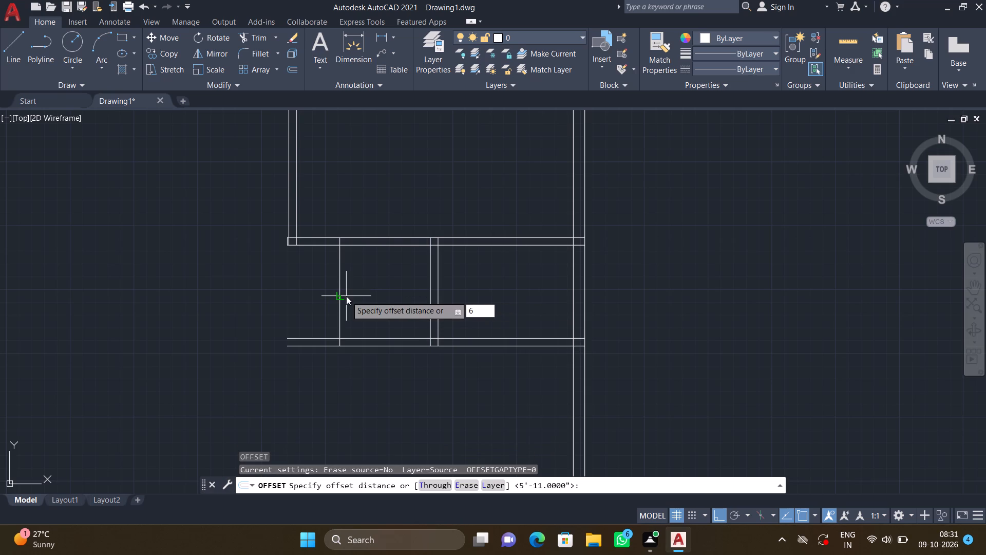
{"action": "key", "text": "Return"}
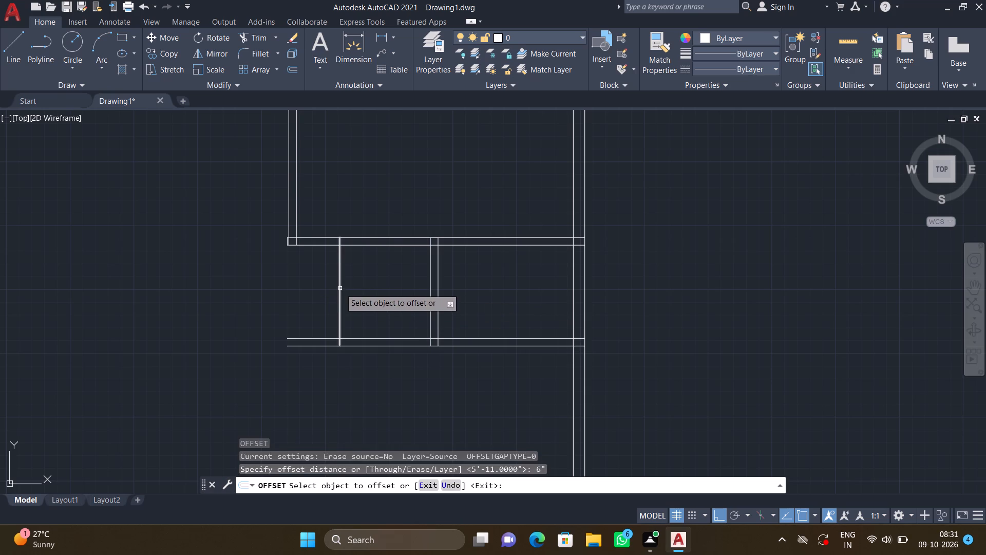
{"action": "left_click", "coordinate": [340, 288]}
{"action": "left_click", "coordinate": [308, 283]}
{"action": "key", "text": "Return"}
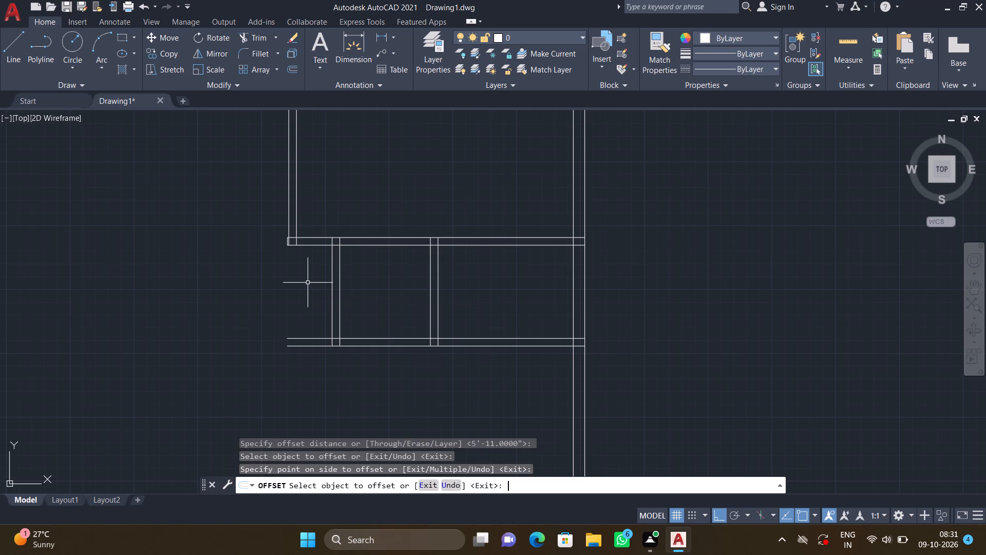
Trim both lines of the lower horizontal partition where they extend beyond the new side partition towards negative X.
{"action": "scroll", "coordinate": [318, 283], "scroll_direction": "down", "scroll_amount": 3}
{"action": "middle_click_drag", "start_coordinate": [332, 339], "coordinate": [340, 314]}
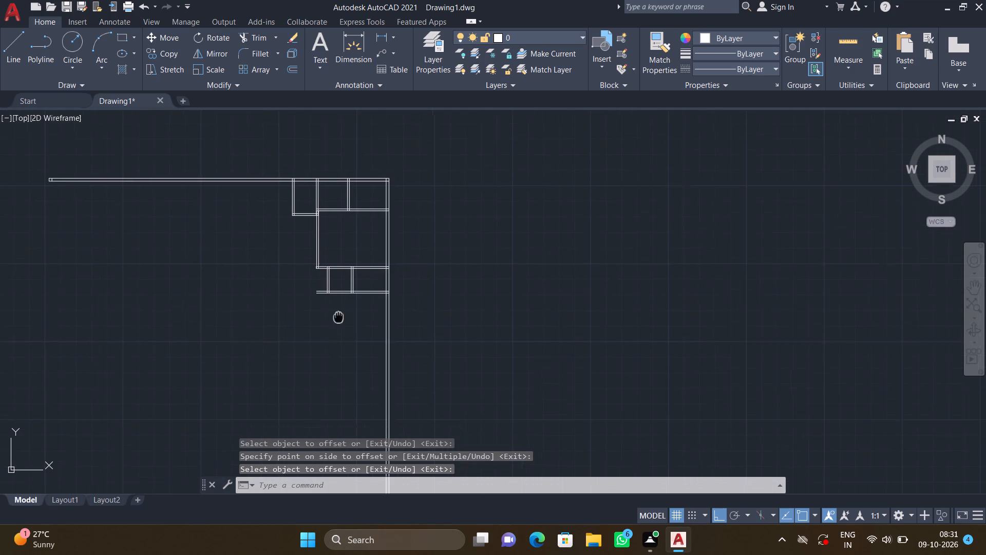
{"action": "middle_click_drag", "start_coordinate": [340, 314], "coordinate": [344, 308]}
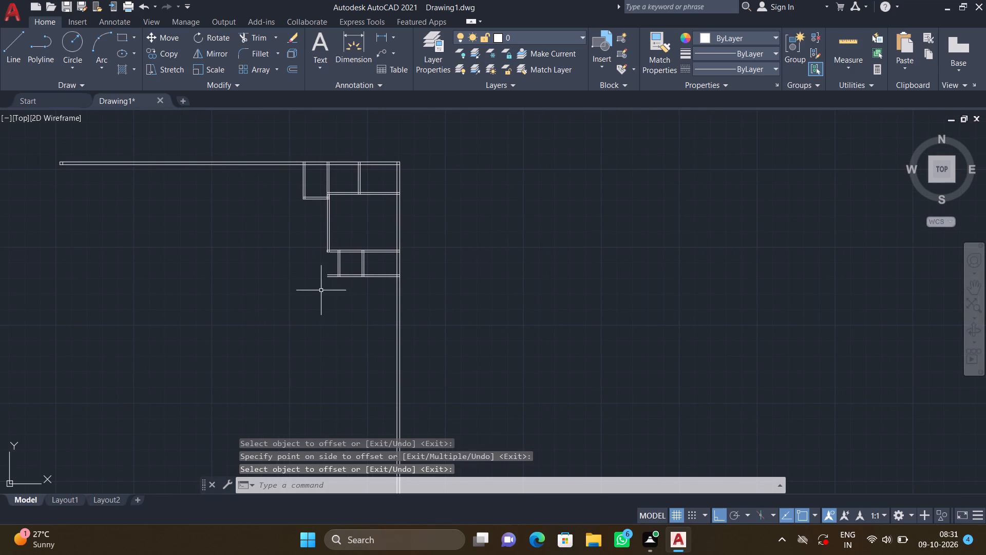
{"action": "scroll", "coordinate": [329, 279], "scroll_direction": "up", "scroll_amount": 3}
{"action": "type", "text": "TR"}
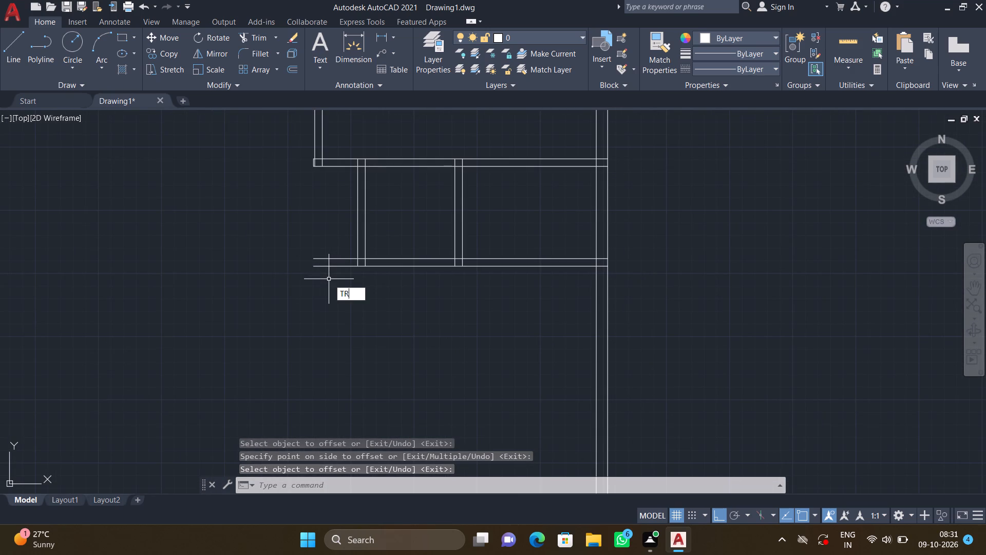
{"action": "key", "text": "Return"}
{"action": "left_click_drag", "start_coordinate": [327, 234], "coordinate": [329, 286]}
{"action": "left_click", "coordinate": [330, 289]}
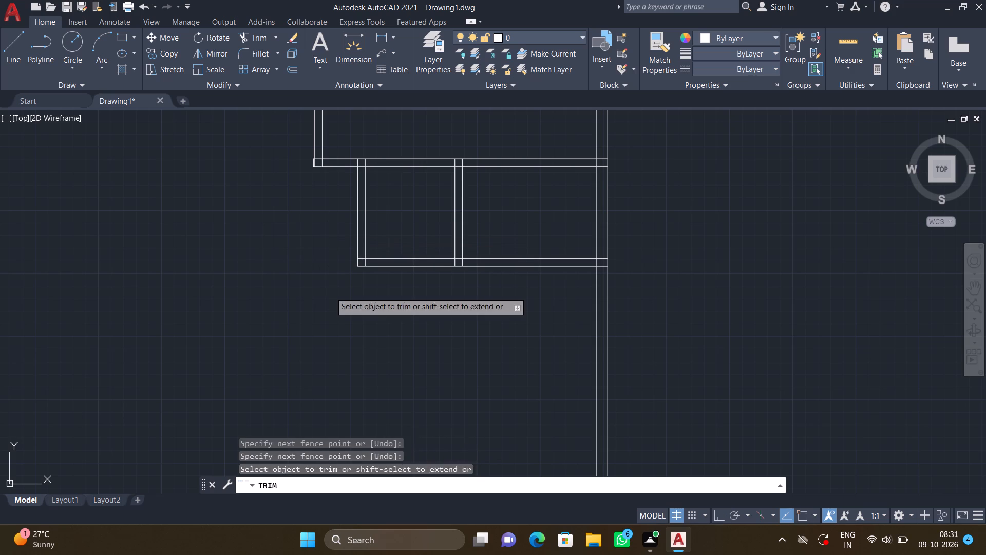
{"action": "key", "text": "Return"}
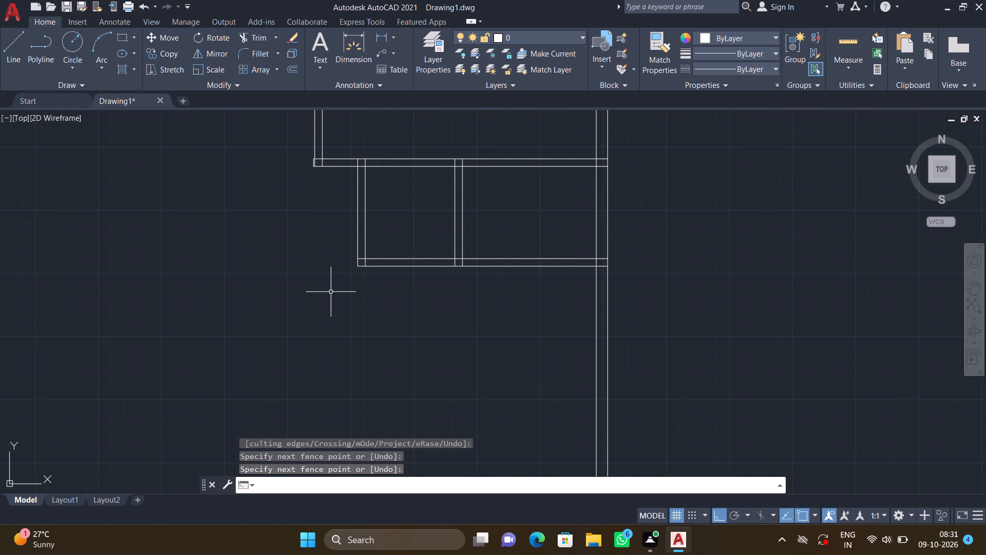
Offset the bottom line of the large room's lower partition by 13'5" towards negative Y to mark the next depth.
{"action": "scroll", "coordinate": [331, 292], "scroll_direction": "down", "scroll_amount": 2}
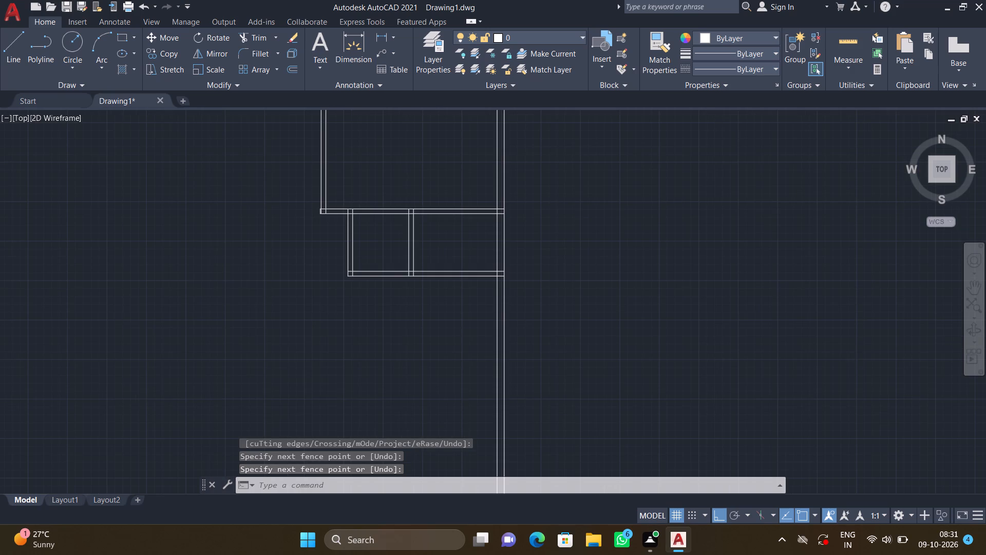
{"action": "key", "text": "o"}
{"action": "key", "text": "Return"}
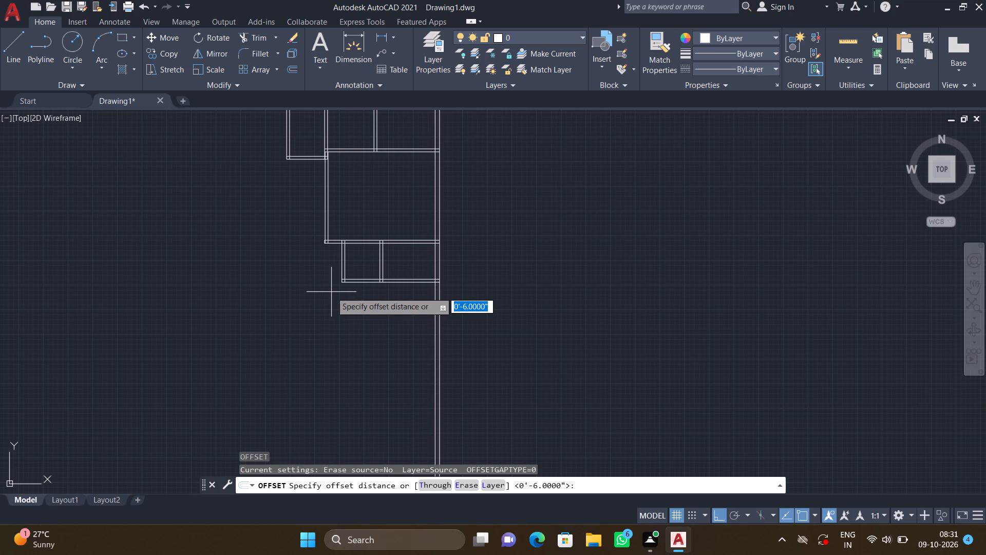
{"action": "type", "text": "13'"}
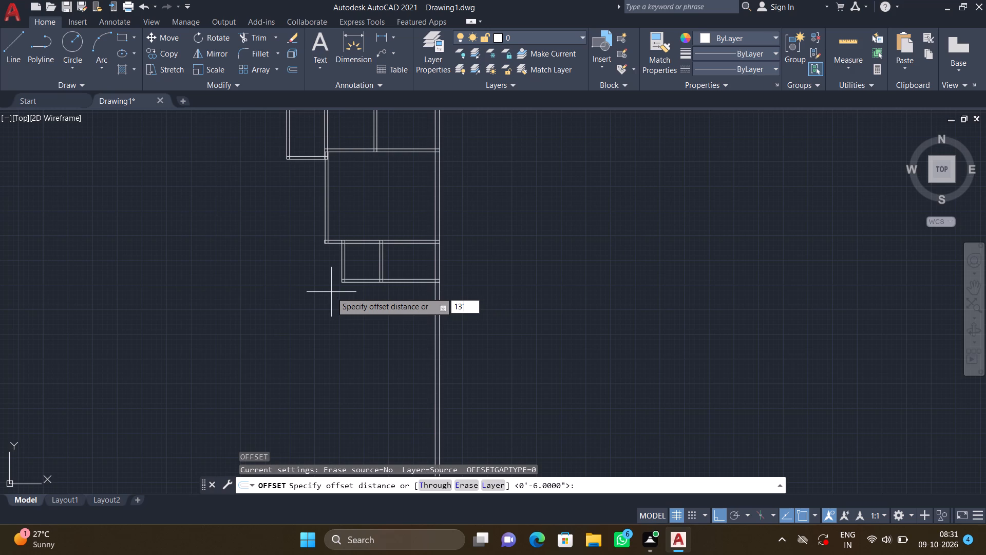
{"action": "key", "text": "5"}
{"action": "key", "text": "shift+quotedbl"}
{"action": "key", "text": "Return"}
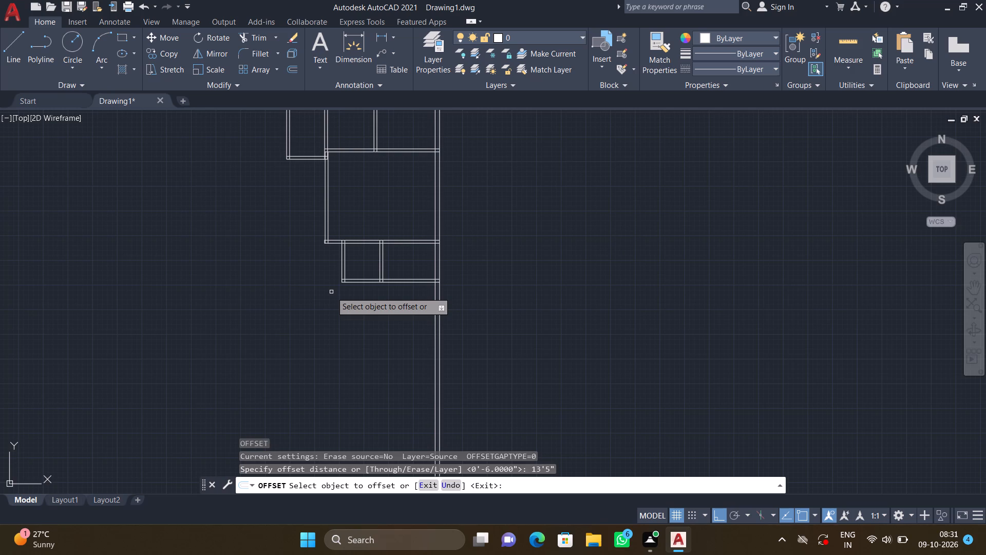
{"action": "scroll", "coordinate": [363, 245], "scroll_direction": "up", "scroll_amount": 2}
{"action": "left_click", "coordinate": [363, 238]}
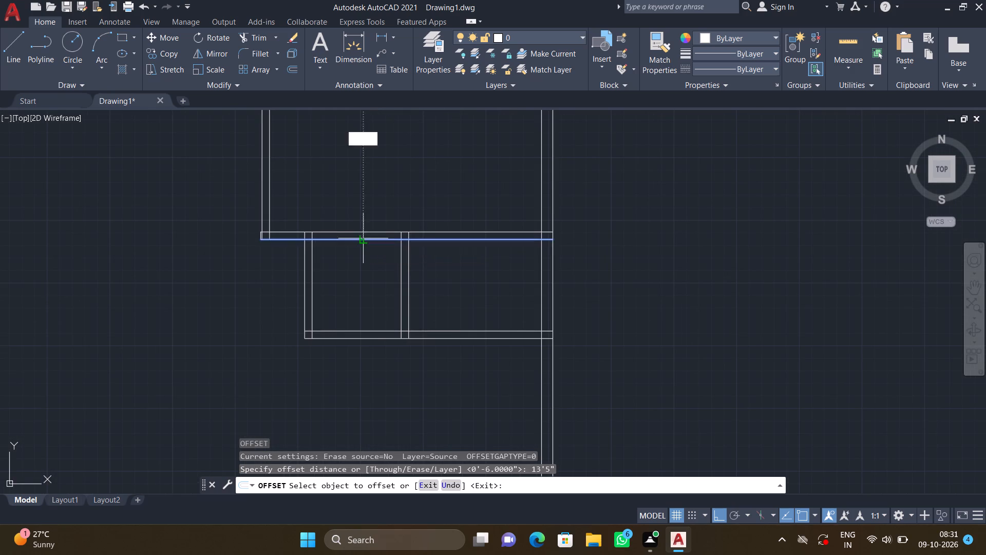
{"action": "left_click", "coordinate": [351, 390]}
{"action": "key", "text": "Return"}
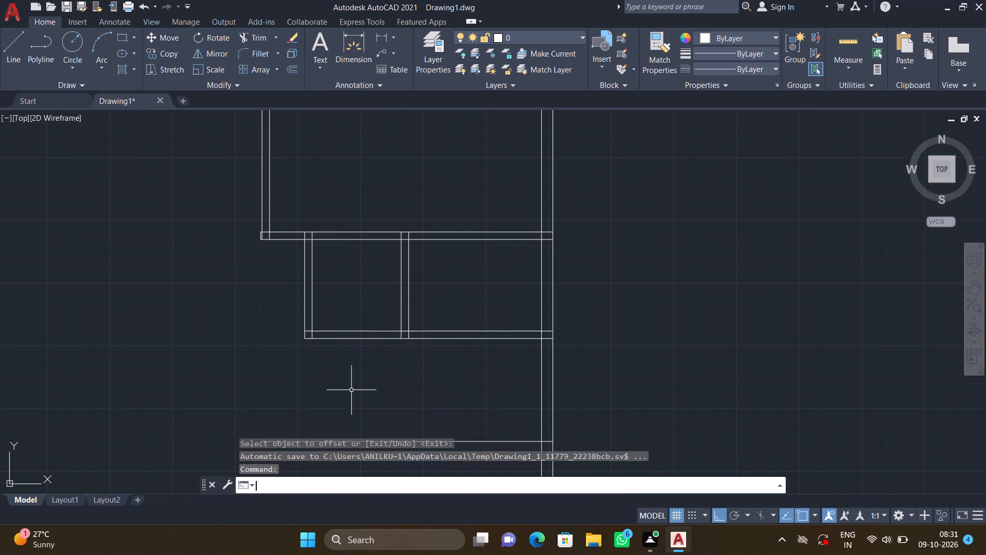
Offset the 13'5" depth line by 6" towards negative Y to form another horizontal partition.
{"action": "scroll", "coordinate": [393, 378], "scroll_direction": "down", "scroll_amount": 2}
{"action": "middle_click_drag", "start_coordinate": [363, 375], "coordinate": [386, 321]}
{"action": "scroll", "coordinate": [392, 353], "scroll_direction": "up", "scroll_amount": 1}
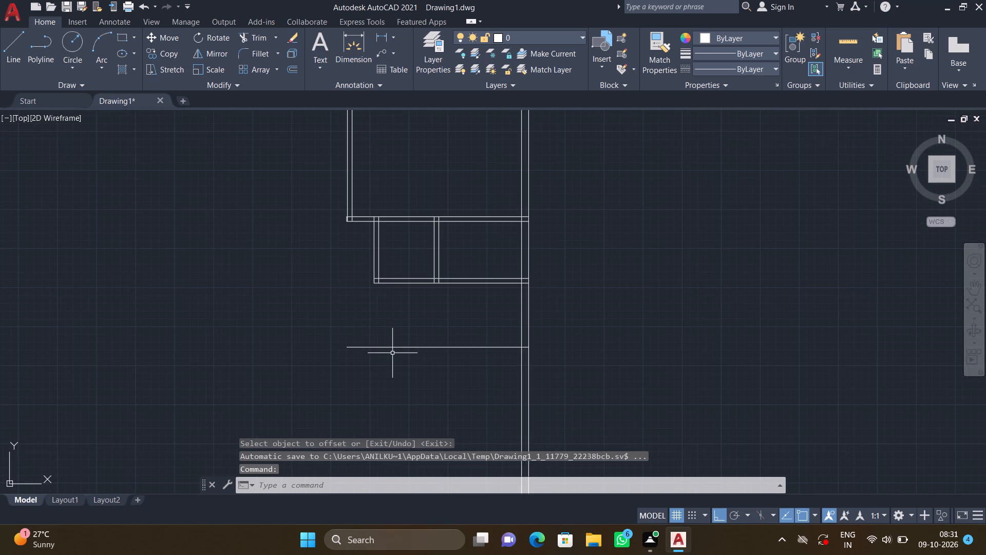
{"action": "key", "text": "o"}
{"action": "key", "text": "Return"}
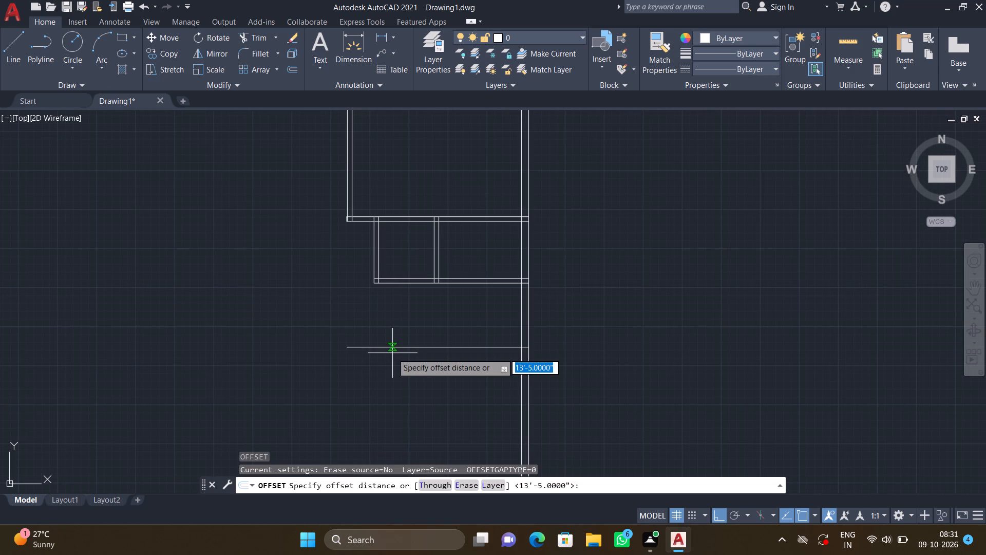
{"action": "key", "text": "6"}
{"action": "key", "text": "shift+quotedbl"}
{"action": "key", "text": "Return"}
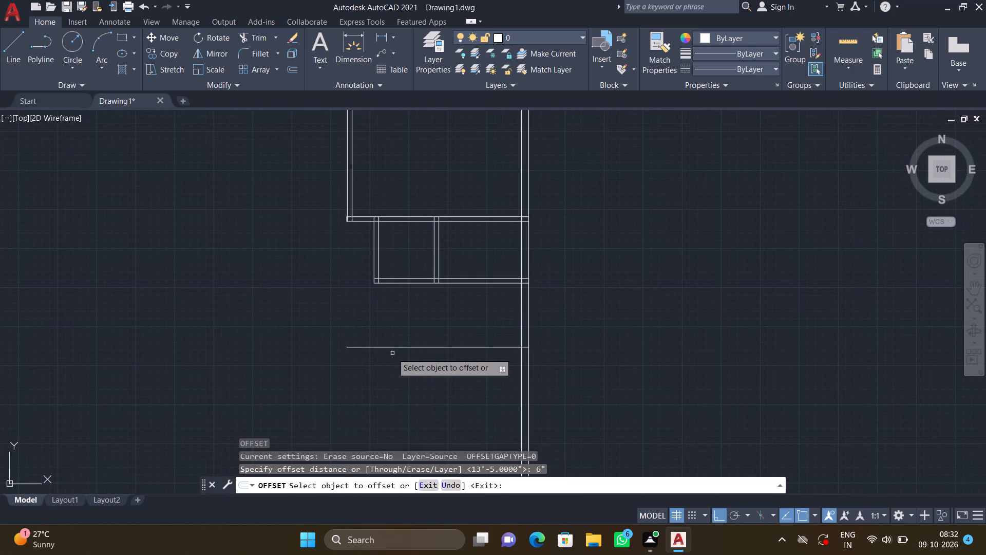
{"action": "left_click", "coordinate": [394, 345]}
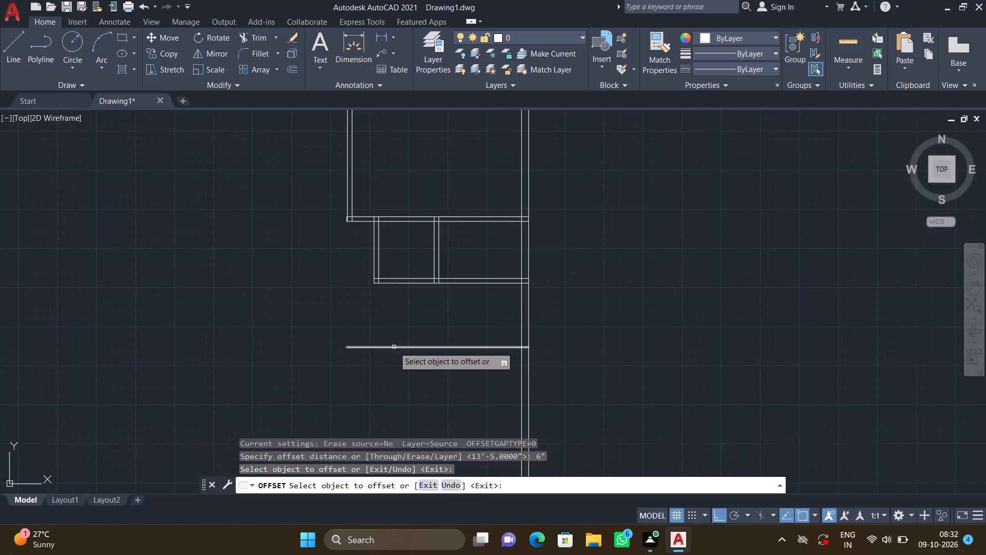
{"action": "left_click", "coordinate": [394, 347]}
{"action": "left_click", "coordinate": [395, 385]}
{"action": "key", "text": "Return"}
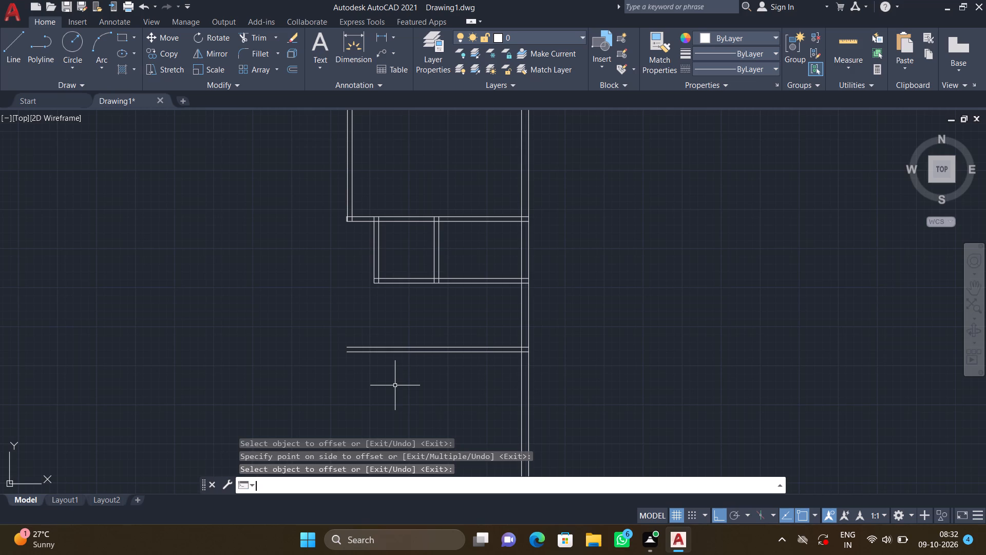
{"action": "scroll", "coordinate": [401, 388], "scroll_direction": "down", "scroll_amount": 2}
{"action": "middle_click_drag", "start_coordinate": [409, 382], "coordinate": [430, 320]}
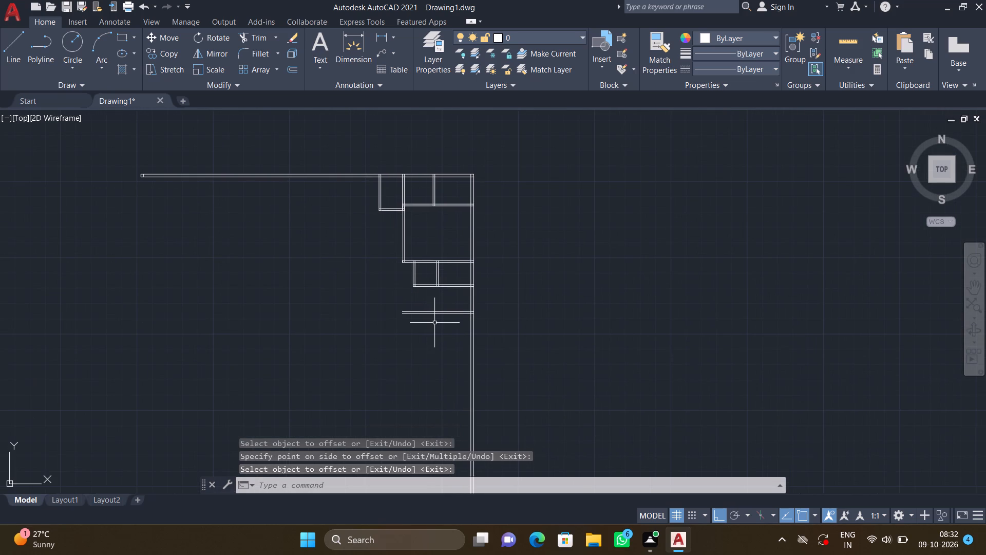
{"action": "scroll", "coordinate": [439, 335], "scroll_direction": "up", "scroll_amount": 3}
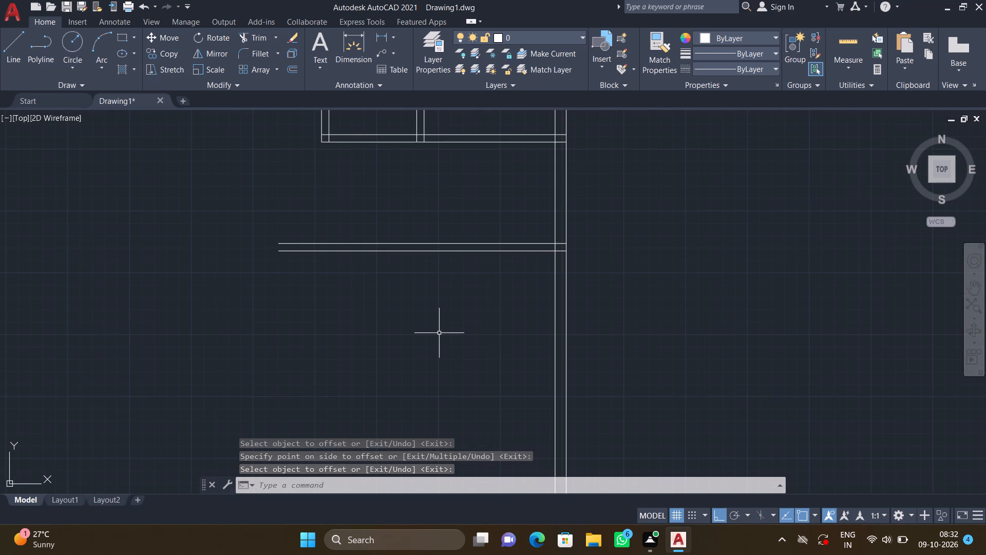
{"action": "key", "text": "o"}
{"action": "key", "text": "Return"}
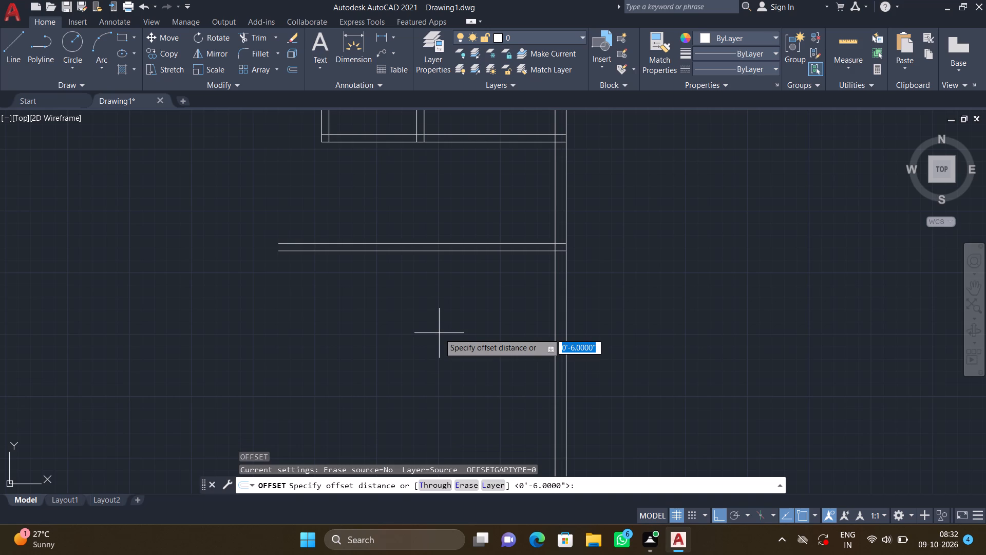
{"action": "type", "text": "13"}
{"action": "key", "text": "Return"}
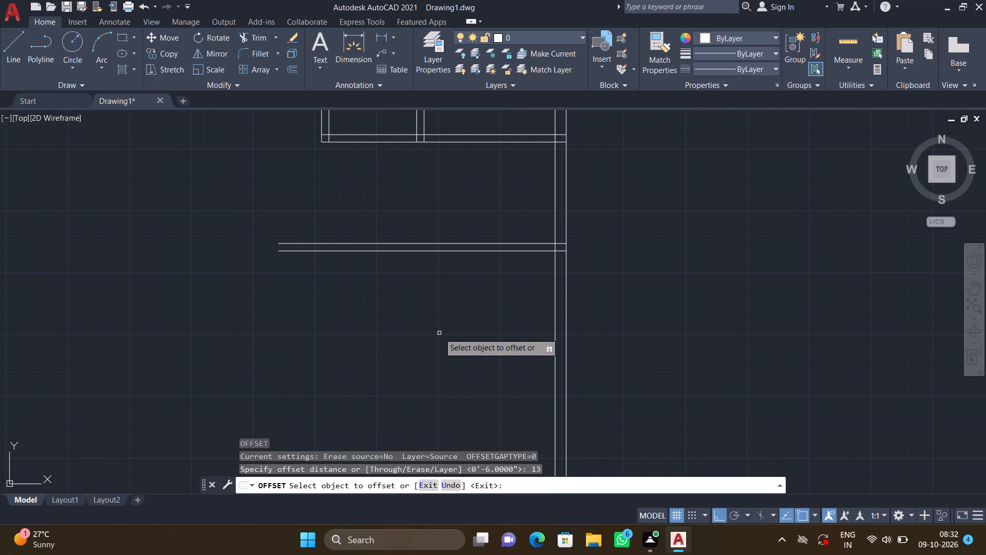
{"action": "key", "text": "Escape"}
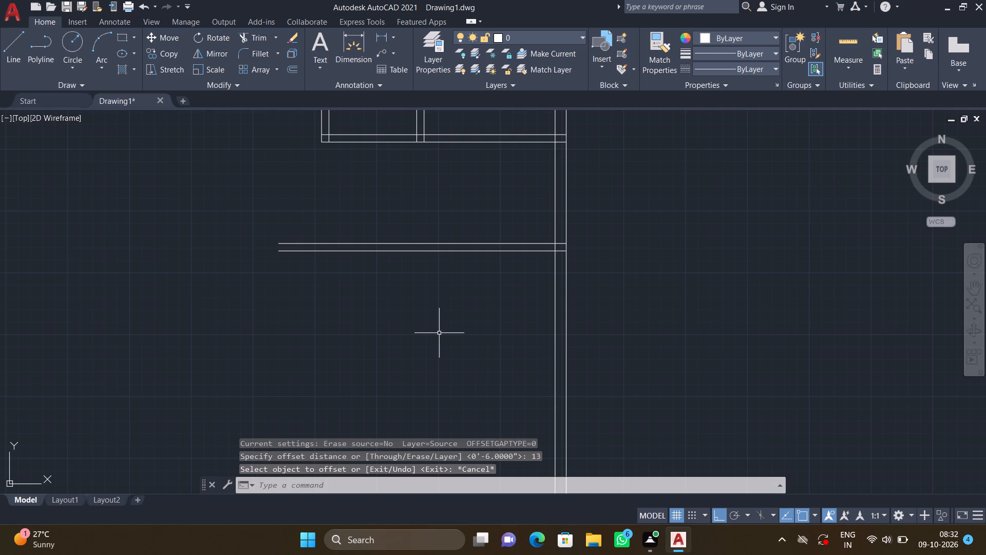
Offset the bottom line of the lowest 6" horizontal partition by 13'9" towards negative Y to mark the next room depth.
{"action": "type", "text": "OP"}
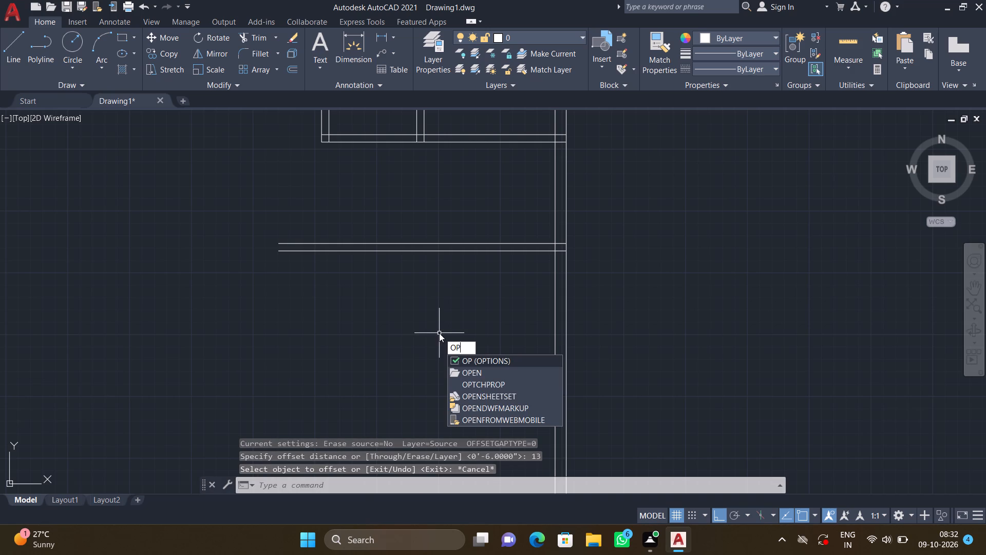
{"action": "key", "text": "BackSpace"}
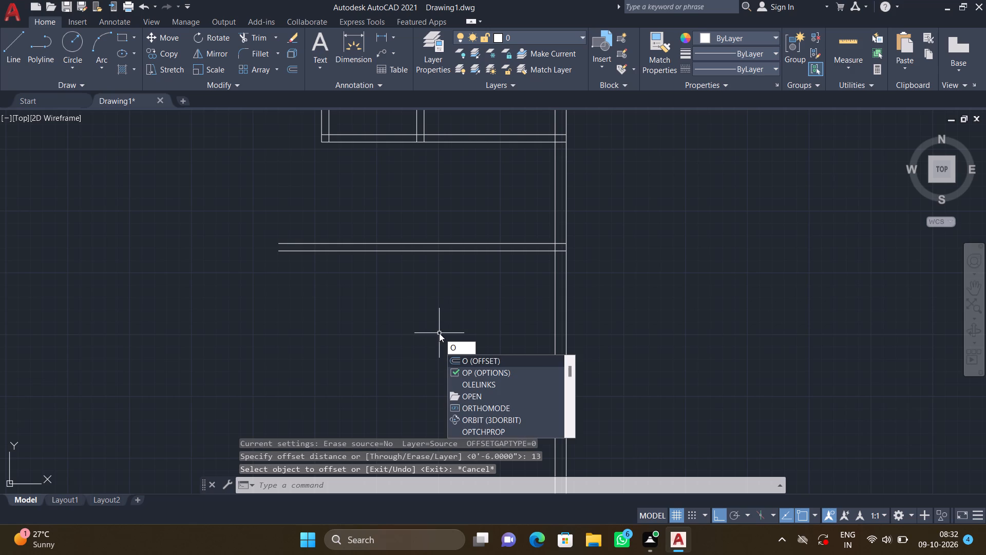
{"action": "key", "text": "Return"}
{"action": "type", "text": "13"}
{"action": "key", "text": "apostrophe"}
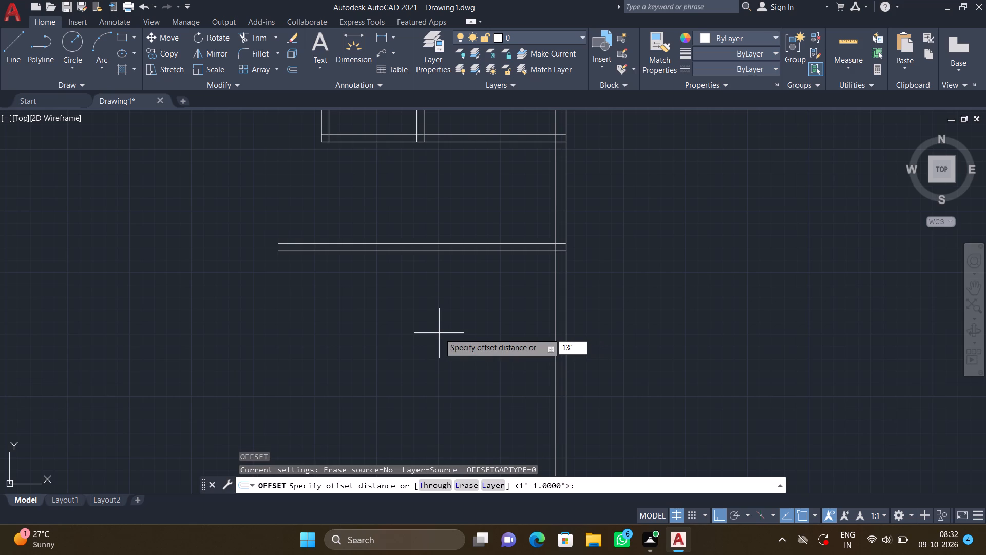
{"action": "key", "text": "9"}
{"action": "key", "text": "shift+quotedbl"}
{"action": "key", "text": "Return"}
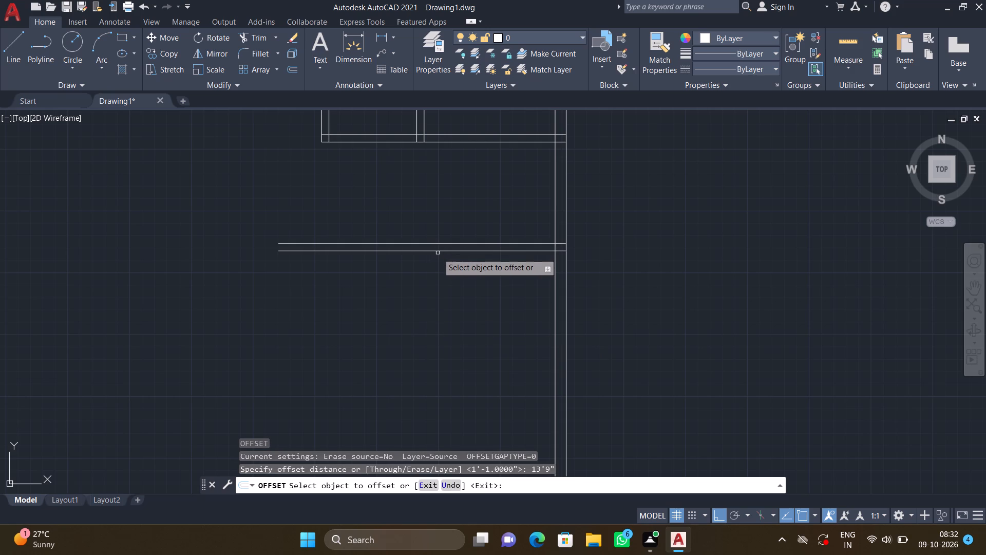
{"action": "left_click", "coordinate": [438, 251]}
{"action": "left_click", "coordinate": [463, 355]}
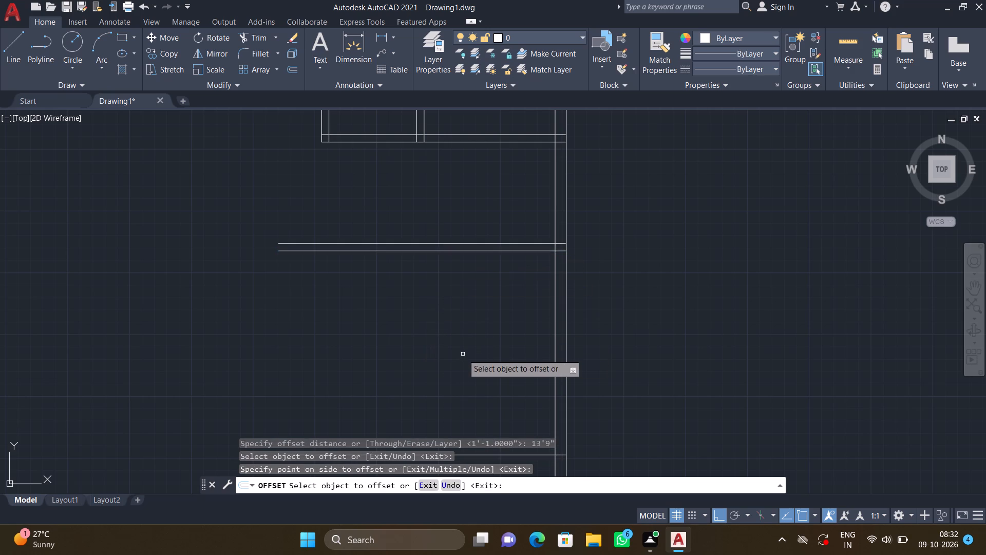
{"action": "key", "text": "Return"}
Offset the 13'9" depth line by 9" towards negative Y to form a horizontal wall.
{"action": "scroll", "coordinate": [456, 355], "scroll_direction": "down", "scroll_amount": 2}
{"action": "middle_click_drag", "start_coordinate": [442, 362], "coordinate": [437, 290]}
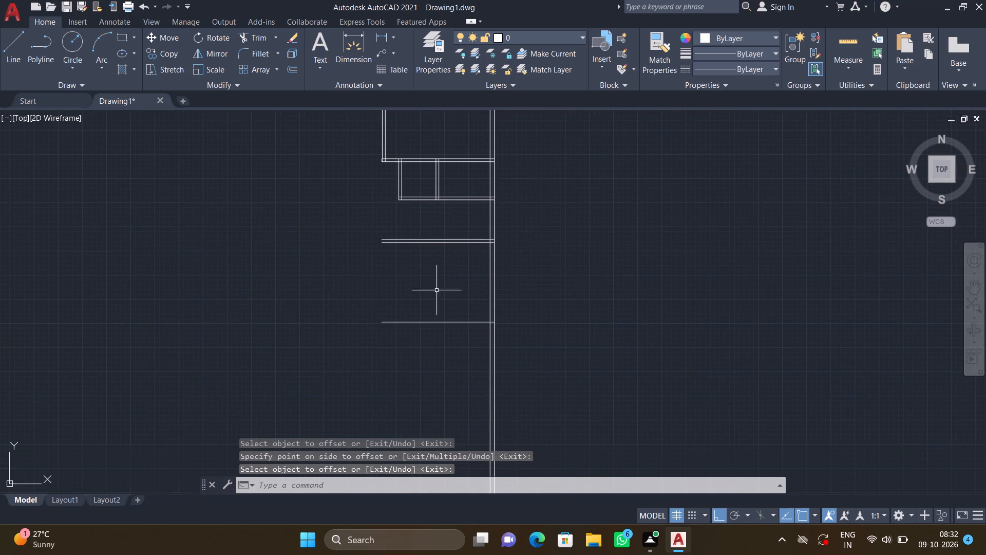
{"action": "scroll", "coordinate": [443, 331], "scroll_direction": "up", "scroll_amount": 2}
{"action": "key", "text": "o"}
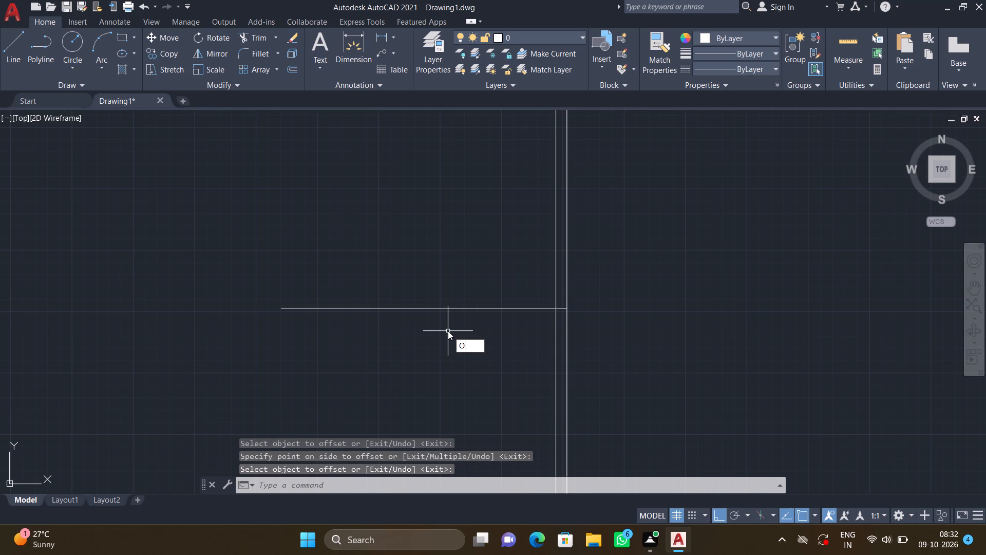
{"action": "key", "text": "Return"}
{"action": "key", "text": "9"}
{"action": "key", "text": "shift+quotedbl"}
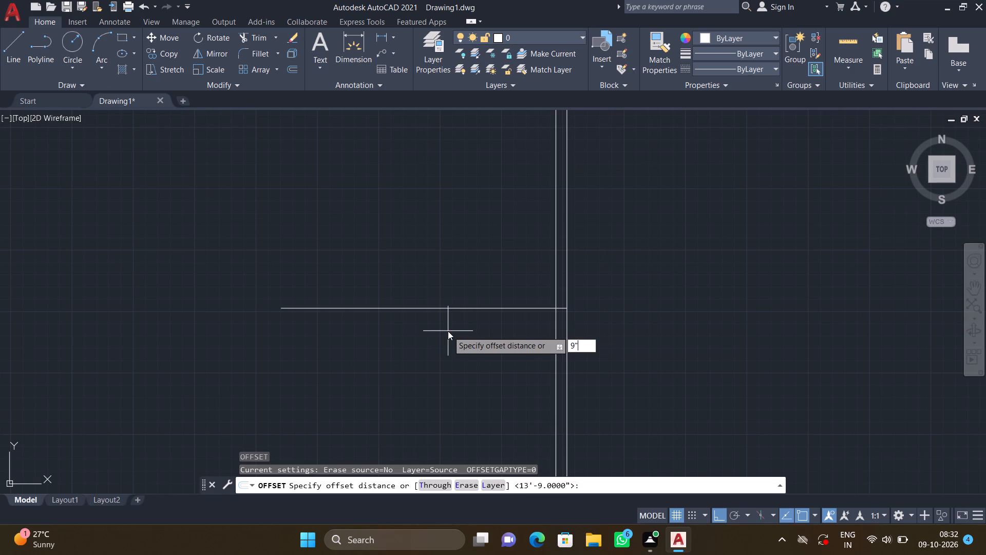
{"action": "key", "text": "Return"}
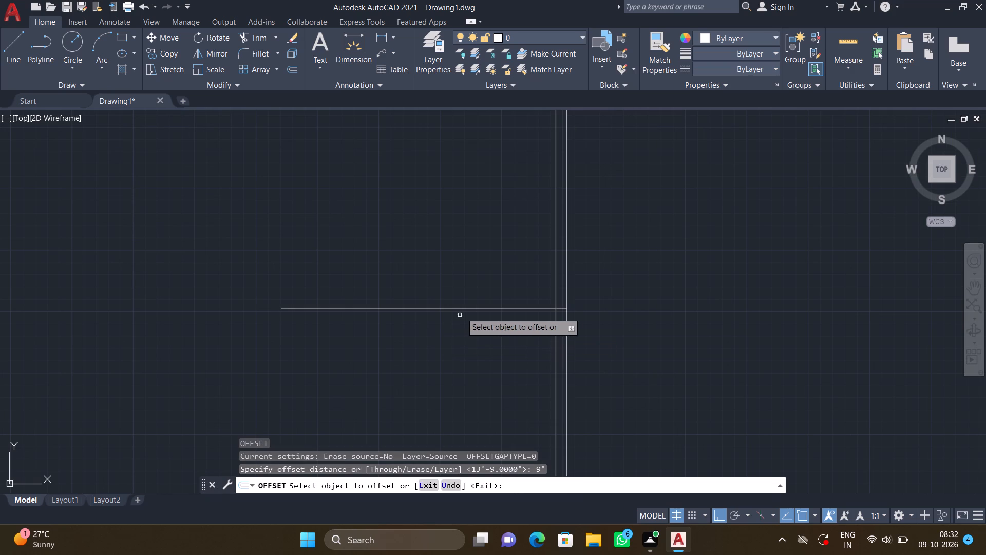
{"action": "left_click", "coordinate": [465, 309]}
{"action": "left_click", "coordinate": [467, 366]}
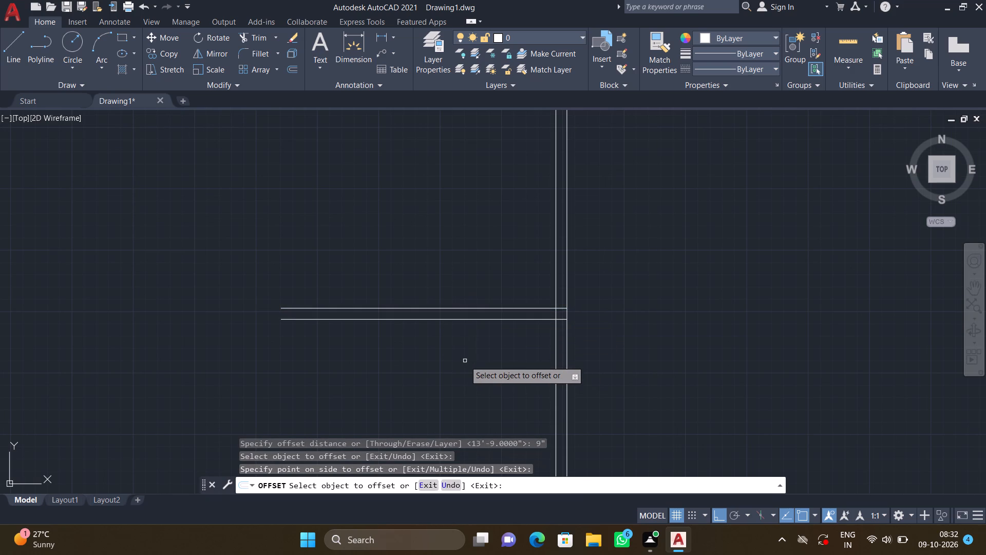
{"action": "key", "text": "Return"}
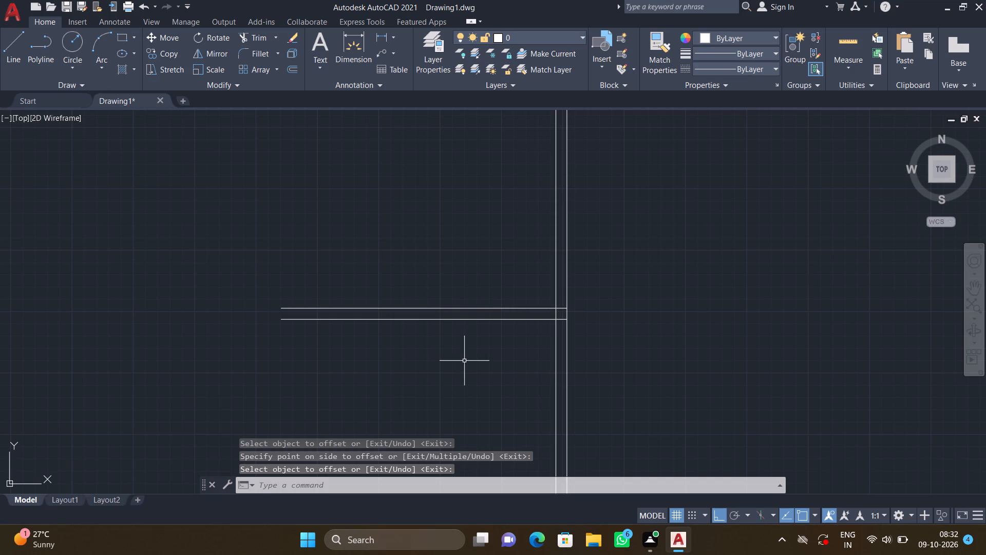
Offset the inner line of the long vertical outer wall by 12'10" towards negative X to mark the lowest room's width.
{"action": "scroll", "coordinate": [463, 361], "scroll_direction": "down", "scroll_amount": 1}
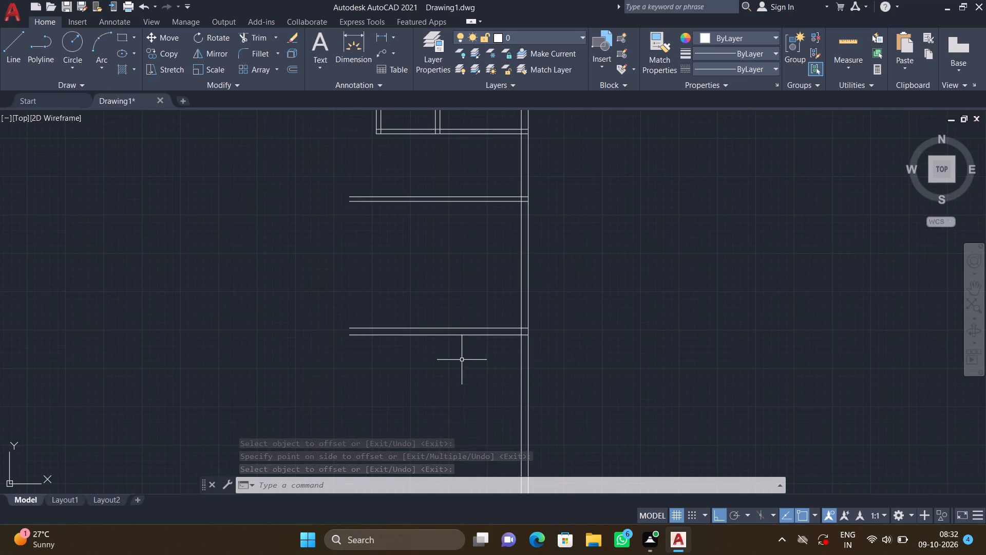
{"action": "middle_click_drag", "start_coordinate": [349, 337], "coordinate": [435, 325]}
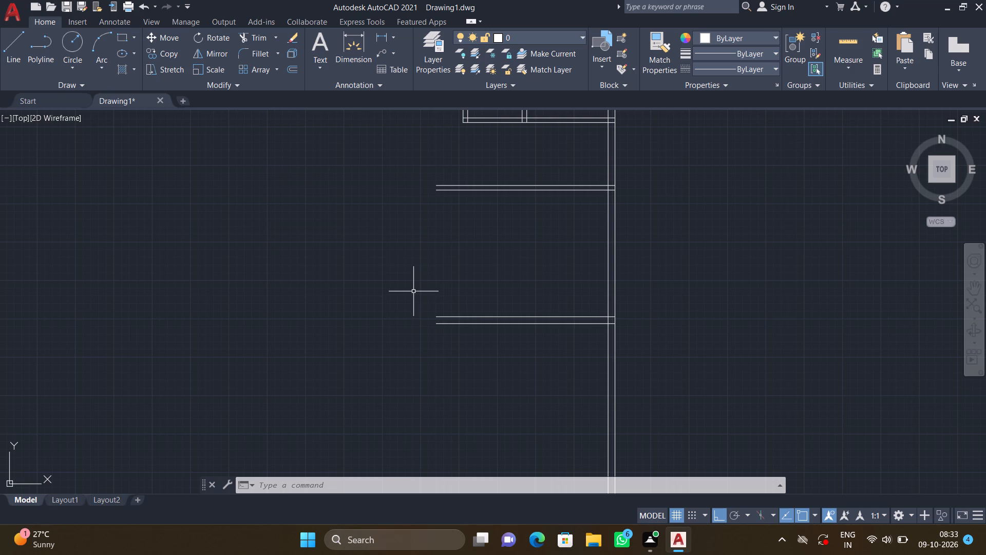
{"action": "scroll", "coordinate": [414, 292], "scroll_direction": "down", "scroll_amount": 2}
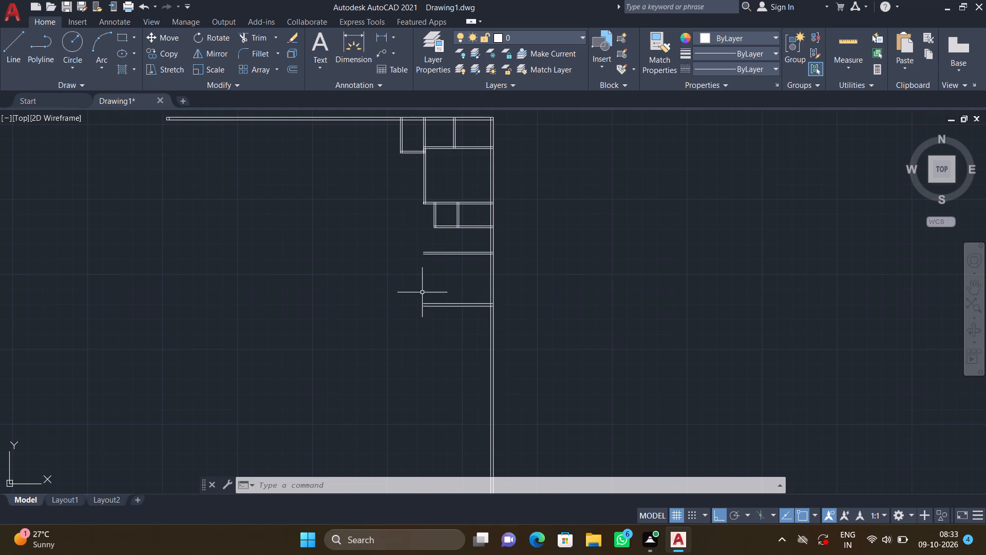
{"action": "scroll", "coordinate": [444, 275], "scroll_direction": "up", "scroll_amount": 2}
{"action": "key", "text": "o"}
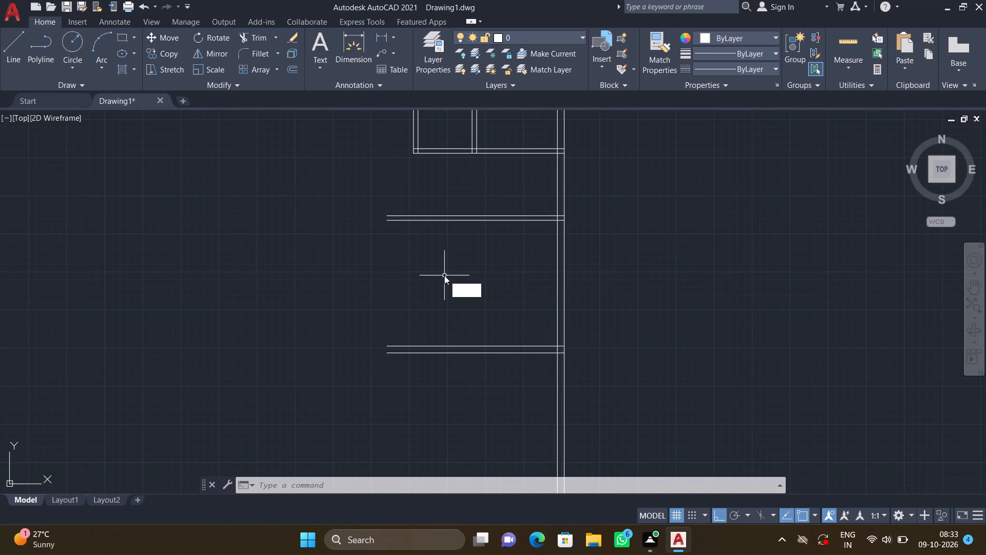
{"action": "key", "text": "Return"}
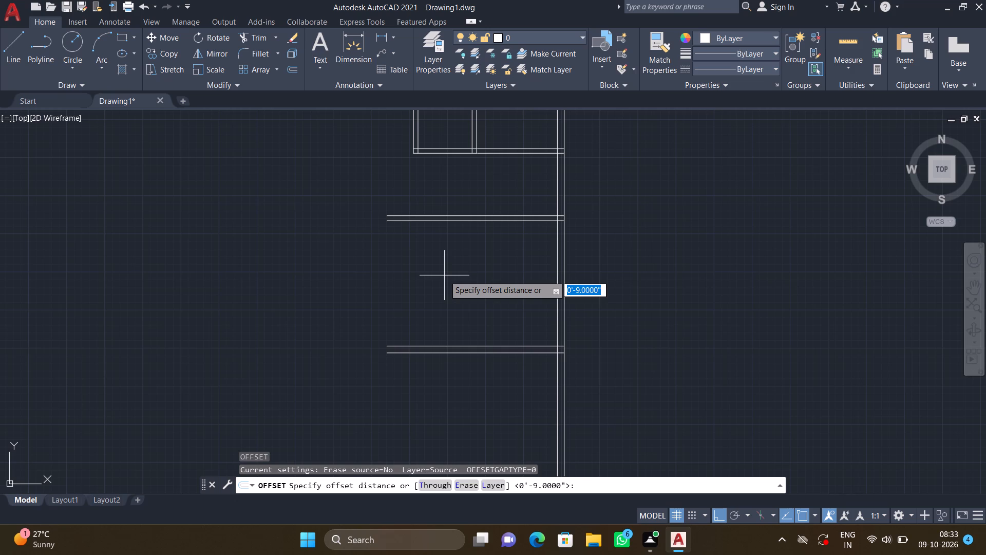
{"action": "type", "text": "12'"}
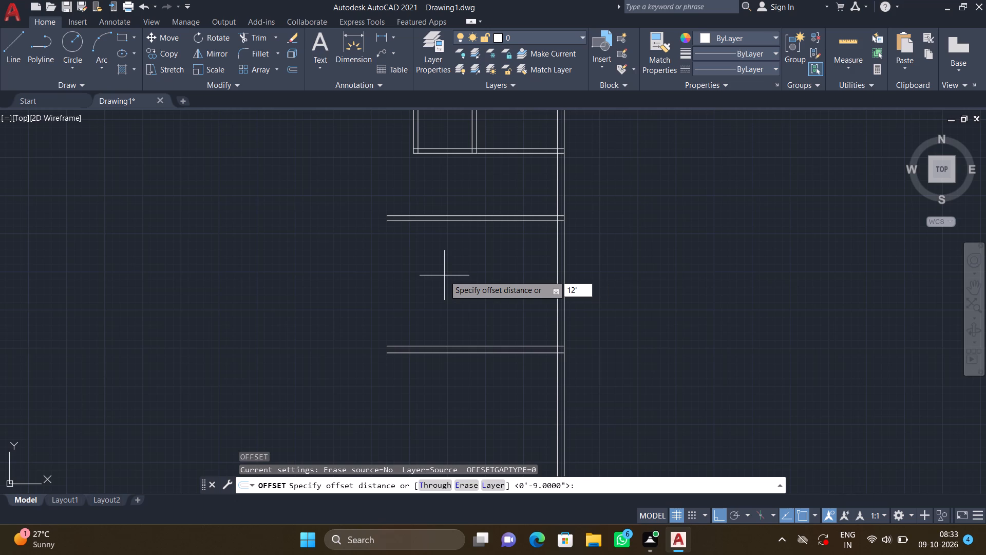
{"action": "type", "text": "10\""}
{"action": "key", "text": "Return"}
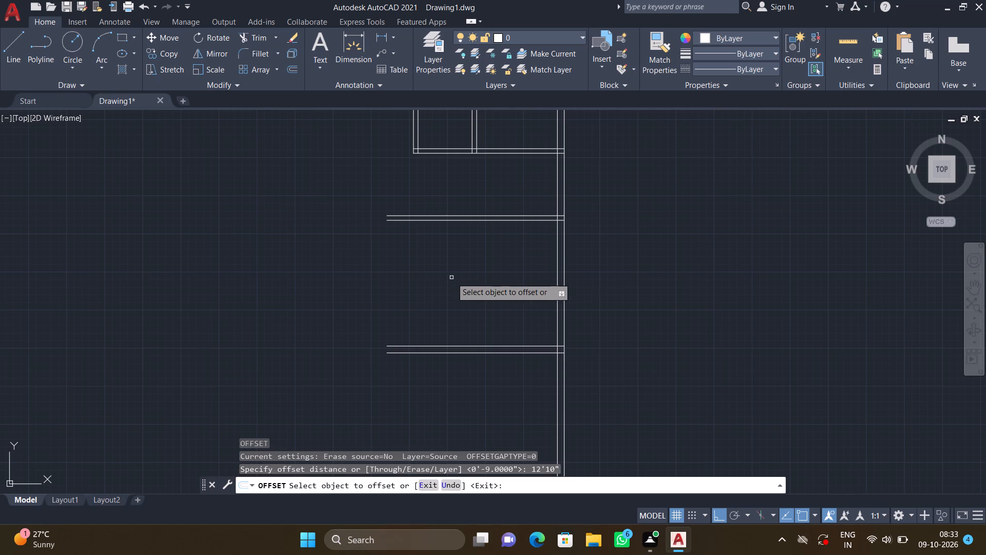
{"action": "double_click", "coordinate": [558, 314]}
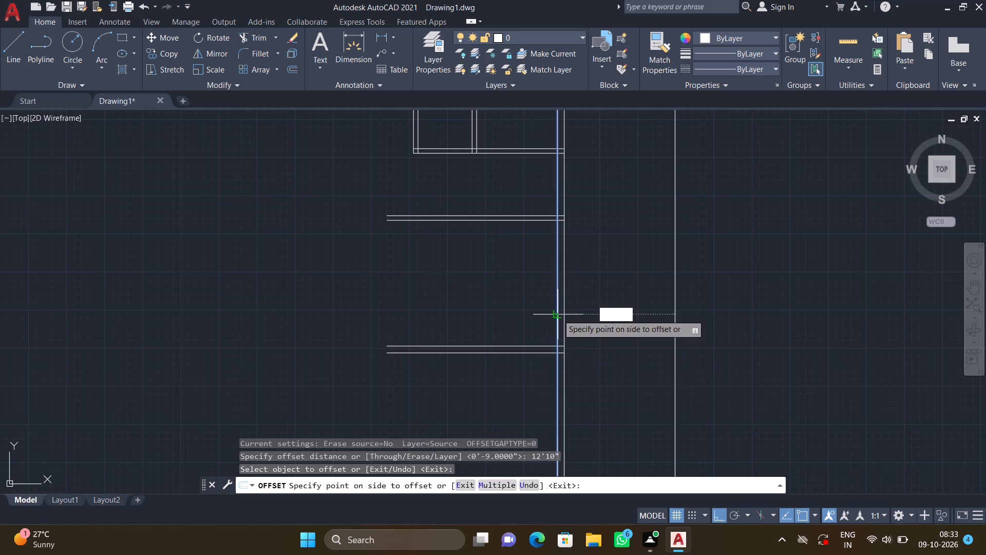
{"action": "left_click", "coordinate": [417, 331]}
{"action": "key", "text": "Return"}
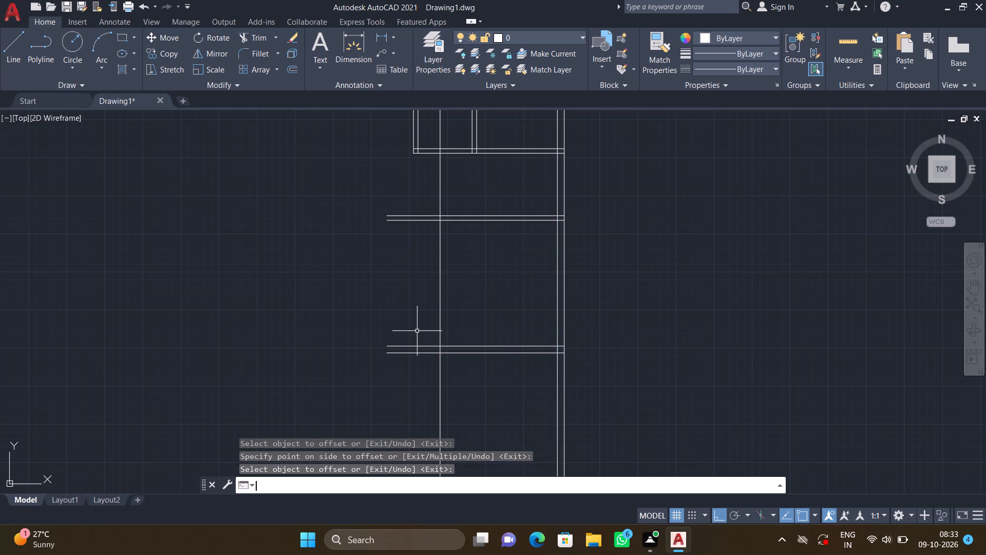
Trim the 12'10" width line below the 9" horizontal wall and throughout the rooms above, keeping only the part along the 13'9" deep room.
{"action": "type", "text": "TR"}
{"action": "key", "text": "Return"}
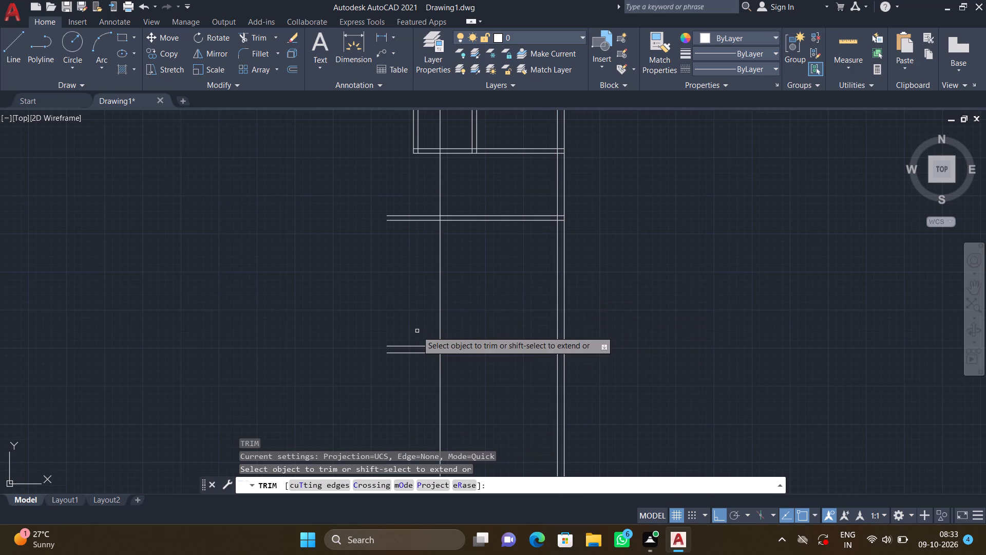
{"action": "left_click", "coordinate": [440, 376]}
{"action": "scroll", "coordinate": [458, 263], "scroll_direction": "down", "scroll_amount": 1}
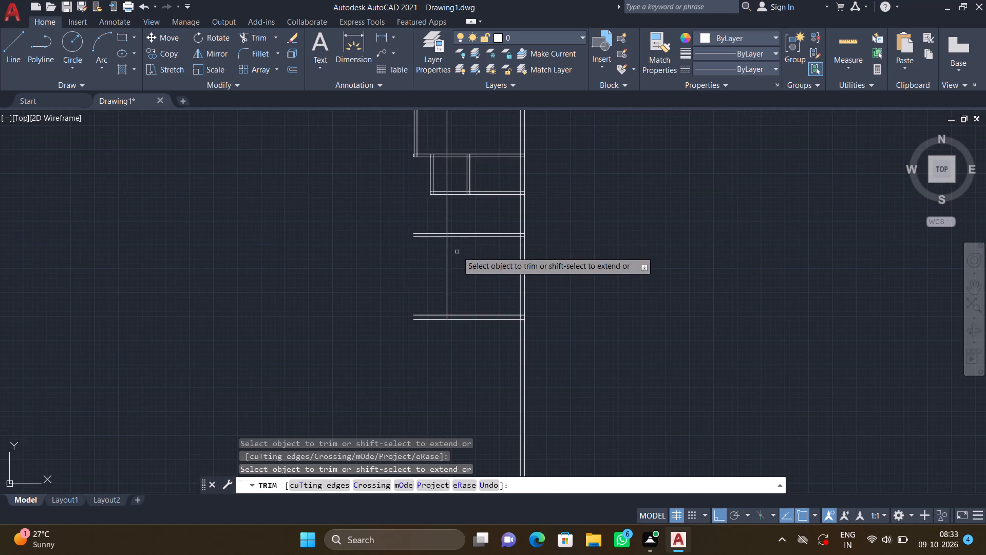
{"action": "middle_click_drag", "start_coordinate": [449, 238], "coordinate": [408, 329]}
{"action": "scroll", "coordinate": [409, 311], "scroll_direction": "up", "scroll_amount": 2}
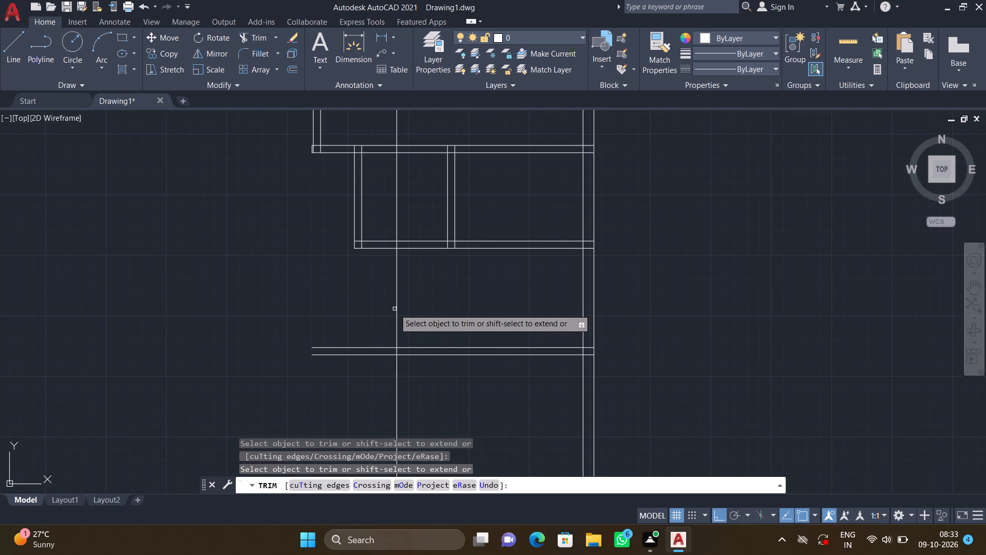
{"action": "left_click", "coordinate": [397, 311]}
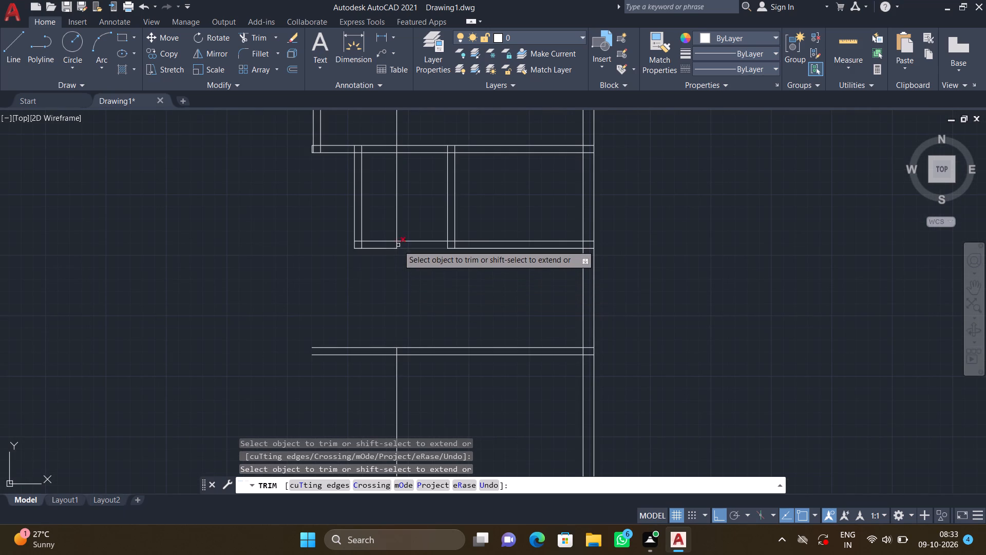
{"action": "left_click", "coordinate": [396, 244]}
{"action": "left_click", "coordinate": [399, 219]}
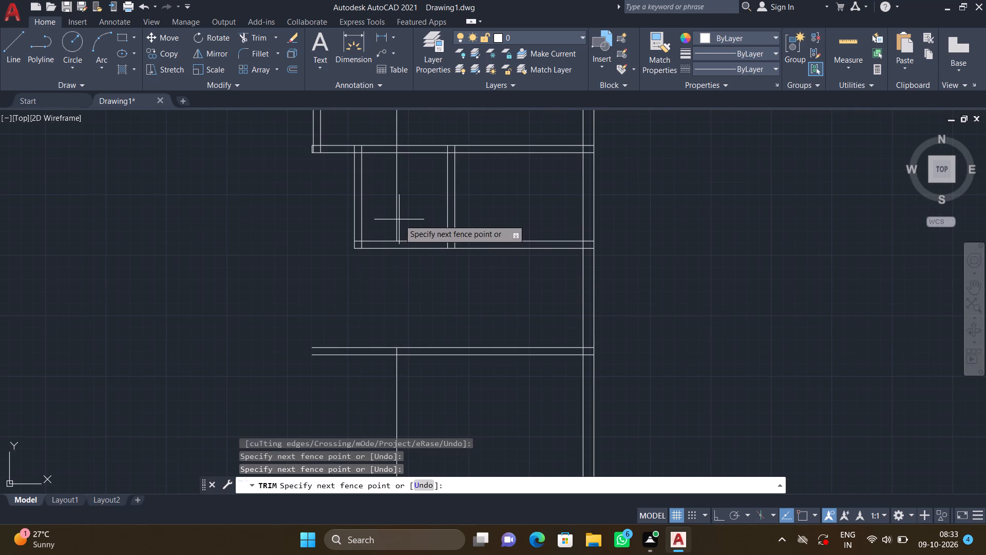
{"action": "left_click", "coordinate": [387, 212]}
{"action": "scroll", "coordinate": [411, 190], "scroll_direction": "down", "scroll_amount": 2}
{"action": "middle_click_drag", "start_coordinate": [411, 198], "coordinate": [408, 303]}
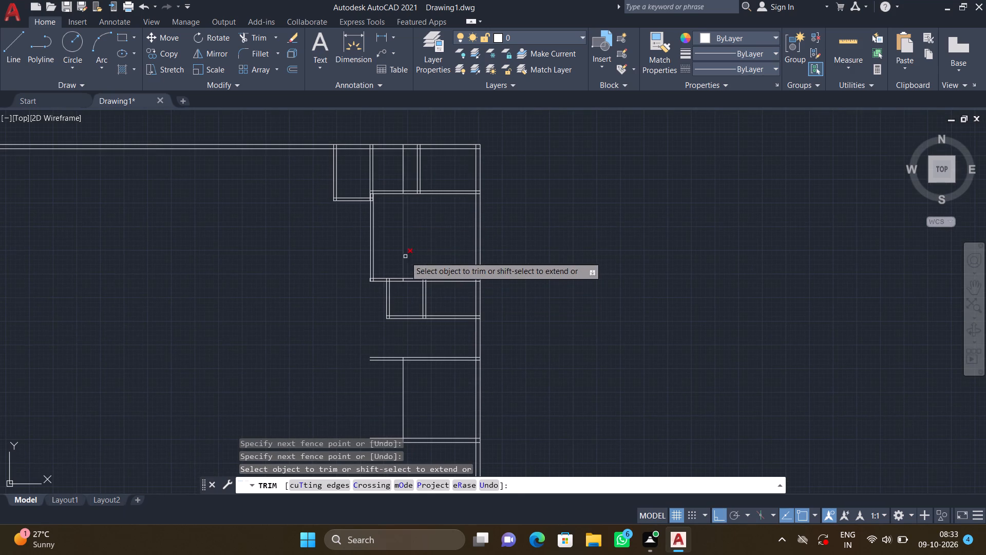
{"action": "scroll", "coordinate": [400, 246], "scroll_direction": "up", "scroll_amount": 3}
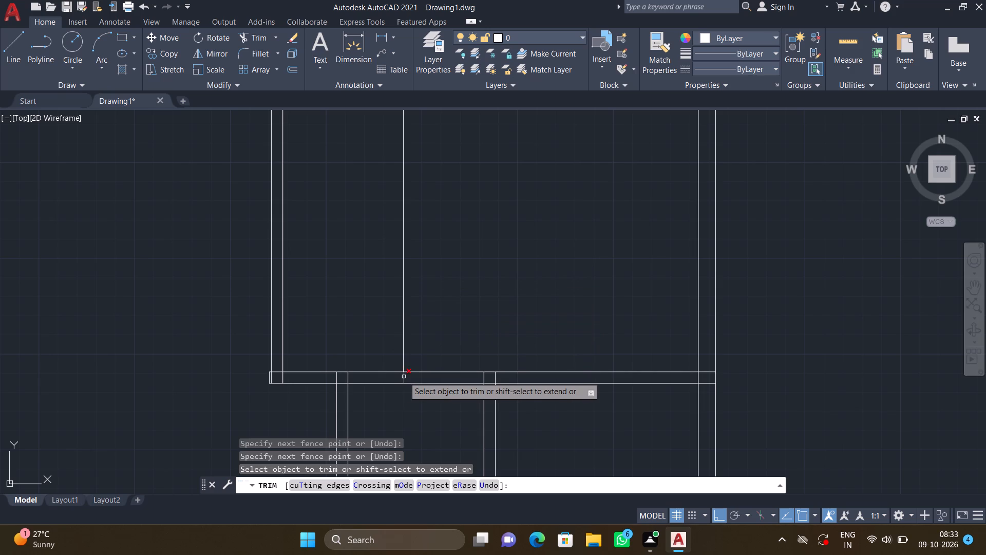
{"action": "left_click", "coordinate": [404, 377]}
{"action": "left_click", "coordinate": [404, 338]}
{"action": "scroll", "coordinate": [454, 260], "scroll_direction": "down", "scroll_amount": 2}
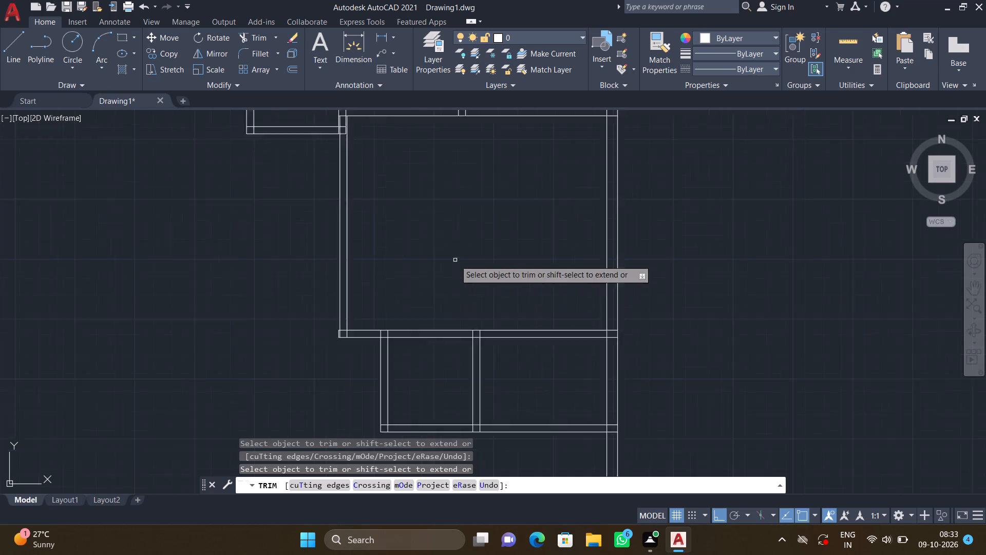
{"action": "scroll", "coordinate": [455, 260], "scroll_direction": "down", "scroll_amount": 1}
{"action": "middle_click_drag", "start_coordinate": [471, 217], "coordinate": [453, 284]}
{"action": "key", "text": "Return"}
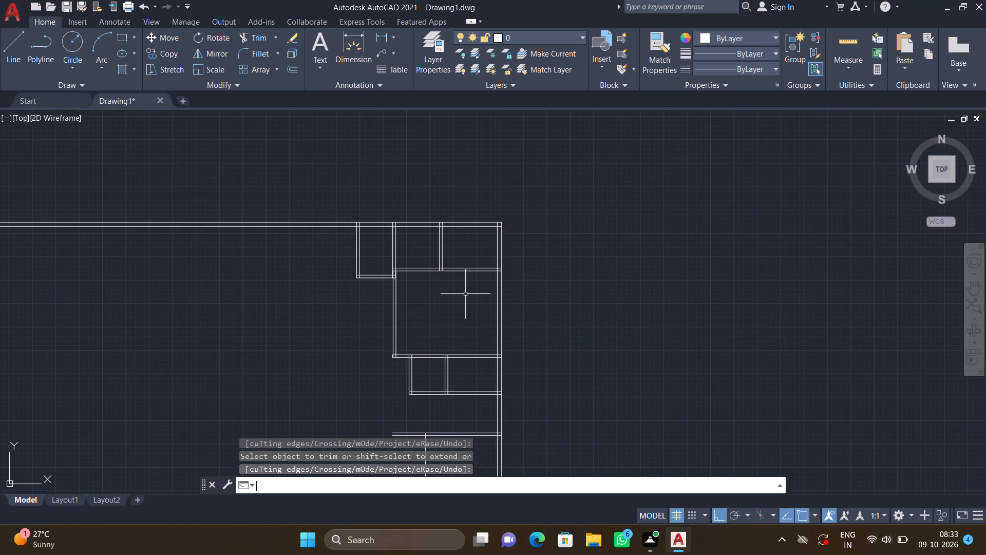
{"action": "scroll", "coordinate": [482, 290], "scroll_direction": "down", "scroll_amount": 3}
{"action": "middle_click_drag", "start_coordinate": [435, 339], "coordinate": [433, 275]}
{"action": "scroll", "coordinate": [460, 269], "scroll_direction": "up", "scroll_amount": 3}
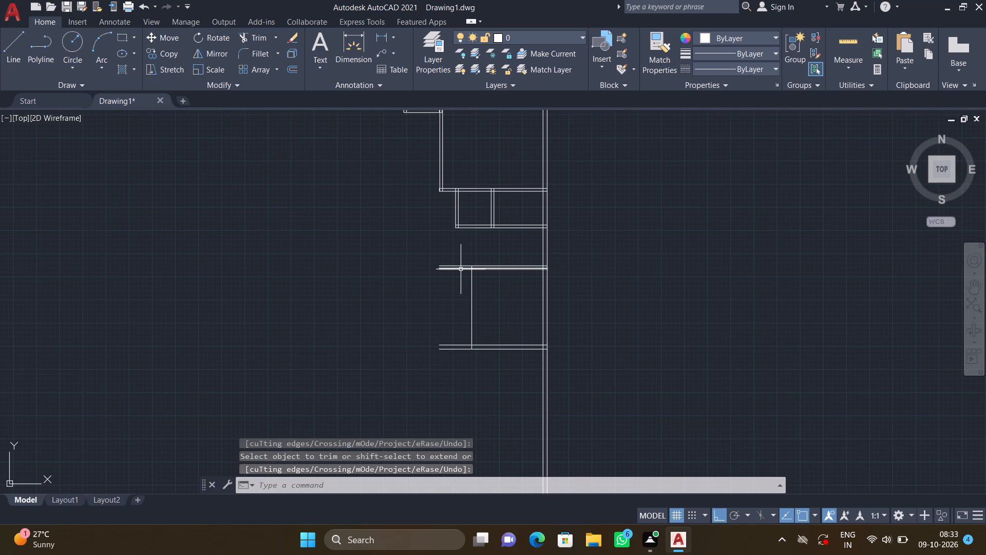
Offset the 12'10" width line of the lowest room by 6" towards negative X to form a vertical partition.
{"action": "key", "text": "o"}
{"action": "key", "text": "Return"}
{"action": "type", "text": "6\""}
{"action": "key", "text": "Return"}
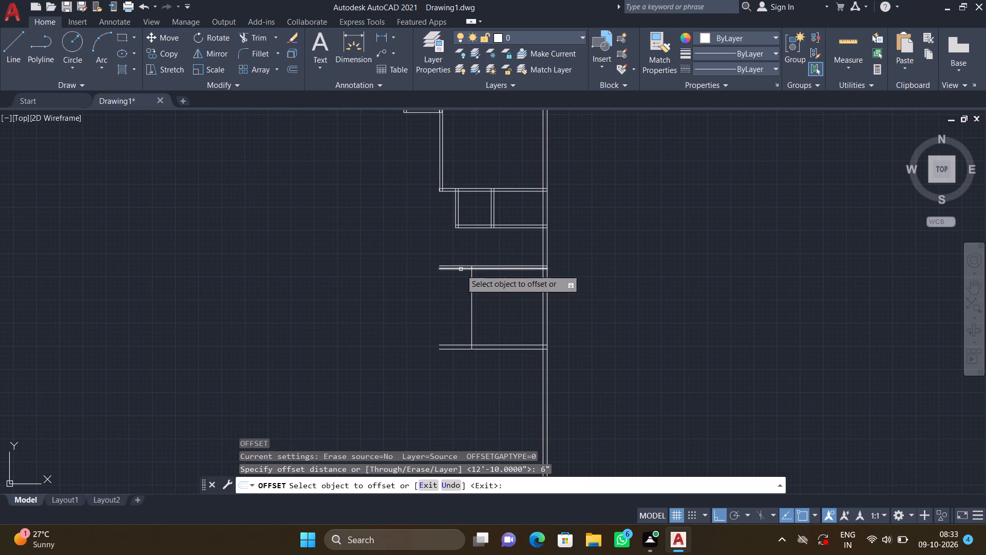
{"action": "left_click", "coordinate": [471, 312]}
{"action": "left_click", "coordinate": [431, 310]}
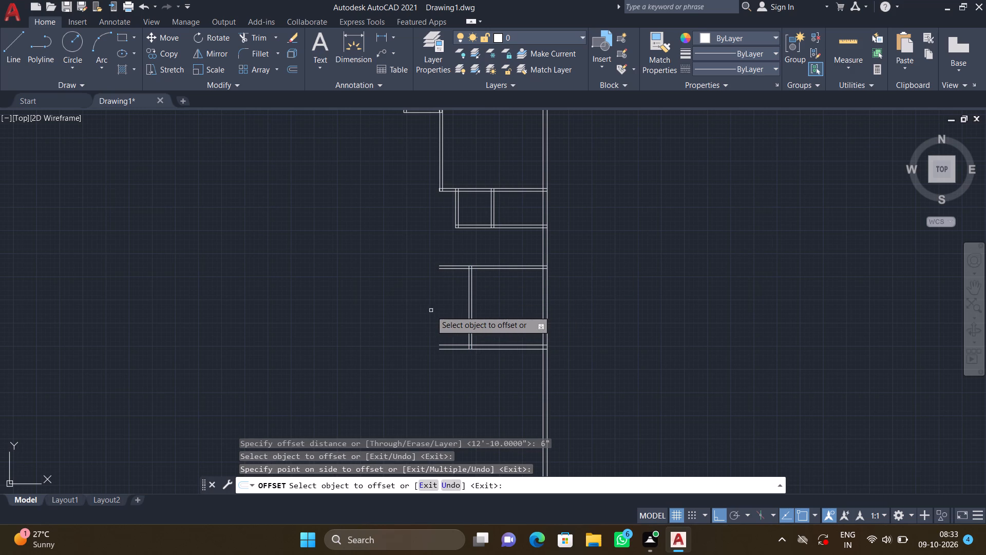
{"action": "key", "text": "Return"}
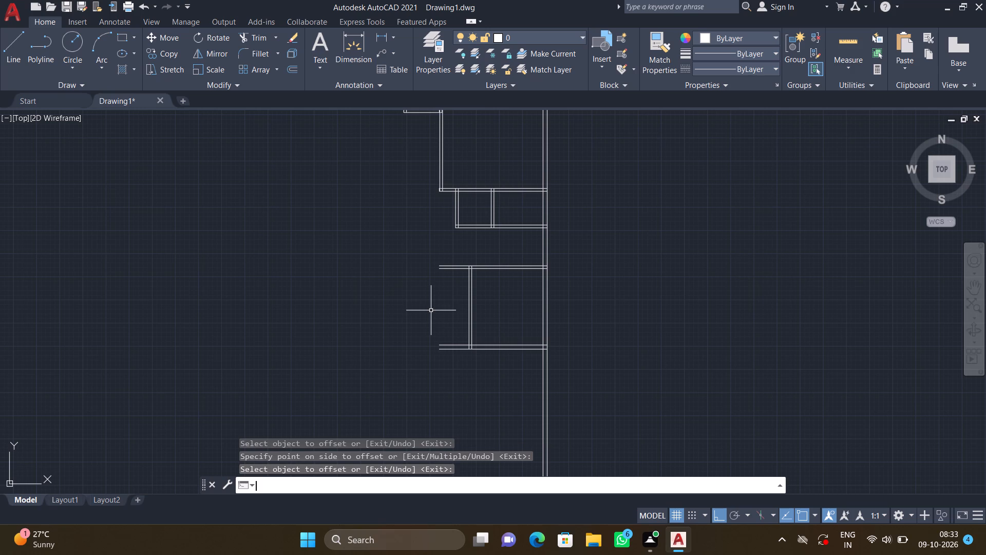
Offset the outer line of the new 6" vertical partition by 14'9" towards negative X to mark the next room's width.
{"action": "middle_click_drag", "start_coordinate": [412, 302], "coordinate": [478, 284]}
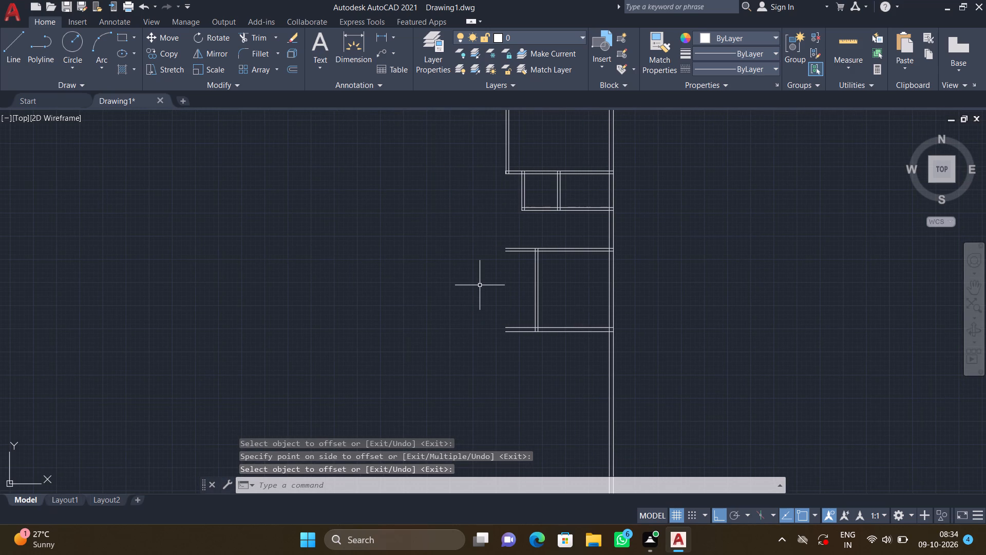
{"action": "key", "text": "o"}
{"action": "key", "text": "Return"}
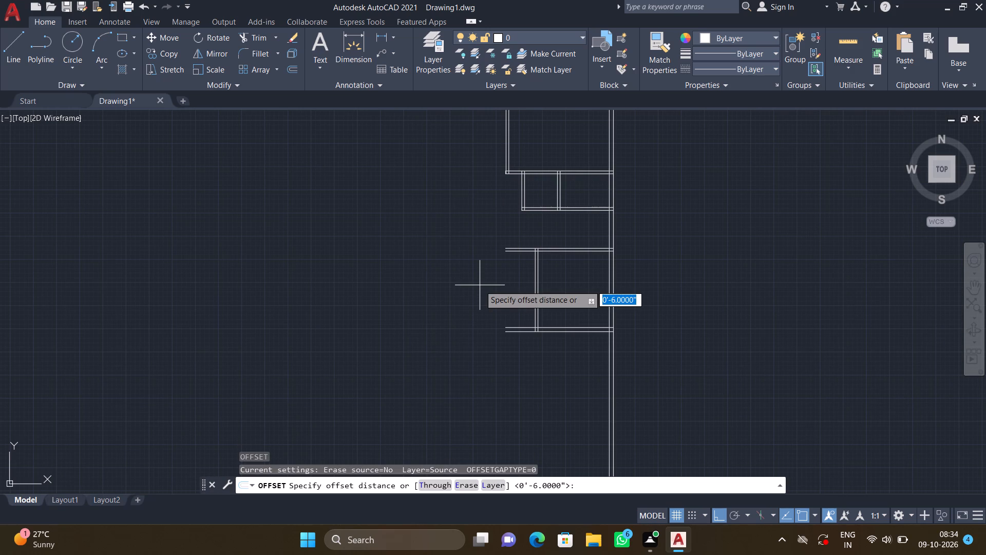
{"action": "type", "text": "14'"}
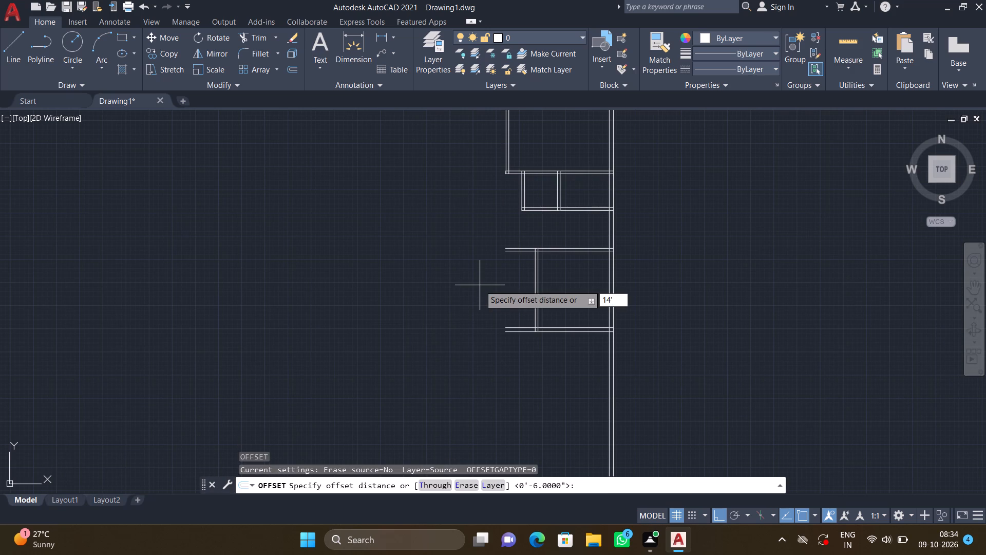
{"action": "key", "text": "9"}
{"action": "key", "text": "shift+quotedbl"}
{"action": "key", "text": "Return"}
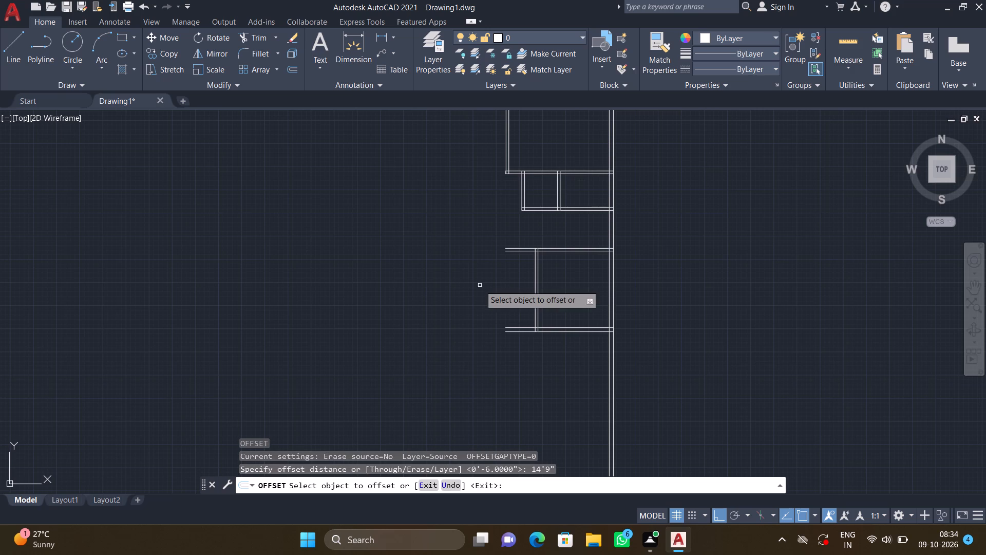
{"action": "scroll", "coordinate": [532, 311], "scroll_direction": "up", "scroll_amount": 2}
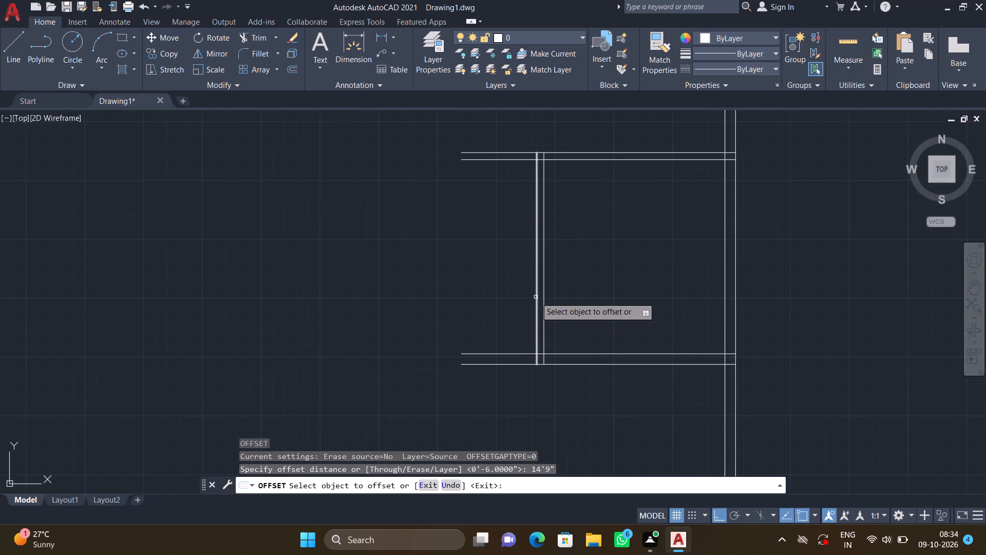
{"action": "left_click", "coordinate": [536, 297]}
{"action": "left_click", "coordinate": [354, 293]}
{"action": "key", "text": "Return"}
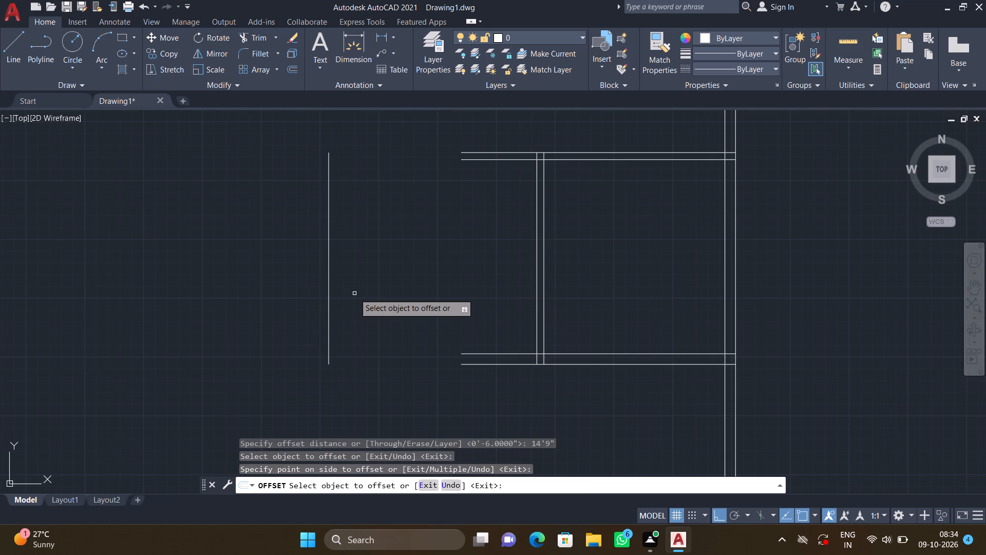
Offset the 14'9" width line by 6" towards negative X to form a second vertical partition.
{"action": "key", "text": "o"}
{"action": "key", "text": "Return"}
{"action": "type", "text": "6\""}
{"action": "key", "text": "Return"}
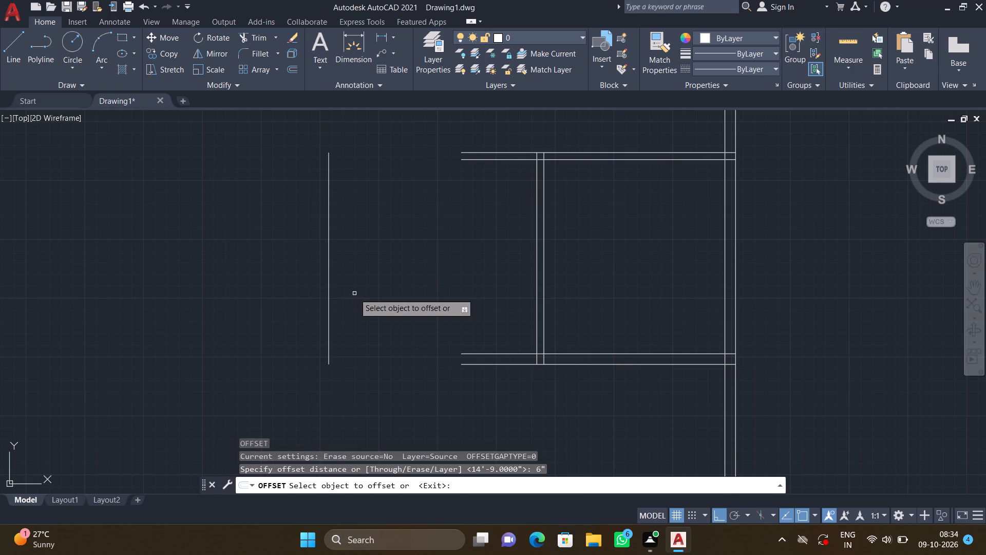
{"action": "left_click", "coordinate": [328, 289]}
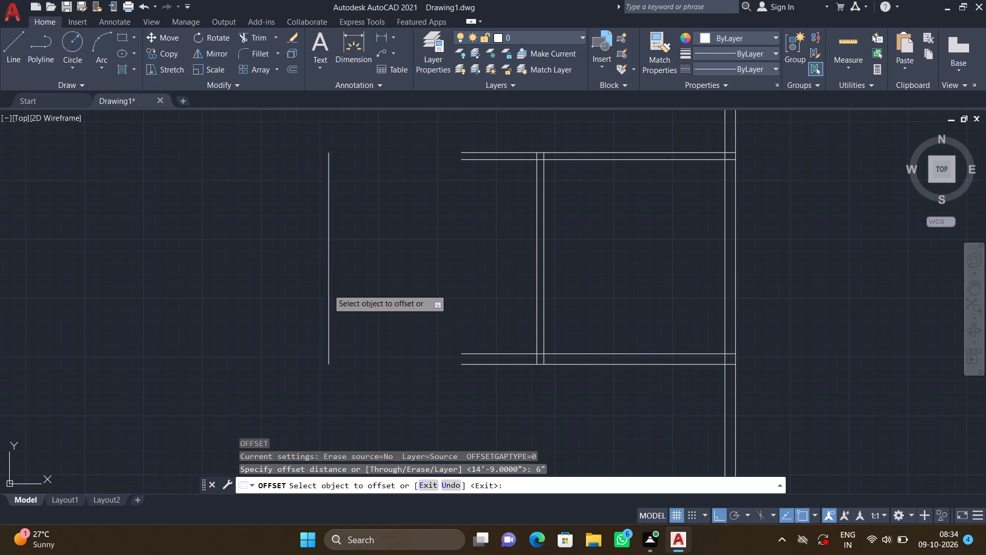
{"action": "double_click", "coordinate": [238, 281]}
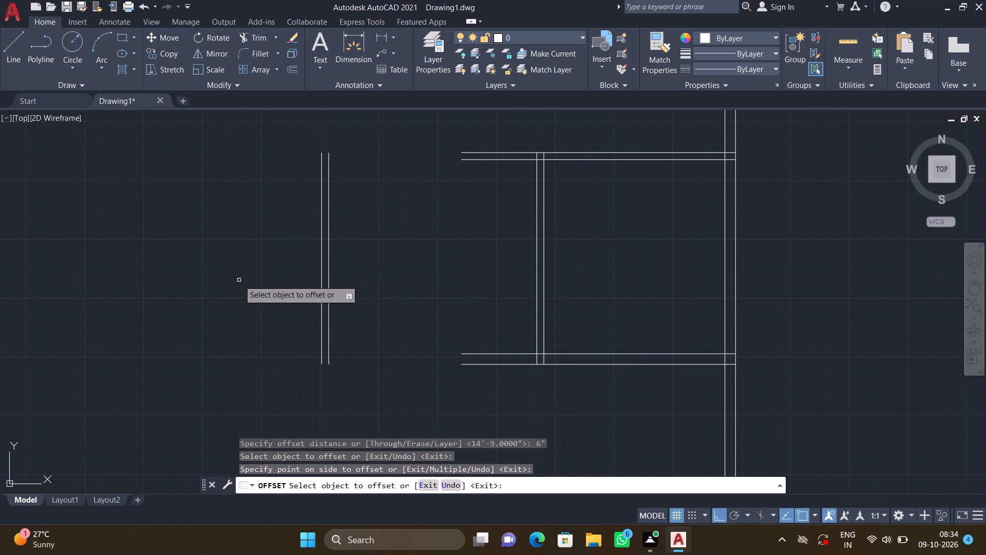
{"action": "key", "text": "Return"}
Offset the negative-X line of the second 6" partition by 13'5" towards negative X to mark the following room's width.
{"action": "scroll", "coordinate": [286, 268], "scroll_direction": "down", "scroll_amount": 4}
{"action": "middle_click_drag", "start_coordinate": [281, 282], "coordinate": [401, 285]}
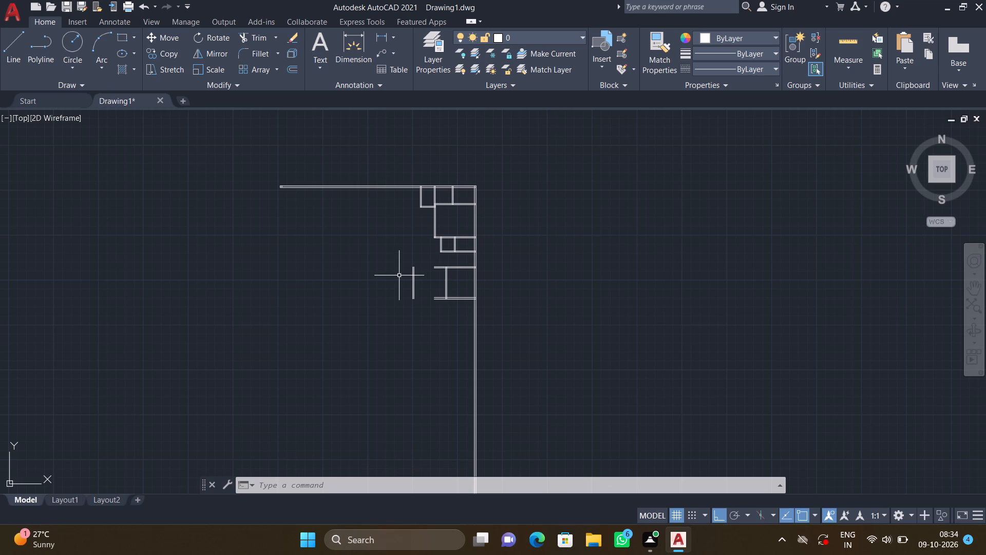
{"action": "key", "text": "o"}
{"action": "key", "text": "Return"}
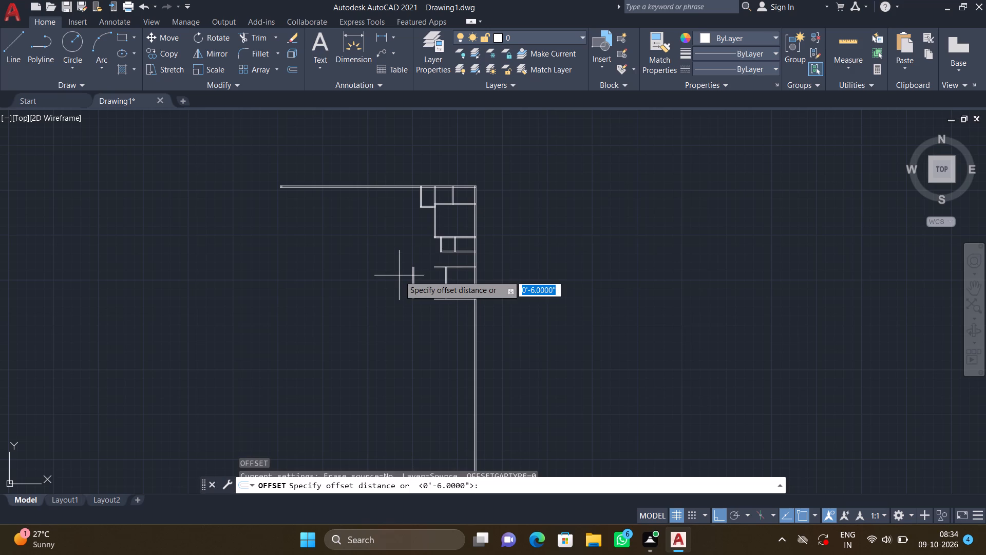
{"action": "type", "text": "13'"}
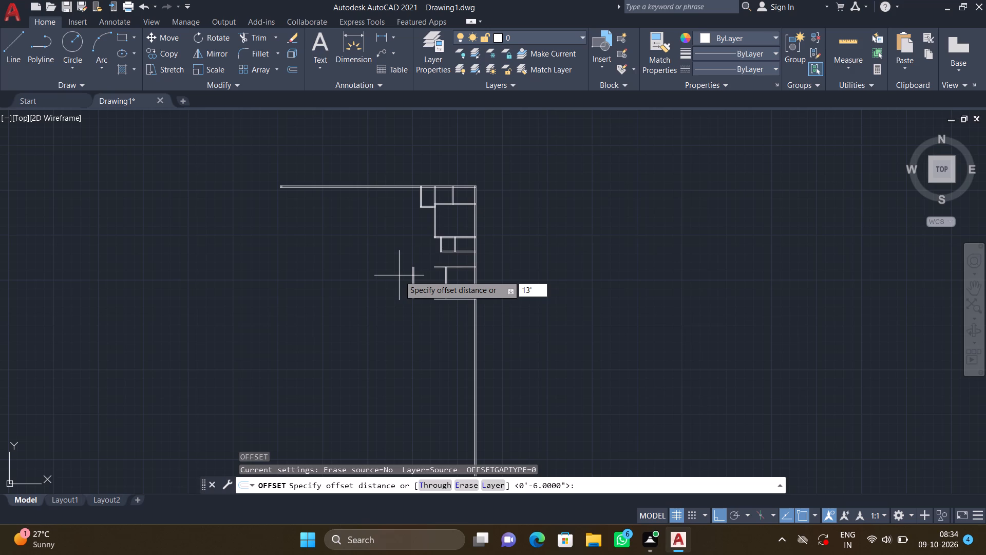
{"action": "type", "text": "5\""}
{"action": "key", "text": "Return"}
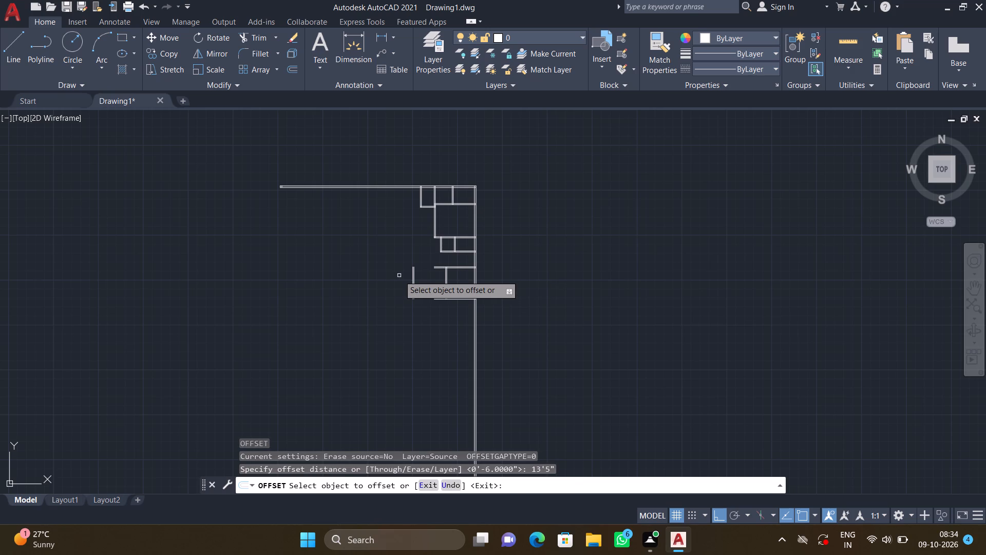
{"action": "scroll", "coordinate": [409, 290], "scroll_direction": "up", "scroll_amount": 3}
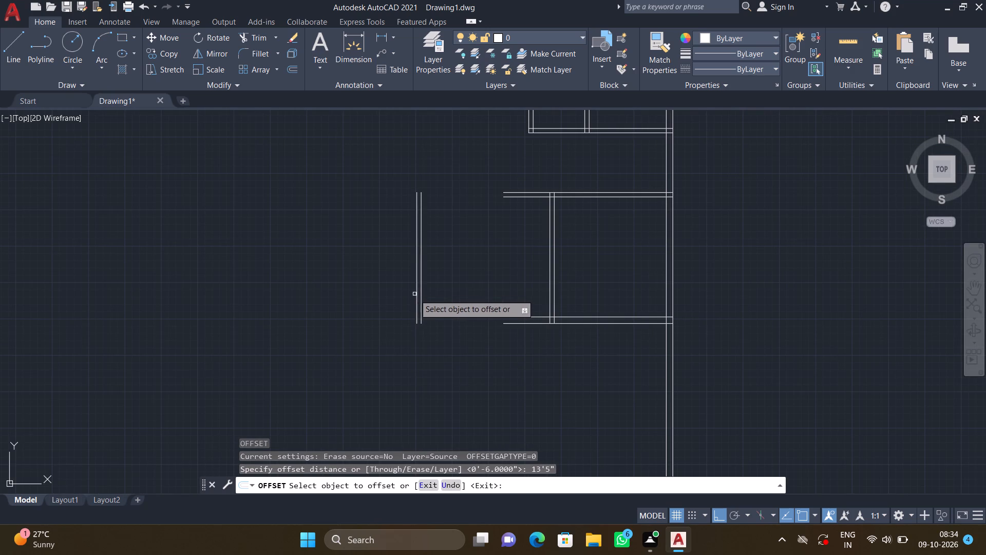
{"action": "double_click", "coordinate": [417, 295]}
{"action": "left_click", "coordinate": [188, 280]}
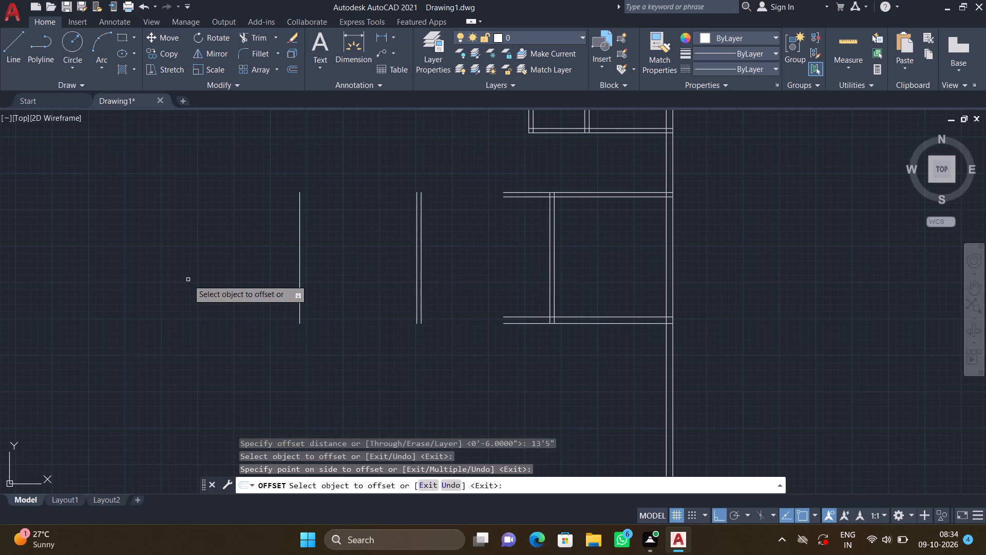
{"action": "key", "text": "Return"}
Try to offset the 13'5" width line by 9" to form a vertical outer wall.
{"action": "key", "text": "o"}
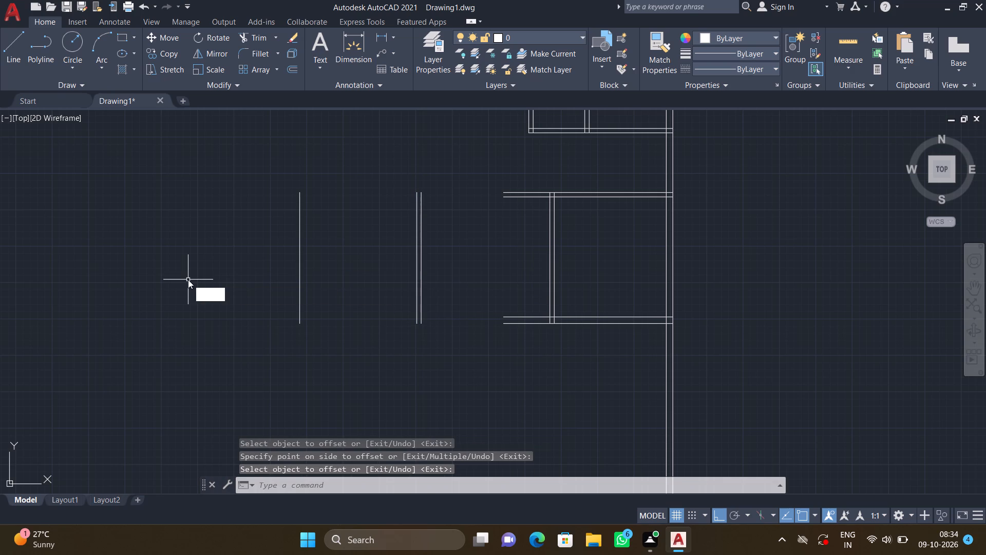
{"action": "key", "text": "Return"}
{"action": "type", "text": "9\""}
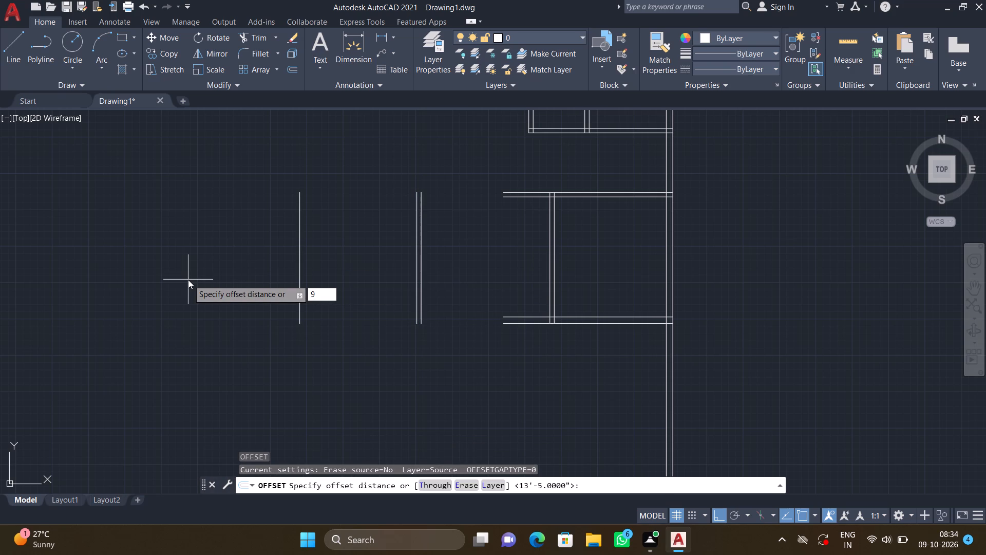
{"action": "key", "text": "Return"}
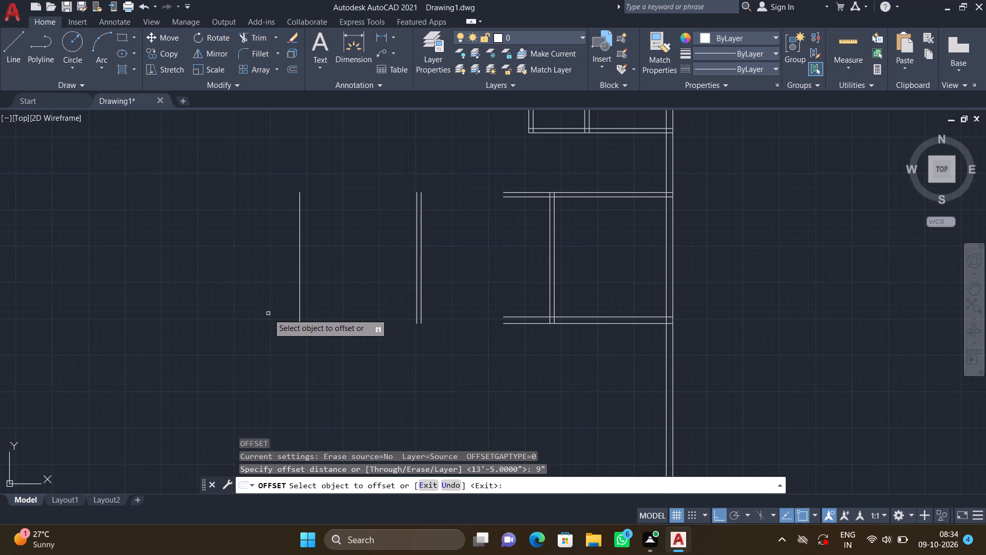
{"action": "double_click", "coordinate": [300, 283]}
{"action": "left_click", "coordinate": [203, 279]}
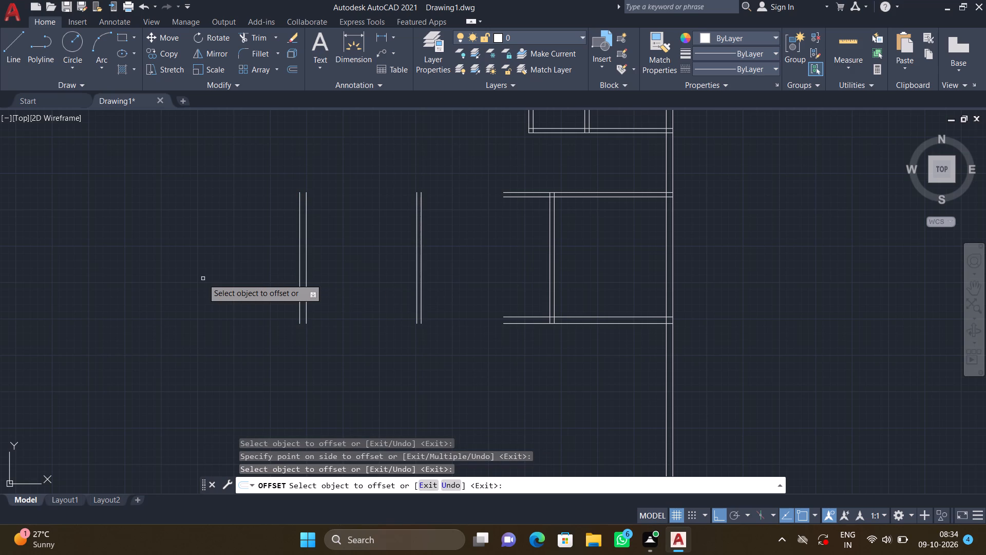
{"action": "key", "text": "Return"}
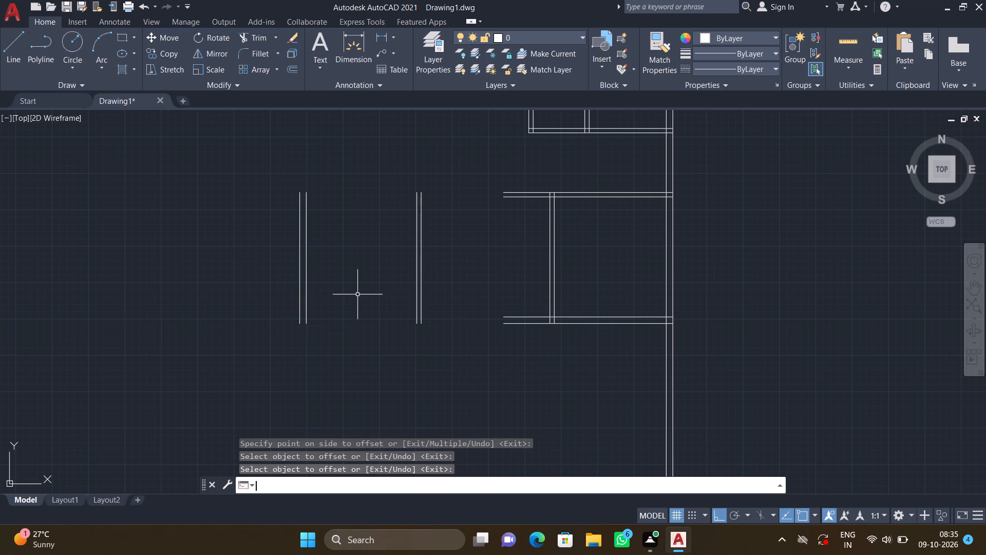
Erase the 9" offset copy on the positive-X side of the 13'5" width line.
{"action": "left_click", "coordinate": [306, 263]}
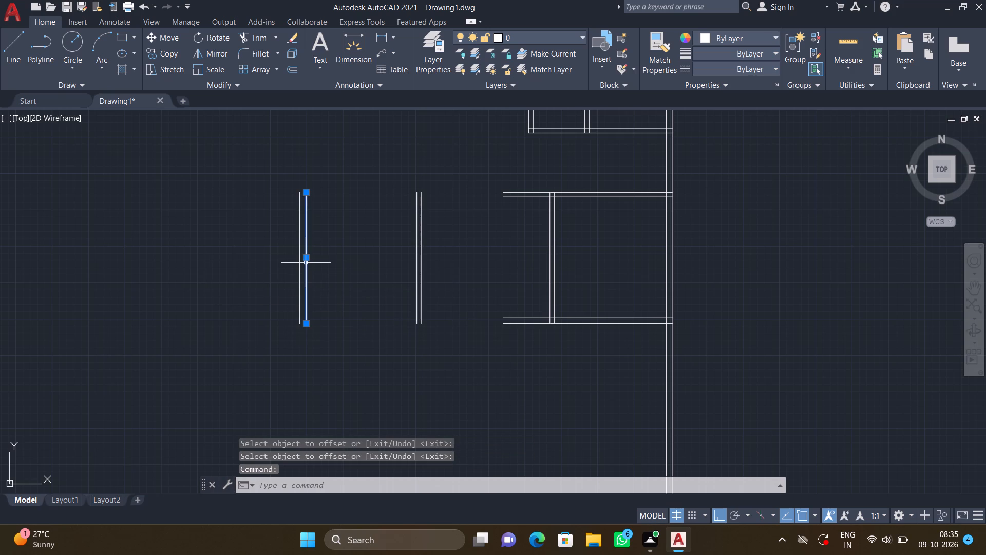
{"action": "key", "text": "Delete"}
Offset the 13'5" width line by 9" towards negative X to form a vertical outer wall.
{"action": "key", "text": "o"}
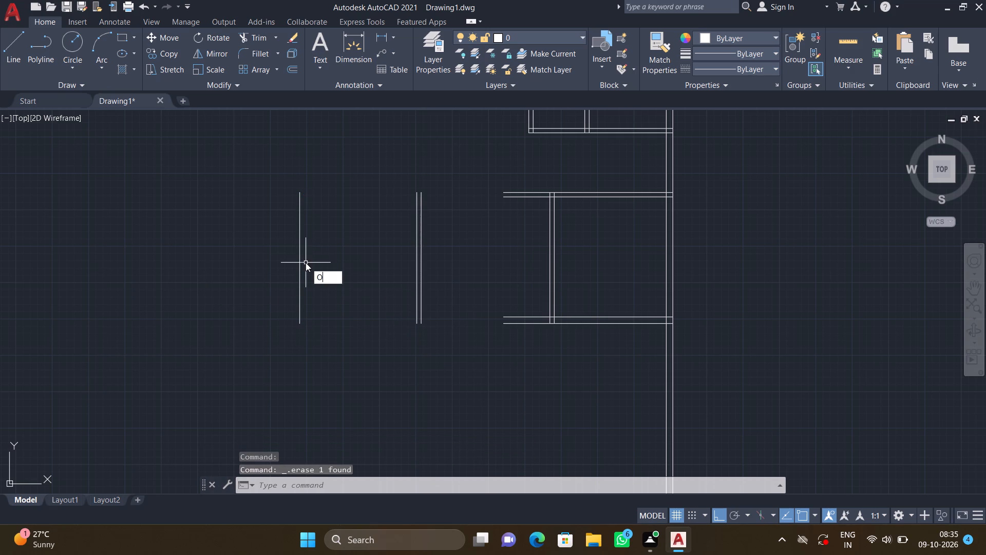
{"action": "key", "text": "Return"}
{"action": "type", "text": "9\""}
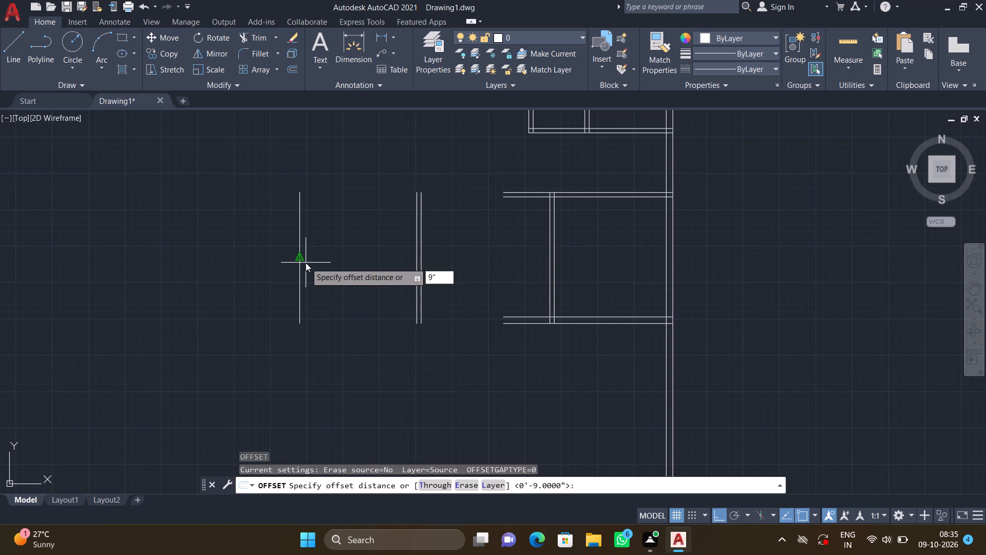
{"action": "key", "text": "Return"}
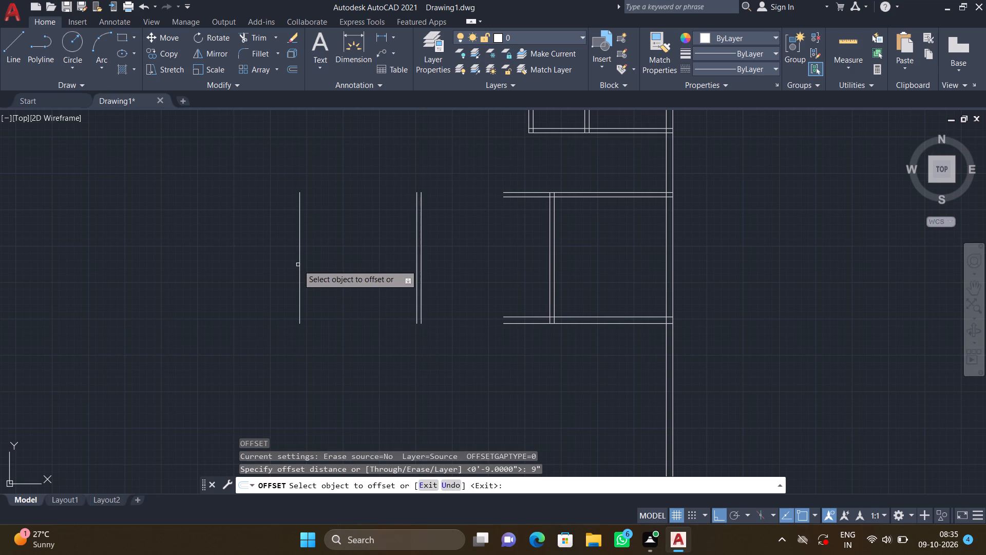
{"action": "left_click", "coordinate": [299, 265]}
{"action": "left_click", "coordinate": [194, 256]}
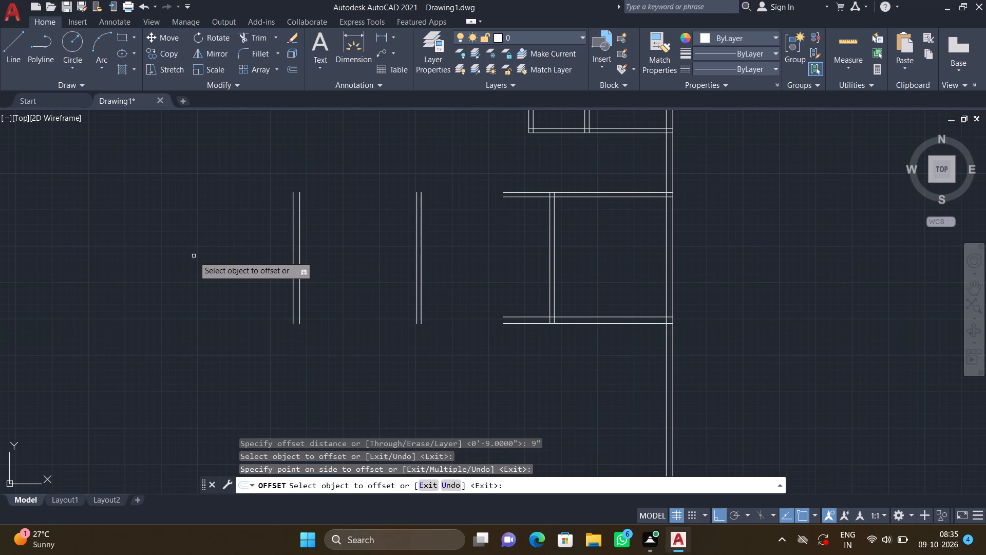
{"action": "key", "text": "Return"}
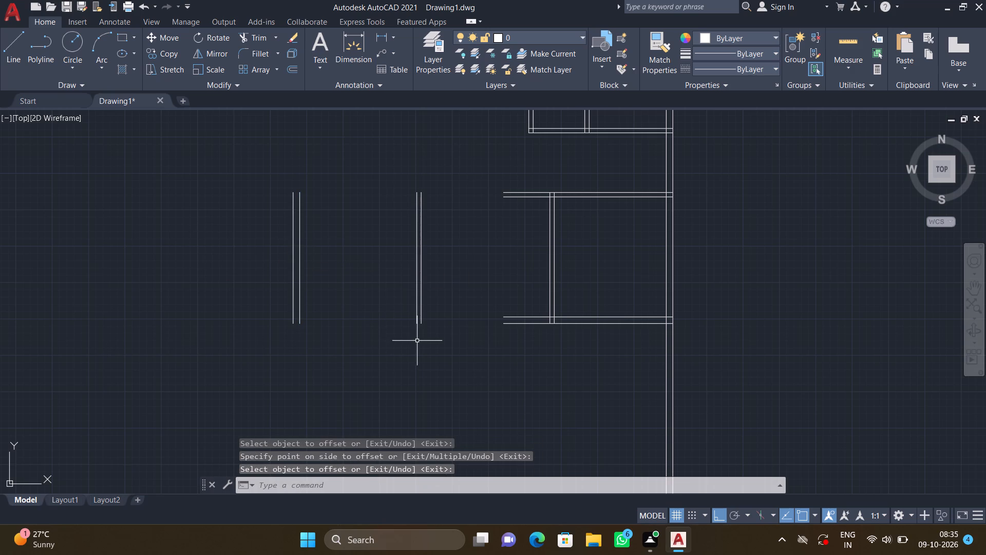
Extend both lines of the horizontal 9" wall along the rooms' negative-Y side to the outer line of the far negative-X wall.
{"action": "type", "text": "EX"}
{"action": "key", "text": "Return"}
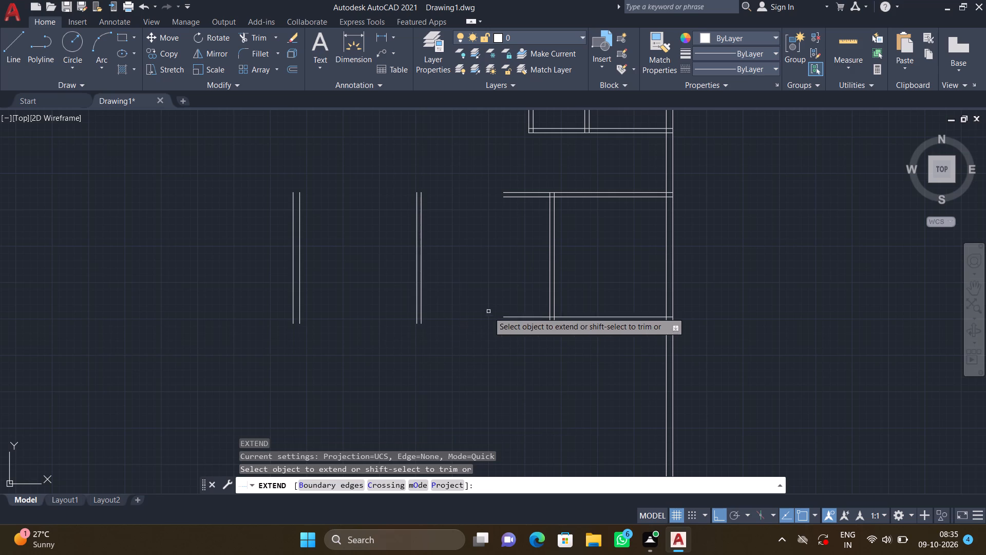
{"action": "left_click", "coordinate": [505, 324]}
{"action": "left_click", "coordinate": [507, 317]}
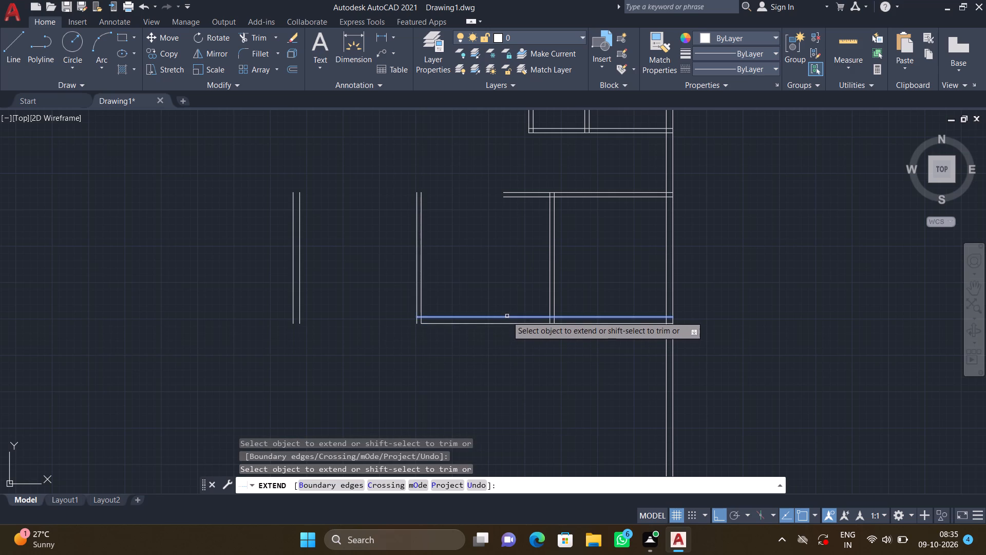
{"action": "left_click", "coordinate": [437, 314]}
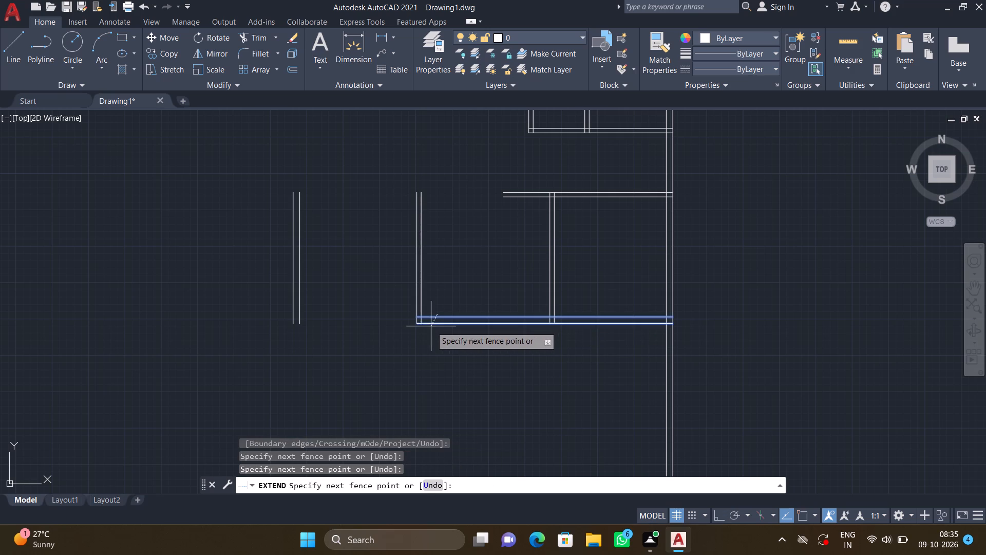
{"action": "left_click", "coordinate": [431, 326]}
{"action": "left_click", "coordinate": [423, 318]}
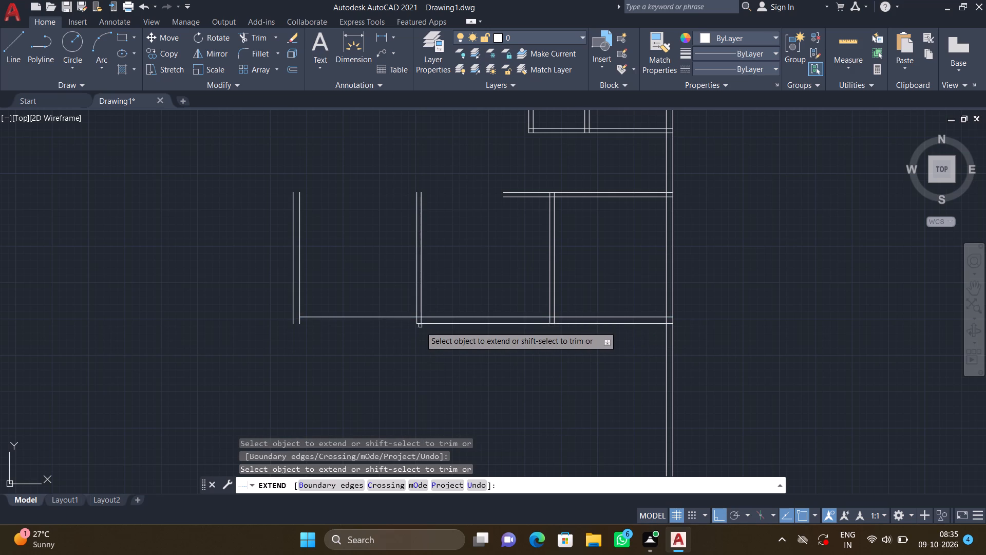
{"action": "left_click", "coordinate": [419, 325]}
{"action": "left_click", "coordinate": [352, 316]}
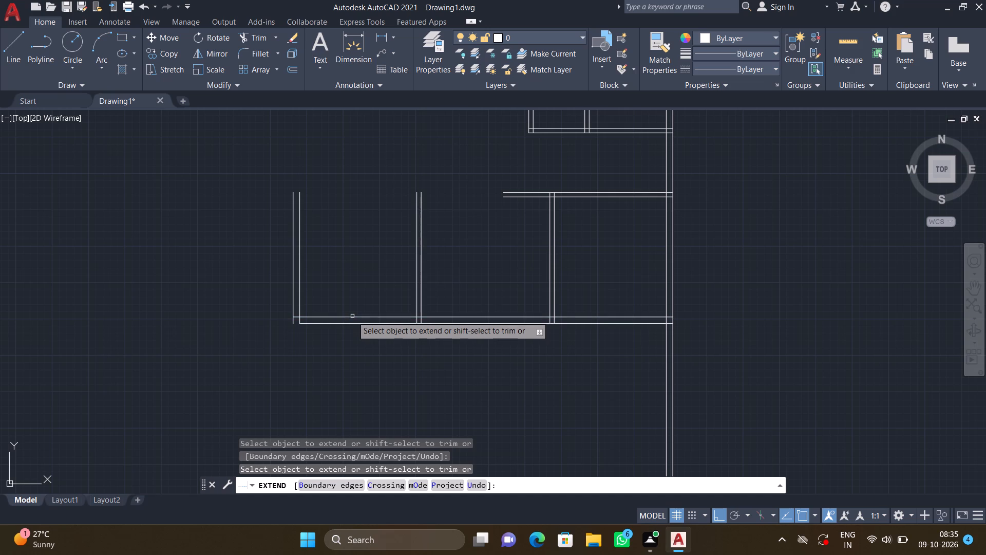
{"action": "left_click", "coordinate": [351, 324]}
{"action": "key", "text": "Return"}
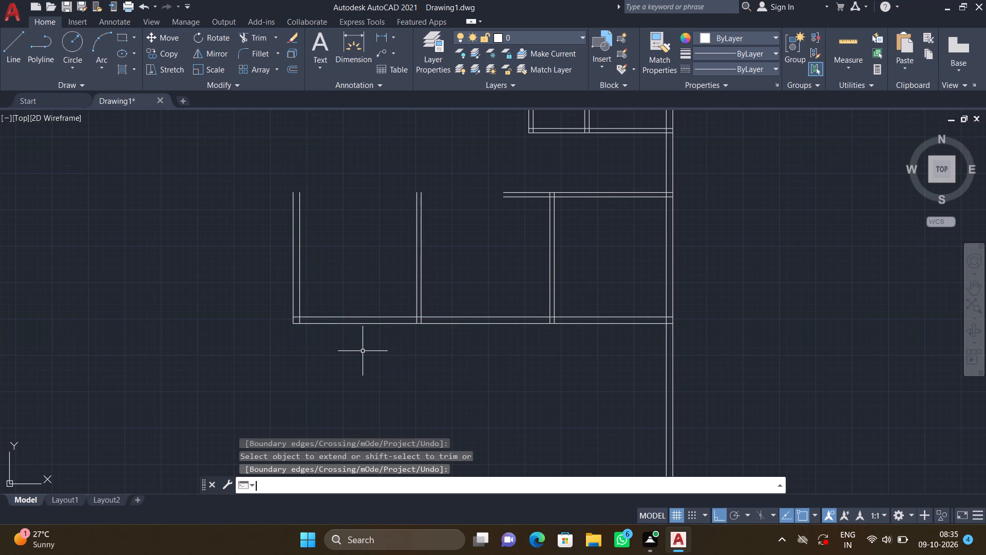
Offset the negative-Y line of the horizontal 6" partition by 13'3" towards negative Y to mark the room's depth.
{"action": "scroll", "coordinate": [362, 351], "scroll_direction": "down", "scroll_amount": 4}
{"action": "middle_click_drag", "start_coordinate": [363, 355], "coordinate": [452, 350]}
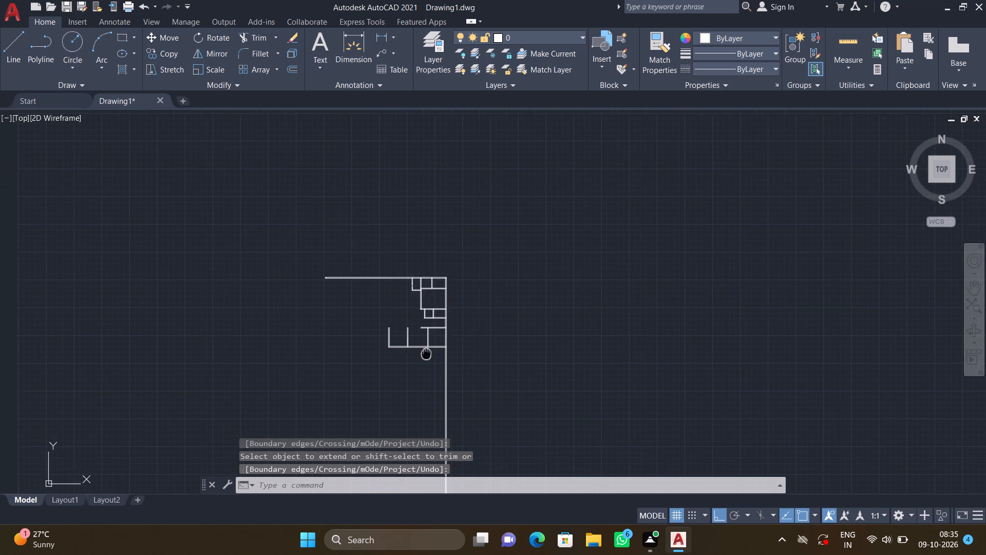
{"action": "middle_click_drag", "start_coordinate": [452, 350], "coordinate": [459, 350]}
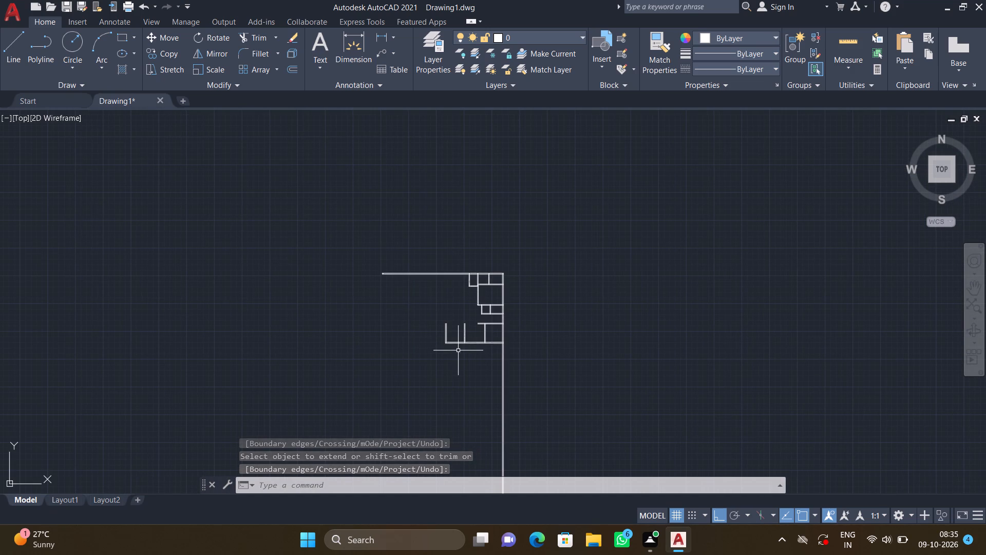
{"action": "scroll", "coordinate": [470, 338], "scroll_direction": "up", "scroll_amount": 3}
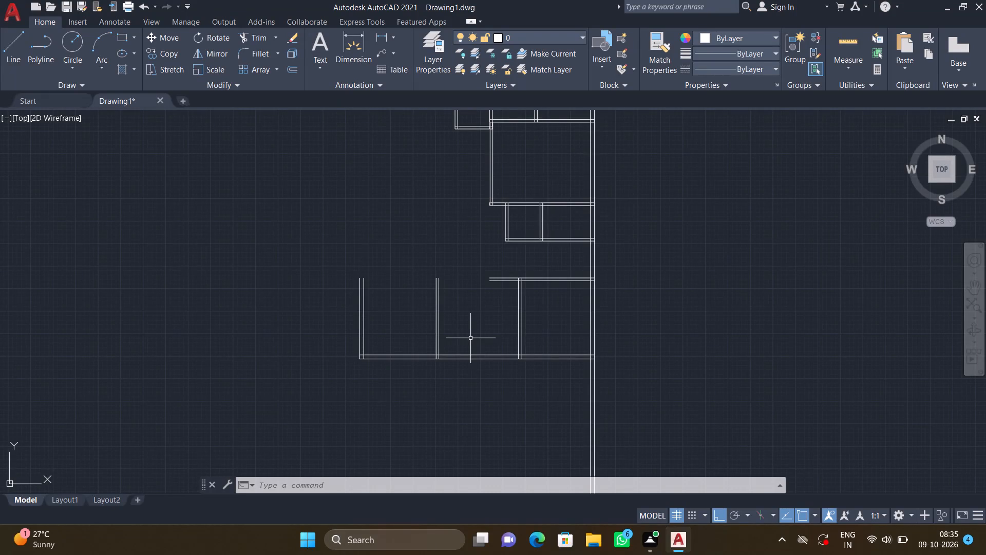
{"action": "scroll", "coordinate": [558, 330], "scroll_direction": "up", "scroll_amount": 2}
{"action": "key", "text": "o"}
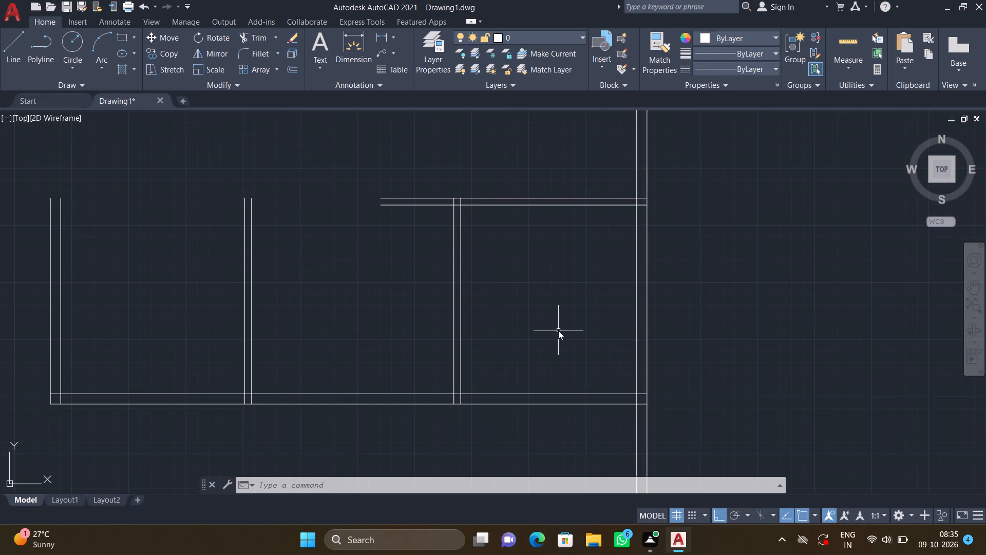
{"action": "key", "text": "Return"}
{"action": "scroll", "coordinate": [560, 333], "scroll_direction": "down", "scroll_amount": 2}
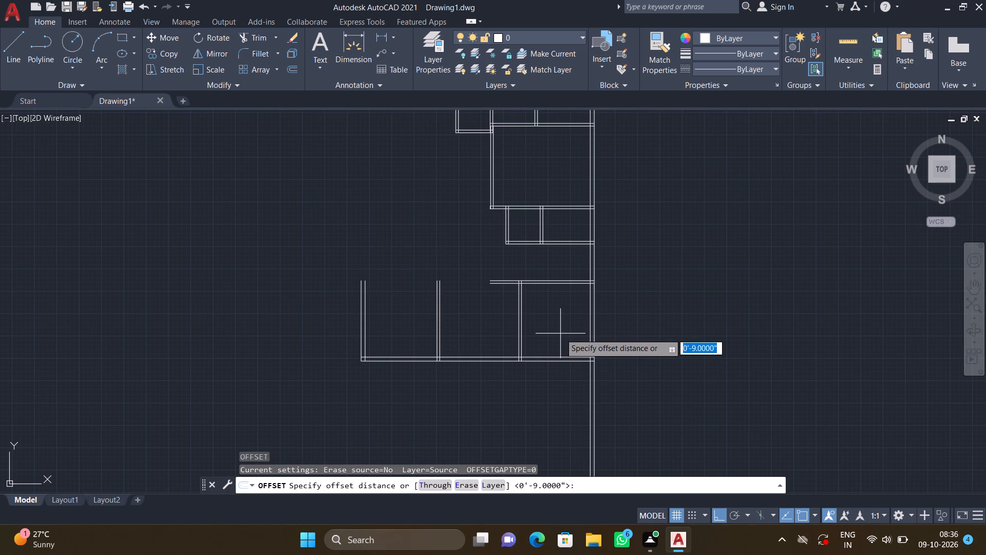
{"action": "type", "text": "13'"}
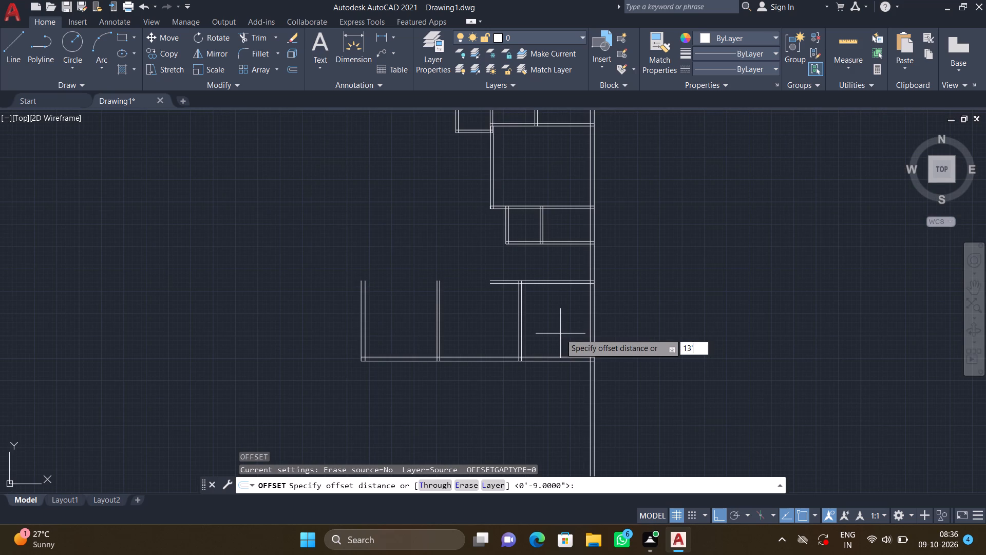
{"action": "type", "text": "3\""}
{"action": "key", "text": "Return"}
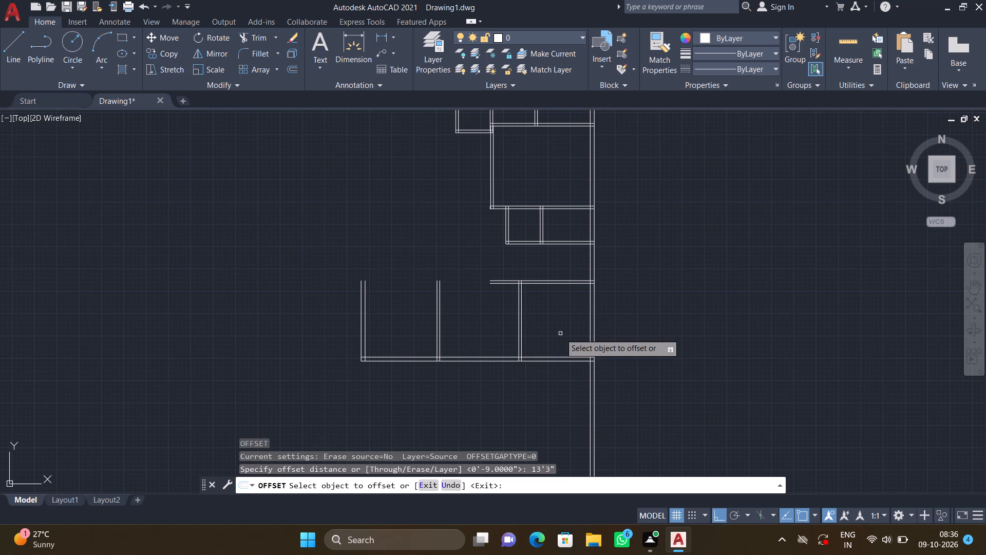
{"action": "scroll", "coordinate": [562, 299], "scroll_direction": "up", "scroll_amount": 2}
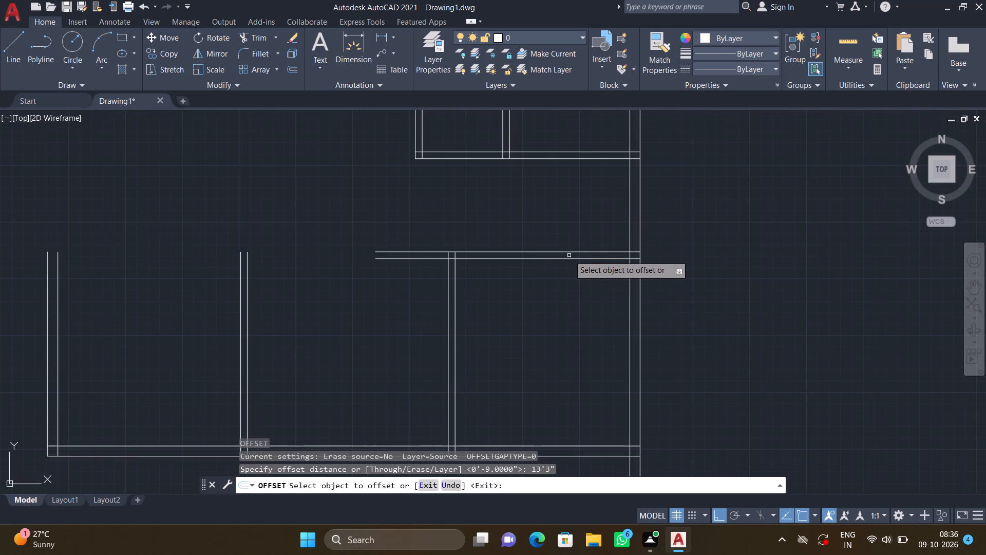
{"action": "left_click", "coordinate": [569, 259]}
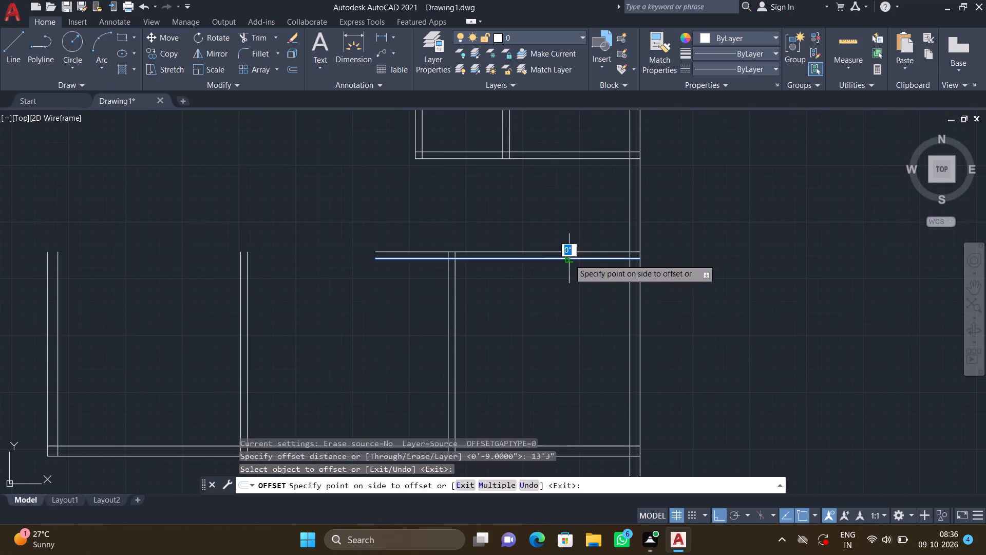
{"action": "left_click", "coordinate": [561, 367]}
{"action": "key", "text": "Return"}
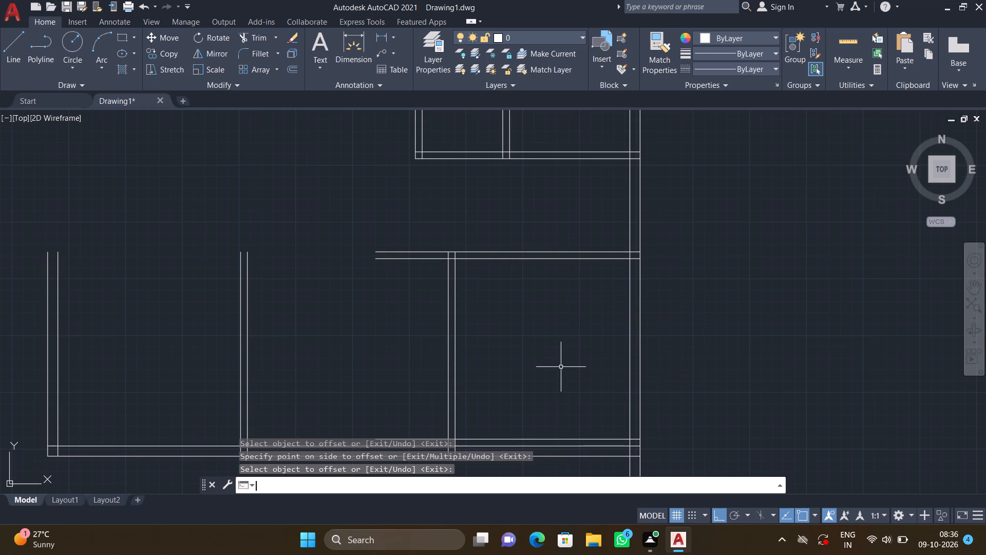
Quick-measure the clear depth and width of the room next to the long vertical outer wall.
{"action": "middle_click_drag", "start_coordinate": [563, 435], "coordinate": [556, 347]}
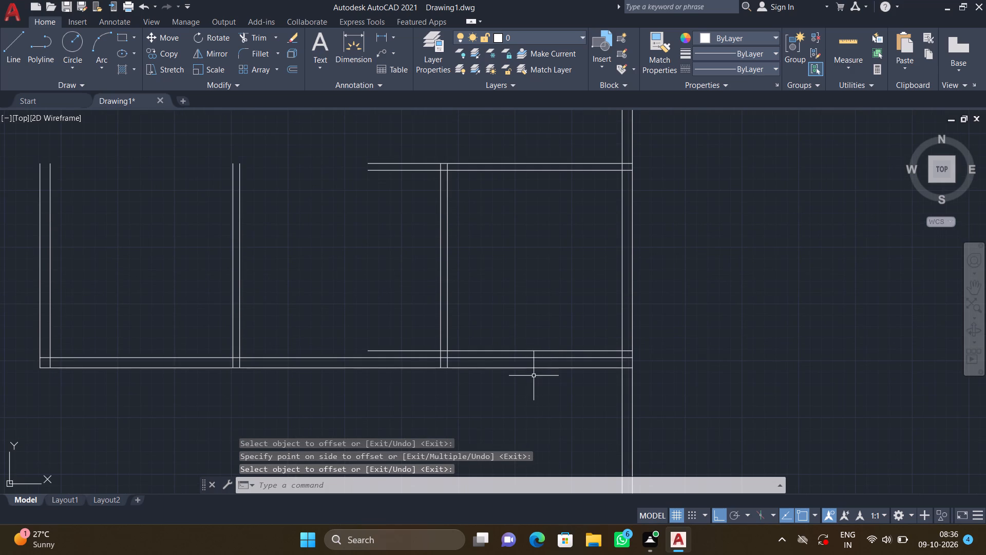
{"action": "scroll", "coordinate": [525, 352], "scroll_direction": "up", "scroll_amount": 1}
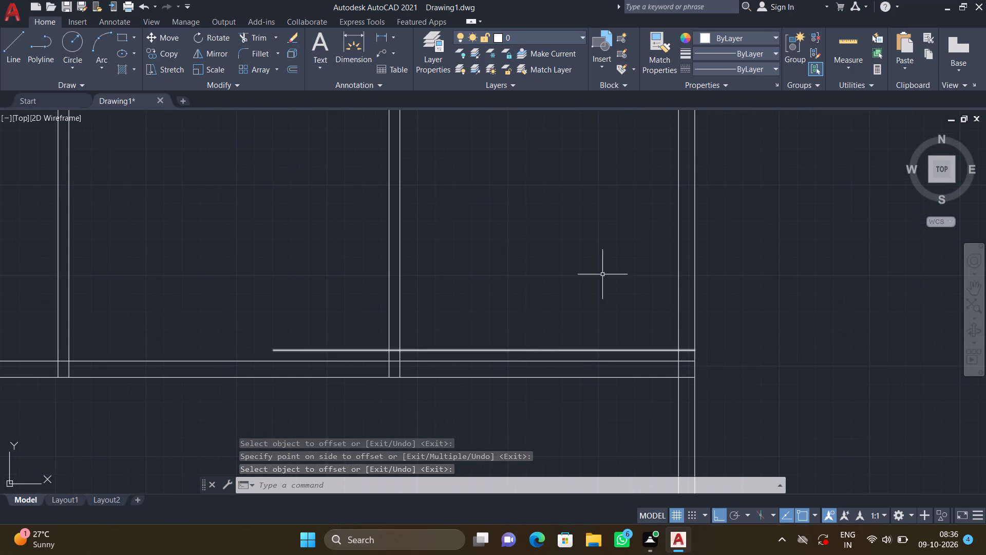
{"action": "left_click", "coordinate": [848, 65]}
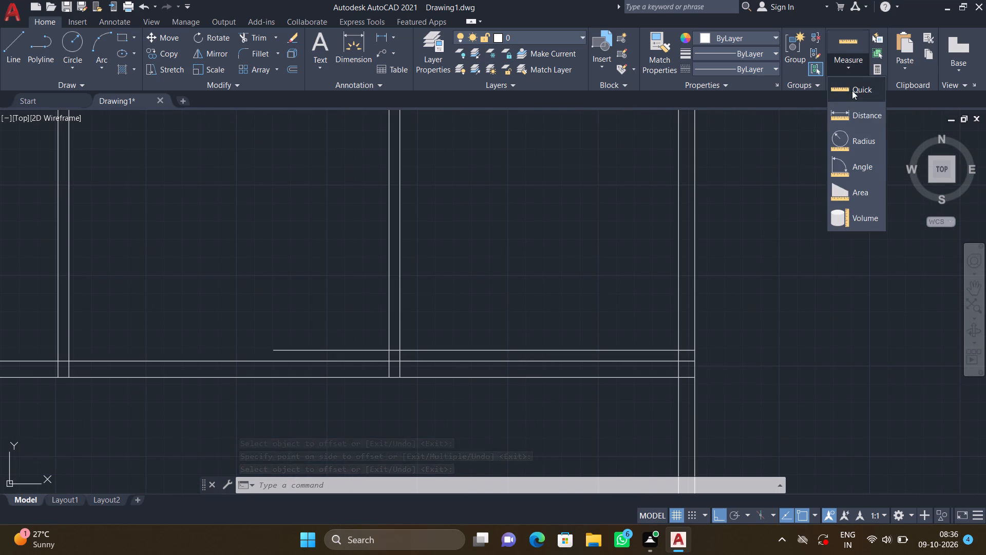
{"action": "double_click", "coordinate": [852, 88]}
{"action": "scroll", "coordinate": [608, 274], "scroll_direction": "down", "scroll_amount": 1}
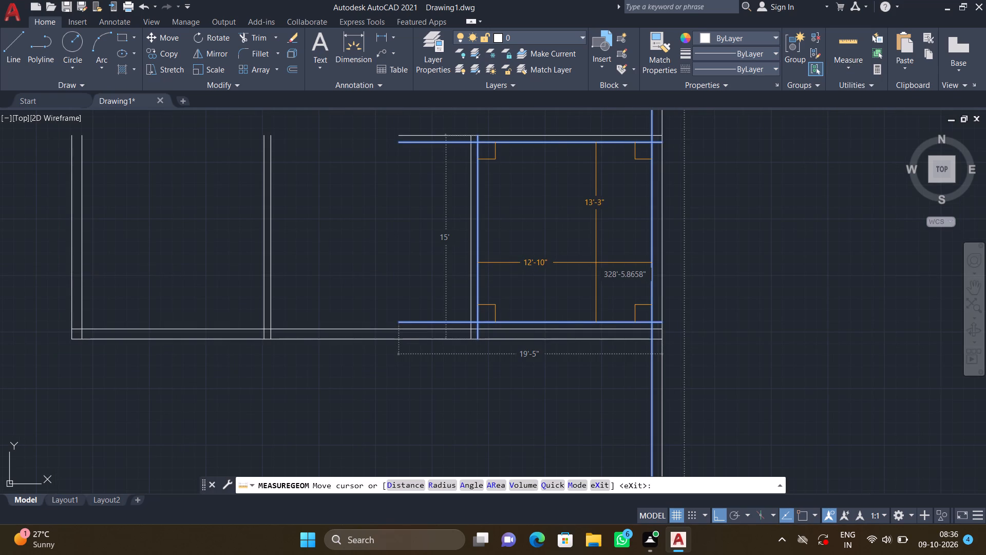
{"action": "scroll", "coordinate": [596, 263], "scroll_direction": "up", "scroll_amount": 1}
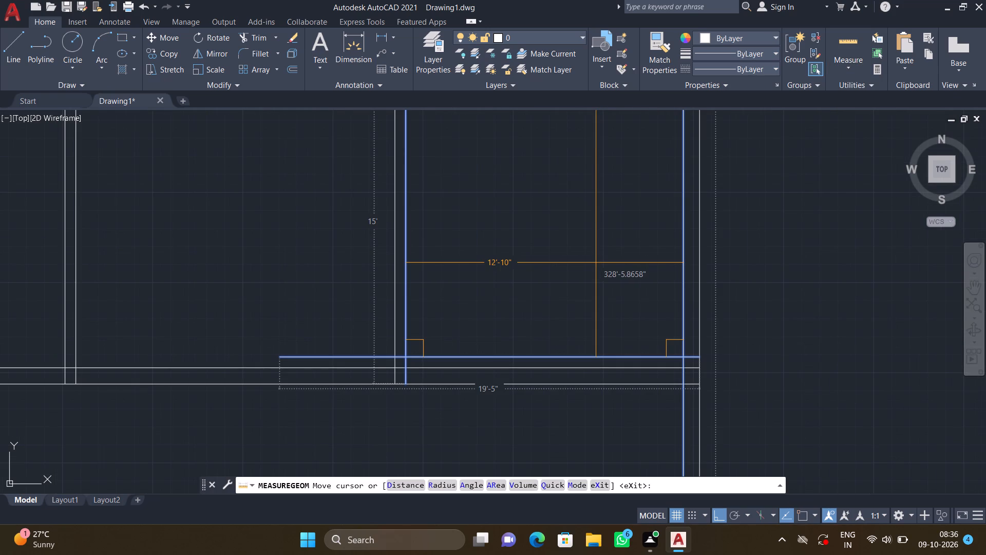
{"action": "key", "text": "Escape"}
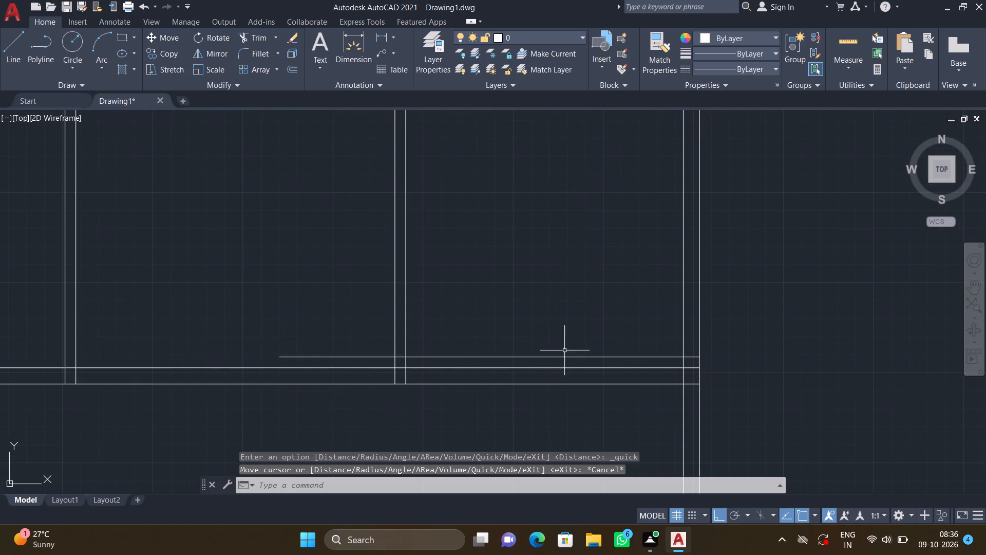
Erase both lines of the extended horizontal 9" wall just beyond the 13'3" depth line.
{"action": "double_click", "coordinate": [548, 366]}
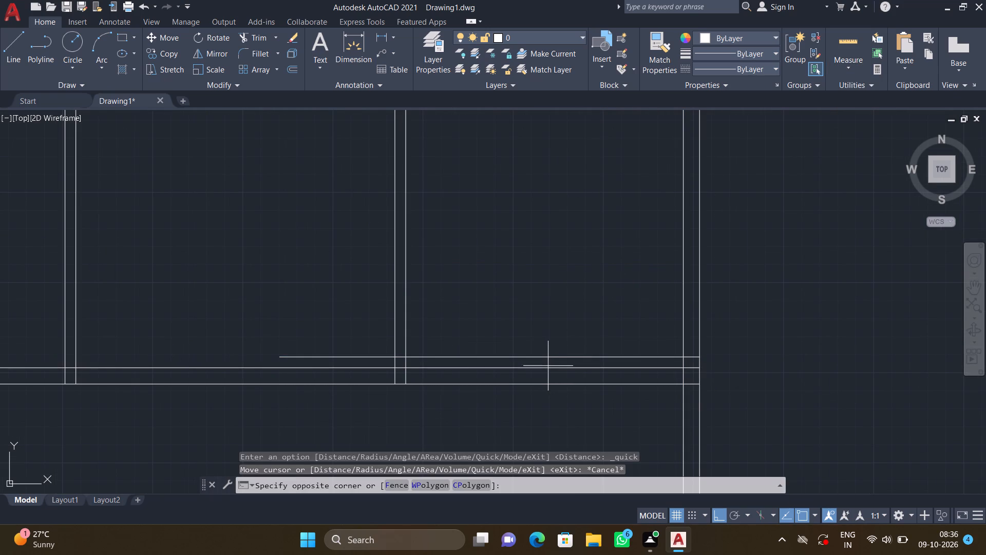
{"action": "left_click", "coordinate": [548, 368]}
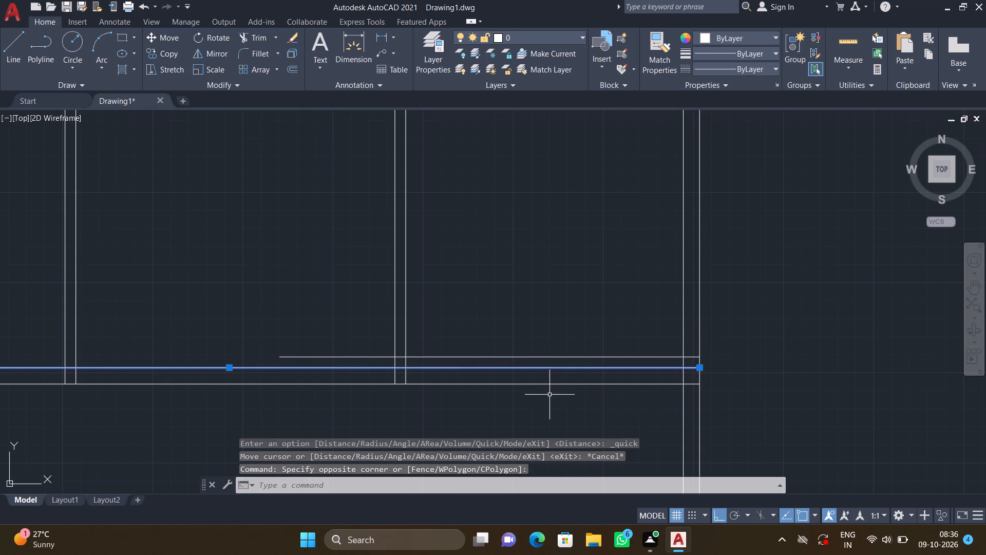
{"action": "left_click", "coordinate": [549, 383]}
{"action": "key", "text": "Delete"}
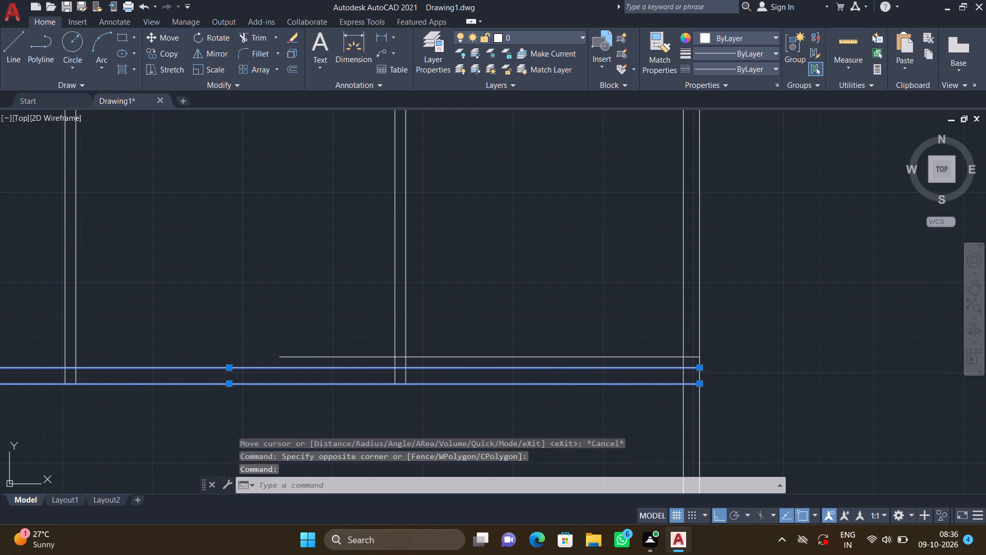
Offset the 13'3" depth line by 6" towards negative Y to form a horizontal partition.
{"action": "key", "text": "o"}
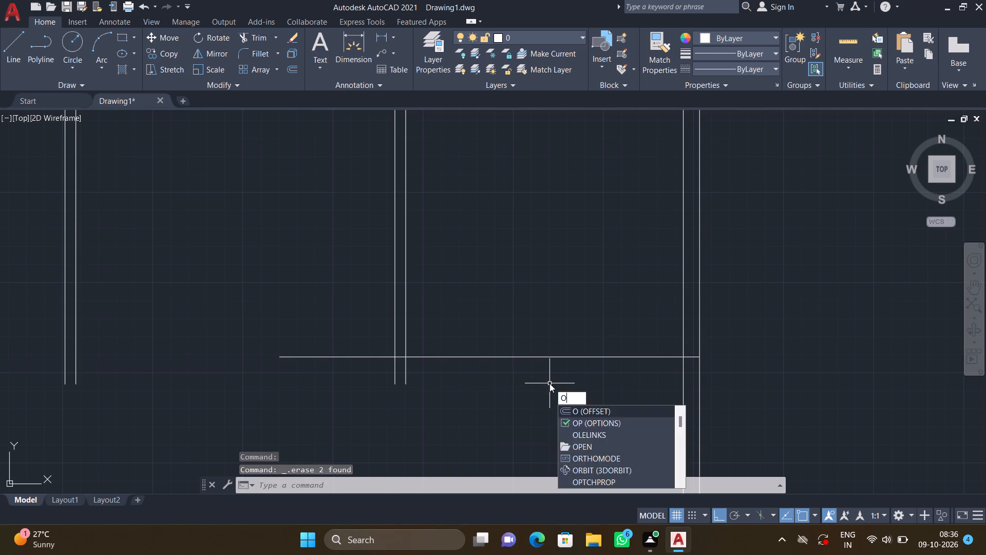
{"action": "key", "text": "Return"}
{"action": "type", "text": "6\""}
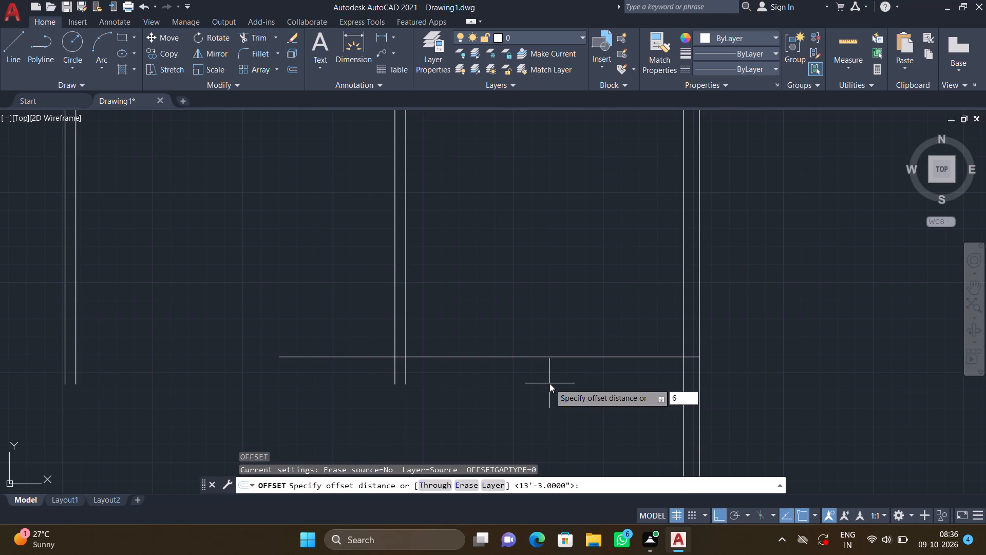
{"action": "key", "text": "Return"}
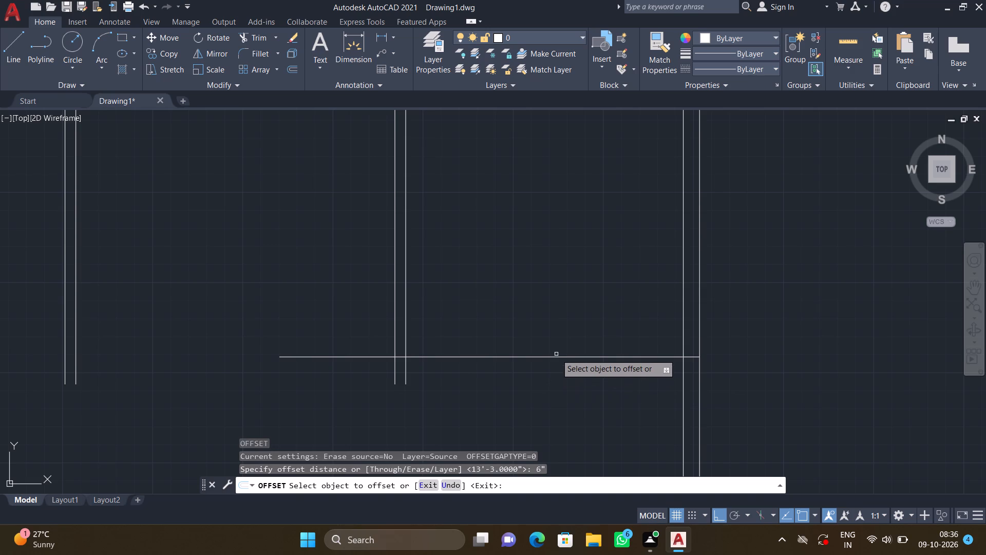
{"action": "left_click", "coordinate": [562, 356]}
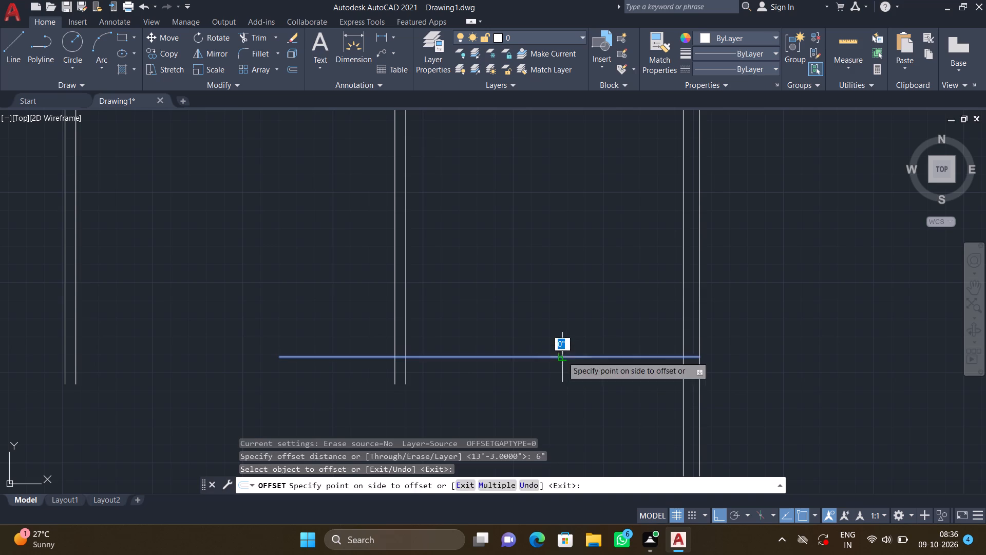
{"action": "left_click", "coordinate": [569, 401]}
{"action": "key", "text": "Return"}
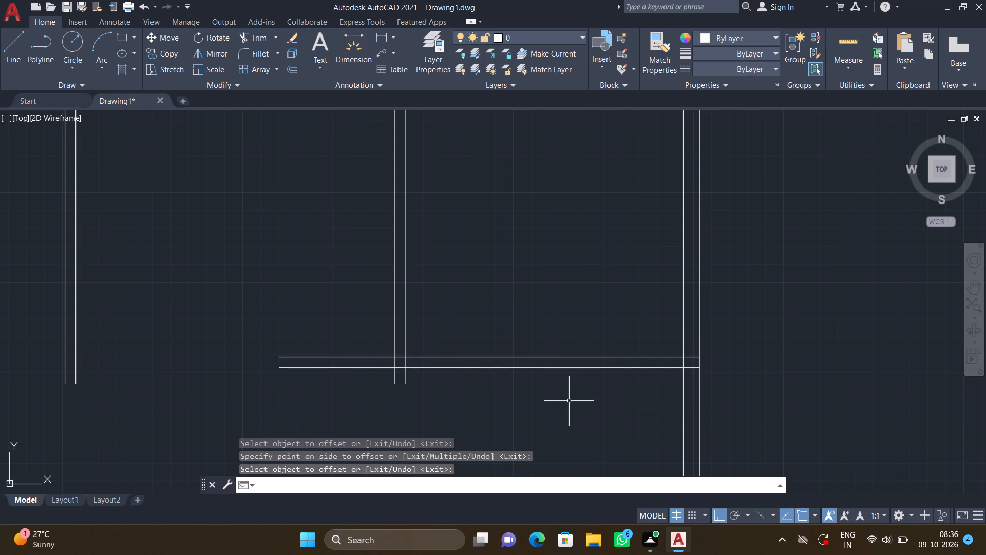
Offset the negative-Y line of the new horizontal 6" partition by 5'11" towards negative Y to mark the following space's depth.
{"action": "key", "text": "o"}
{"action": "key", "text": "Return"}
{"action": "type", "text": "5'"}
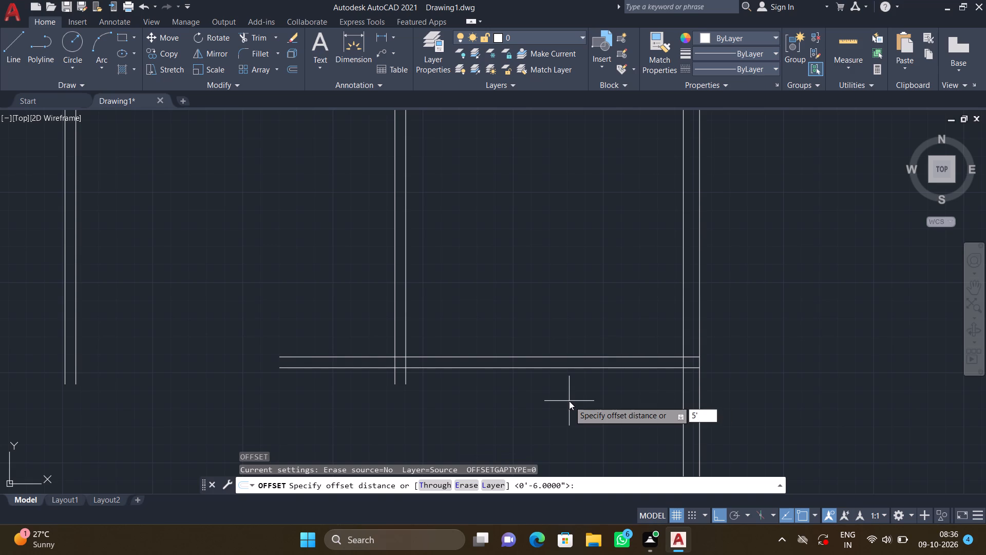
{"action": "type", "text": "11\""}
{"action": "key", "text": "Return"}
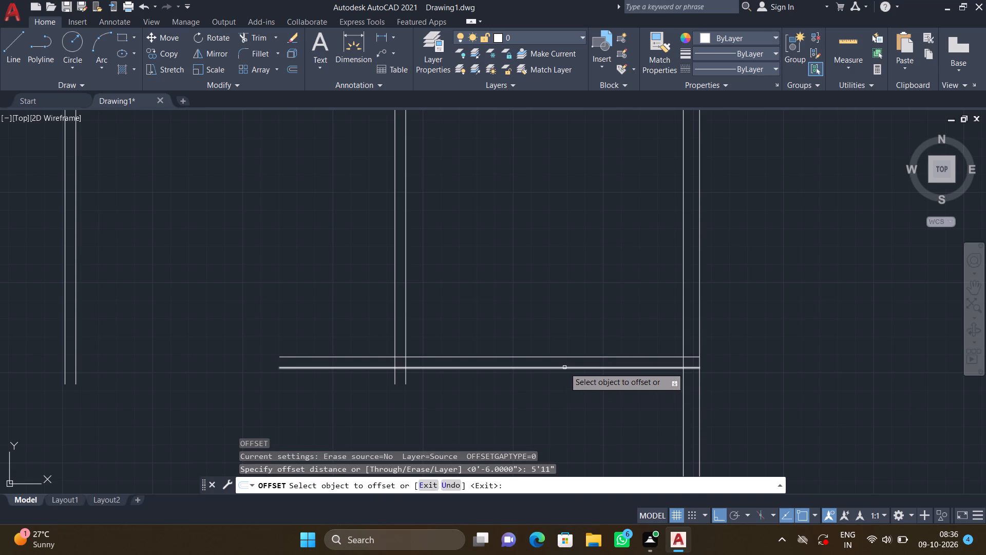
{"action": "left_click", "coordinate": [564, 367]}
{"action": "left_click", "coordinate": [567, 430]}
{"action": "scroll", "coordinate": [572, 431], "scroll_direction": "down", "scroll_amount": 4}
{"action": "middle_click_drag", "start_coordinate": [572, 427], "coordinate": [566, 377]}
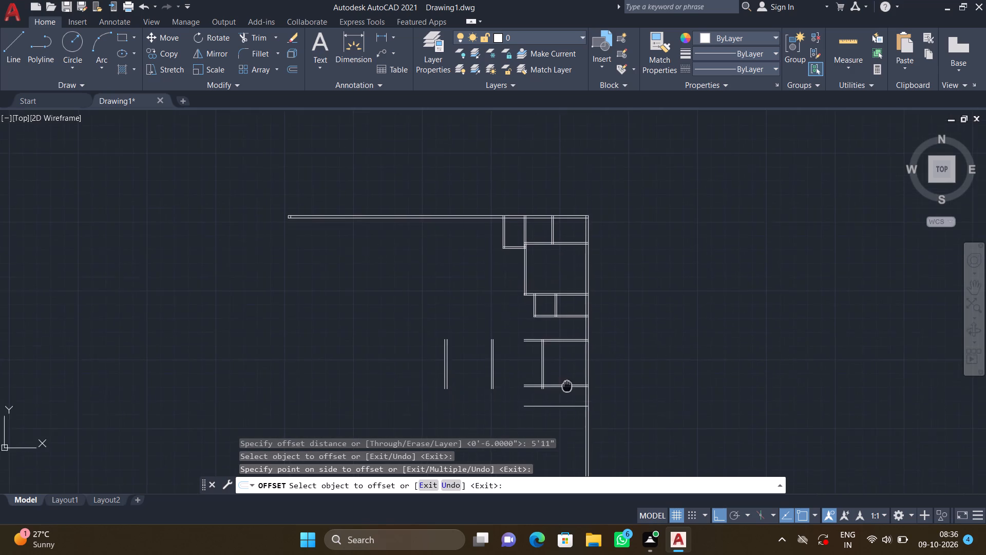
Offset the 5'11" depth line by 9" towards negative Y to form a horizontal wall.
{"action": "middle_click_drag", "start_coordinate": [566, 377], "coordinate": [566, 361]}
{"action": "key", "text": "Return"}
{"action": "key", "text": "o"}
{"action": "key", "text": "Return"}
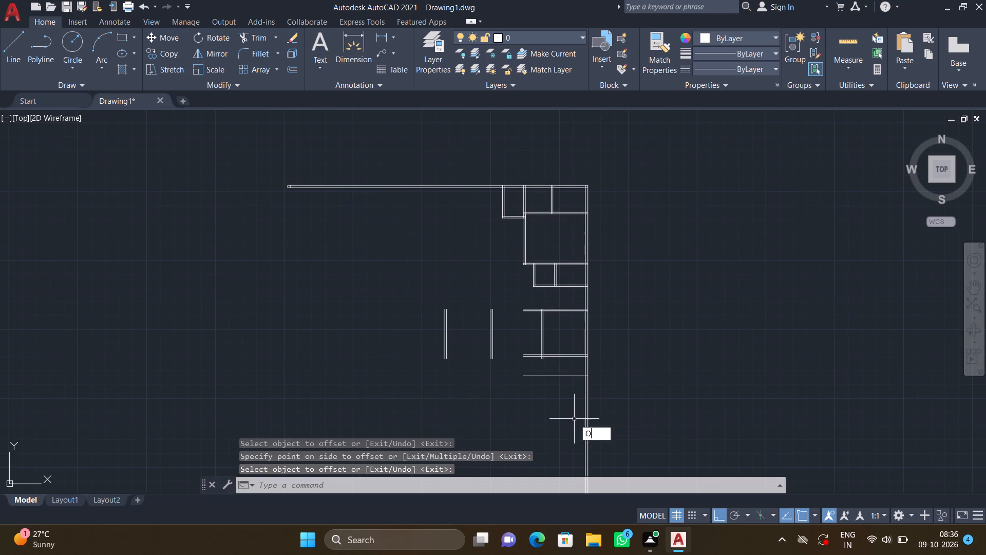
{"action": "scroll", "coordinate": [580, 359], "scroll_direction": "up", "scroll_amount": 3}
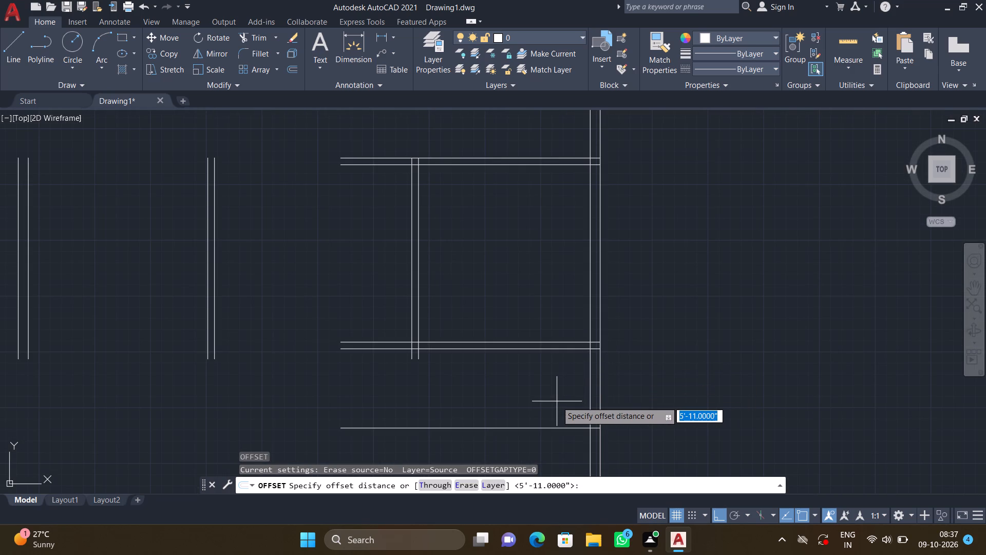
{"action": "key", "text": "9"}
{"action": "key", "text": "shift+quotedbl"}
{"action": "key", "text": "Return"}
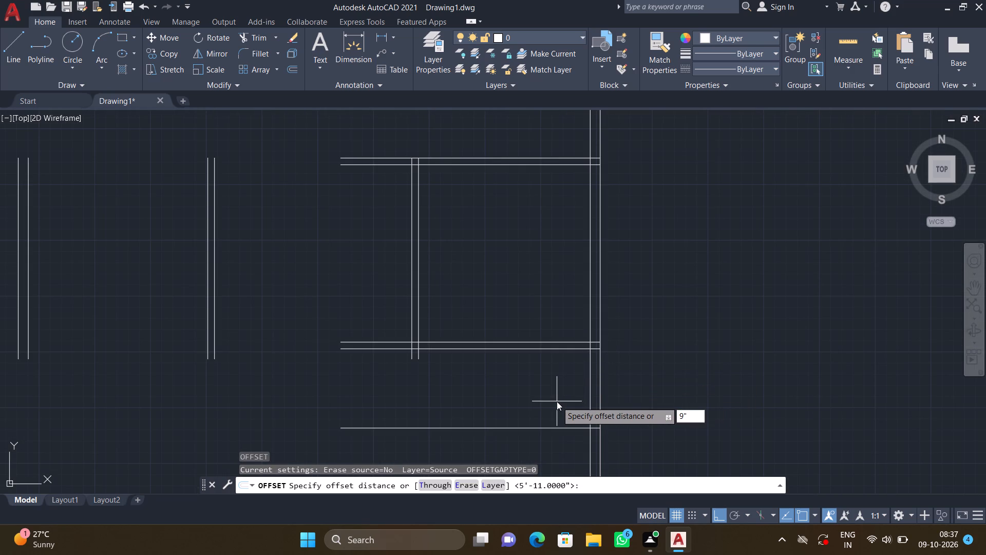
{"action": "left_click", "coordinate": [545, 427]}
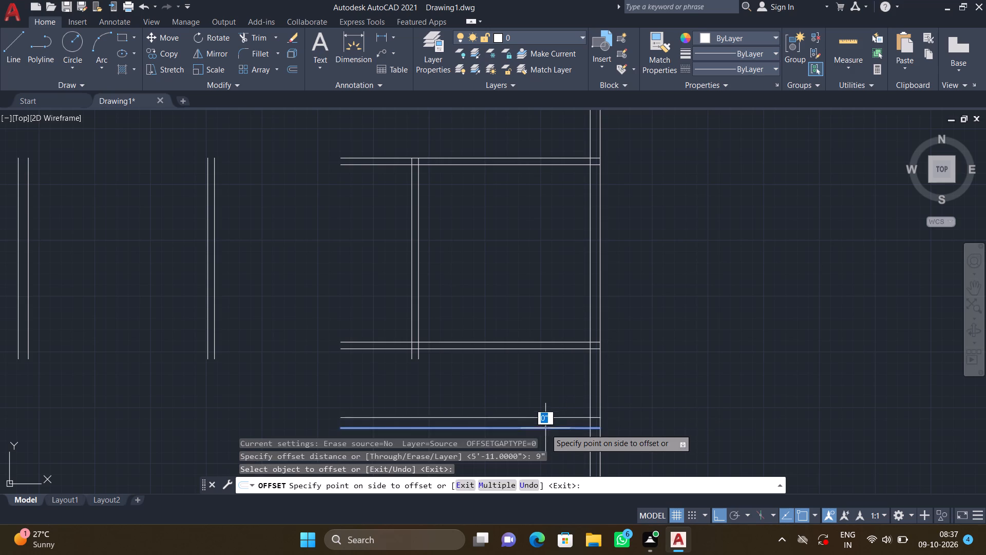
{"action": "left_click", "coordinate": [548, 440]}
{"action": "key", "text": "Return"}
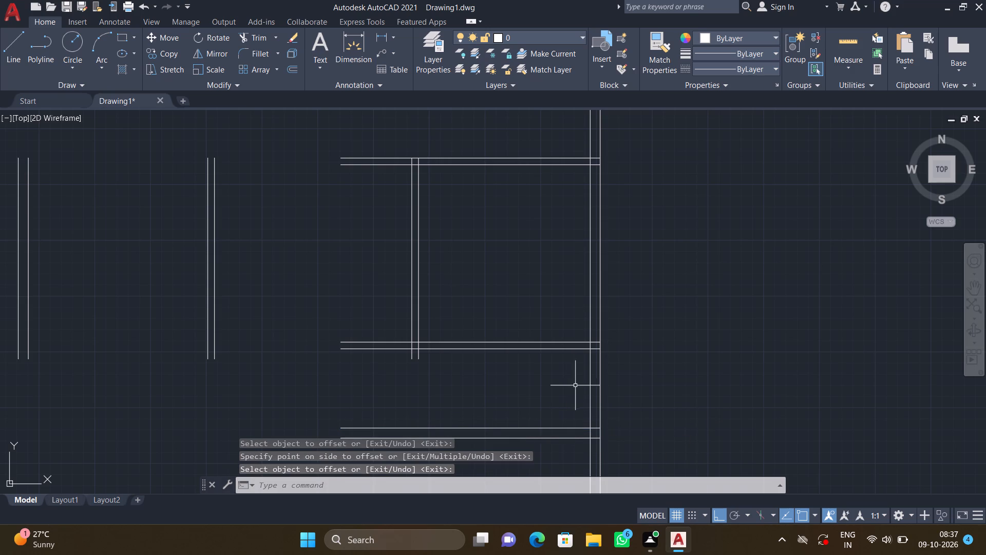
Extend both lines of the vertical 6" partition in the 13'3" deep room to the far line of the new horizontal 9" wall.
{"action": "scroll", "coordinate": [573, 384], "scroll_direction": "down", "scroll_amount": 1}
{"action": "middle_click_drag", "start_coordinate": [540, 373], "coordinate": [484, 331]}
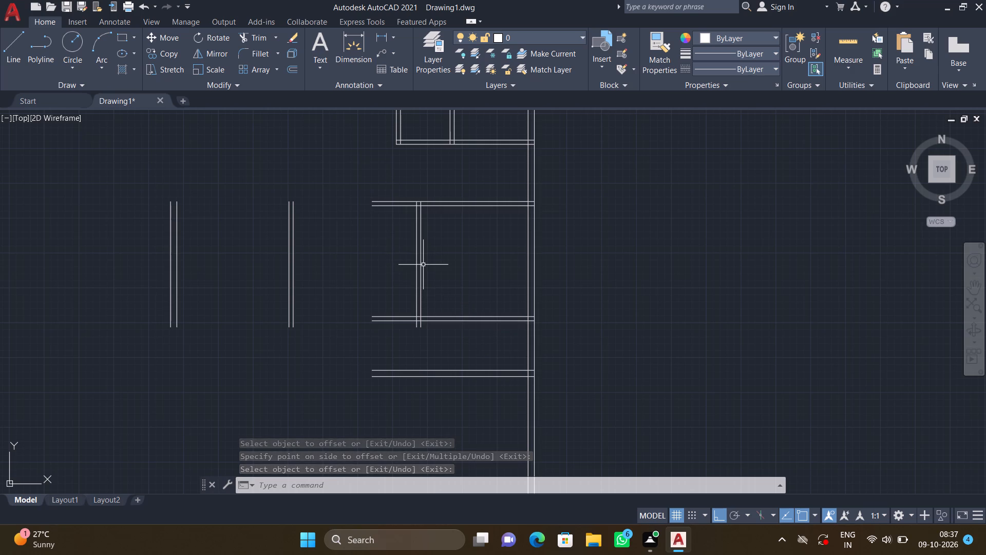
{"action": "scroll", "coordinate": [423, 265], "scroll_direction": "up", "scroll_amount": 3}
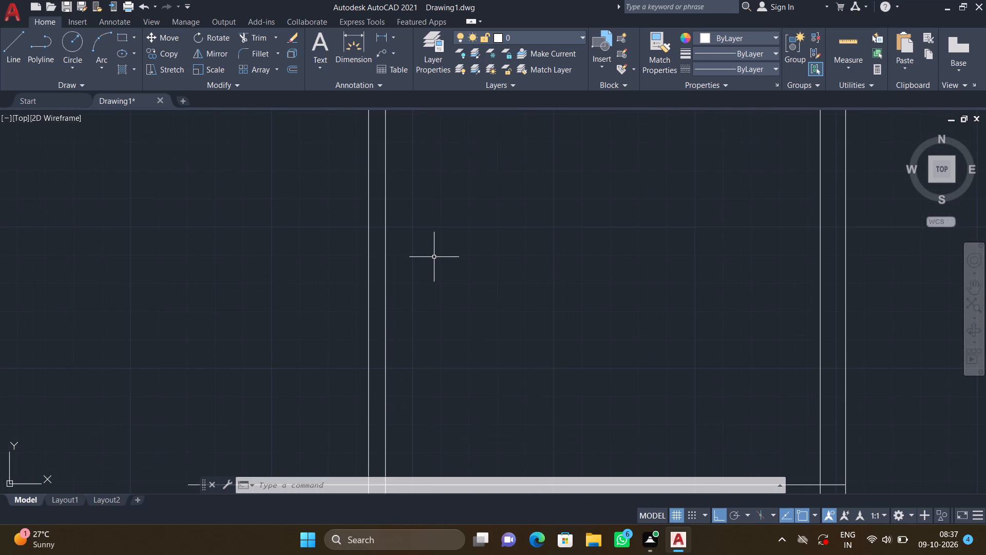
{"action": "scroll", "coordinate": [439, 257], "scroll_direction": "down", "scroll_amount": 3}
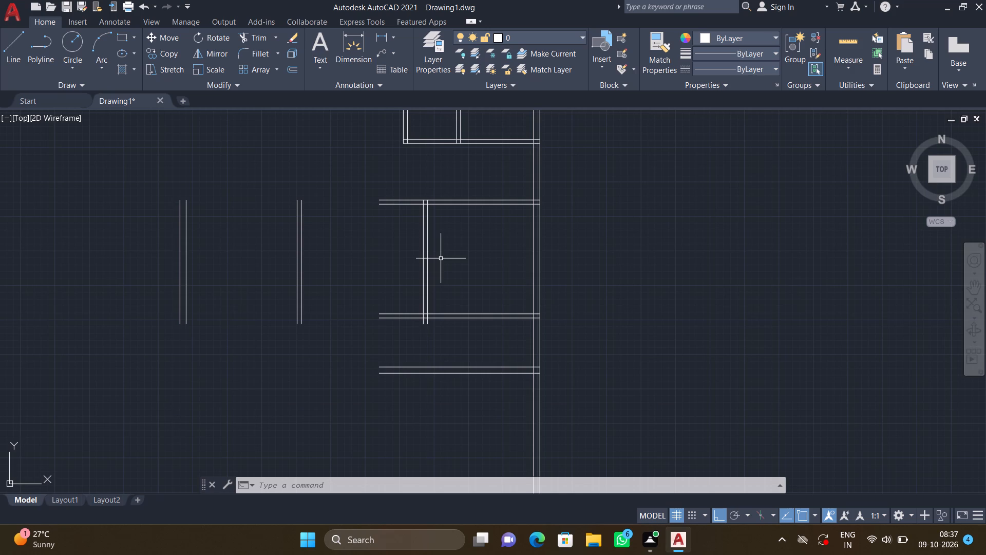
{"action": "type", "text": "EX"}
{"action": "key", "text": "Return"}
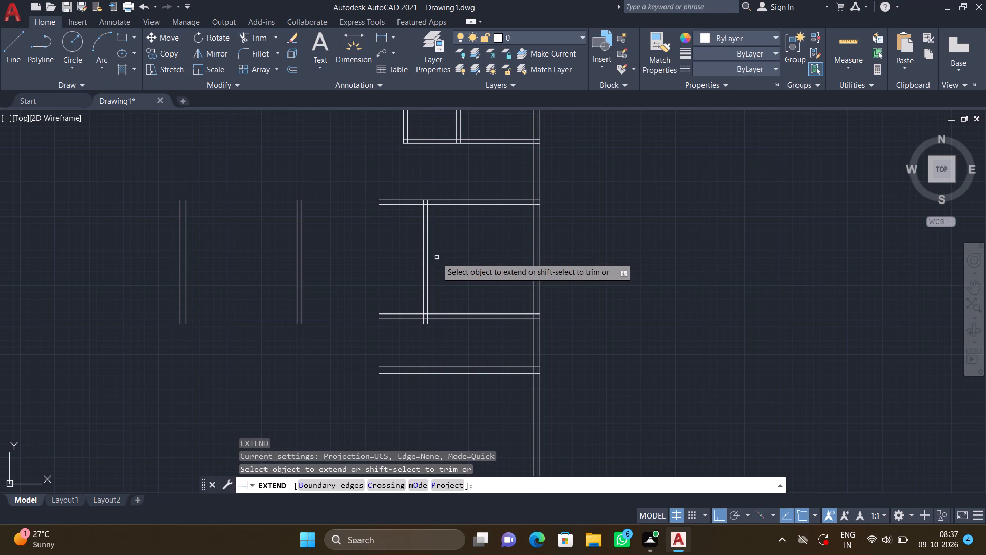
{"action": "scroll", "coordinate": [417, 328], "scroll_direction": "up", "scroll_amount": 2}
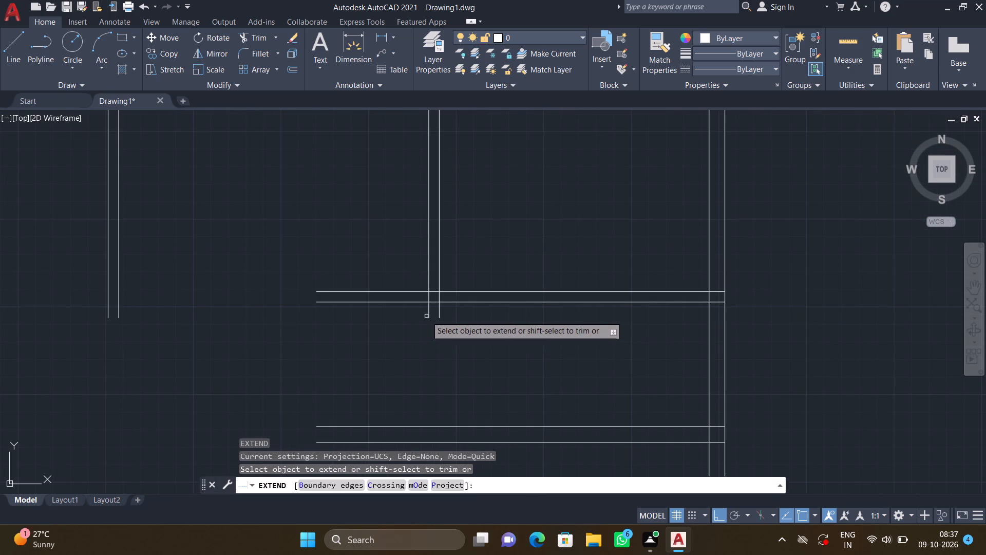
{"action": "left_click", "coordinate": [428, 316]}
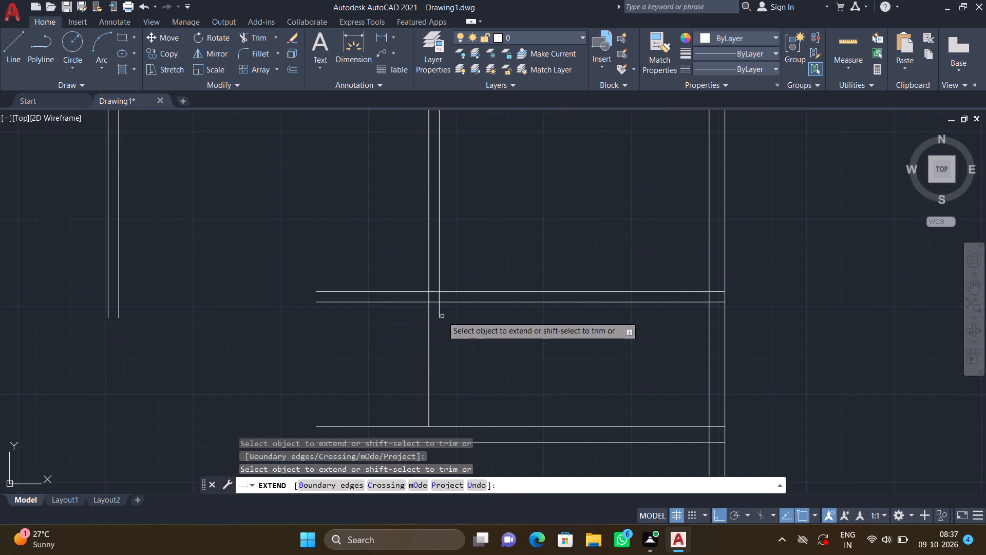
{"action": "left_click", "coordinate": [440, 312]}
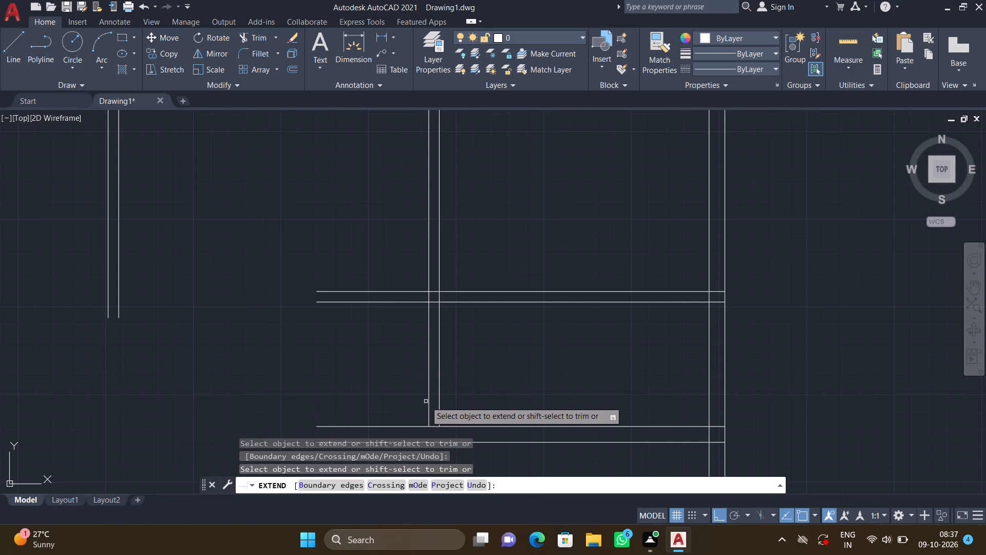
{"action": "left_click", "coordinate": [429, 402]}
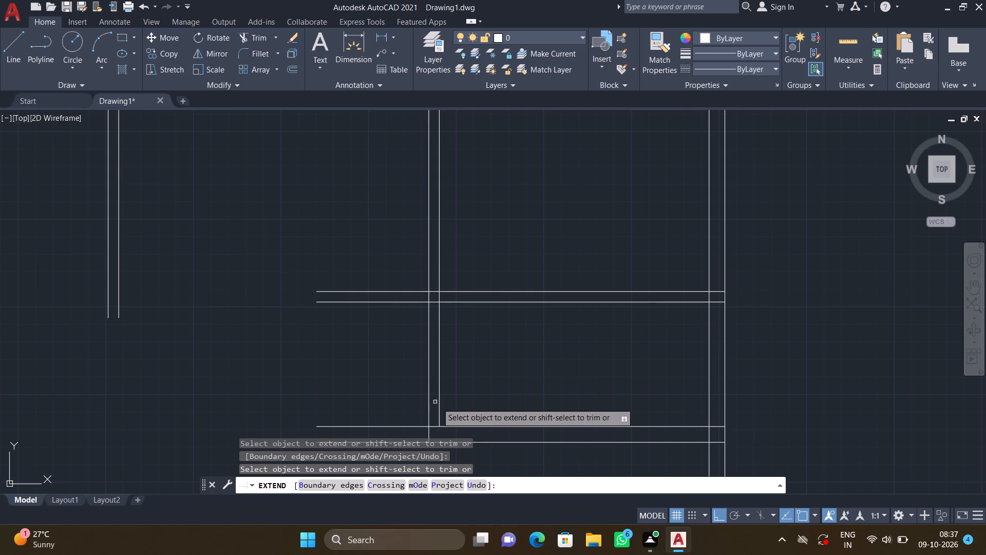
{"action": "left_click", "coordinate": [439, 395]}
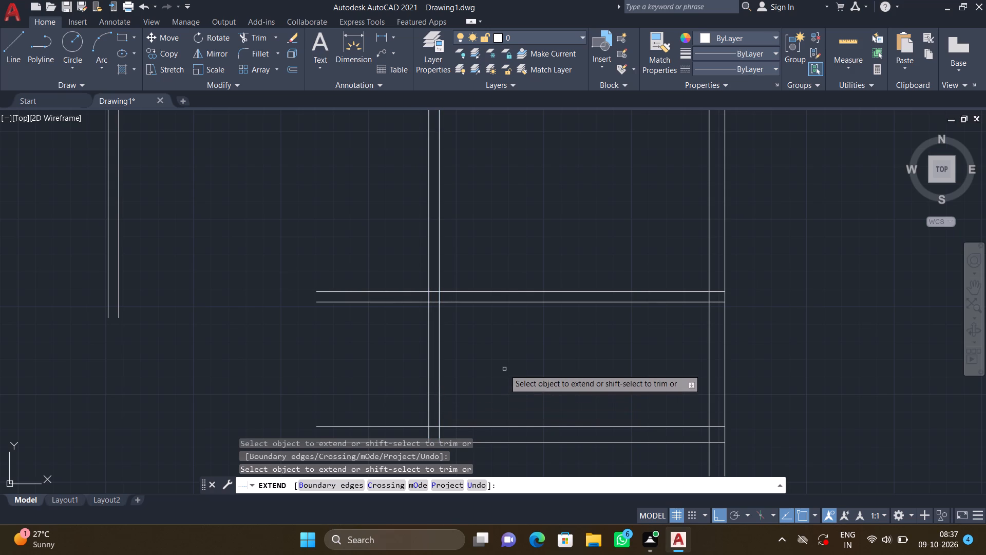
{"action": "key", "text": "Return"}
Offset the inner line of the long vertical outer wall by 7'3" towards negative X, into the rooms.
{"action": "scroll", "coordinate": [515, 366], "scroll_direction": "down", "scroll_amount": 1}
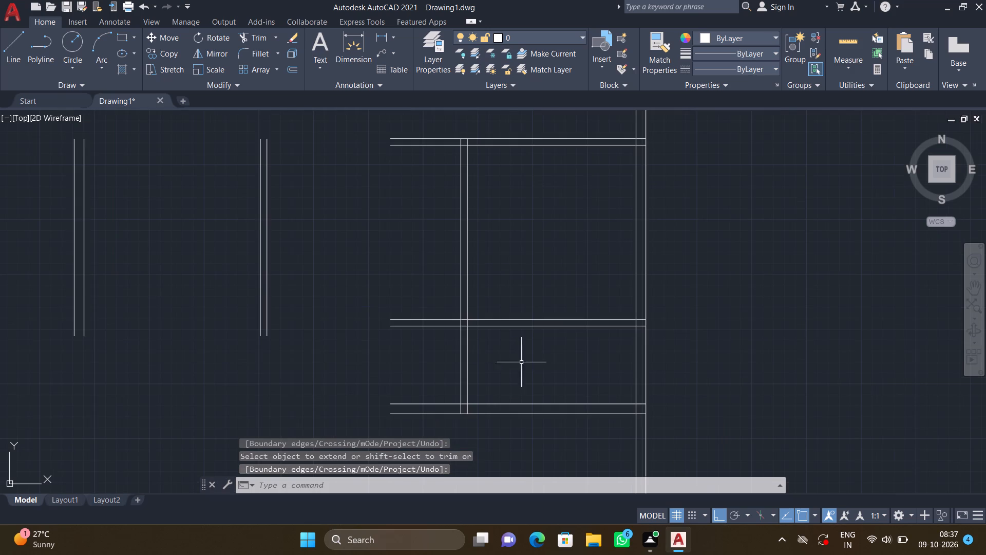
{"action": "middle_click_drag", "start_coordinate": [583, 278], "coordinate": [572, 310]}
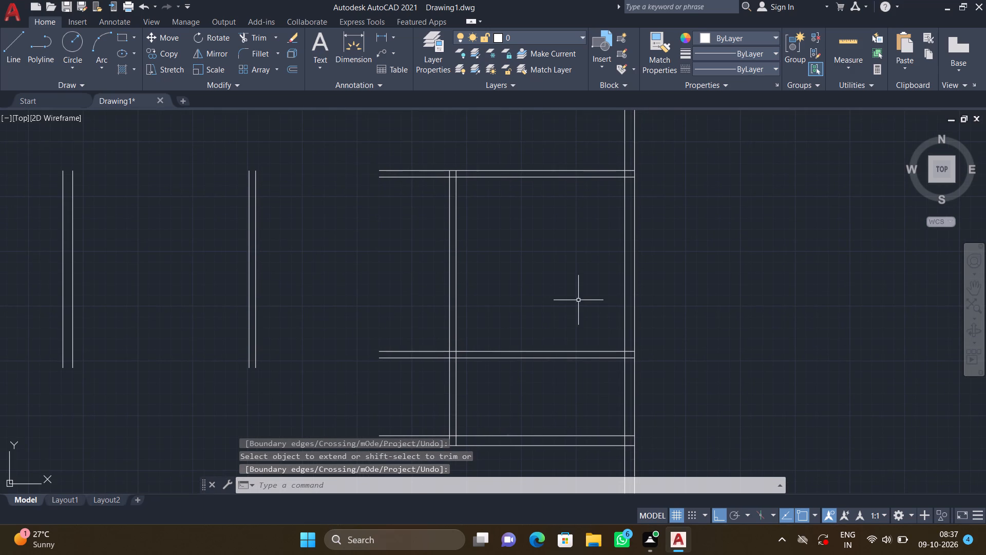
{"action": "key", "text": "o"}
{"action": "key", "text": "Return"}
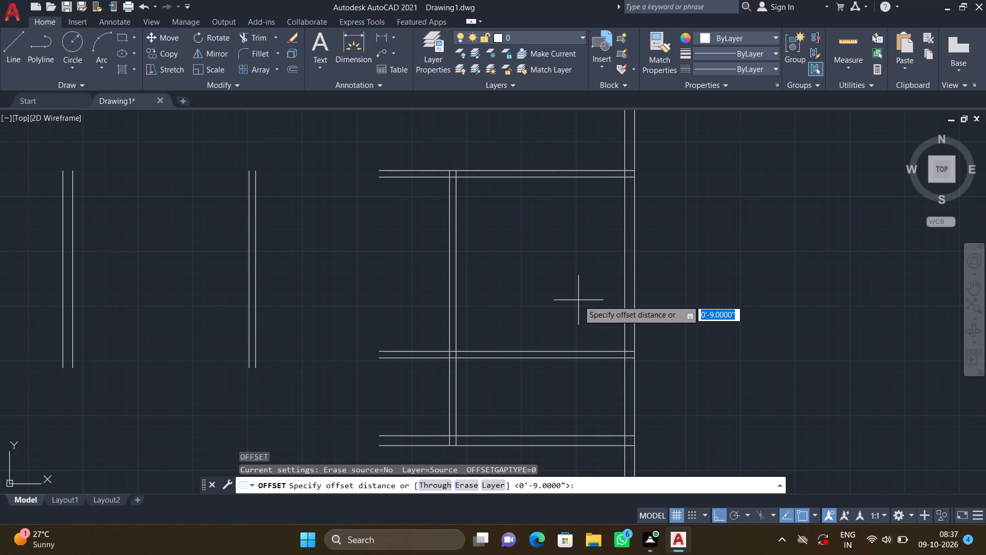
{"action": "type", "text": "7'"}
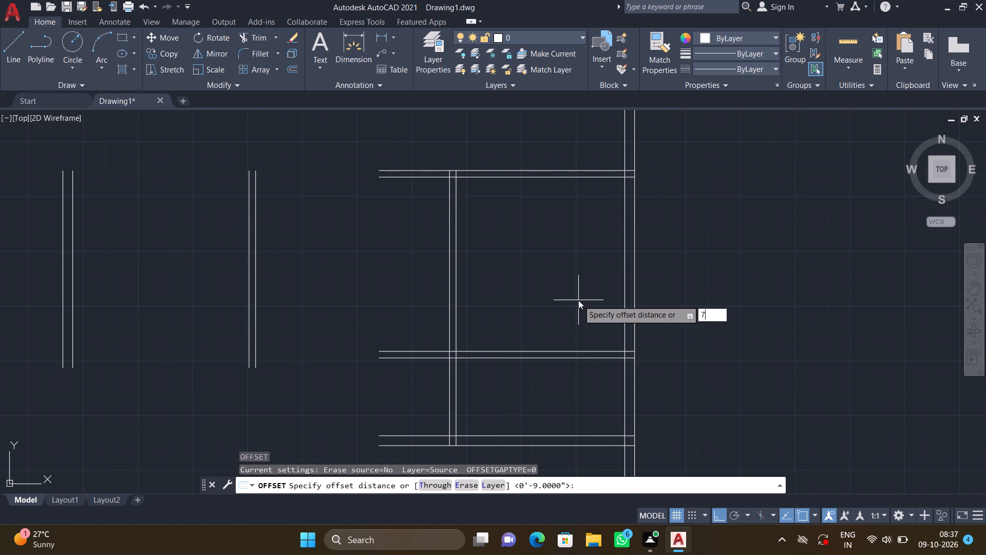
{"action": "key", "text": "9"}
{"action": "key", "text": "shift+quotedbl"}
{"action": "key", "text": "BackSpace"}
{"action": "key", "text": "BackSpace"}
{"action": "key", "text": "3"}
{"action": "key", "text": "shift+quotedbl"}
{"action": "key", "text": "Return"}
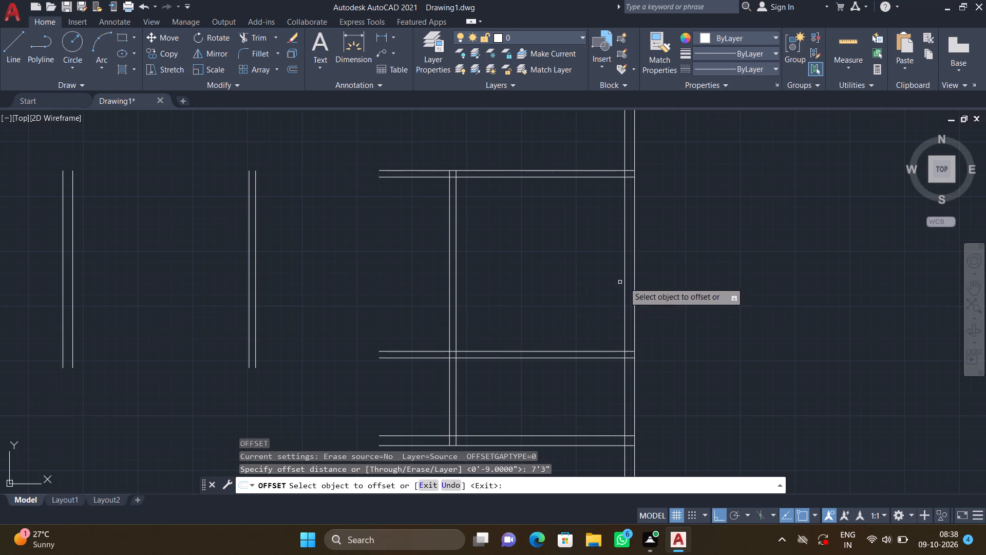
{"action": "left_click", "coordinate": [624, 288]}
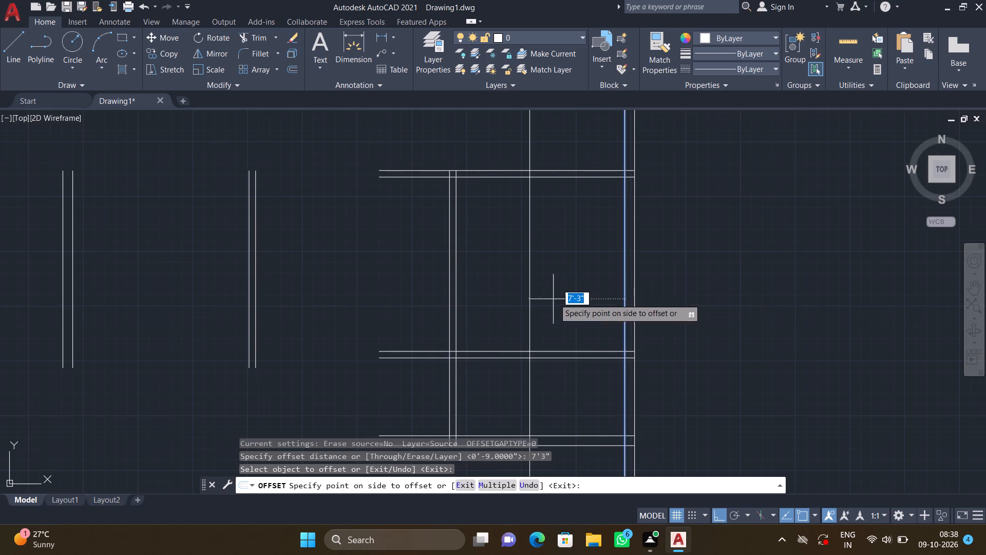
{"action": "left_click", "coordinate": [550, 301]}
{"action": "key", "text": "Return"}
Trim the long spans of the 7'3" offset line out of the spaces on both sides of the 13'3" deep room.
{"action": "type", "text": "TR"}
{"action": "key", "text": "Return"}
{"action": "scroll", "coordinate": [551, 307], "scroll_direction": "down", "scroll_amount": 2}
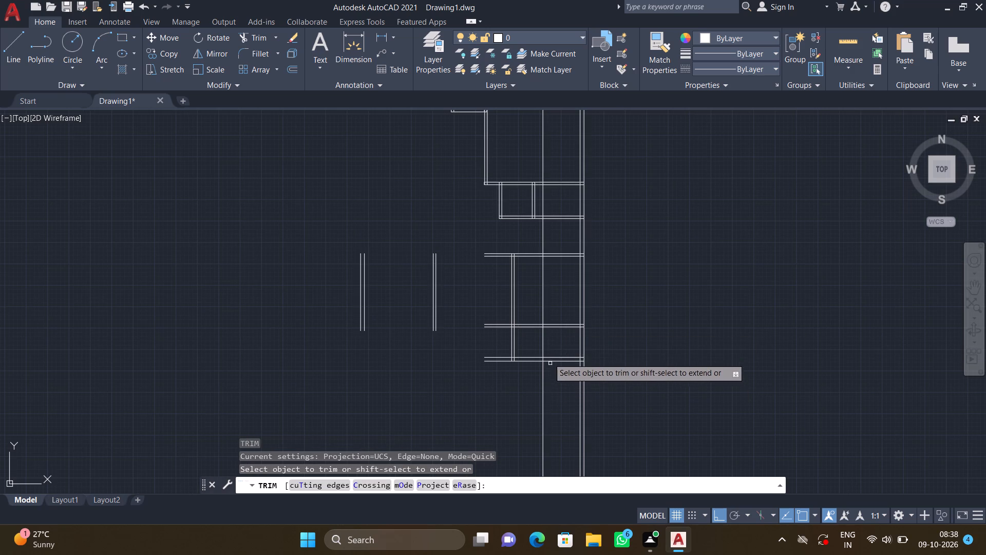
{"action": "left_click", "coordinate": [543, 347]}
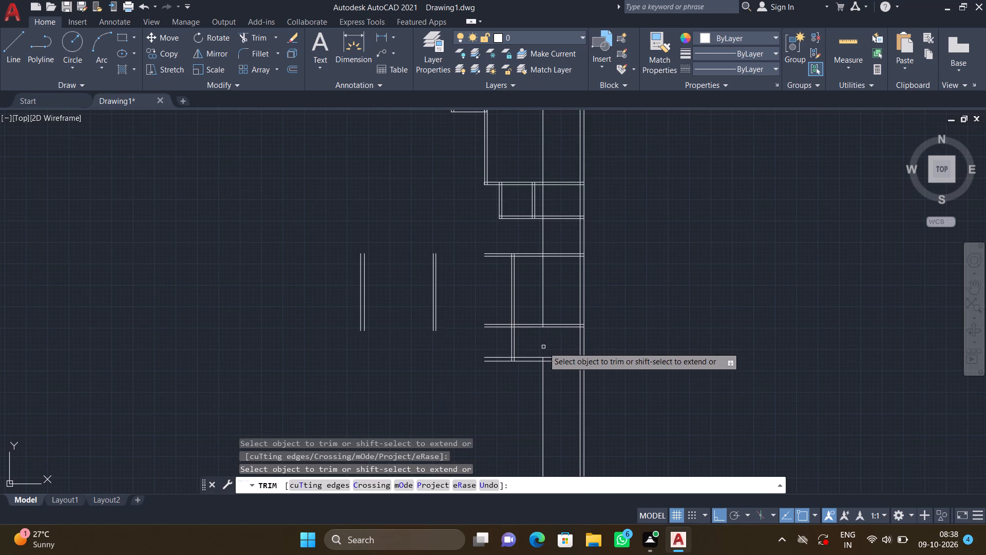
{"action": "left_click", "coordinate": [541, 394]}
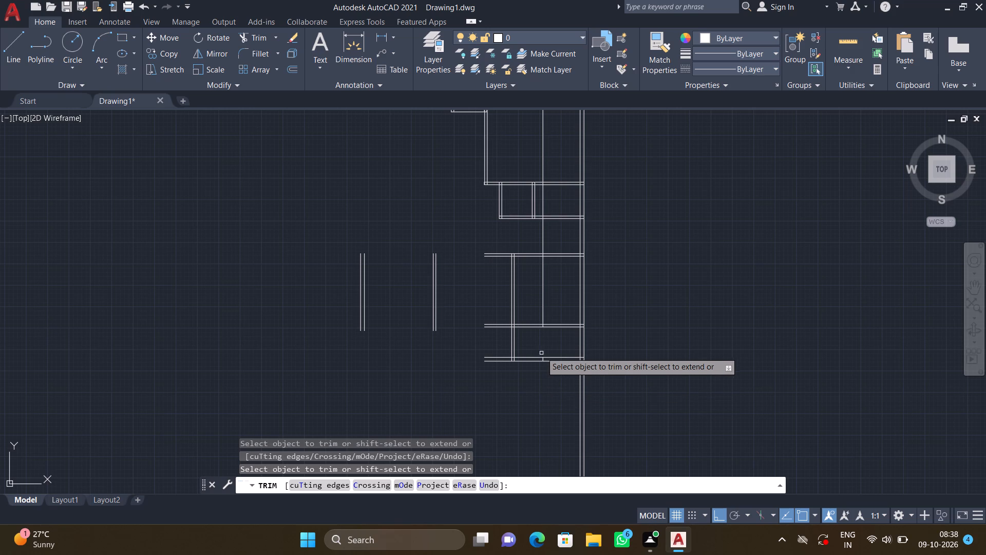
{"action": "middle_click_drag", "start_coordinate": [547, 280], "coordinate": [536, 342]}
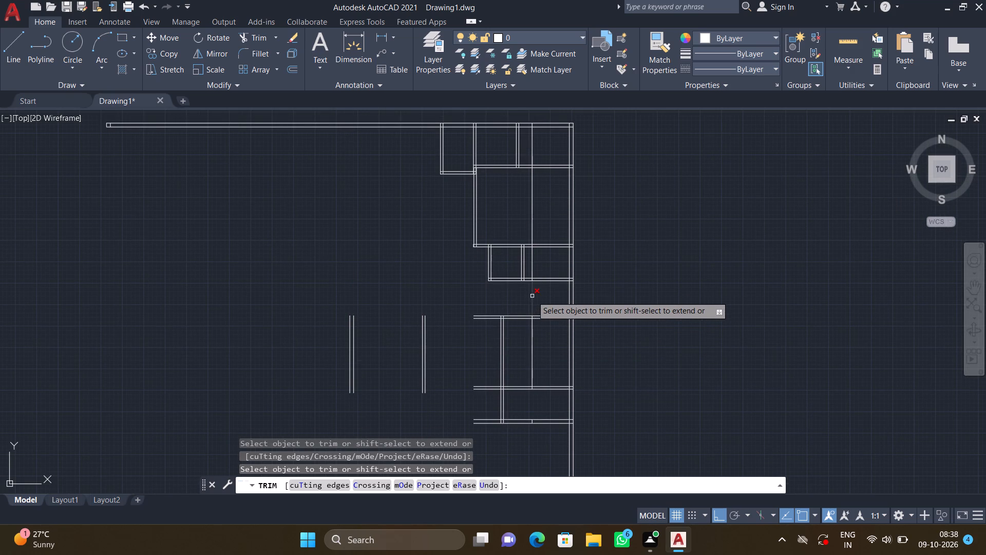
{"action": "left_click", "coordinate": [534, 297]}
{"action": "left_click", "coordinate": [532, 266]}
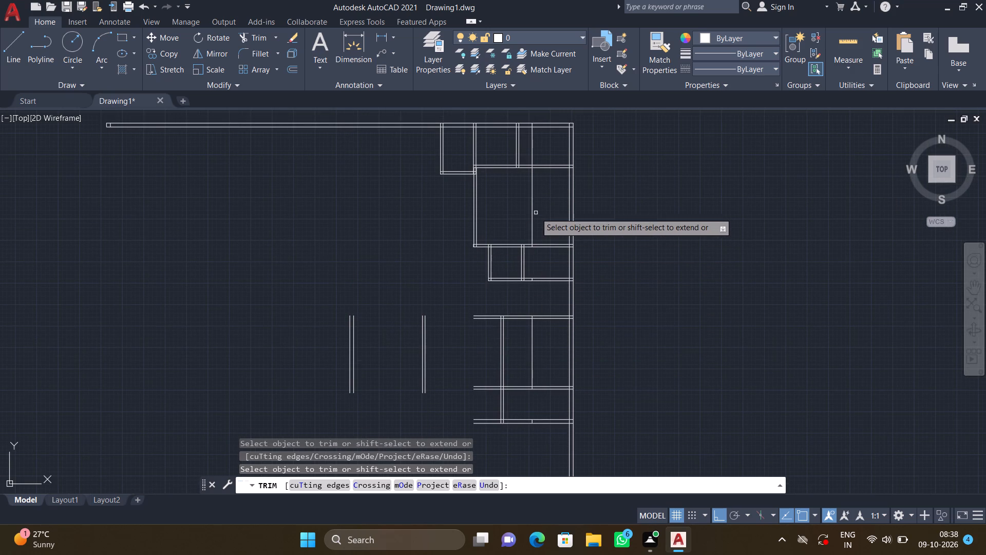
{"action": "double_click", "coordinate": [534, 208]}
{"action": "left_click", "coordinate": [528, 196]}
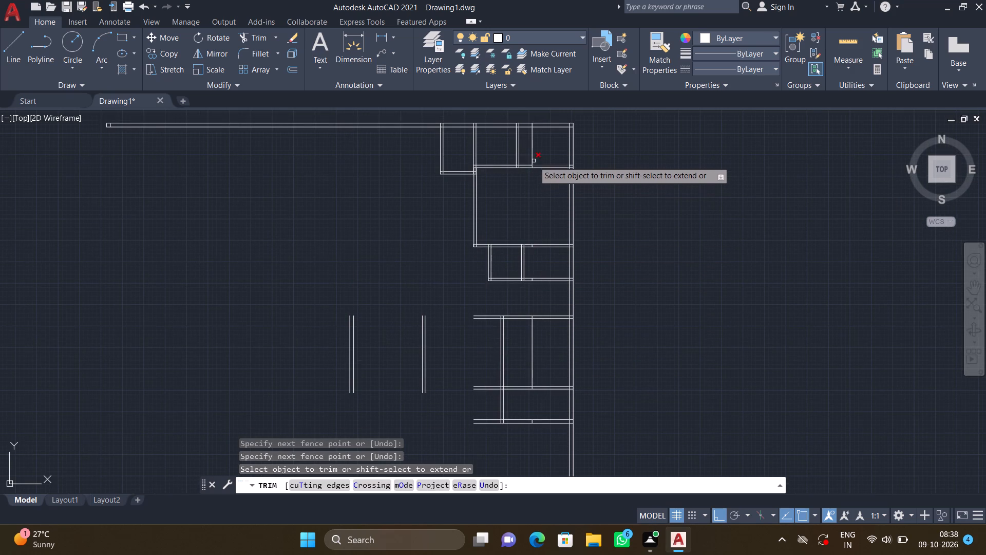
{"action": "left_click", "coordinate": [532, 156]}
Trim the leftover stubs of the 7'3" offset line inside the topmost outer wall and the 6" horizontal wall below it.
{"action": "scroll", "coordinate": [533, 133], "scroll_direction": "up", "scroll_amount": 1}
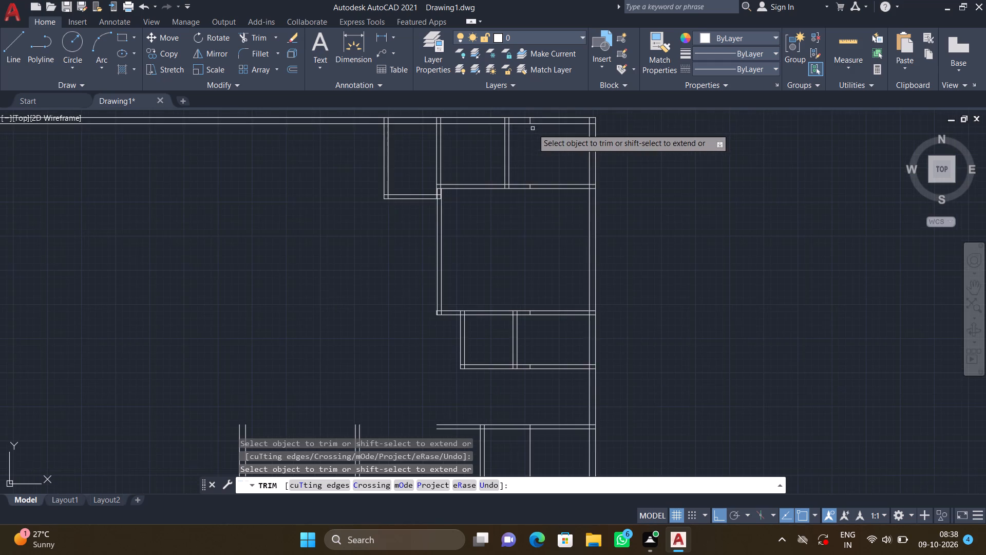
{"action": "middle_click_drag", "start_coordinate": [532, 140], "coordinate": [532, 208]}
{"action": "scroll", "coordinate": [532, 190], "scroll_direction": "up", "scroll_amount": 2}
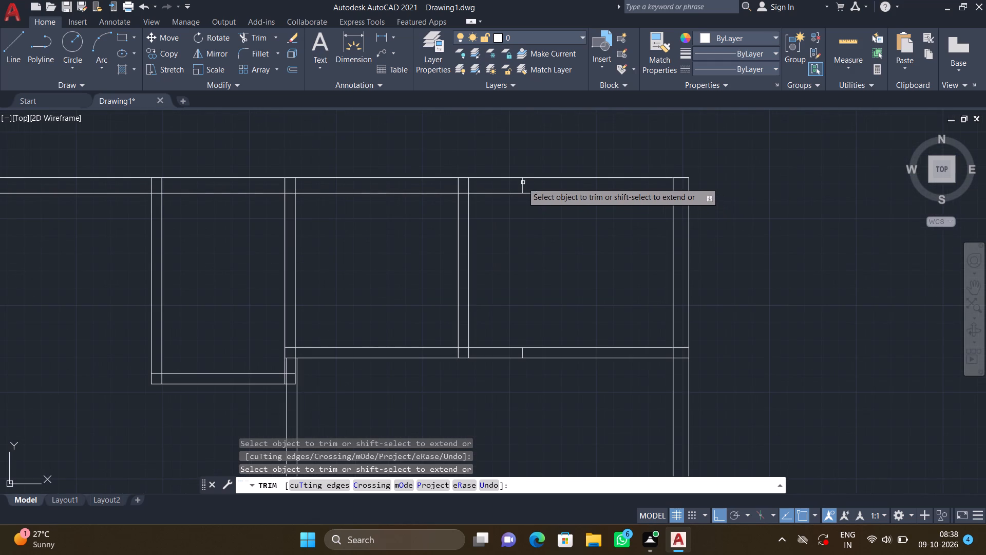
{"action": "left_click", "coordinate": [522, 182]}
{"action": "left_click", "coordinate": [522, 354]}
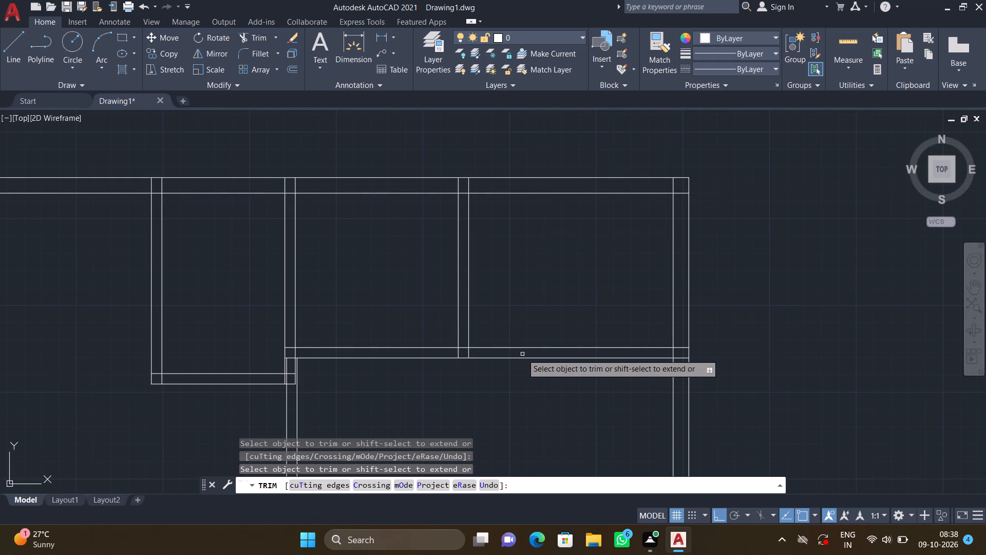
Trim the leftover 7'3" offset line stubs inside the two horizontal walls bounding the pair of small rooms below the large room.
{"action": "scroll", "coordinate": [544, 394], "scroll_direction": "down", "scroll_amount": 3}
{"action": "middle_click_drag", "start_coordinate": [532, 384], "coordinate": [492, 231]}
{"action": "middle_click_drag", "start_coordinate": [503, 362], "coordinate": [503, 342]}
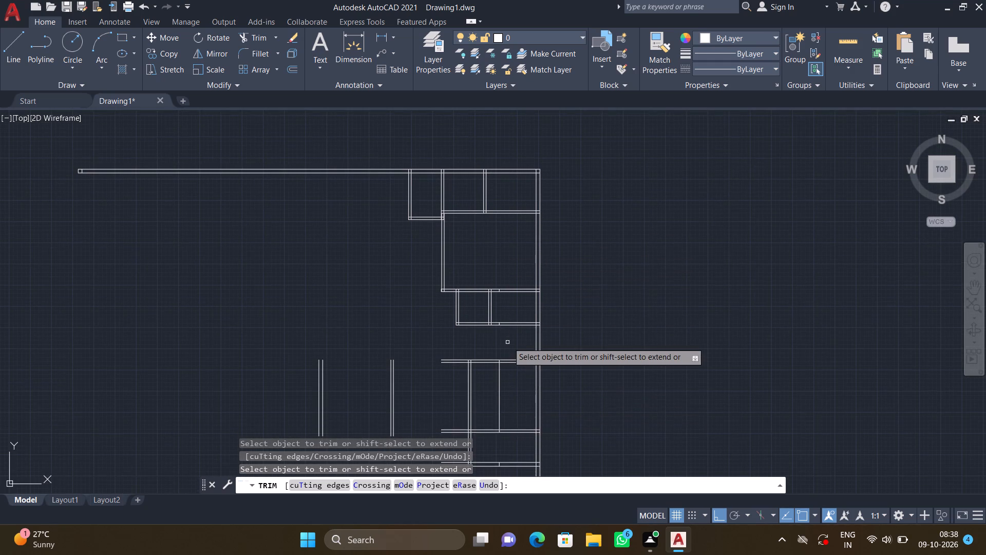
{"action": "scroll", "coordinate": [500, 327], "scroll_direction": "up", "scroll_amount": 5}
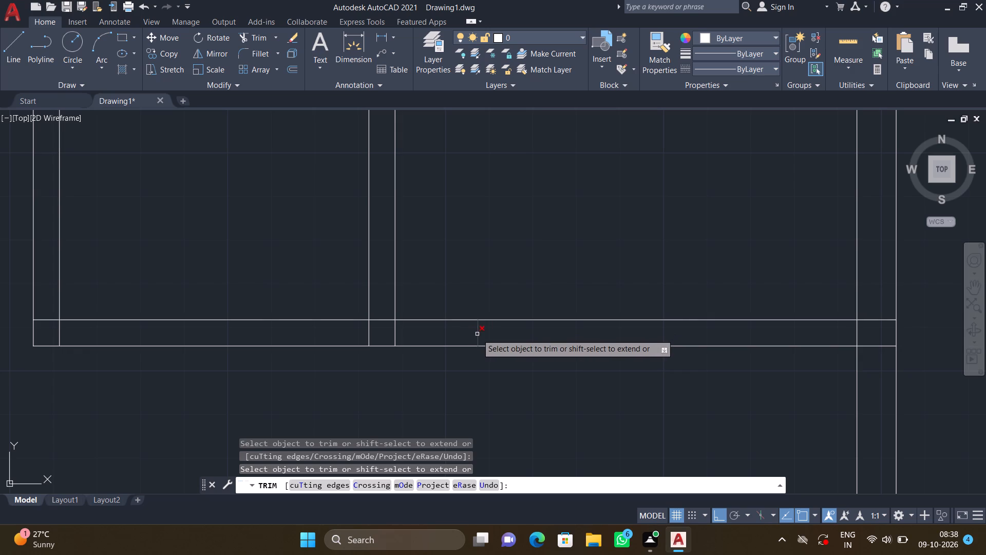
{"action": "left_click", "coordinate": [477, 334]}
{"action": "scroll", "coordinate": [505, 248], "scroll_direction": "down", "scroll_amount": 1}
{"action": "middle_click_drag", "start_coordinate": [504, 225], "coordinate": [503, 397]}
{"action": "scroll", "coordinate": [503, 243], "scroll_direction": "down", "scroll_amount": 1}
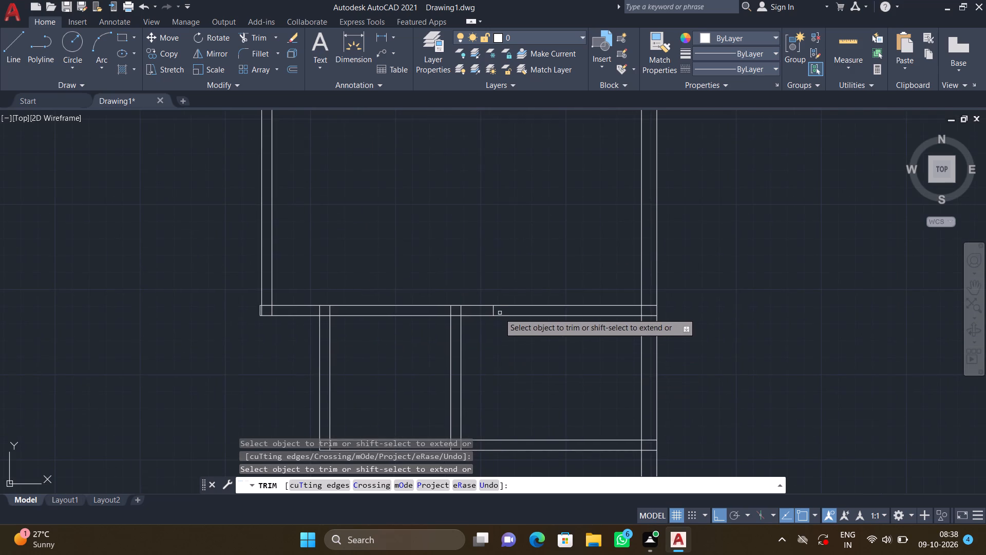
{"action": "scroll", "coordinate": [499, 313], "scroll_direction": "up", "scroll_amount": 2}
{"action": "left_click", "coordinate": [481, 303]}
Trim the last stub of the 7'3" offset line inside the lowest 9" horizontal wall.
{"action": "scroll", "coordinate": [511, 348], "scroll_direction": "down", "scroll_amount": 5}
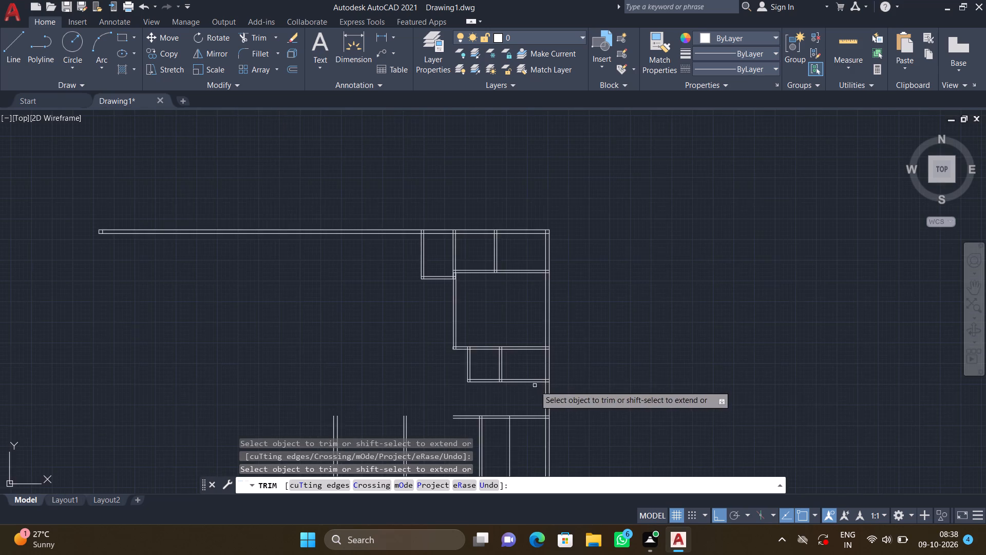
{"action": "middle_click_drag", "start_coordinate": [524, 363], "coordinate": [491, 218]}
{"action": "scroll", "coordinate": [478, 389], "scroll_direction": "up", "scroll_amount": 3}
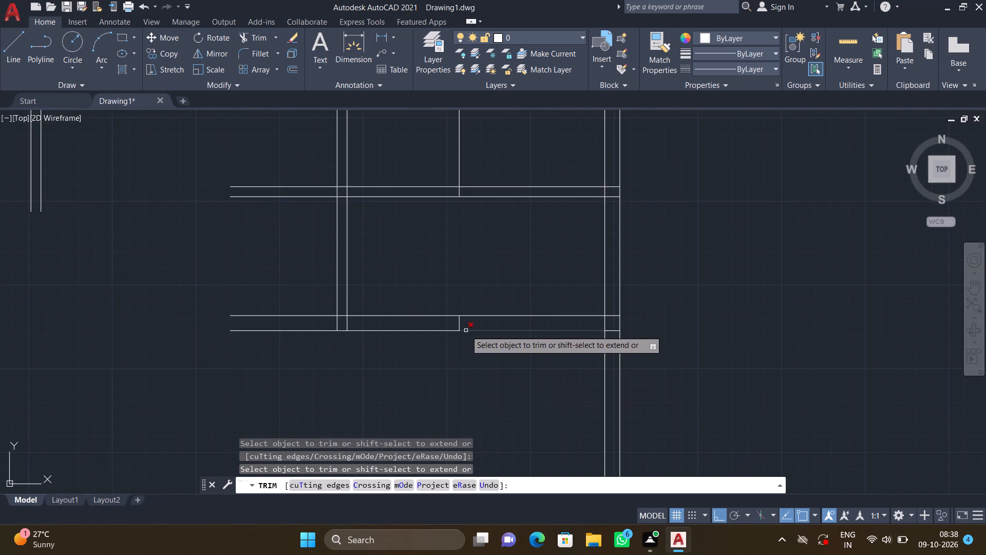
{"action": "scroll", "coordinate": [466, 329], "scroll_direction": "up", "scroll_amount": 2}
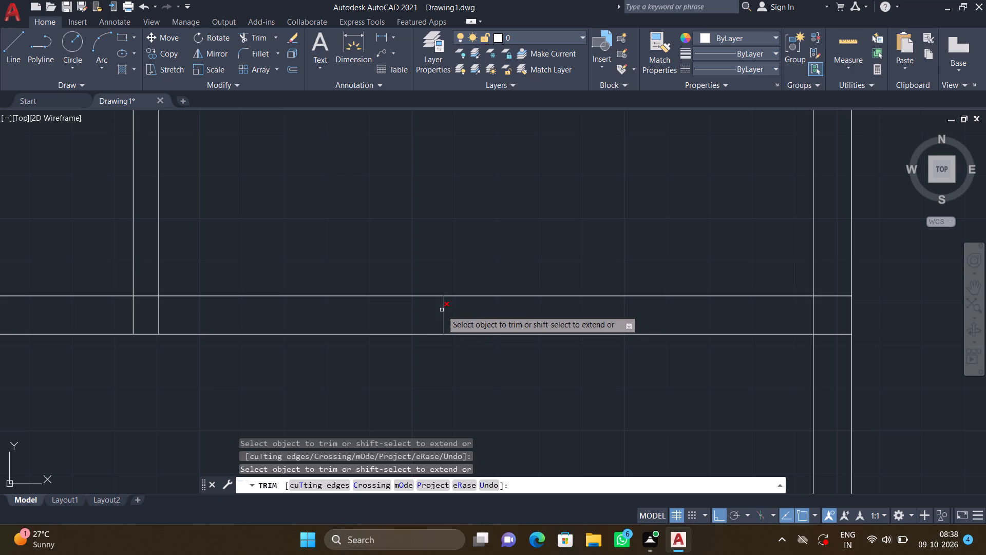
{"action": "left_click", "coordinate": [442, 310]}
{"action": "key", "text": "Return"}
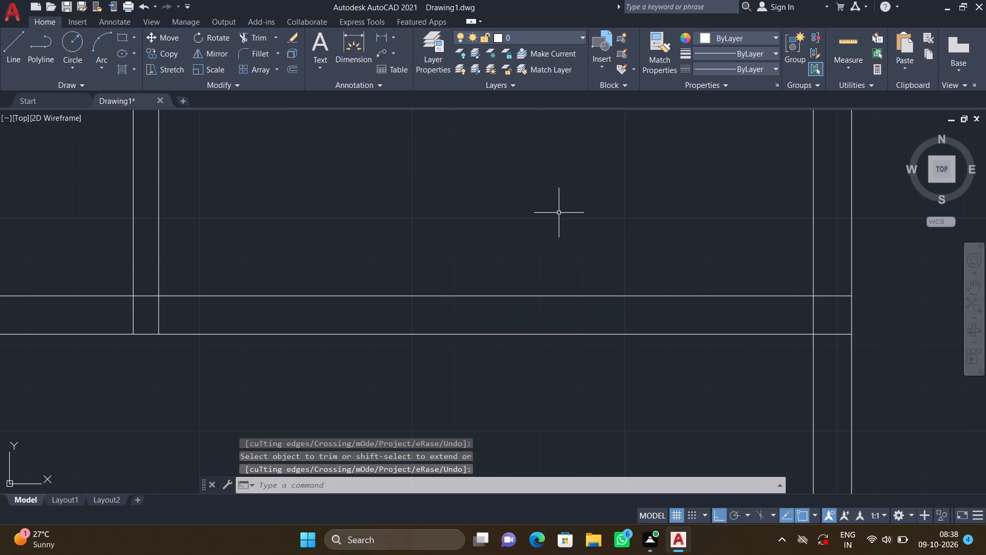
Offset the remaining 7'3" line in the 13'3" deep room by 6" towards negative X to form a partition.
{"action": "scroll", "coordinate": [618, 194], "scroll_direction": "down", "scroll_amount": 5}
{"action": "middle_click_drag", "start_coordinate": [614, 201], "coordinate": [560, 332]}
{"action": "scroll", "coordinate": [550, 273], "scroll_direction": "up", "scroll_amount": 3}
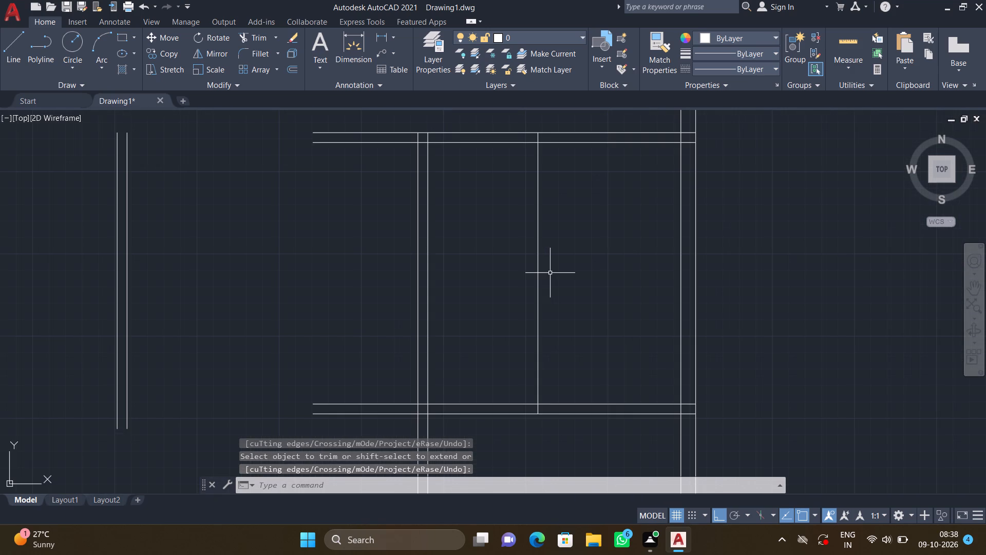
{"action": "key", "text": "o"}
{"action": "key", "text": "Return"}
{"action": "type", "text": "6\""}
{"action": "key", "text": "Return"}
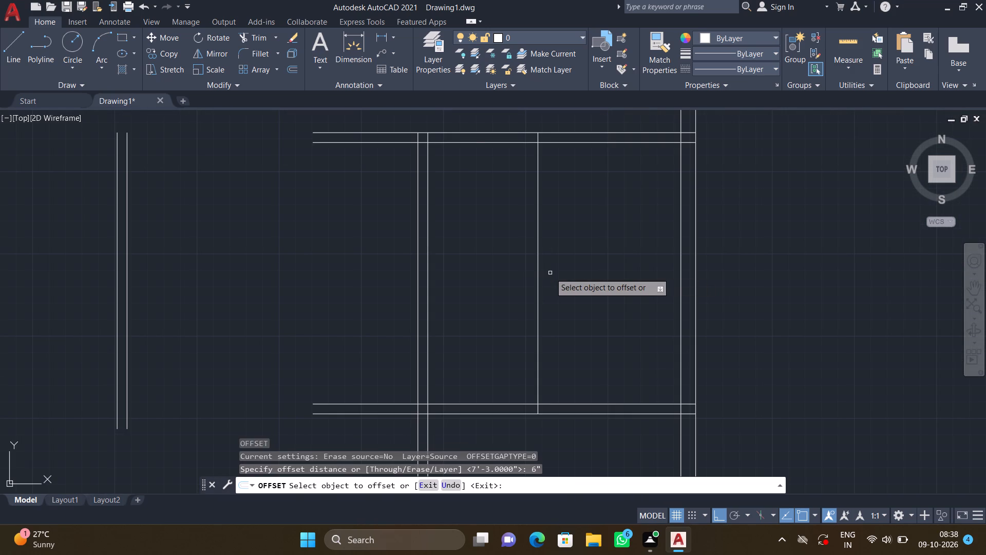
{"action": "left_click", "coordinate": [538, 273]}
{"action": "left_click", "coordinate": [496, 280]}
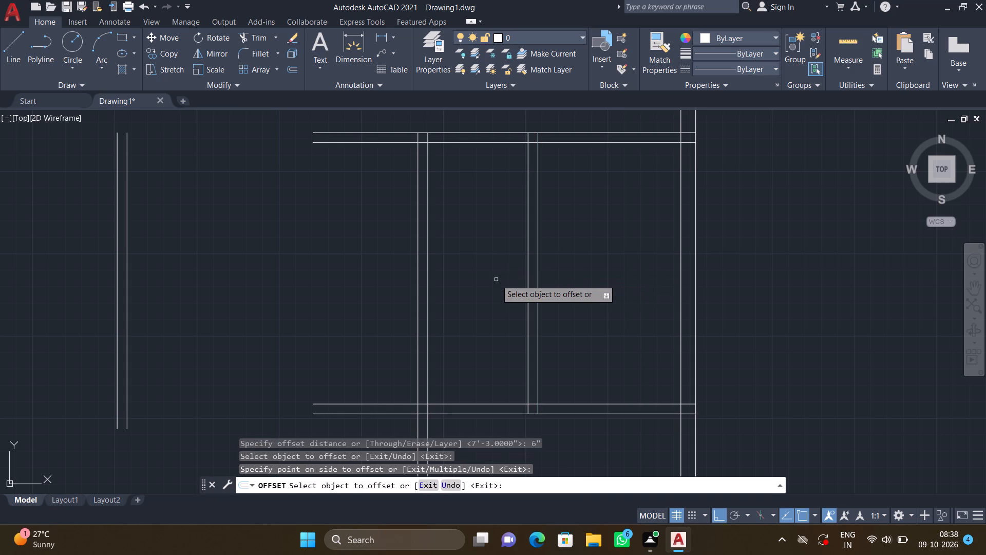
{"action": "key", "text": "Return"}
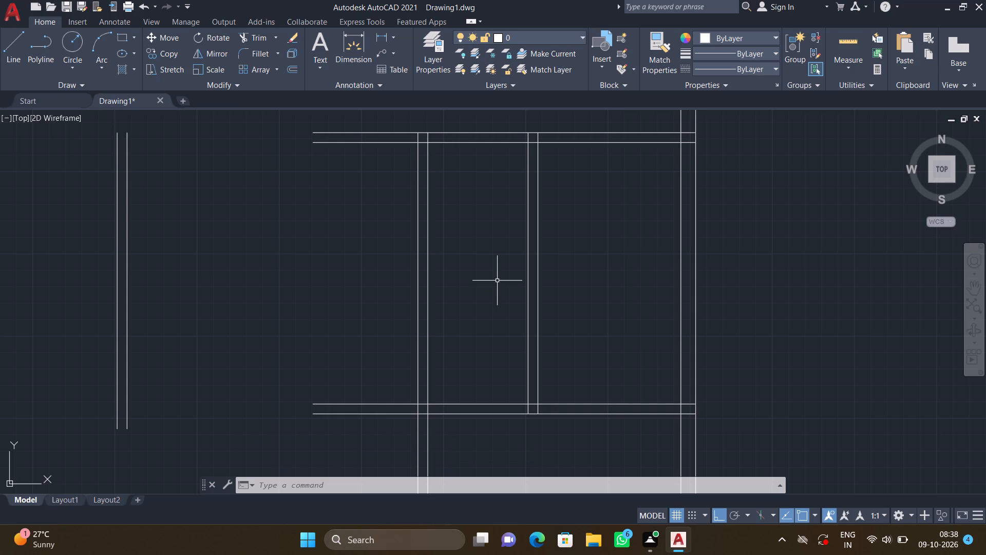
Extend both lines of the 13'3" deep room's upper horizontal wall to the far line of the nearest free-standing vertical wall.
{"action": "scroll", "coordinate": [498, 283], "scroll_direction": "down", "scroll_amount": 3}
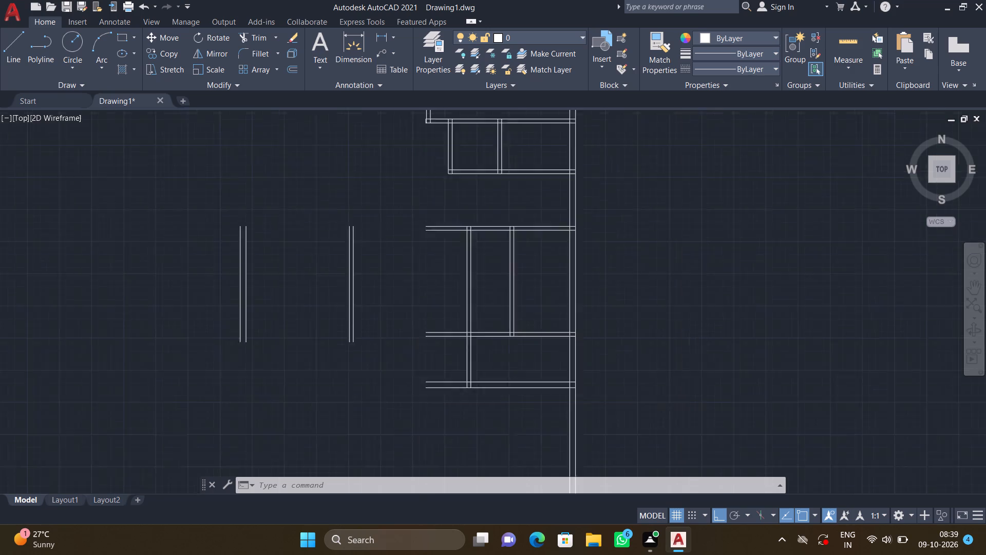
{"action": "middle_click_drag", "start_coordinate": [461, 322], "coordinate": [595, 322]}
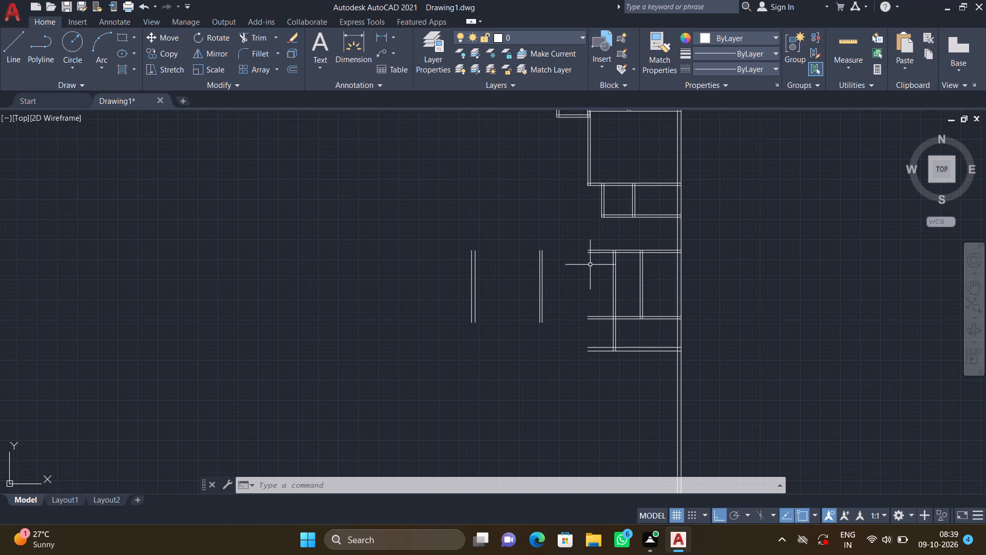
{"action": "scroll", "coordinate": [590, 264], "scroll_direction": "up", "scroll_amount": 1}
{"action": "type", "text": "EX"}
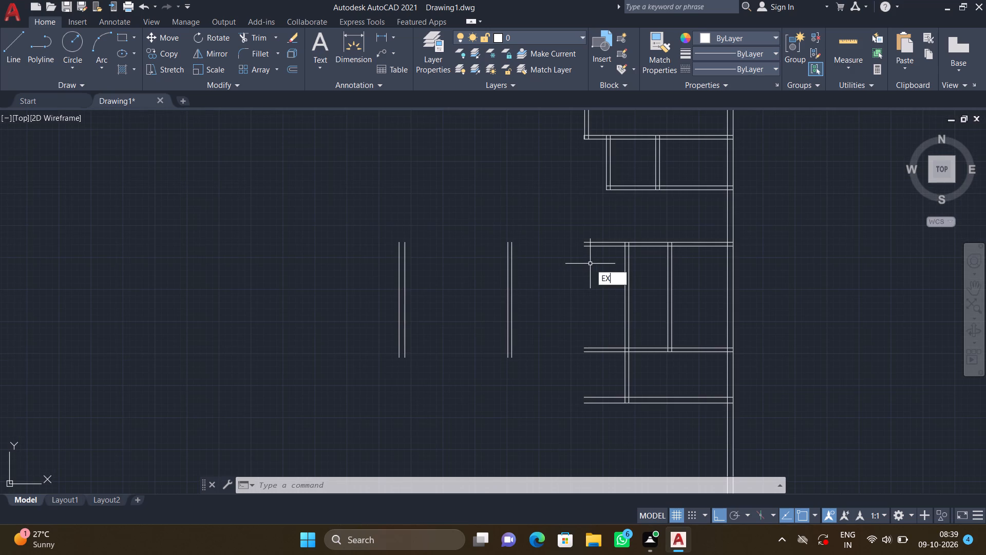
{"action": "key", "text": "Return"}
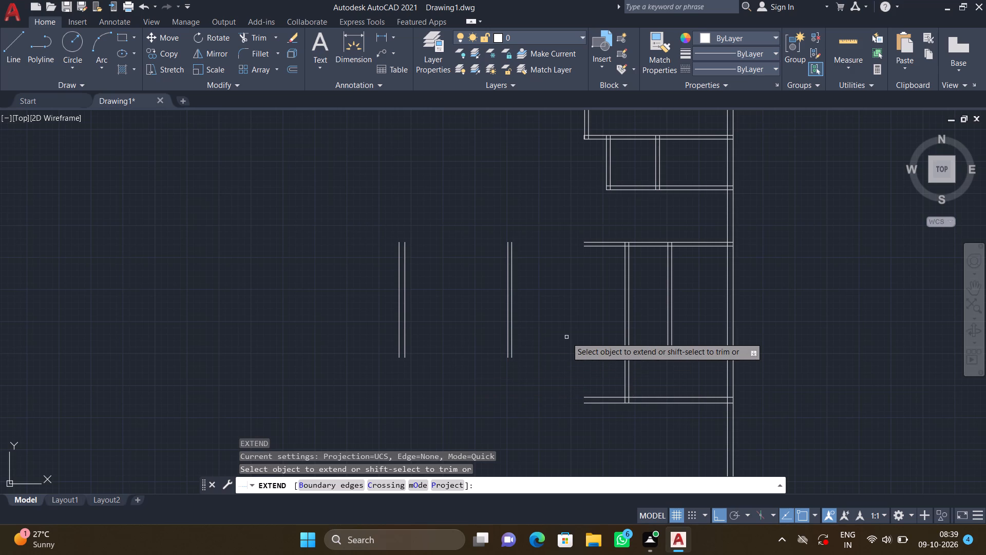
{"action": "type", "text": "EX"}
{"action": "key", "text": "Return"}
{"action": "scroll", "coordinate": [593, 244], "scroll_direction": "up", "scroll_amount": 1}
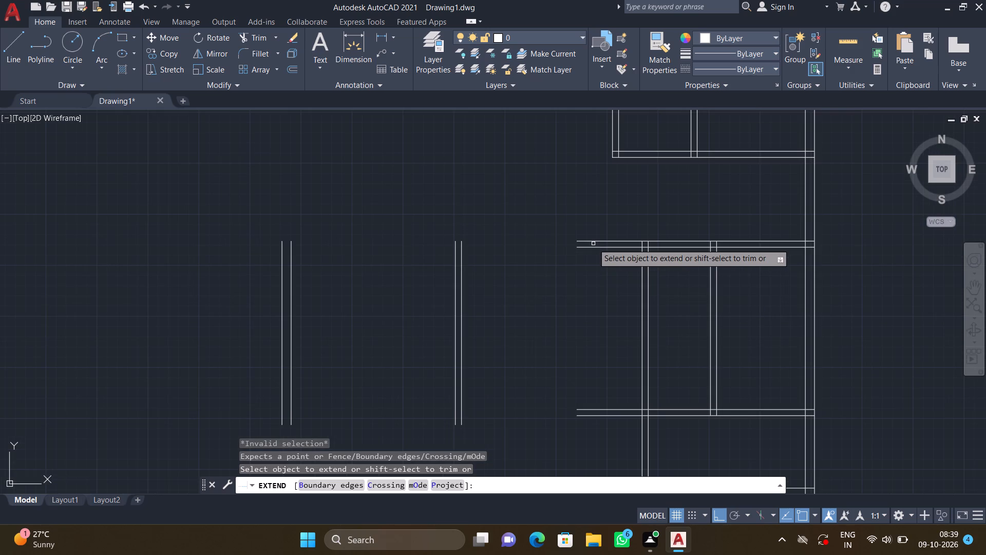
{"action": "left_click", "coordinate": [592, 240]}
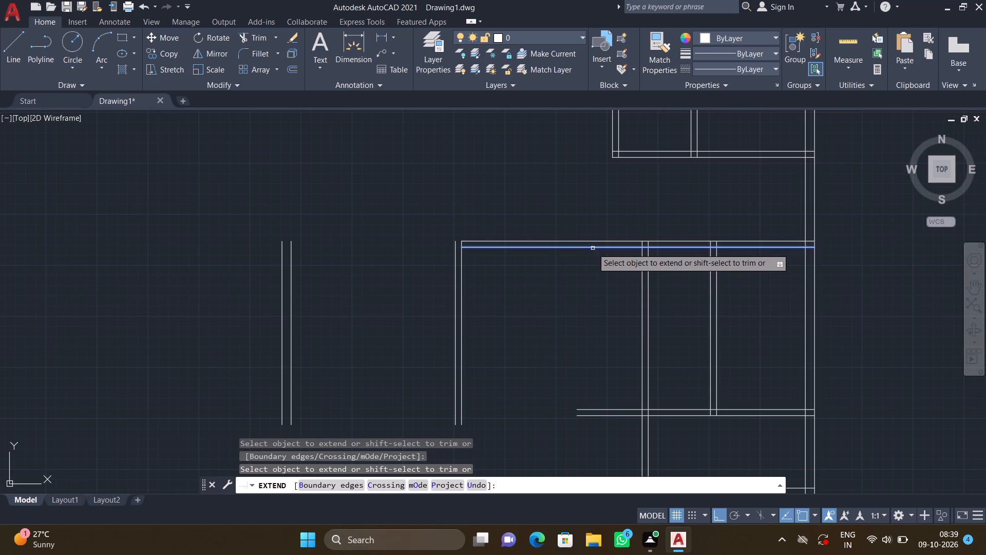
{"action": "left_click", "coordinate": [593, 248]}
{"action": "scroll", "coordinate": [468, 241], "scroll_direction": "up", "scroll_amount": 1}
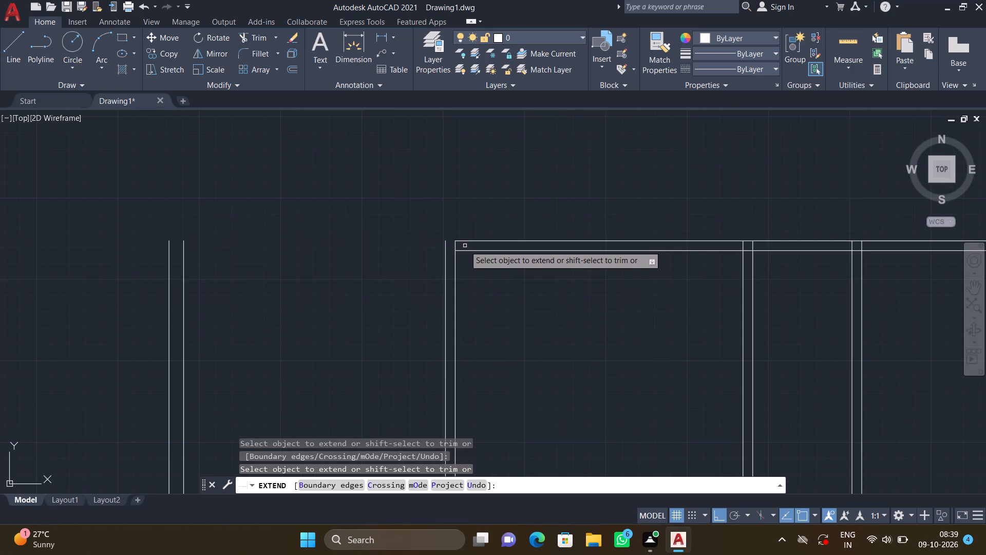
{"action": "left_click", "coordinate": [465, 242]}
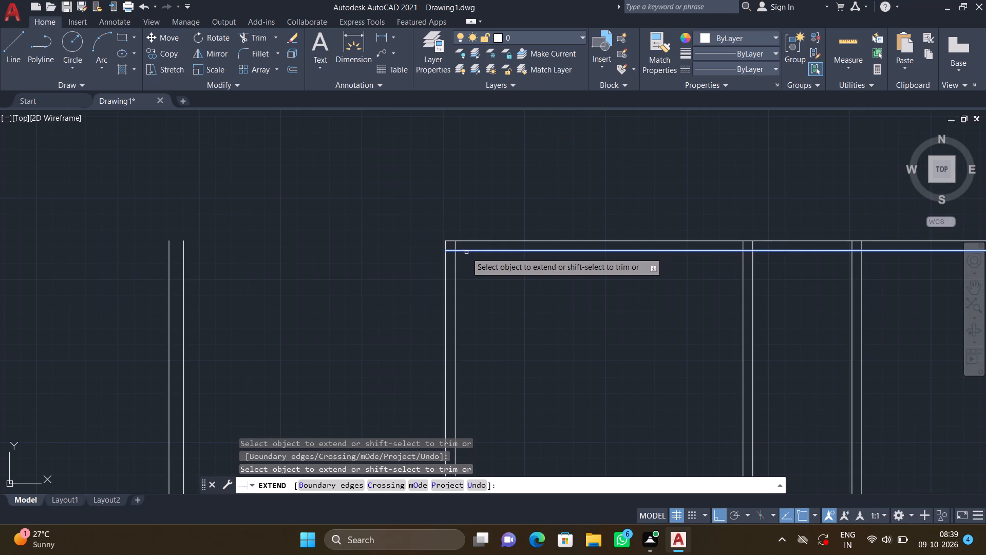
{"action": "left_click", "coordinate": [467, 251]}
{"action": "key", "text": "Return"}
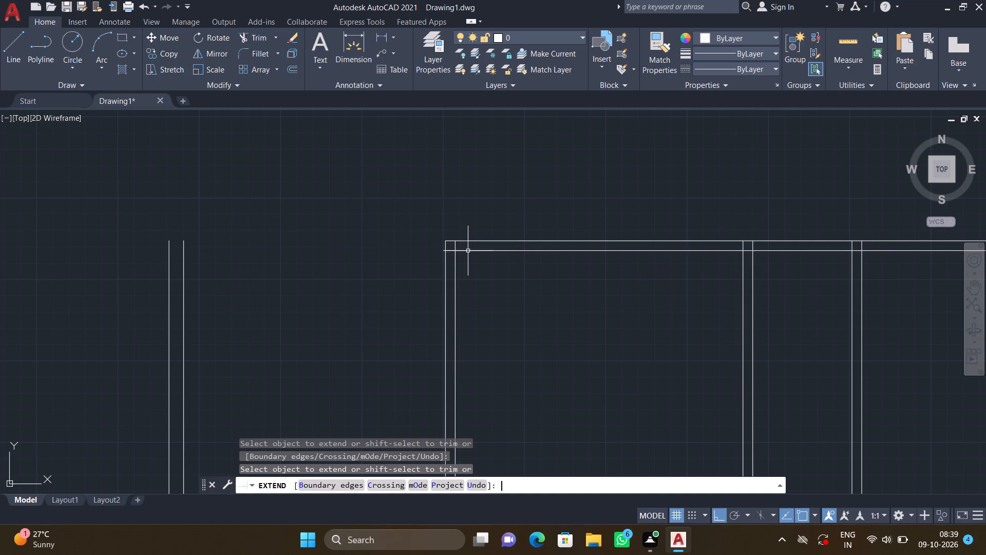
Draw a horizontal line about 27'4" towards negative X from the open end of the lowest 9" wall's outer line.
{"action": "scroll", "coordinate": [502, 242], "scroll_direction": "down", "scroll_amount": 3}
{"action": "middle_click_drag", "start_coordinate": [509, 308], "coordinate": [511, 240]}
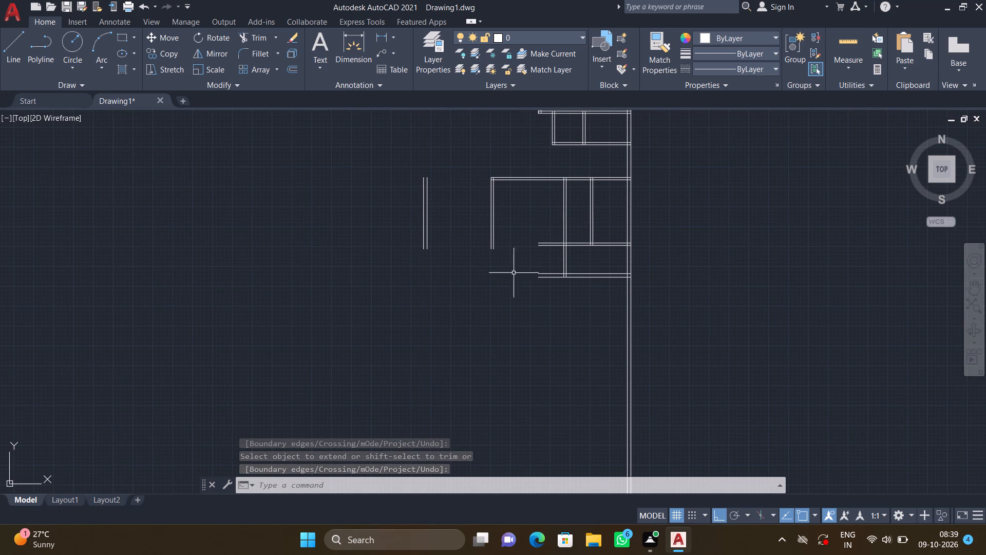
{"action": "scroll", "coordinate": [499, 276], "scroll_direction": "up", "scroll_amount": 2}
{"action": "middle_click_drag", "start_coordinate": [550, 258], "coordinate": [572, 330]}
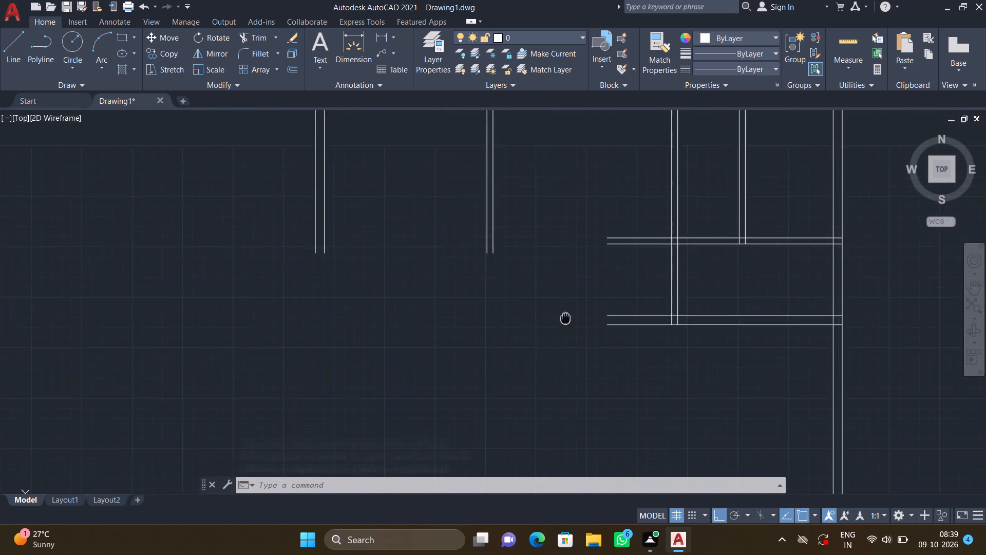
{"action": "middle_click_drag", "start_coordinate": [572, 330], "coordinate": [578, 338]}
{"action": "scroll", "coordinate": [578, 314], "scroll_direction": "down", "scroll_amount": 1}
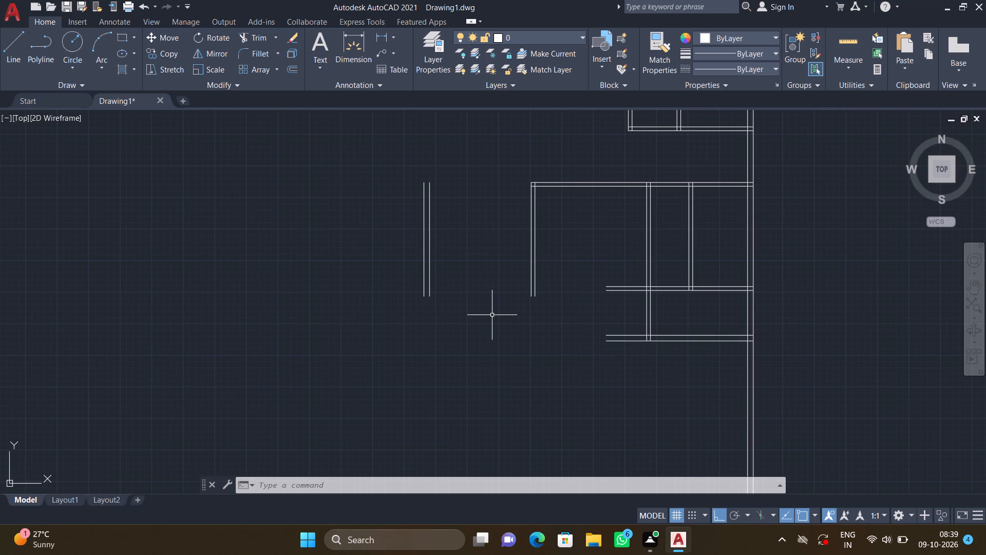
{"action": "middle_click_drag", "start_coordinate": [499, 313], "coordinate": [556, 309]}
{"action": "scroll", "coordinate": [499, 325], "scroll_direction": "up", "scroll_amount": 1}
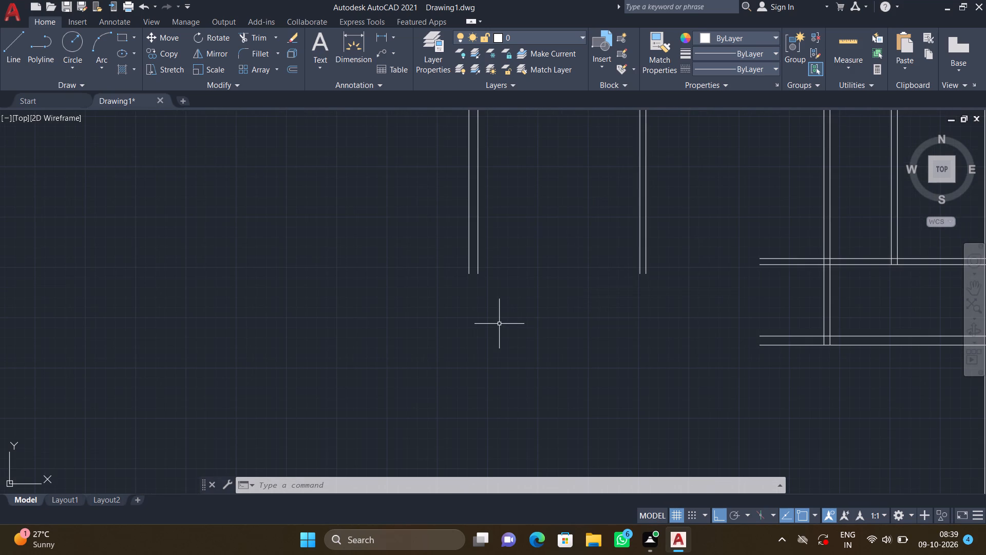
{"action": "key", "text": "l"}
{"action": "key", "text": "Return"}
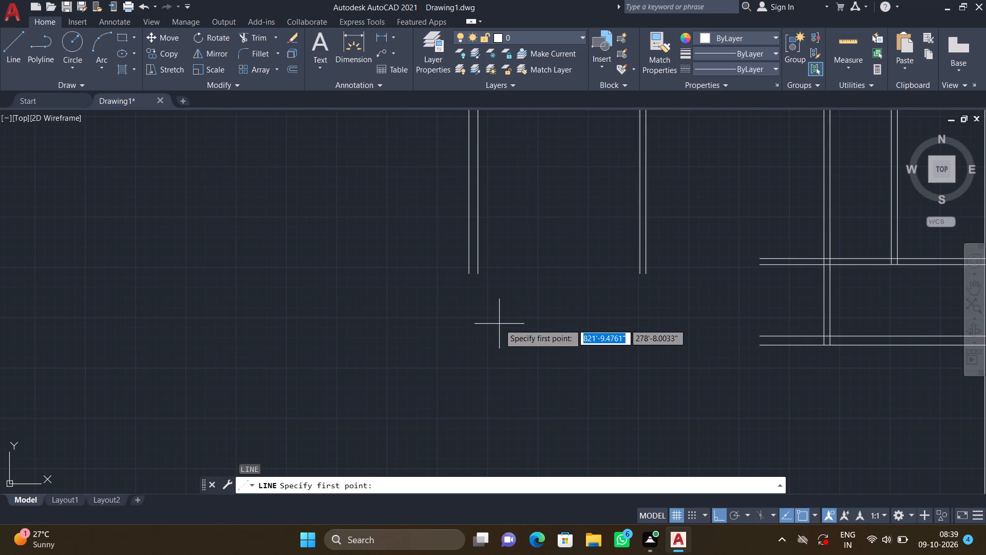
{"action": "left_click", "coordinate": [765, 345]}
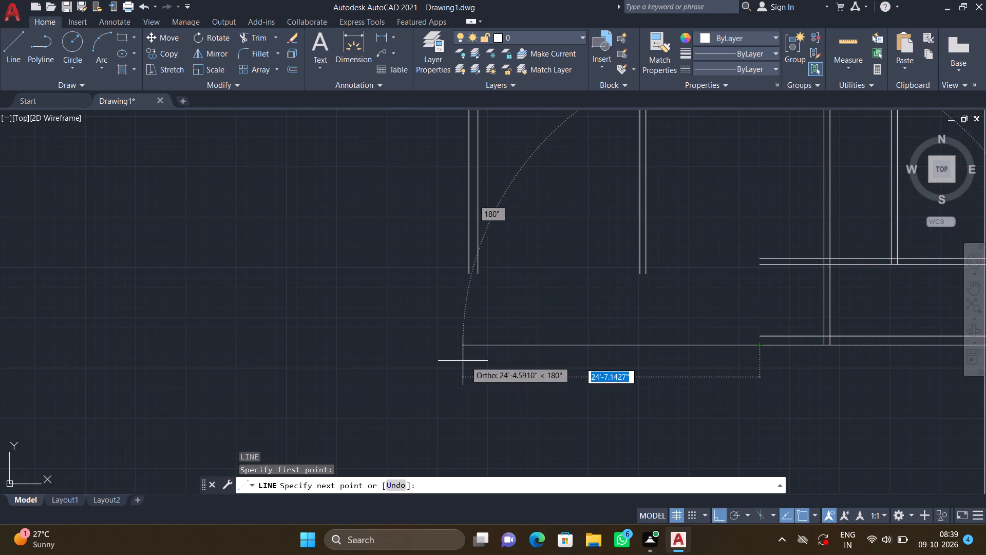
{"action": "left_click", "coordinate": [430, 346]}
{"action": "key", "text": "Return"}
Draw a parallel horizontal line about 27'5" towards negative X from the open end of the 9" wall's inner line.
{"action": "key", "text": "l"}
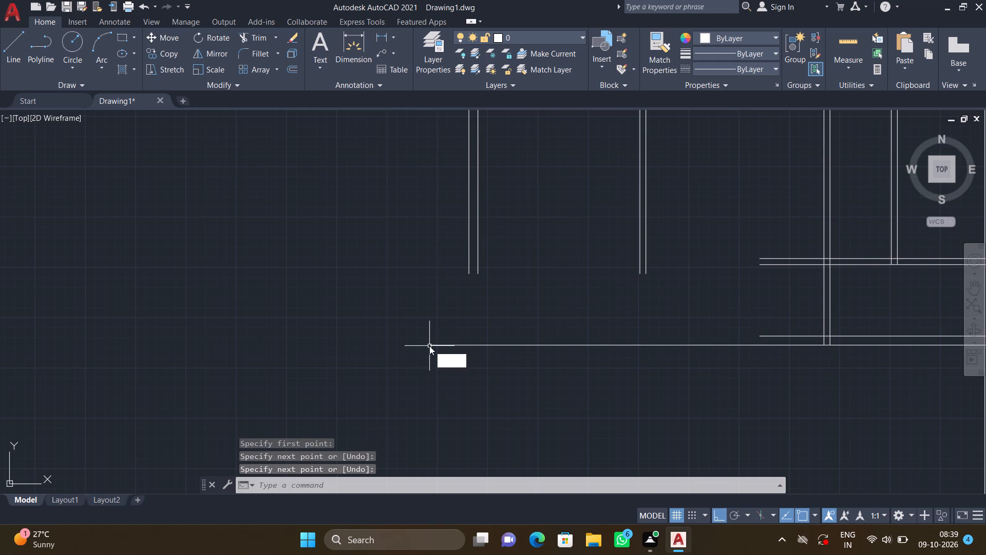
{"action": "key", "text": "Return"}
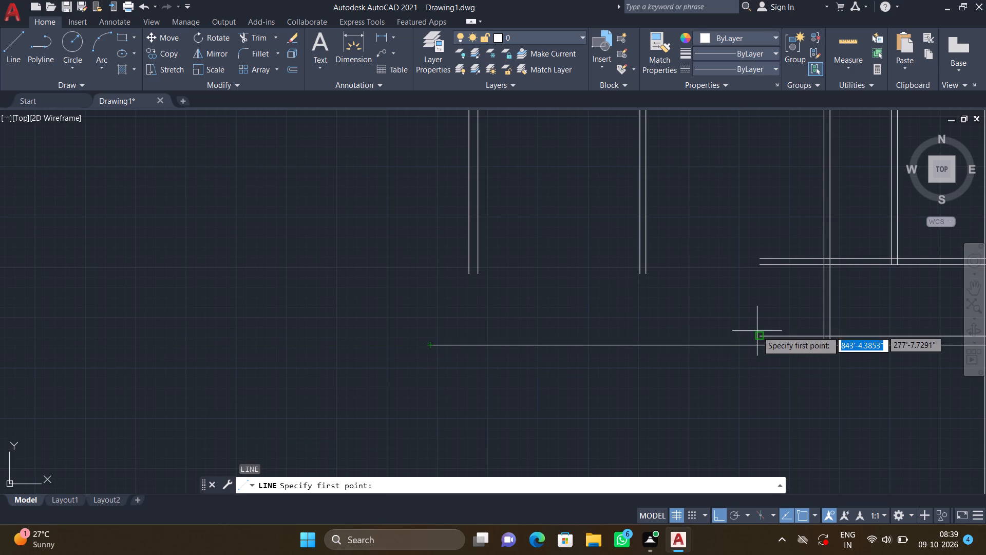
{"action": "left_click_drag", "start_coordinate": [757, 334], "coordinate": [753, 334]}
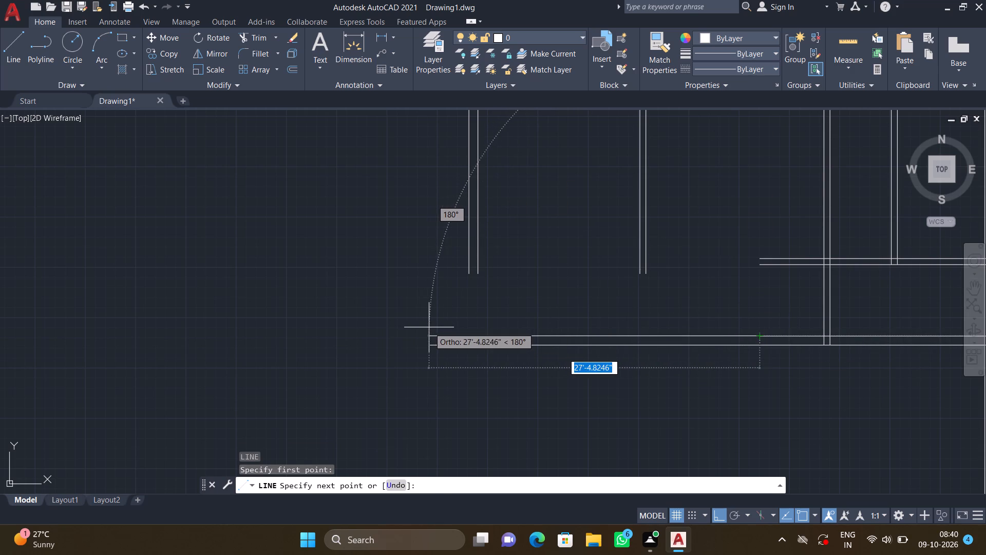
{"action": "left_click", "coordinate": [429, 328]}
{"action": "key", "text": "Return"}
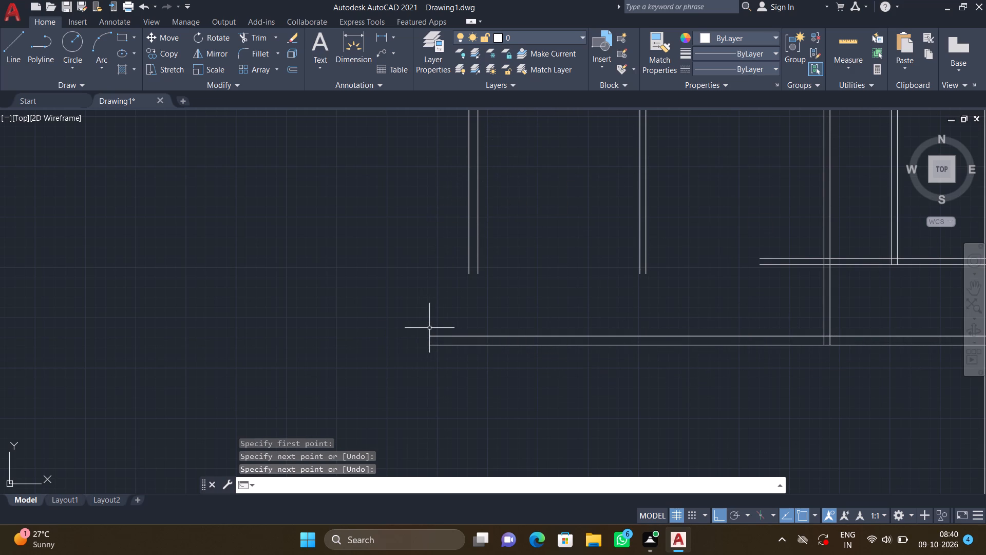
Extend both lines of the 9" end wall and of the adjacent 6" vertical partition to the lowest horizontal wall's outer line.
{"action": "type", "text": "EX"}
{"action": "key", "text": "Return"}
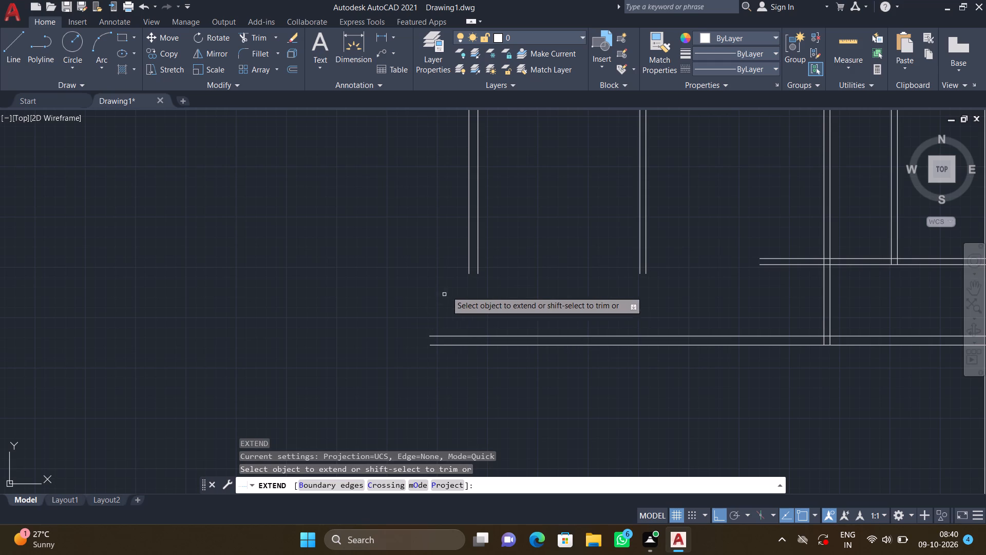
{"action": "left_click", "coordinate": [467, 268]}
{"action": "left_click", "coordinate": [468, 283]}
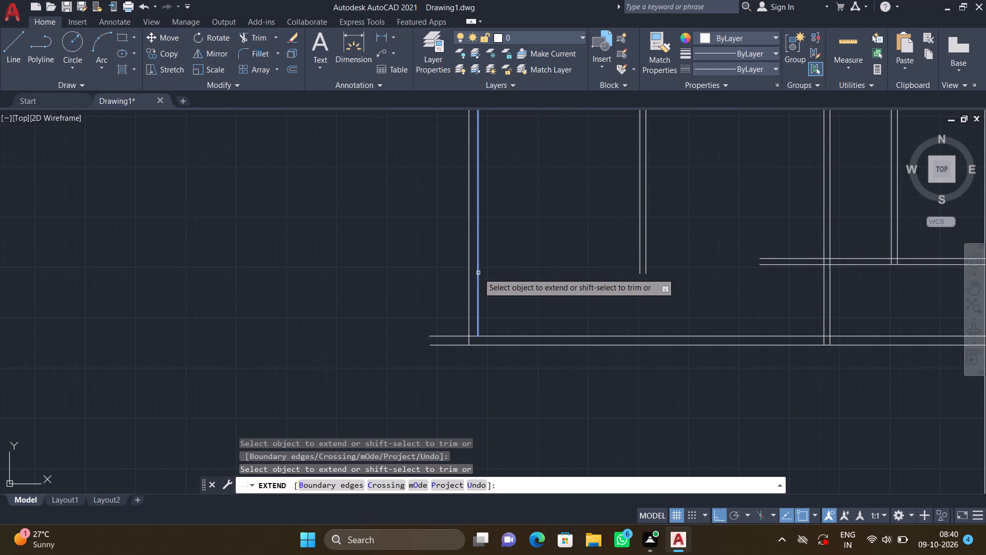
{"action": "left_click", "coordinate": [479, 271]}
{"action": "left_click", "coordinate": [479, 292]}
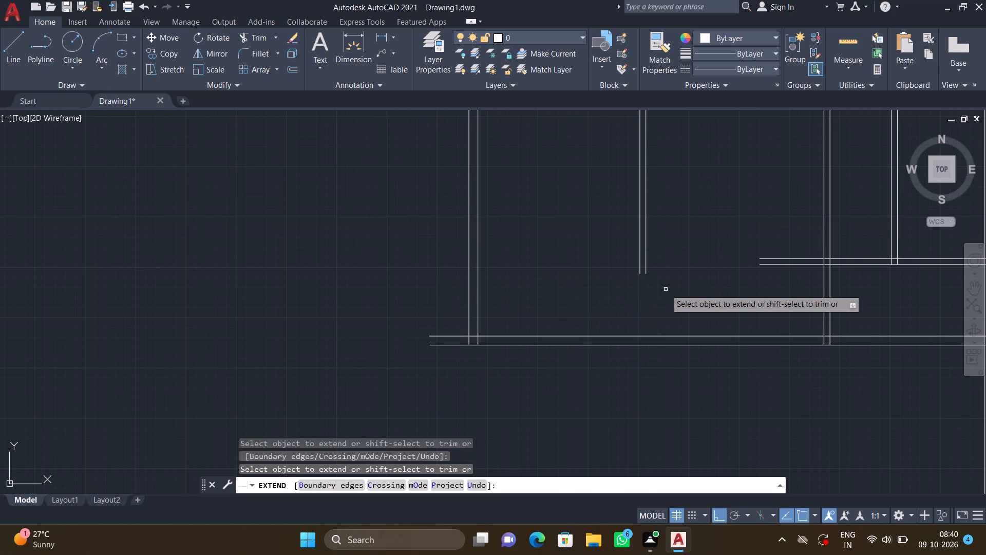
{"action": "left_click", "coordinate": [639, 269]}
{"action": "left_click", "coordinate": [640, 277]}
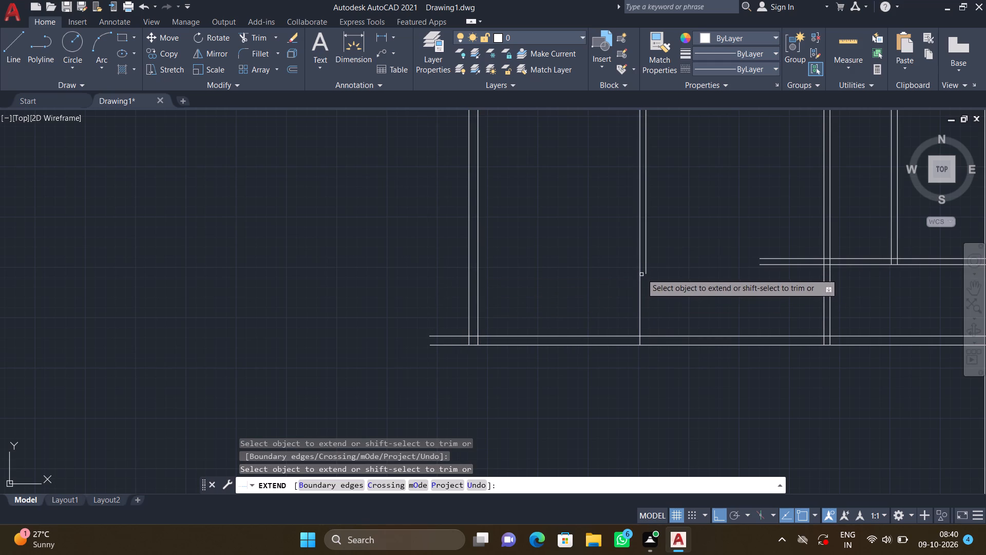
{"action": "left_click", "coordinate": [644, 268]}
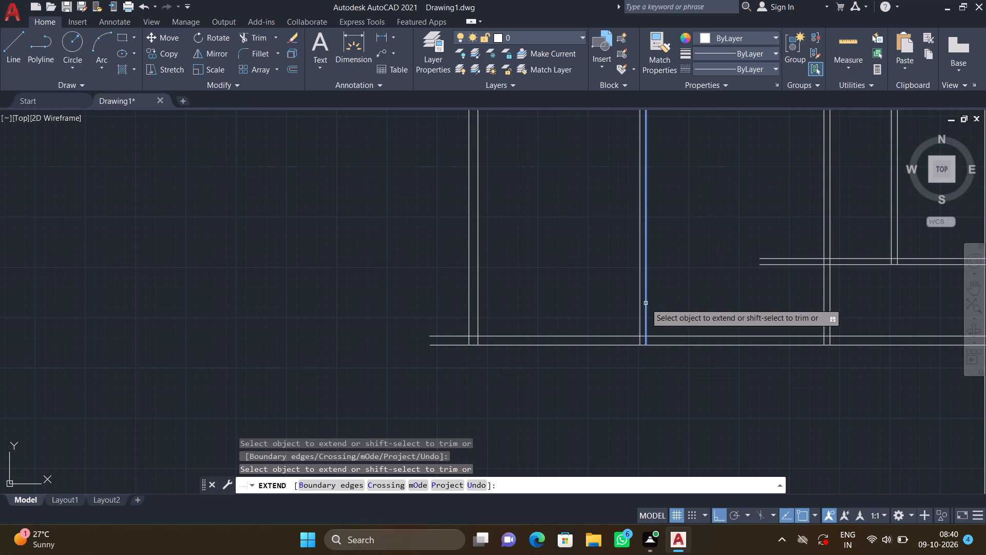
{"action": "left_click", "coordinate": [645, 303]}
{"action": "key", "text": "Return"}
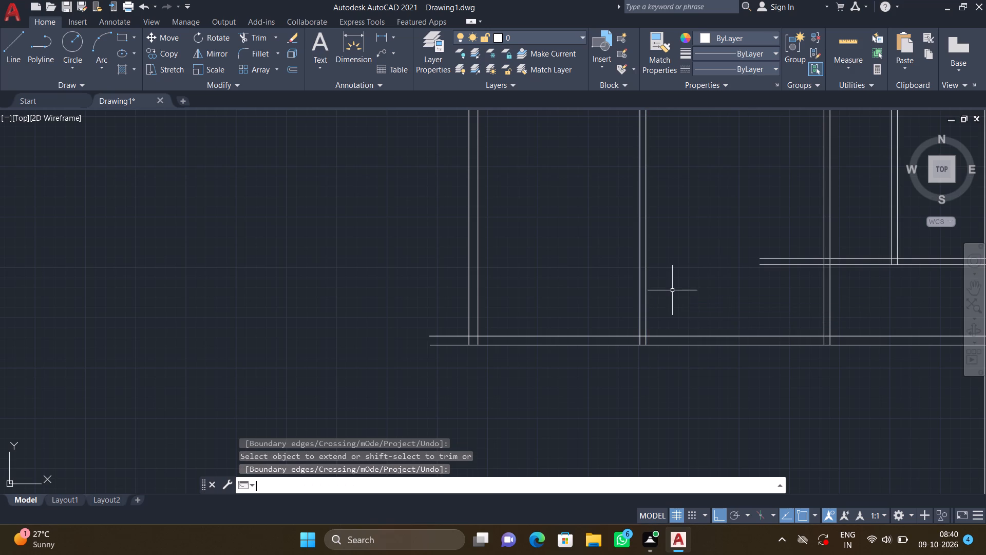
Trim both lines of the lowest horizontal wall where they overrun the 9" end wall, forming a closed corner.
{"action": "type", "text": "TR"}
{"action": "key", "text": "Return"}
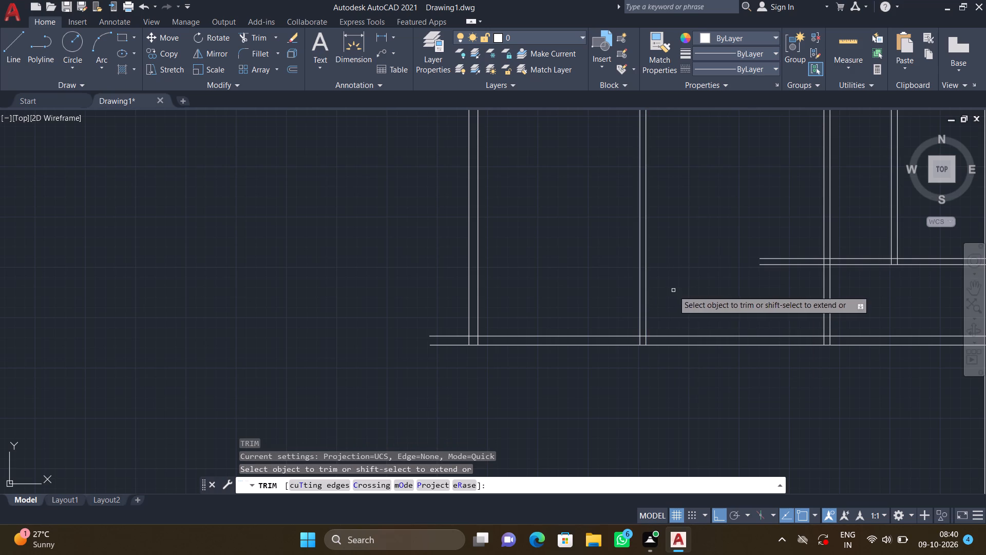
{"action": "left_click_drag", "start_coordinate": [442, 313], "coordinate": [446, 367]}
{"action": "key", "text": "Return"}
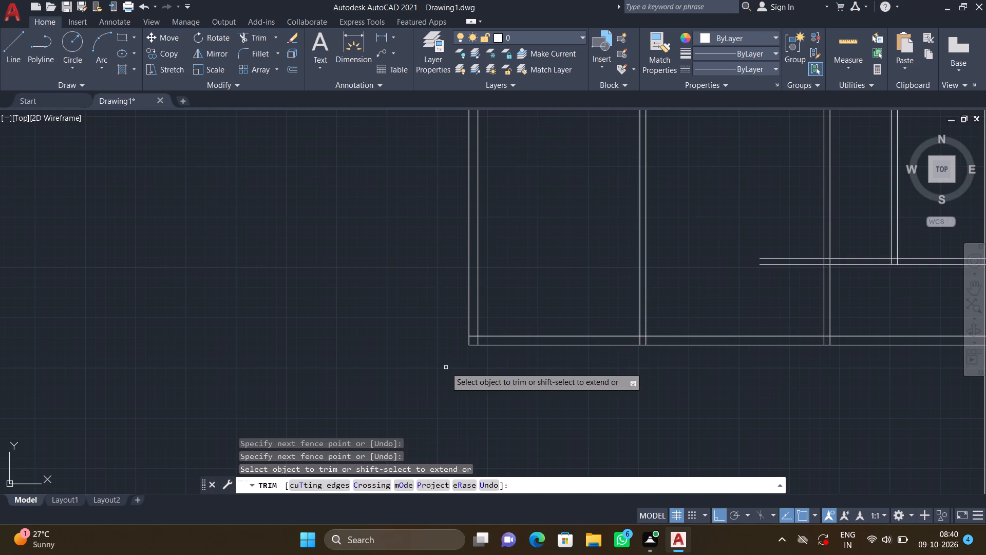
Trim the two stub ends of the short horizontal partition that project past the long vertical partition into the 14'9" wide room.
{"action": "scroll", "coordinate": [478, 373], "scroll_direction": "down", "scroll_amount": 3}
{"action": "middle_click_drag", "start_coordinate": [639, 420], "coordinate": [542, 380]}
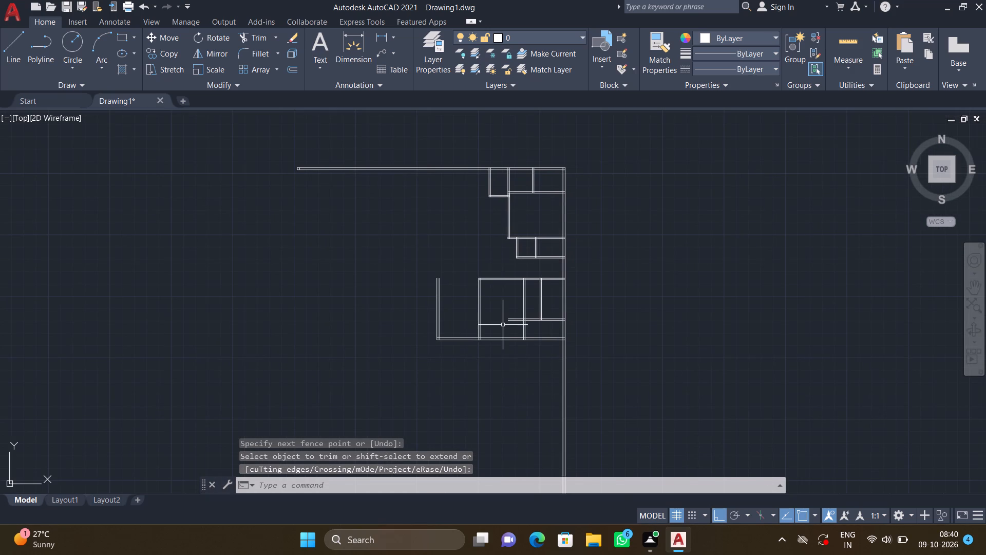
{"action": "scroll", "coordinate": [495, 326], "scroll_direction": "up", "scroll_amount": 2}
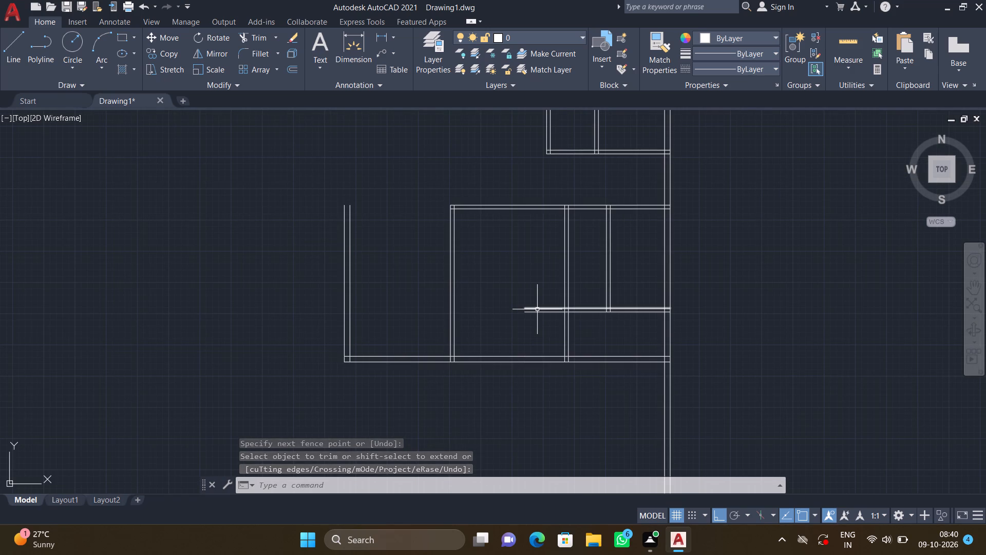
{"action": "scroll", "coordinate": [542, 295], "scroll_direction": "up", "scroll_amount": 2}
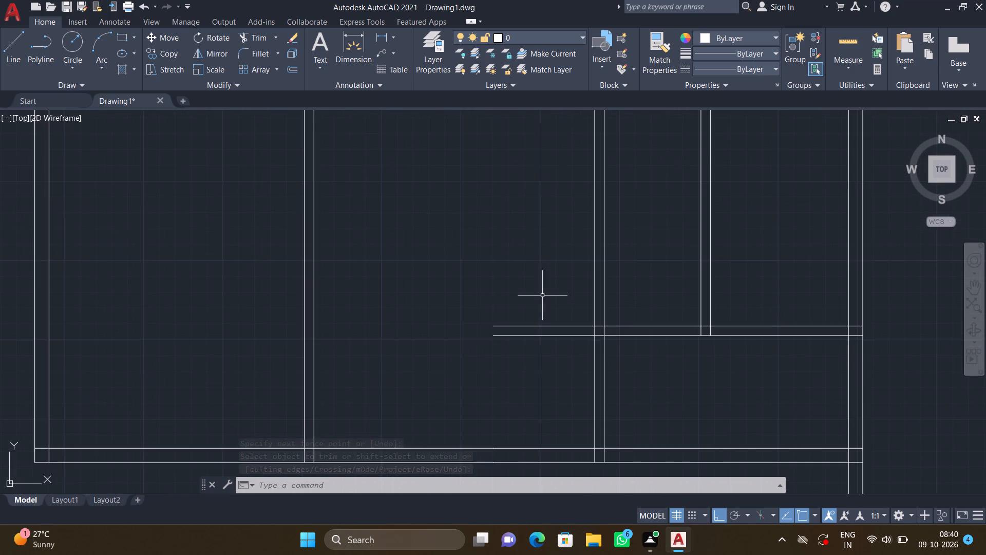
{"action": "type", "text": "TR"}
{"action": "key", "text": "Return"}
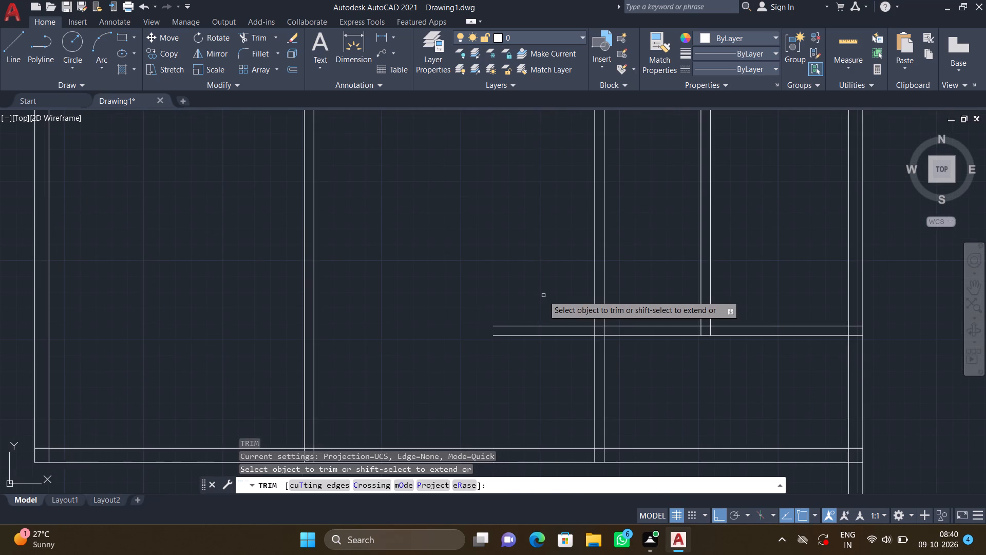
{"action": "left_click_drag", "start_coordinate": [543, 295], "coordinate": [543, 366]}
{"action": "key", "text": "Return"}
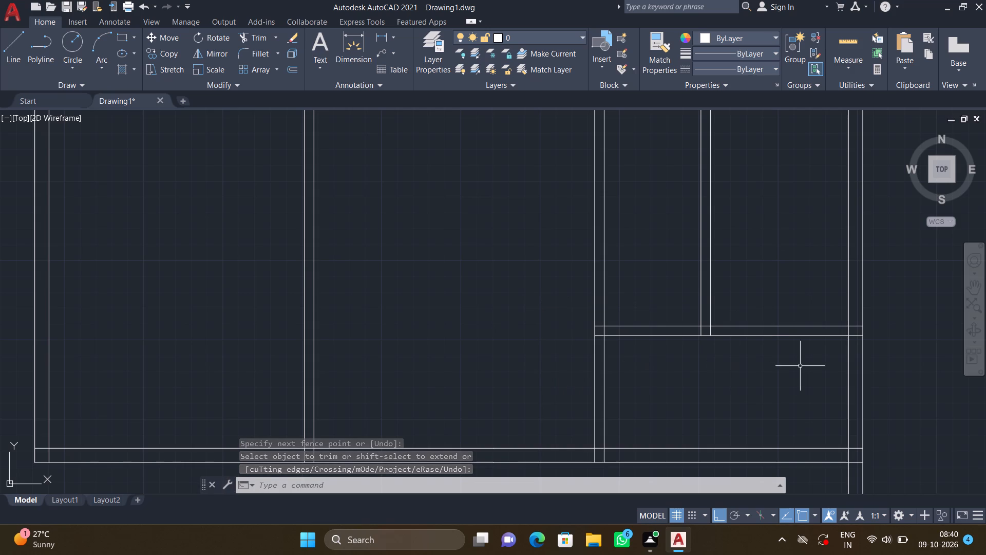
Trim the short horizontal partition's lines between the long and short vertical partitions, including the leftover pieces inside the long partition.
{"action": "middle_click_drag", "start_coordinate": [778, 365], "coordinate": [703, 370]}
{"action": "type", "text": "TR"}
{"action": "key", "text": "Return"}
{"action": "left_click_drag", "start_coordinate": [566, 305], "coordinate": [587, 370]}
{"action": "scroll", "coordinate": [522, 332], "scroll_direction": "up", "scroll_amount": 2}
{"action": "left_click_drag", "start_coordinate": [525, 322], "coordinate": [527, 341]}
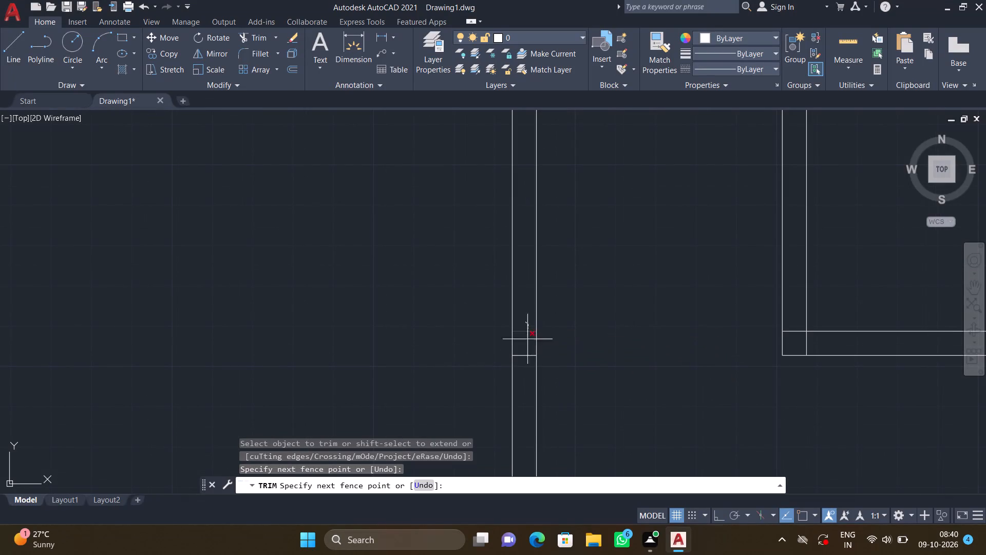
{"action": "left_click_drag", "start_coordinate": [527, 341], "coordinate": [527, 362]}
{"action": "key", "text": "Return"}
Offset the lowest wall's inner line by 9'10" towards positive Y in the end room beside the 9" wall.
{"action": "scroll", "coordinate": [530, 366], "scroll_direction": "down", "scroll_amount": 4}
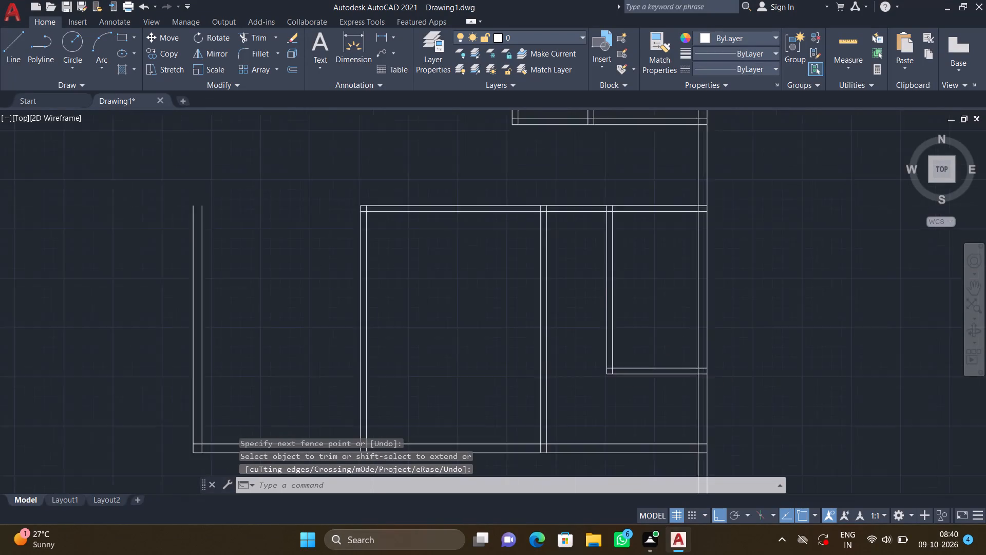
{"action": "middle_click_drag", "start_coordinate": [600, 401], "coordinate": [614, 355]}
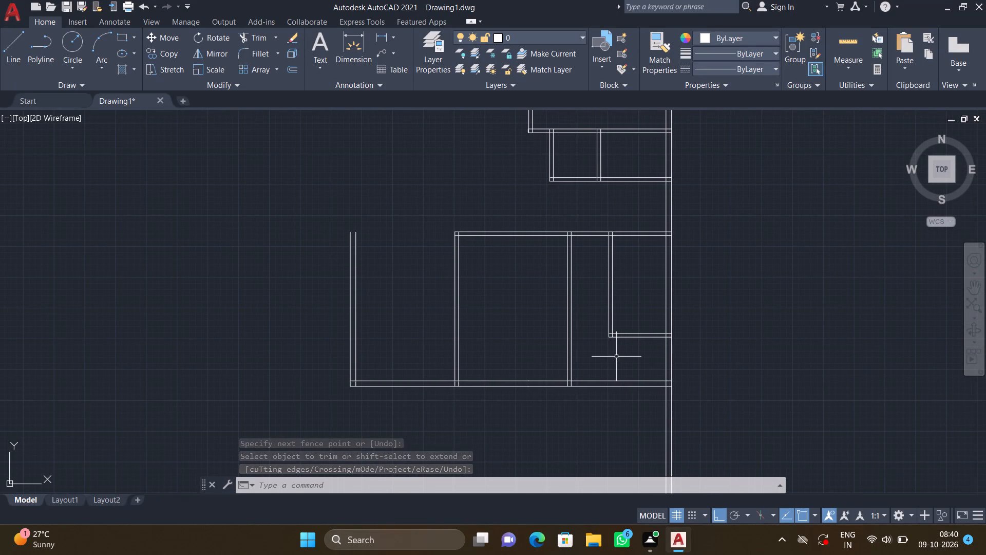
{"action": "middle_click_drag", "start_coordinate": [510, 342], "coordinate": [552, 334]}
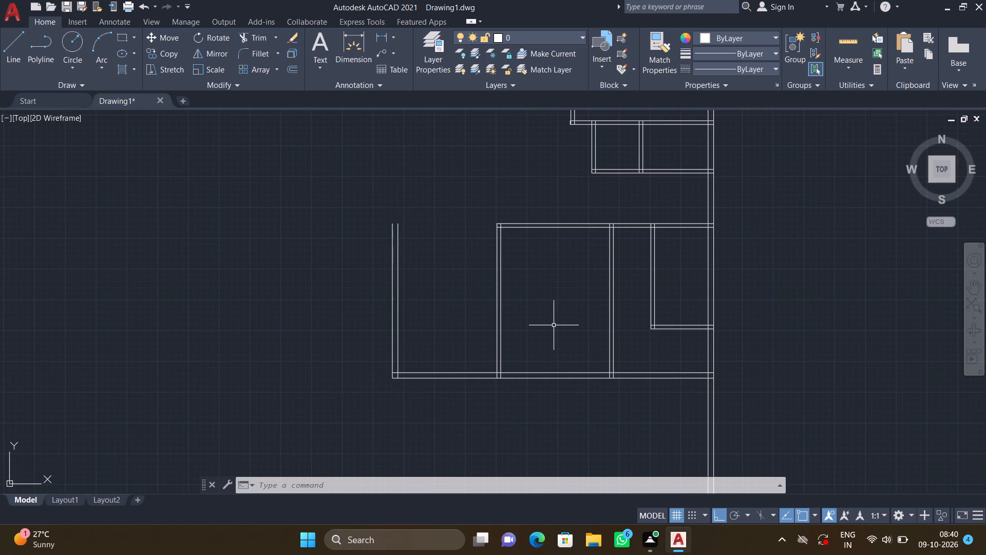
{"action": "middle_click_drag", "start_coordinate": [504, 339], "coordinate": [537, 314]}
{"action": "scroll", "coordinate": [481, 330], "scroll_direction": "up", "scroll_amount": 2}
{"action": "key", "text": "o"}
{"action": "key", "text": "Return"}
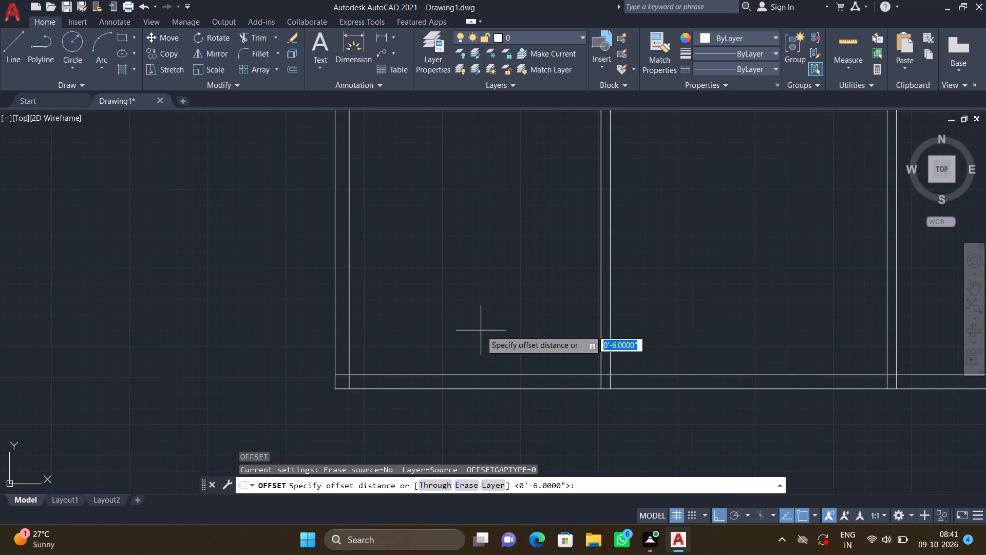
{"action": "type", "text": "9'"}
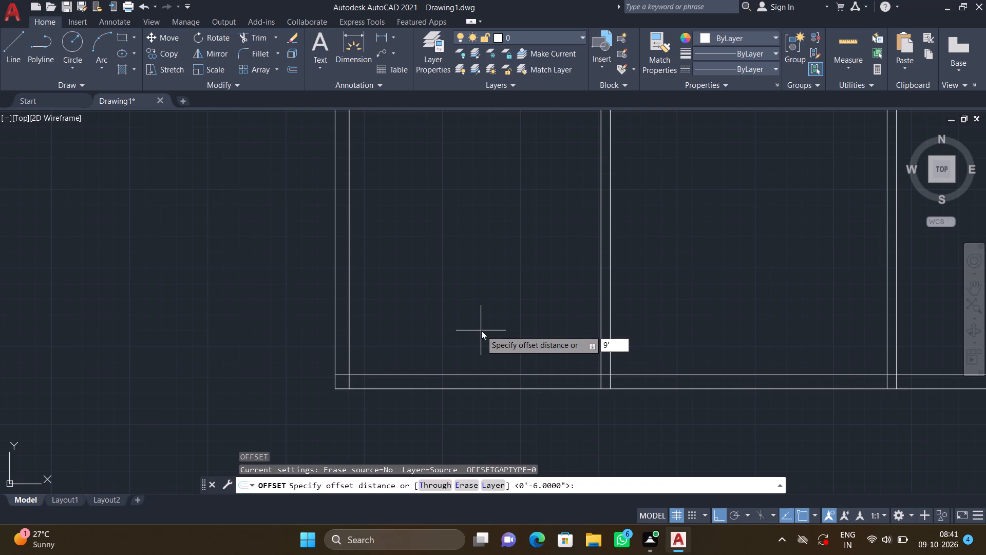
{"action": "type", "text": "10\""}
{"action": "key", "text": "Return"}
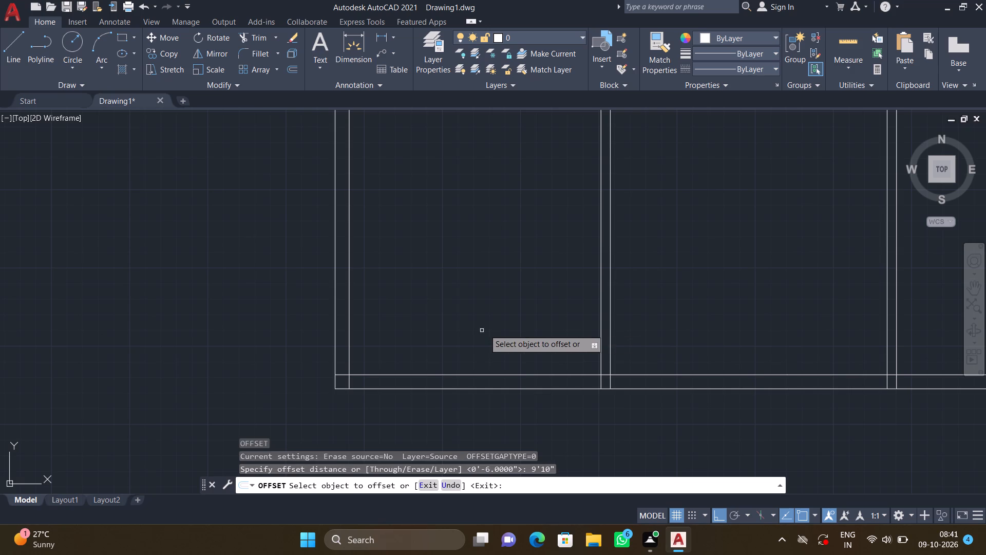
{"action": "left_click", "coordinate": [491, 374]}
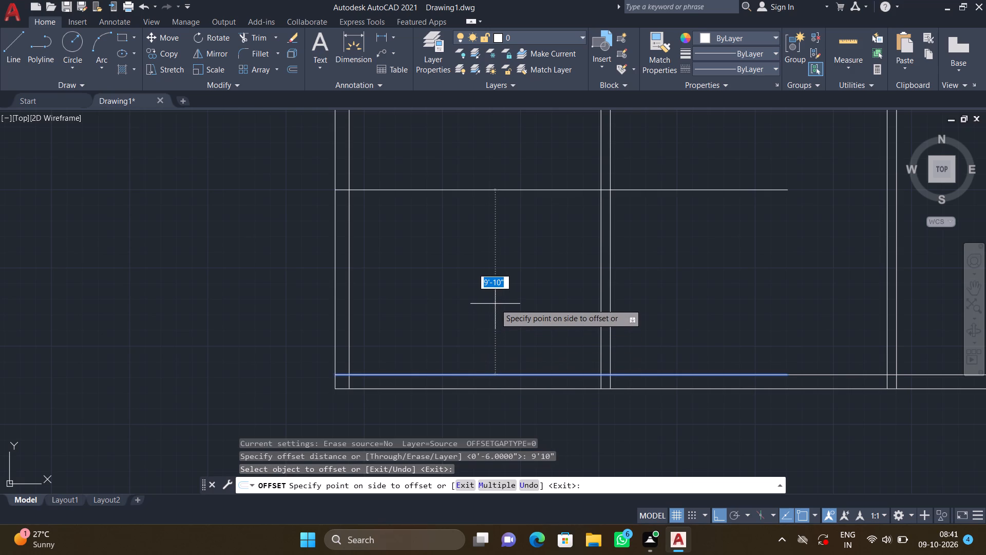
{"action": "left_click", "coordinate": [497, 296]}
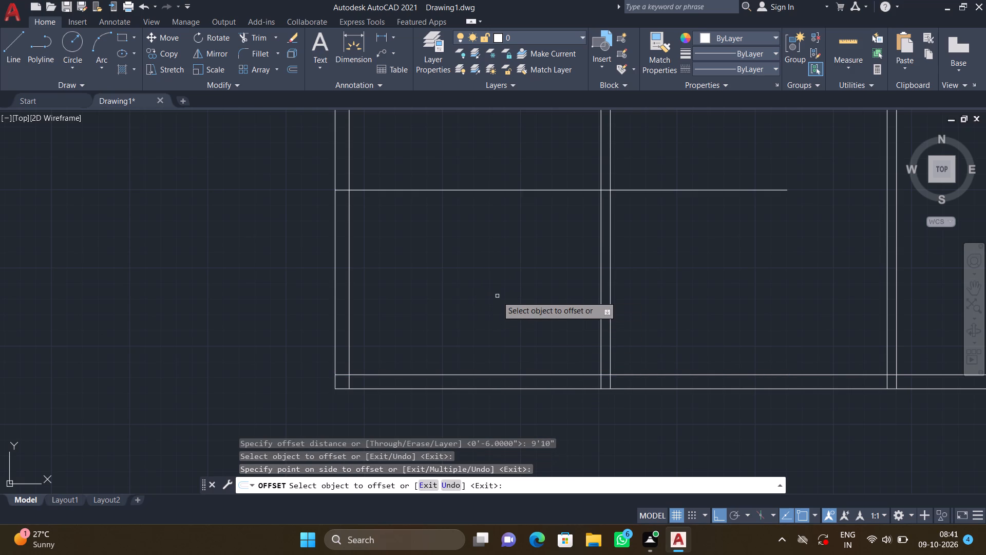
{"action": "key", "text": "Return"}
Trim the new 9'10" offset line where it runs past the vertical partition into the adjoining room.
{"action": "type", "text": "TR"}
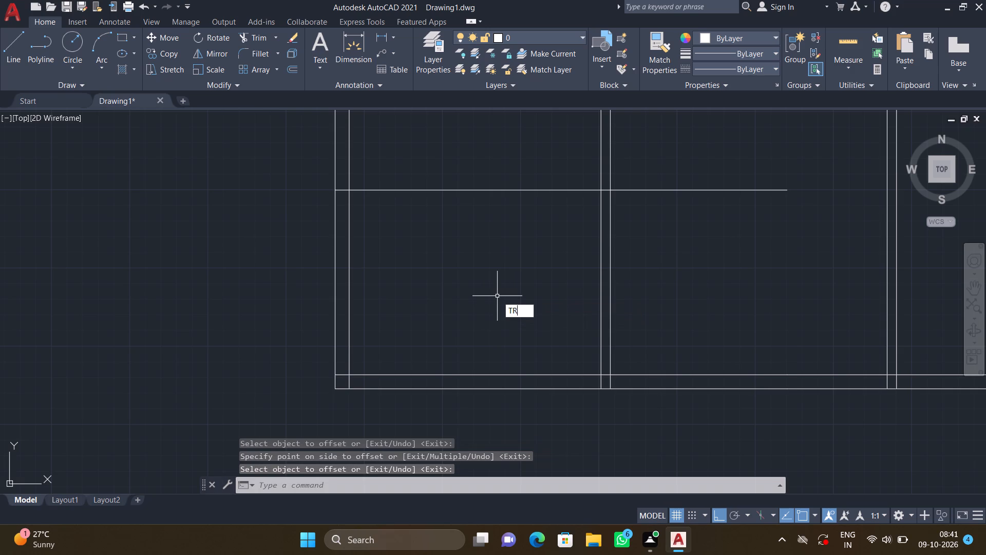
{"action": "key", "text": "Return"}
{"action": "left_click_drag", "start_coordinate": [651, 165], "coordinate": [651, 231]}
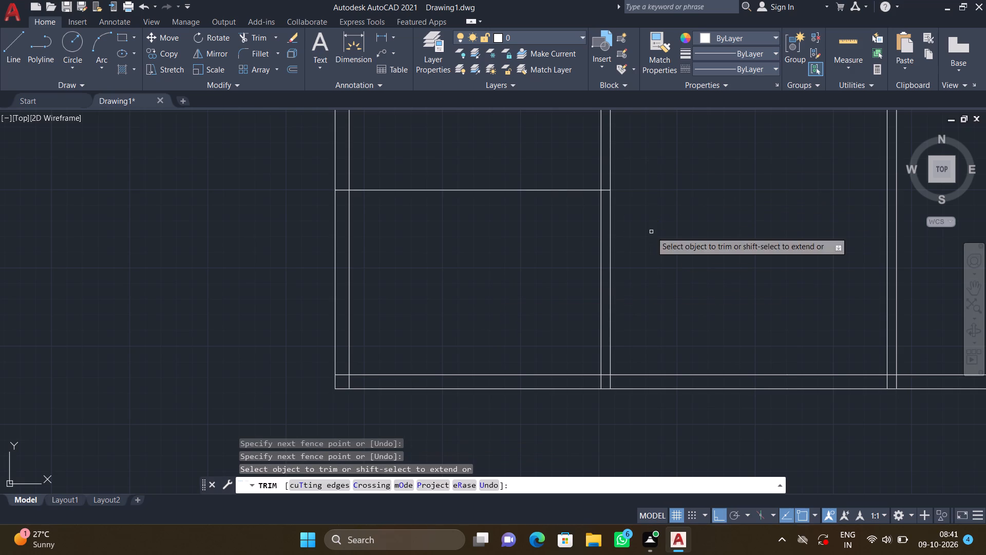
{"action": "scroll", "coordinate": [611, 186], "scroll_direction": "up", "scroll_amount": 2}
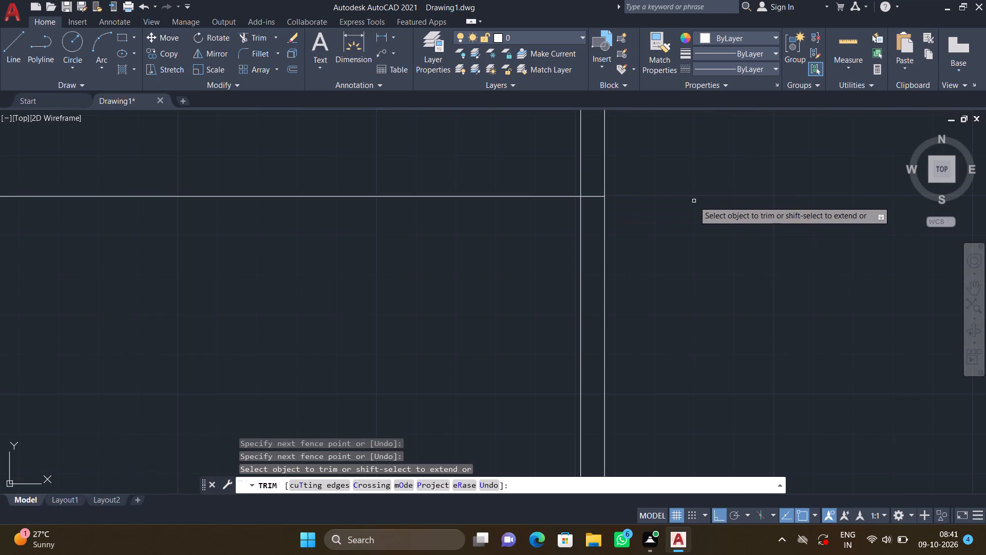
{"action": "key", "text": "Return"}
Offset the trimmed horizontal line in the end room by 6" towards positive Y to form a partition.
{"action": "scroll", "coordinate": [693, 198], "scroll_direction": "down", "scroll_amount": 3}
{"action": "middle_click_drag", "start_coordinate": [523, 303], "coordinate": [465, 388]}
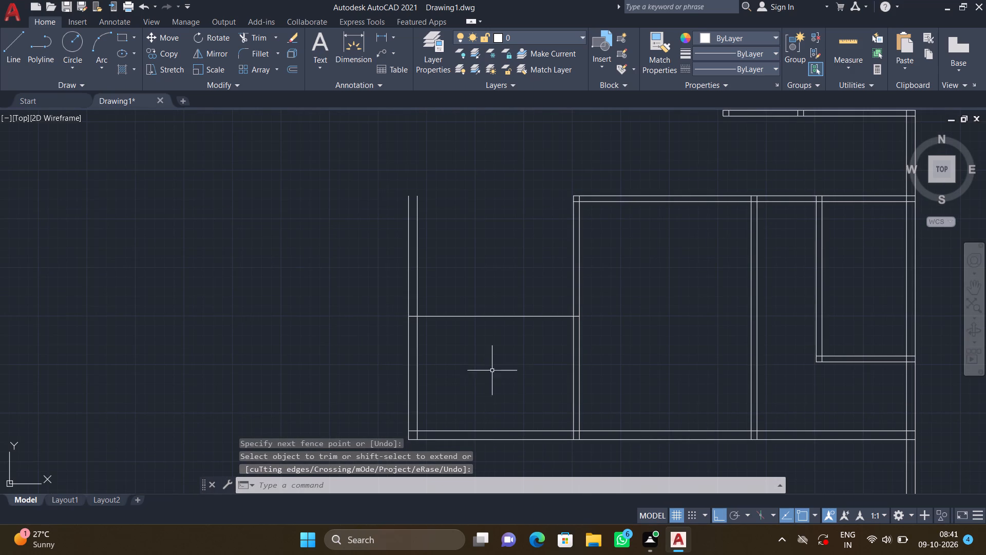
{"action": "key", "text": "o"}
{"action": "key", "text": "Return"}
{"action": "type", "text": "6\""}
{"action": "key", "text": "Return"}
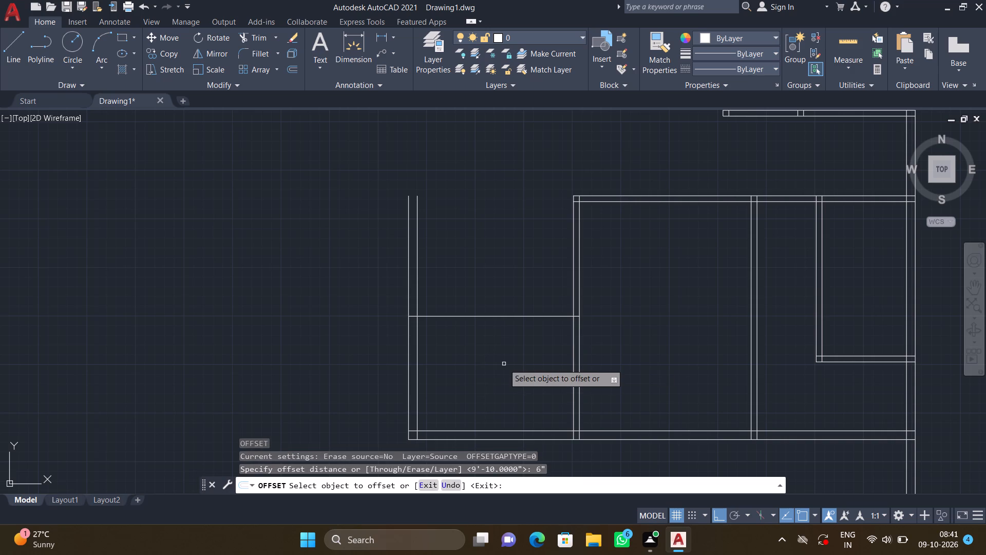
{"action": "left_click", "coordinate": [518, 316]}
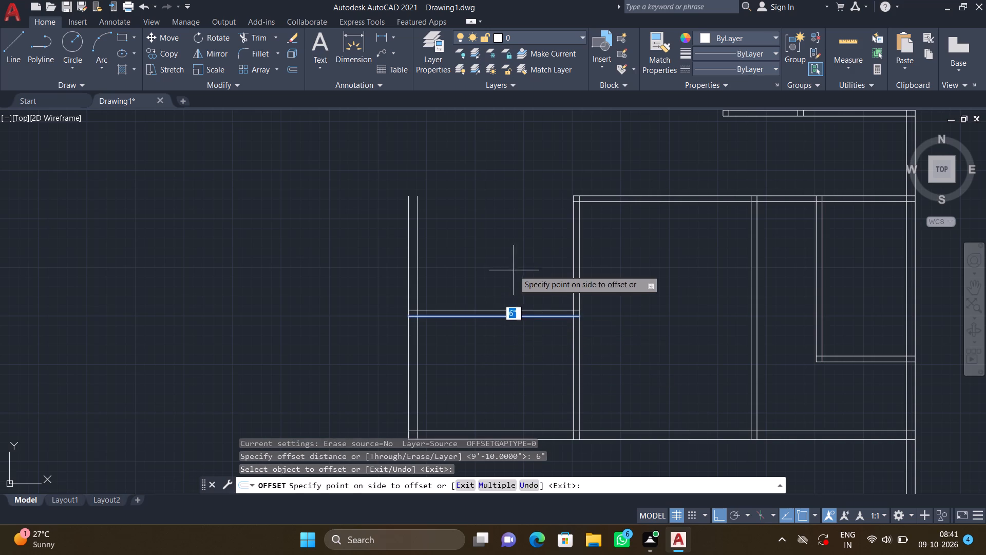
{"action": "left_click", "coordinate": [513, 268]}
{"action": "key", "text": "Return"}
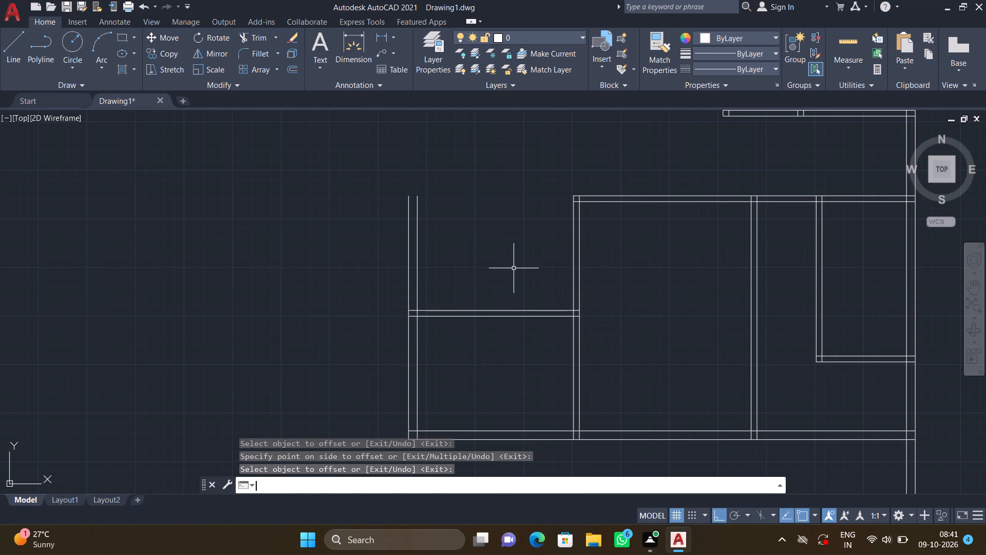
Measure the clear width and depth of the lower end room beside the 9" wall and of the large adjoining room.
{"action": "scroll", "coordinate": [529, 355], "scroll_direction": "down", "scroll_amount": 2}
{"action": "middle_click_drag", "start_coordinate": [521, 366], "coordinate": [520, 366]}
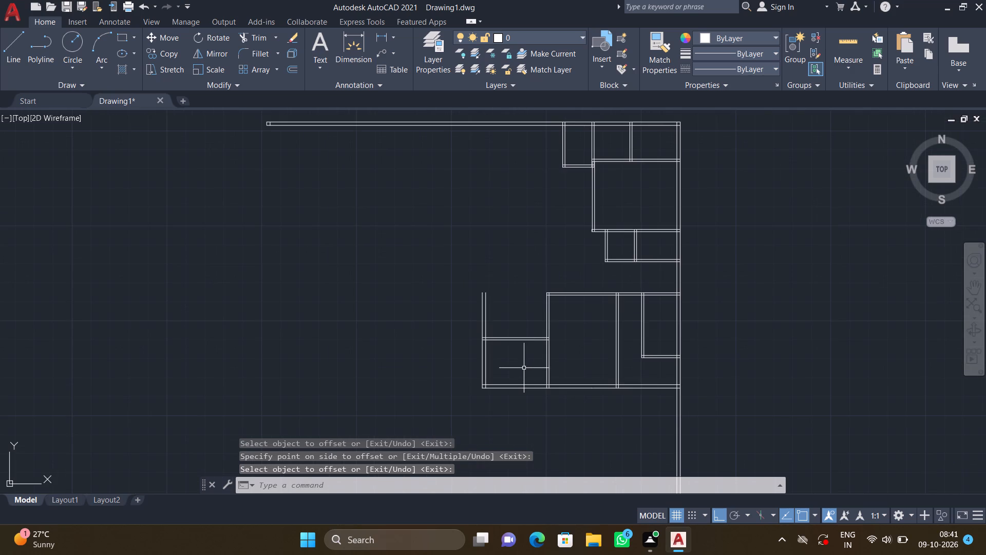
{"action": "middle_click_drag", "start_coordinate": [520, 366], "coordinate": [478, 351]}
{"action": "left_click", "coordinate": [849, 63]}
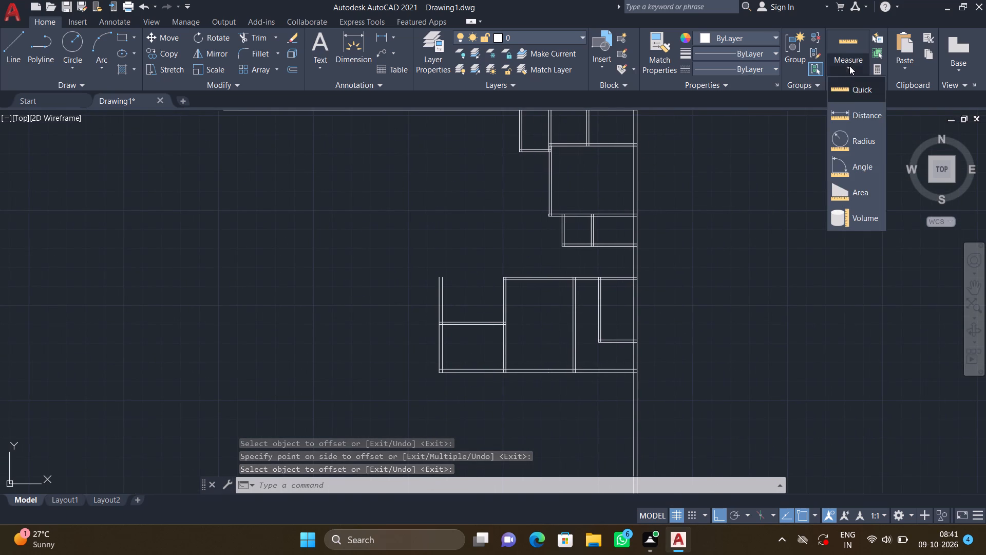
{"action": "left_click", "coordinate": [854, 88]}
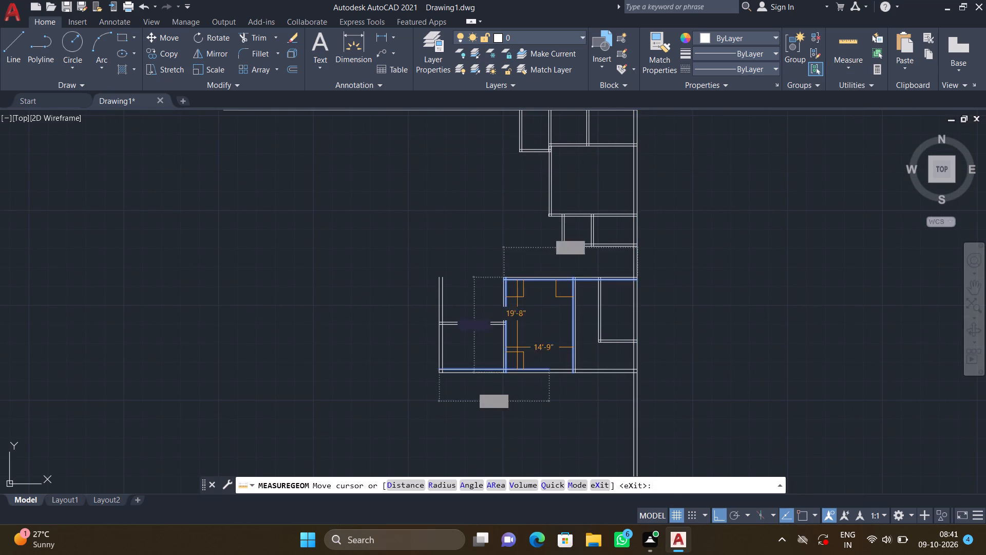
{"action": "scroll", "coordinate": [452, 368], "scroll_direction": "up", "scroll_amount": 2}
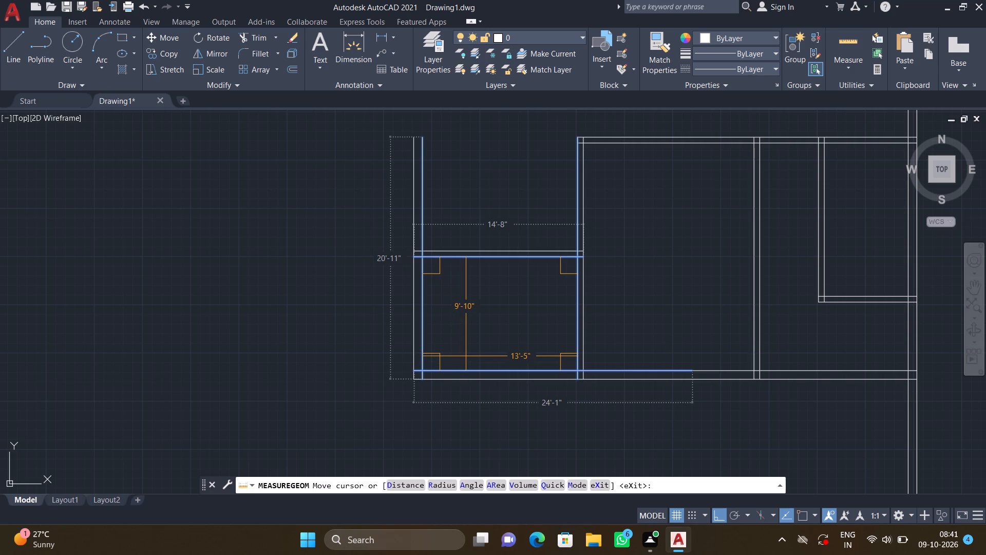
{"action": "scroll", "coordinate": [591, 341], "scroll_direction": "down", "scroll_amount": 1}
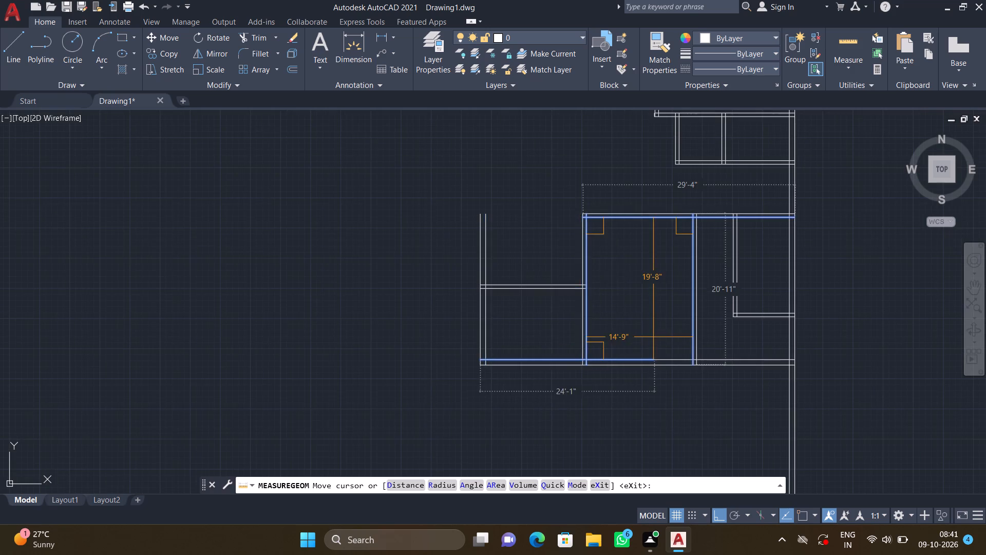
{"action": "middle_click_drag", "start_coordinate": [633, 329], "coordinate": [517, 317]}
{"action": "scroll", "coordinate": [539, 317], "scroll_direction": "up", "scroll_amount": 1}
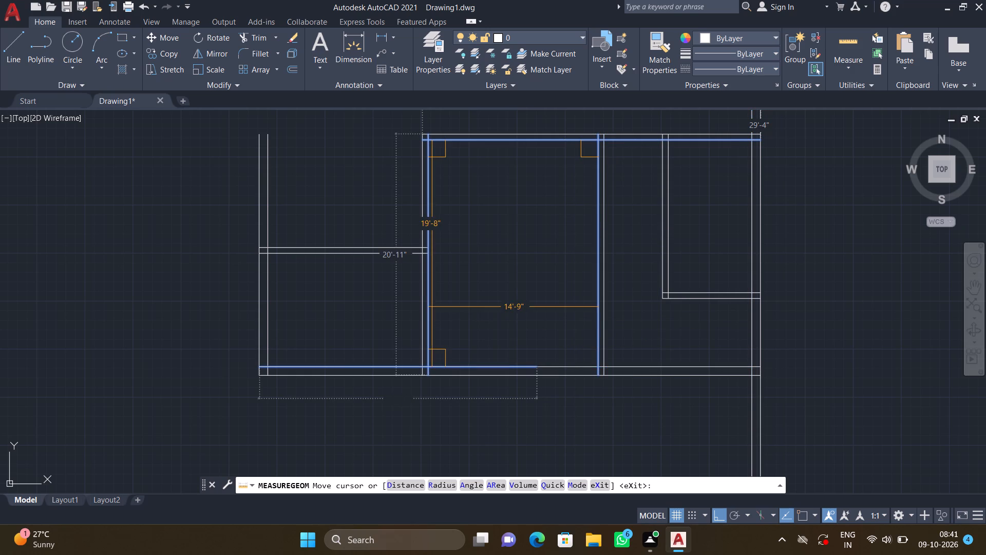
{"action": "key", "text": "Escape"}
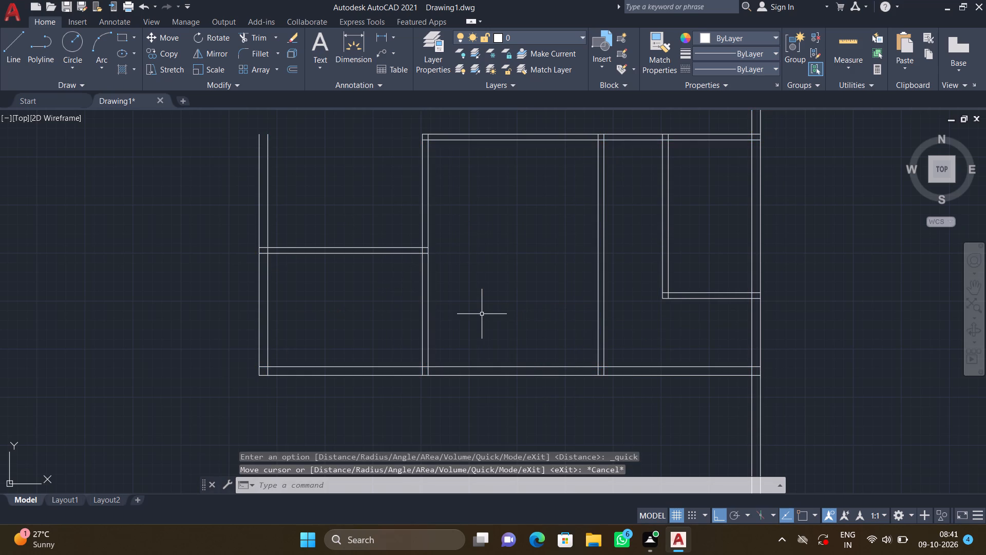
Offset the upper line of the end room's horizontal partition by 10'2" towards positive Y.
{"action": "scroll", "coordinate": [483, 315], "scroll_direction": "down", "scroll_amount": 2}
{"action": "middle_click_drag", "start_coordinate": [441, 316], "coordinate": [441, 354]}
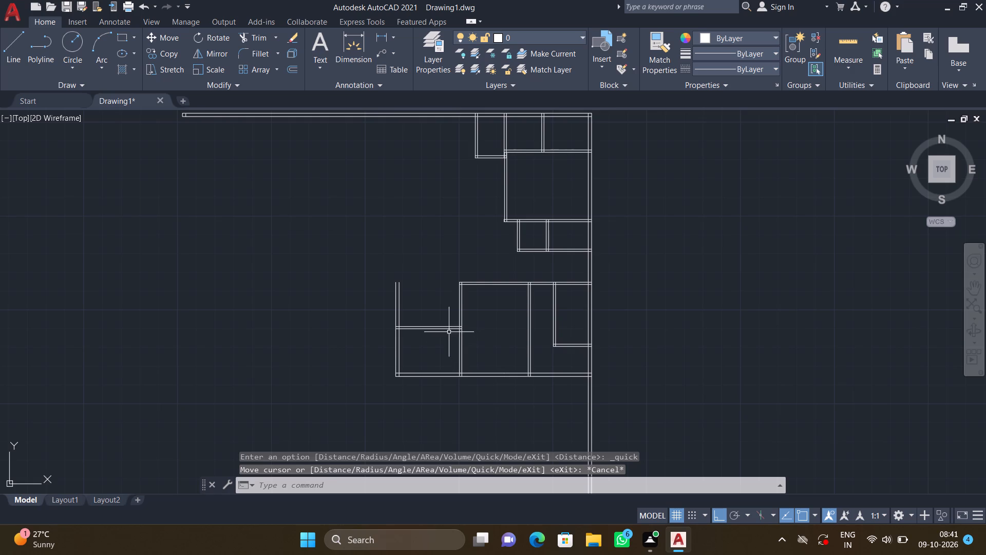
{"action": "scroll", "coordinate": [444, 329], "scroll_direction": "up", "scroll_amount": 2}
{"action": "key", "text": "o"}
{"action": "key", "text": "Return"}
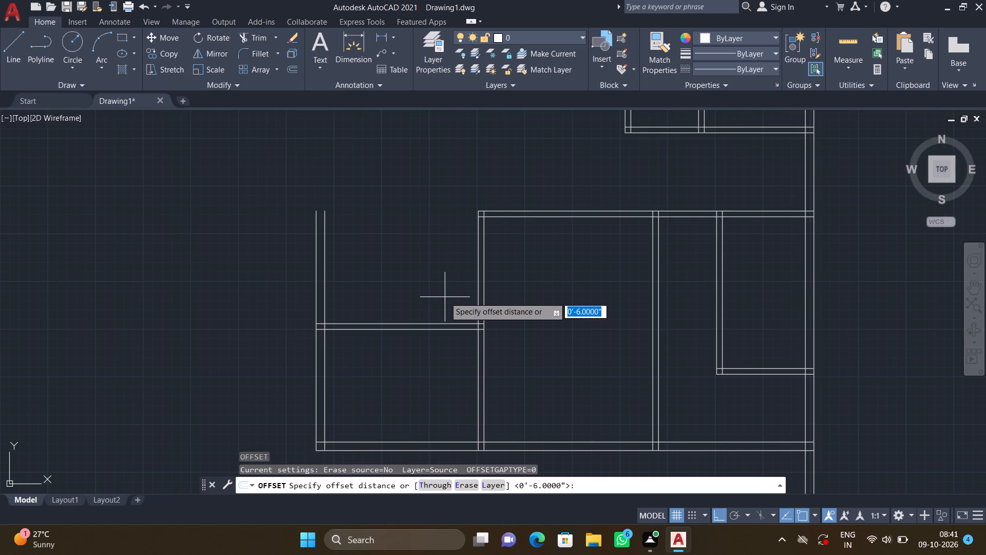
{"action": "type", "text": "10'"}
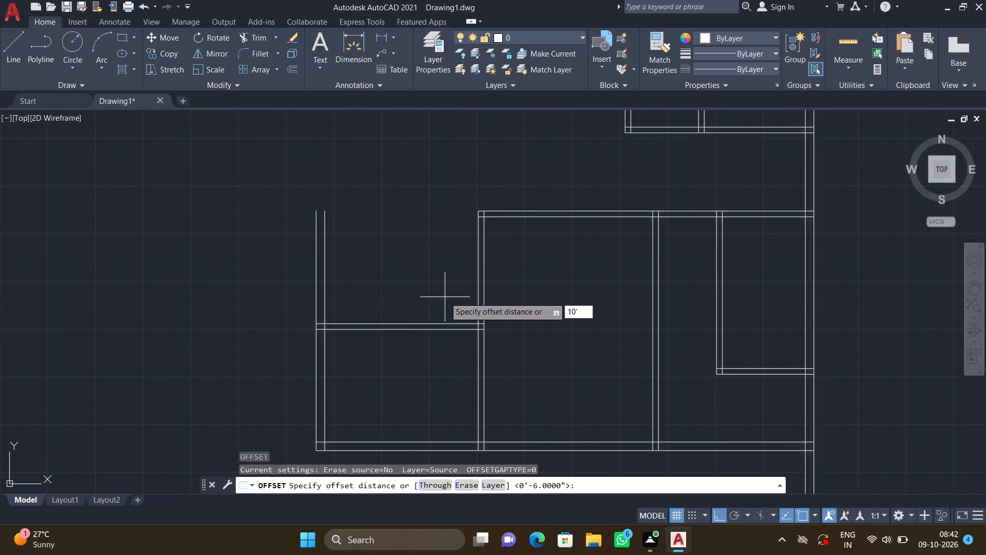
{"action": "type", "text": "2\""}
{"action": "key", "text": "Return"}
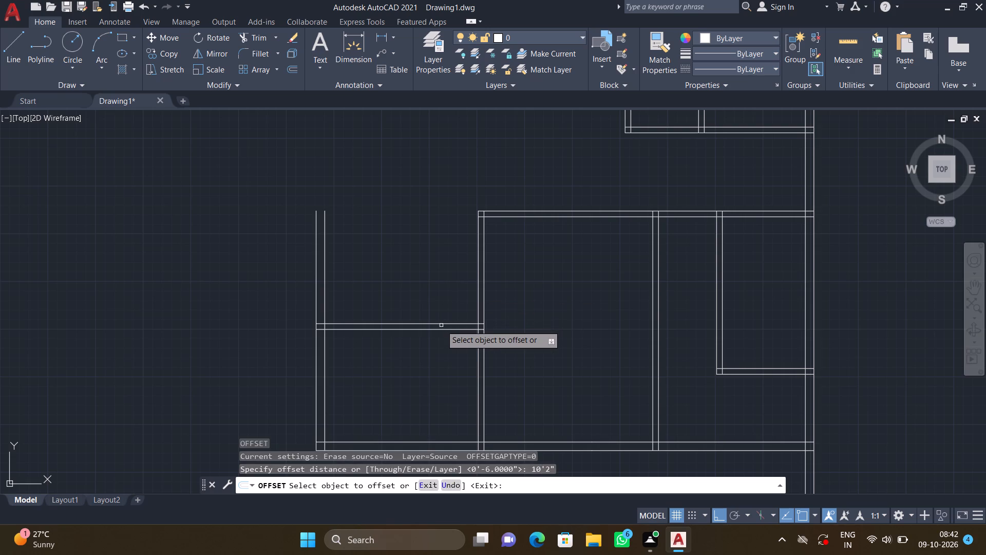
{"action": "left_click", "coordinate": [441, 324]}
{"action": "left_click", "coordinate": [432, 236]}
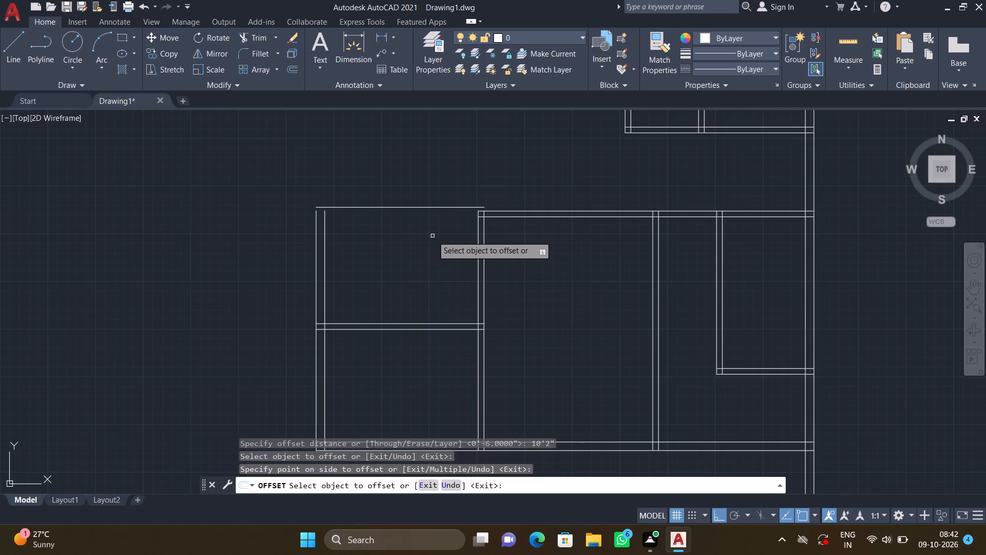
{"action": "key", "text": "Return"}
Offset the new 10'2" horizontal line by 6" towards positive Y to form the upper wall of the end rooms.
{"action": "key", "text": "o"}
{"action": "key", "text": "Return"}
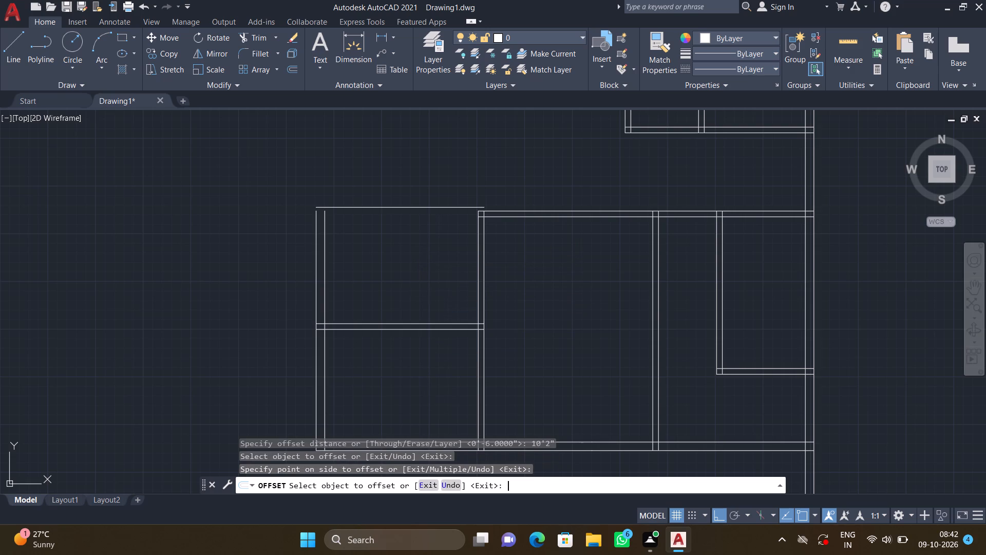
{"action": "type", "text": "6\""}
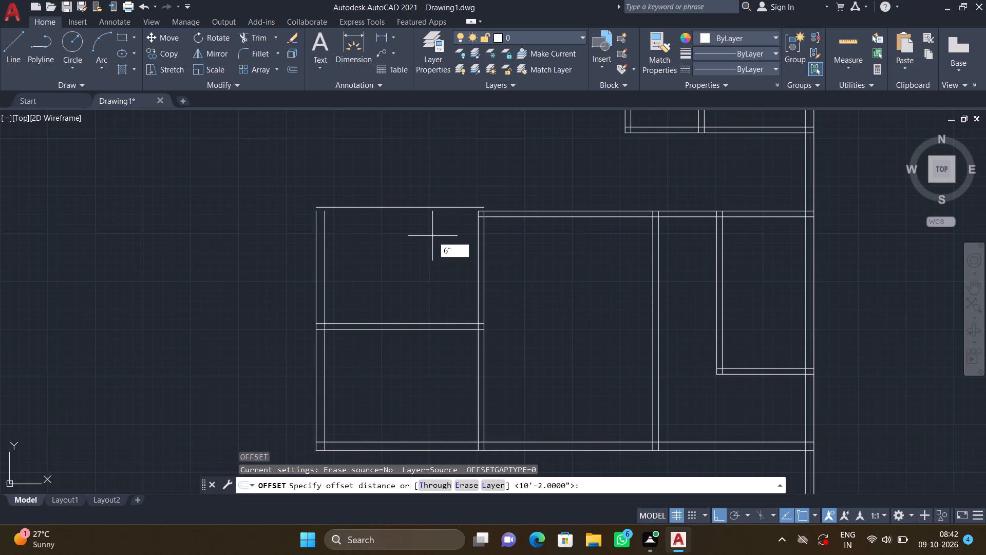
{"action": "key", "text": "Return"}
{"action": "left_click", "coordinate": [420, 206]}
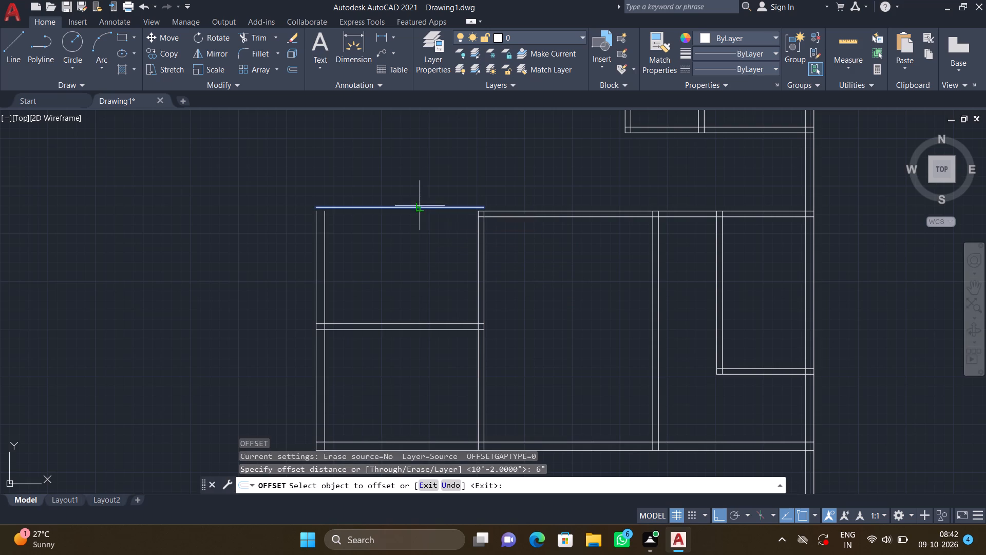
{"action": "left_click", "coordinate": [410, 169]}
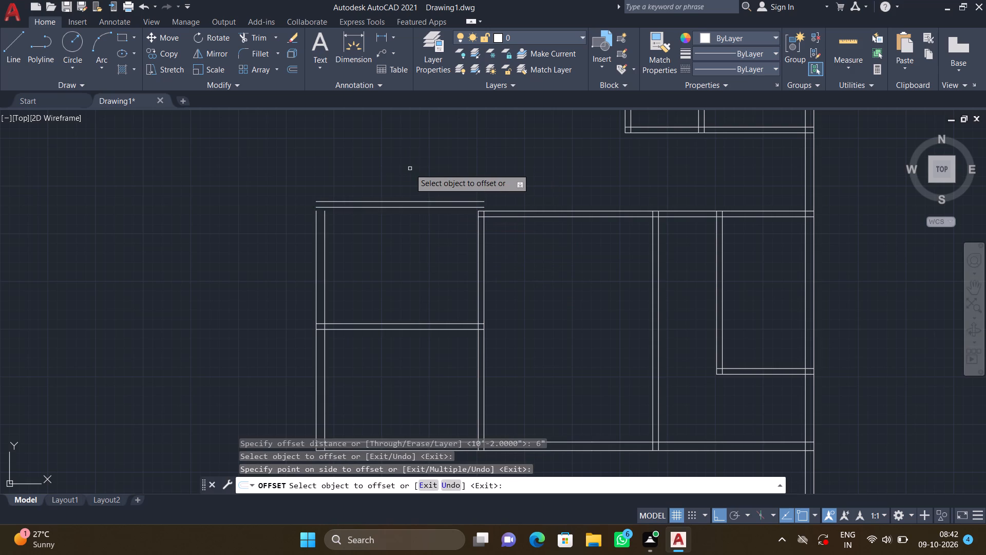
{"action": "key", "text": "Return"}
Extend both lines of the 9" end wall and of the facing 6" vertical partition to the outer line of the new horizontal wall.
{"action": "middle_click_drag", "start_coordinate": [399, 253], "coordinate": [476, 303]}
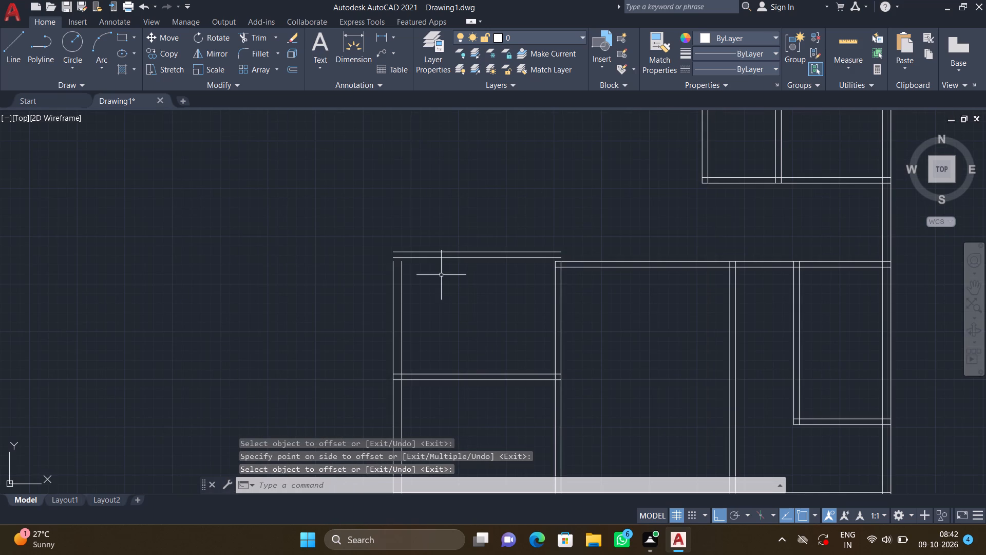
{"action": "type", "text": "EX"}
{"action": "key", "text": "Return"}
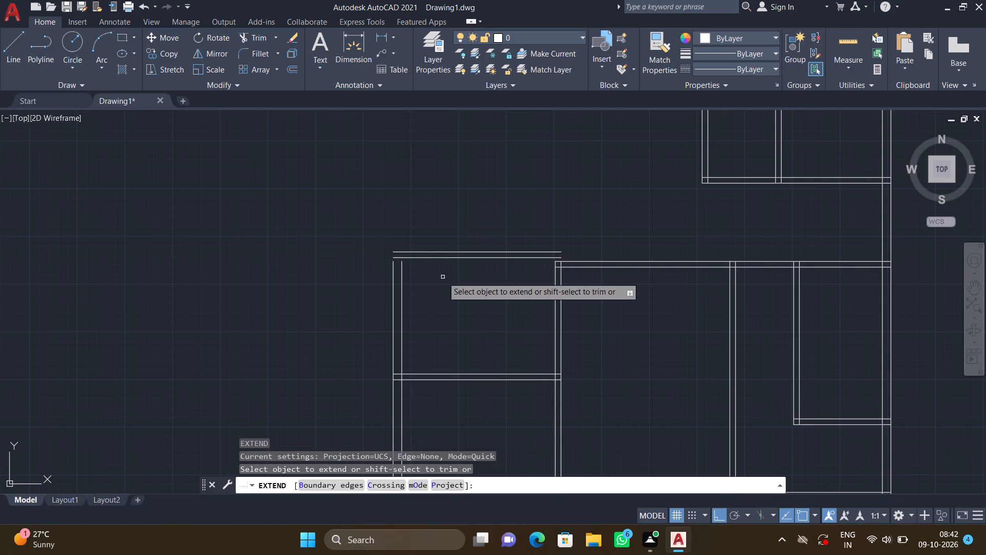
{"action": "left_click", "coordinate": [401, 270]}
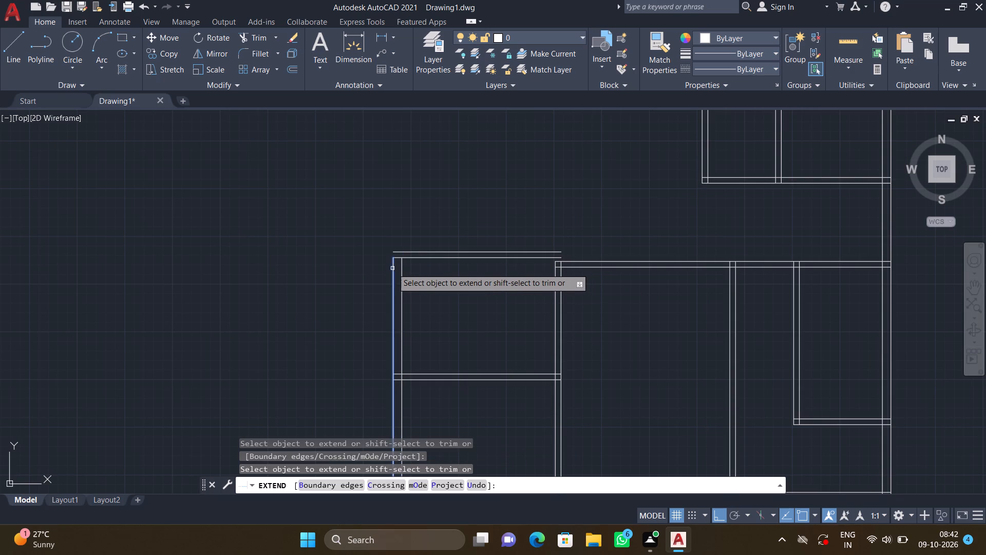
{"action": "left_click", "coordinate": [391, 268]}
{"action": "left_click", "coordinate": [391, 263]}
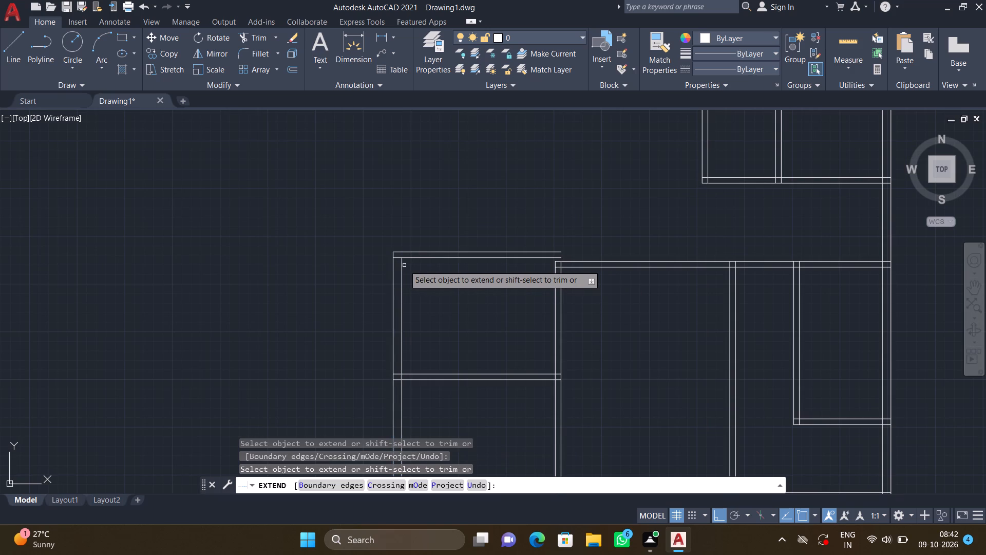
{"action": "left_click", "coordinate": [402, 263]}
{"action": "scroll", "coordinate": [558, 269], "scroll_direction": "up", "scroll_amount": 2}
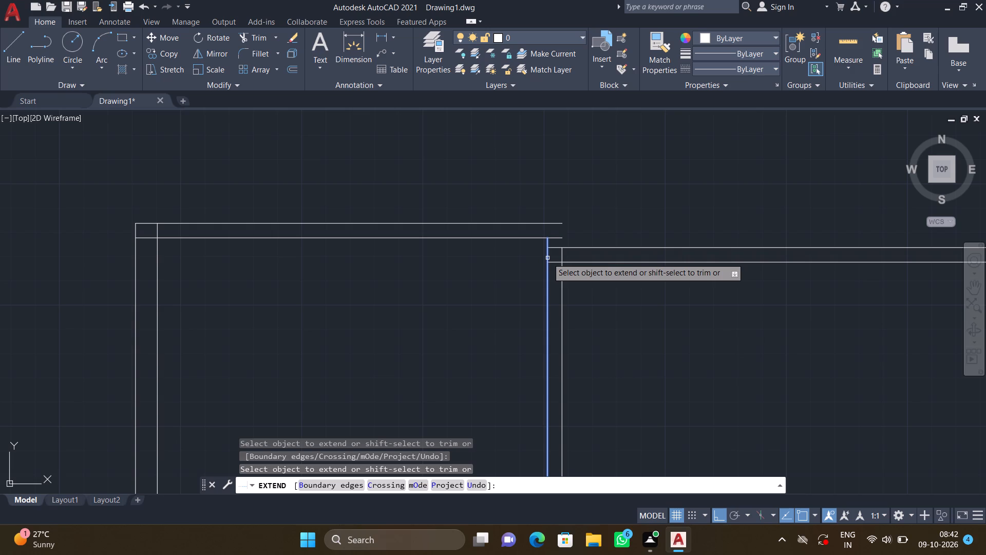
{"action": "left_click", "coordinate": [546, 254]}
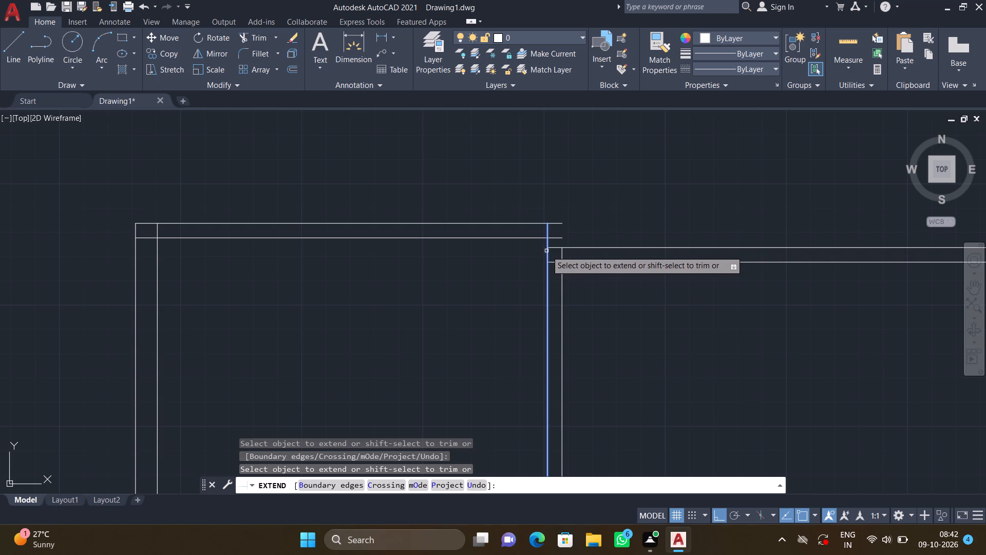
{"action": "left_click", "coordinate": [546, 251]}
{"action": "left_click", "coordinate": [562, 254]}
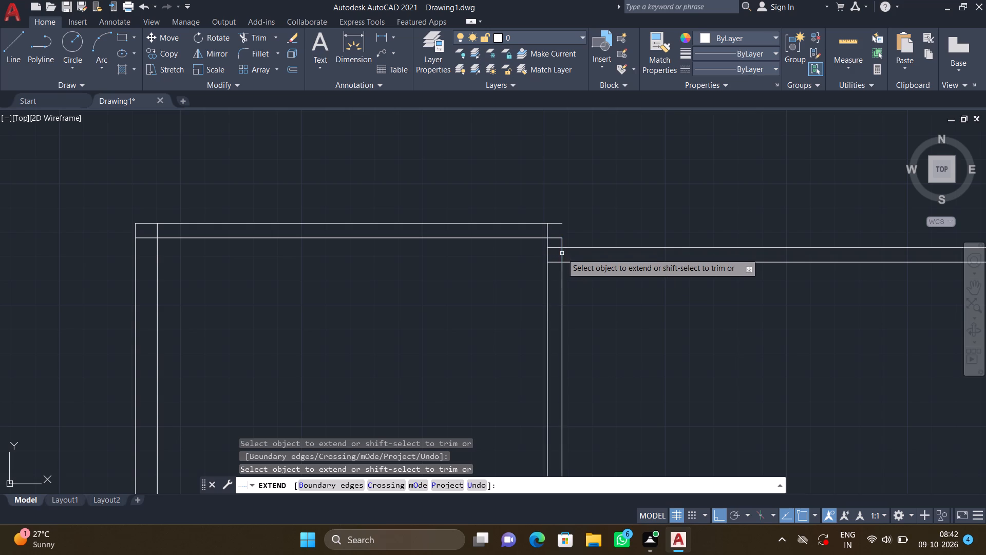
{"action": "left_click", "coordinate": [562, 251]}
{"action": "key", "text": "Return"}
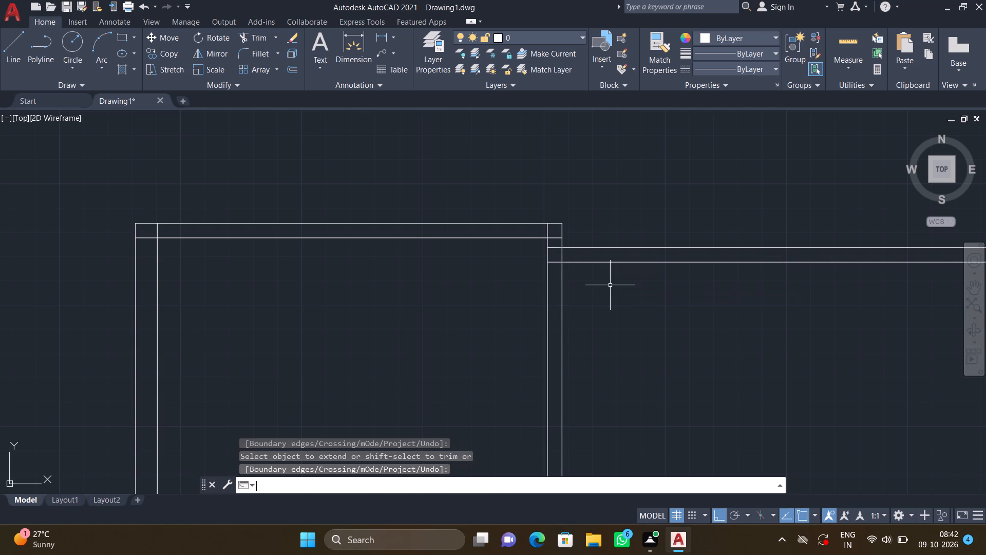
Offset the inner line of the 9" end wall by 6'11" towards positive X, into the upper end room.
{"action": "scroll", "coordinate": [616, 283], "scroll_direction": "down", "scroll_amount": 5}
{"action": "middle_click_drag", "start_coordinate": [560, 294], "coordinate": [499, 308]}
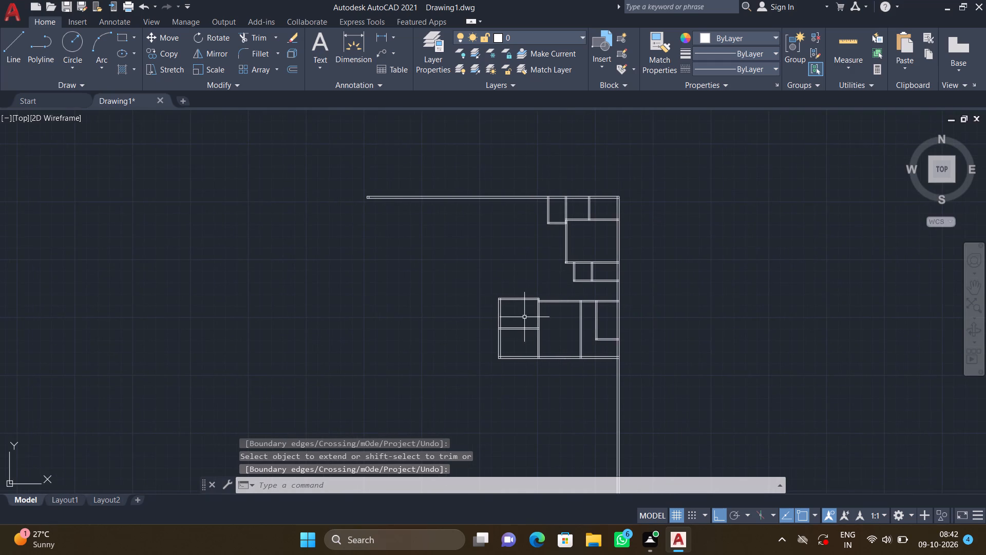
{"action": "scroll", "coordinate": [520, 313], "scroll_direction": "up", "scroll_amount": 3}
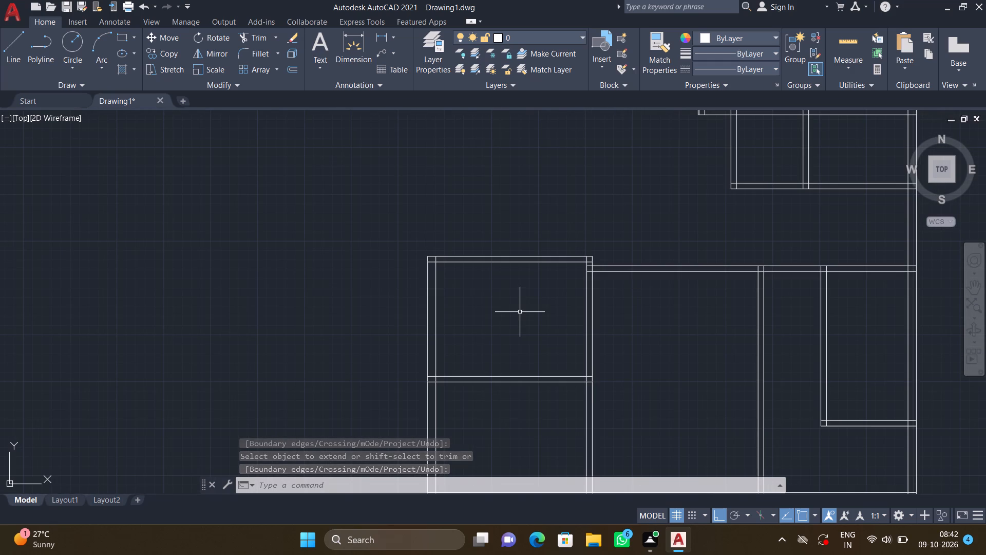
{"action": "key", "text": "o"}
{"action": "key", "text": "Return"}
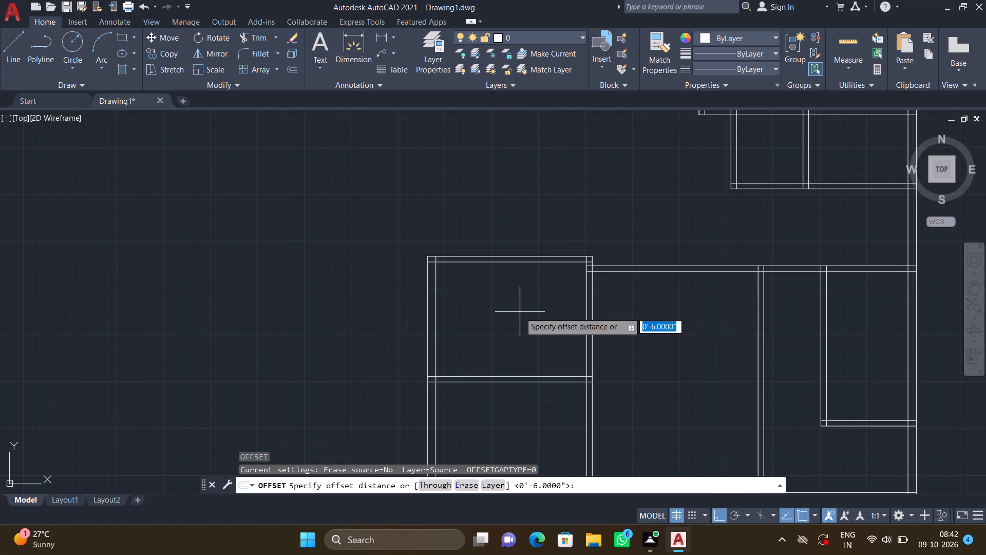
{"action": "type", "text": "6'"}
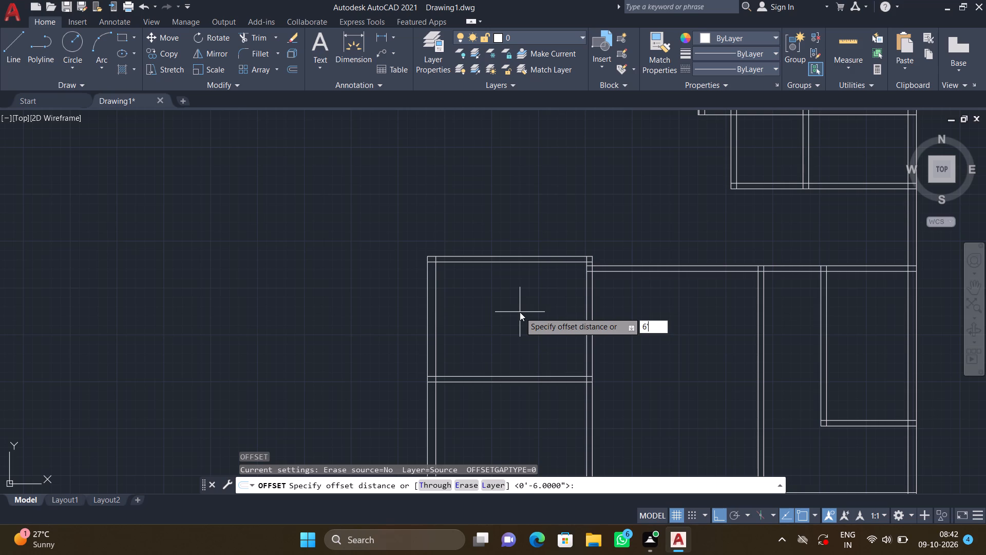
{"action": "type", "text": "11\""}
{"action": "key", "text": "Return"}
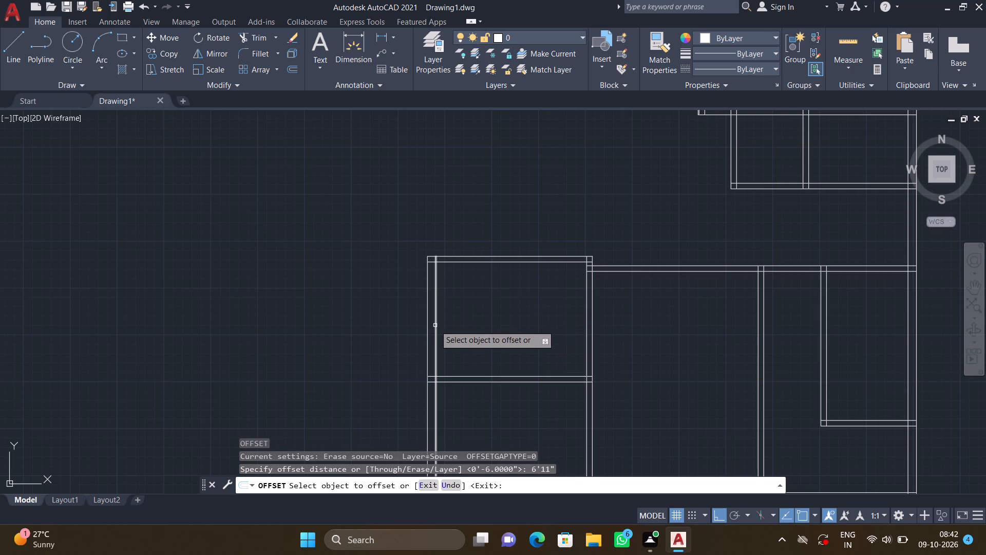
{"action": "left_click", "coordinate": [435, 325]}
{"action": "left_click", "coordinate": [510, 321]}
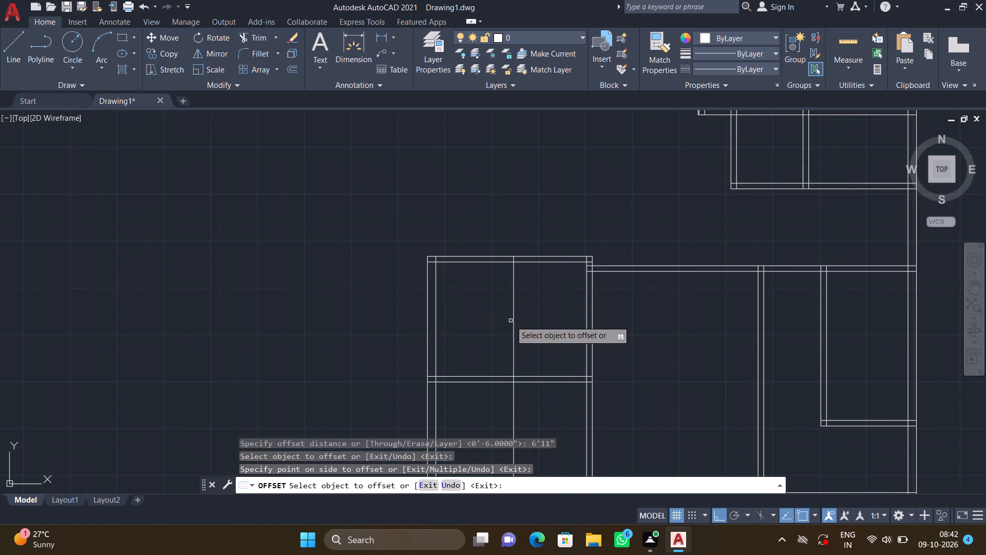
{"action": "key", "text": "Return"}
Trim the new 6'11" offset line below the horizontal partition, including its leftover piece inside the lowest wall.
{"action": "scroll", "coordinate": [528, 328], "scroll_direction": "down", "scroll_amount": 2}
{"action": "middle_click_drag", "start_coordinate": [529, 384], "coordinate": [519, 338]}
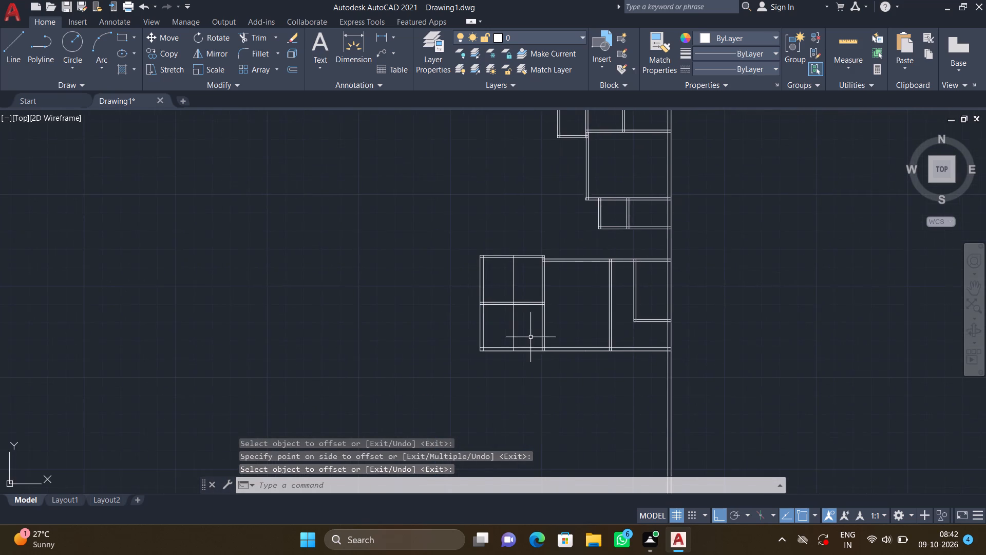
{"action": "scroll", "coordinate": [529, 337], "scroll_direction": "up", "scroll_amount": 2}
{"action": "type", "text": "TR"}
{"action": "key", "text": "Return"}
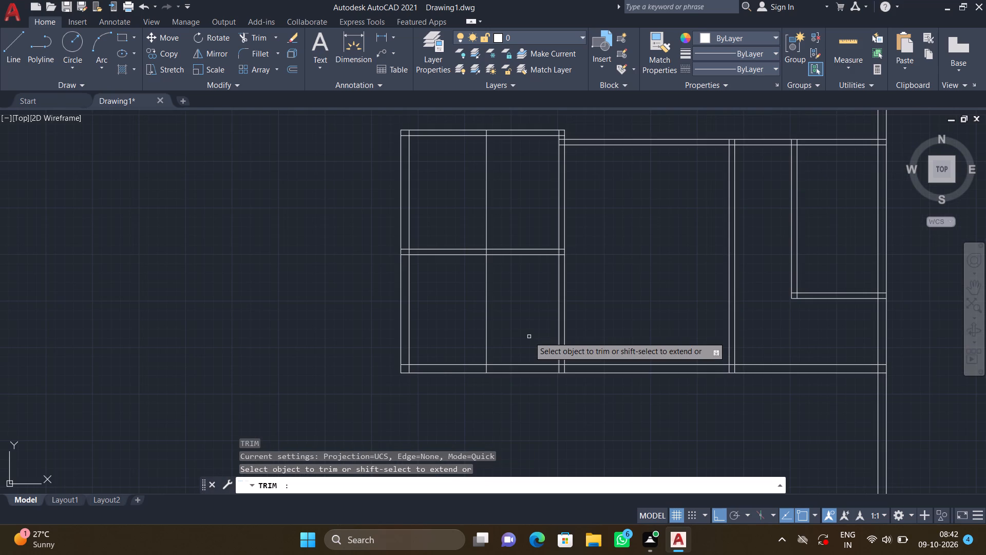
{"action": "left_click", "coordinate": [486, 309]}
{"action": "left_click", "coordinate": [486, 368]}
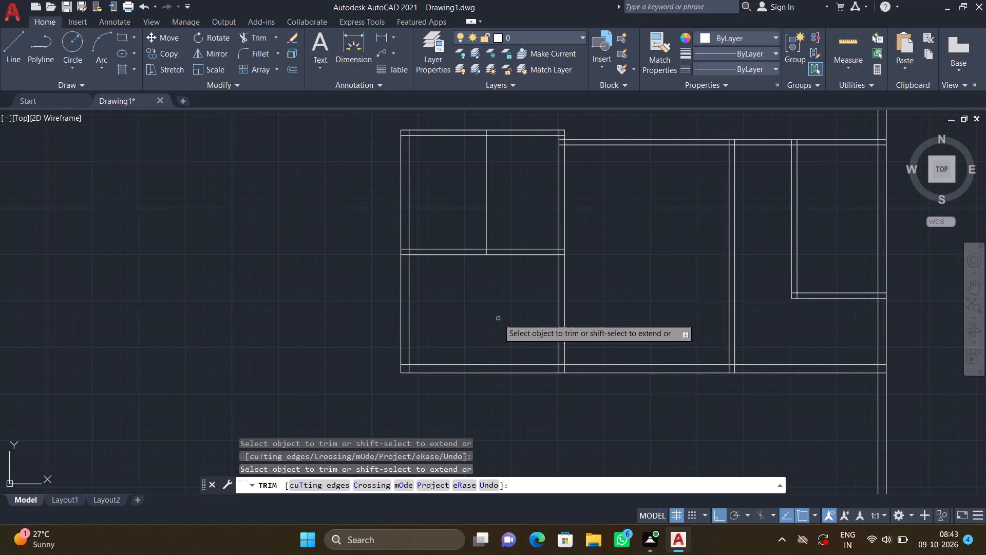
{"action": "key", "text": "Return"}
Offset the 6'11" vertical line in the upper end room by 6" towards positive X to form a partition.
{"action": "key", "text": "o"}
{"action": "key", "text": "Return"}
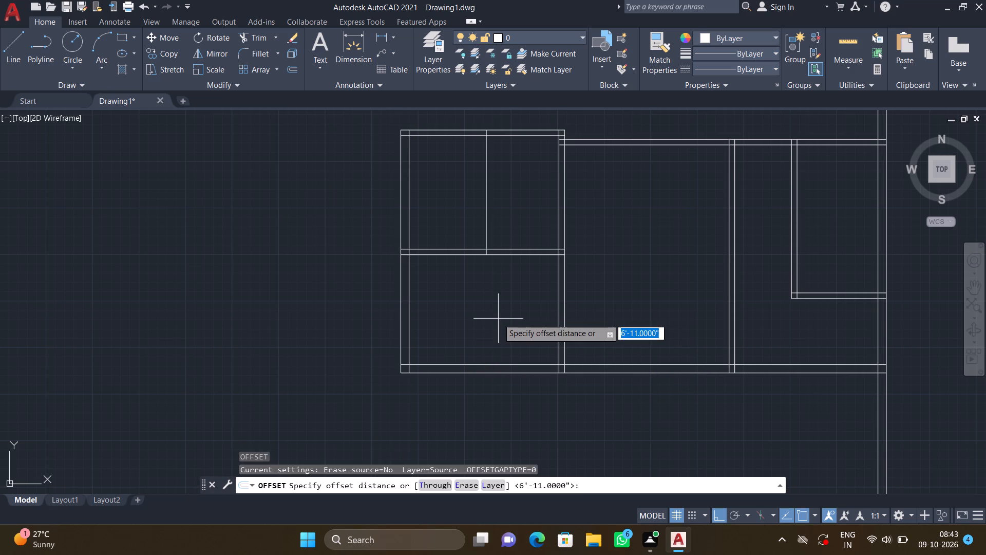
{"action": "type", "text": "6\""}
{"action": "key", "text": "Return"}
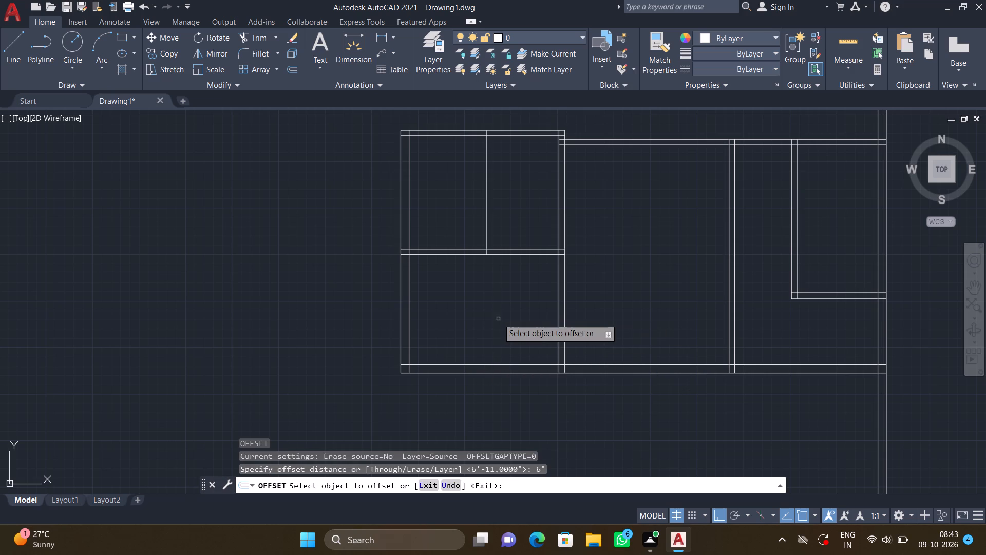
{"action": "left_click", "coordinate": [485, 211]}
{"action": "left_click", "coordinate": [500, 209]}
{"action": "key", "text": "Return"}
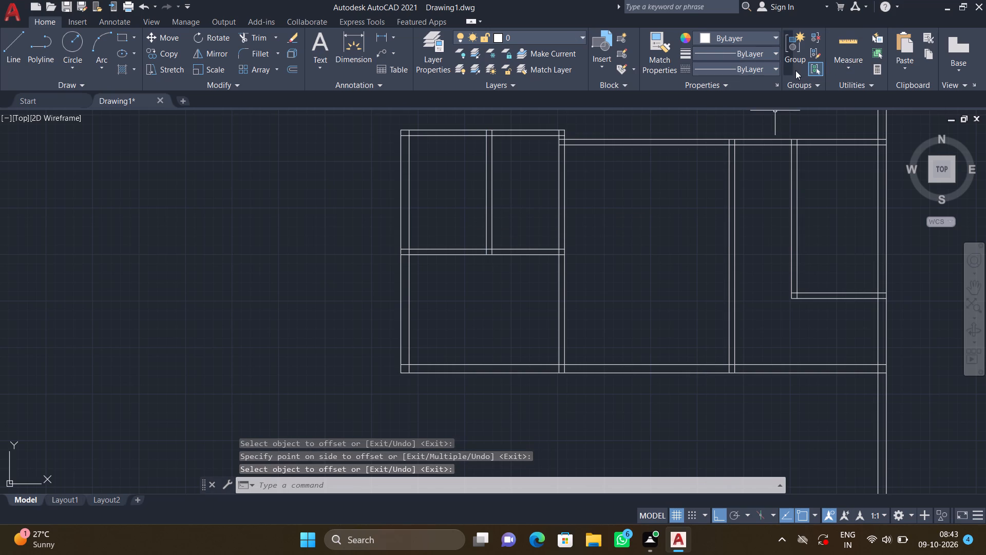
Measure the clear widths of the two upper end rooms on either side of the new 6" partition.
{"action": "left_click", "coordinate": [851, 69]}
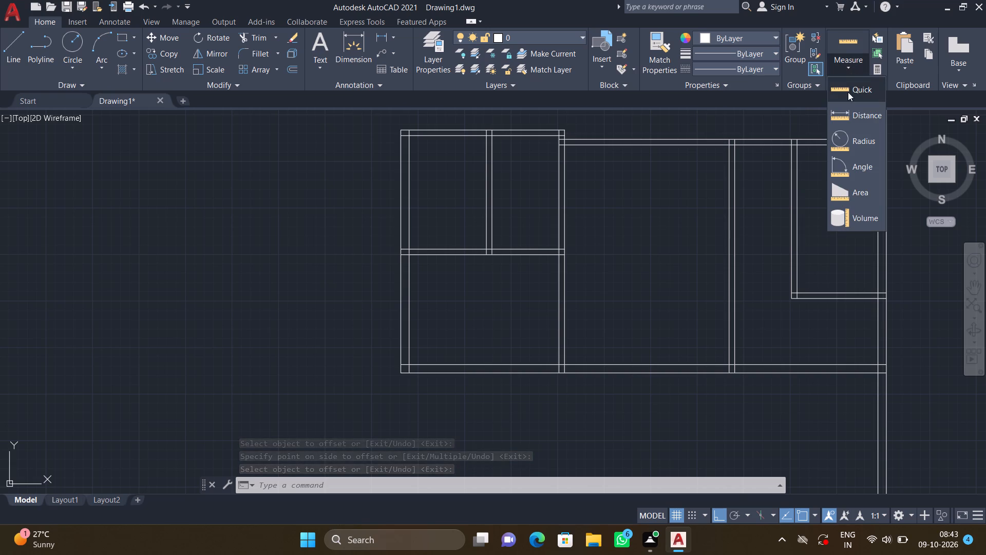
{"action": "left_click", "coordinate": [847, 84]}
{"action": "scroll", "coordinate": [471, 199], "scroll_direction": "up", "scroll_amount": 3}
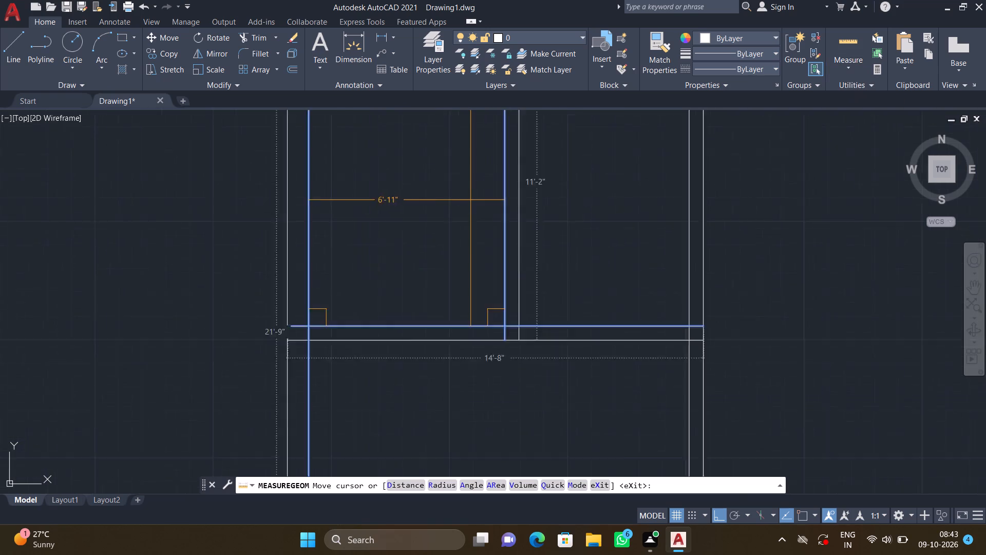
{"action": "scroll", "coordinate": [470, 202], "scroll_direction": "down", "scroll_amount": 1}
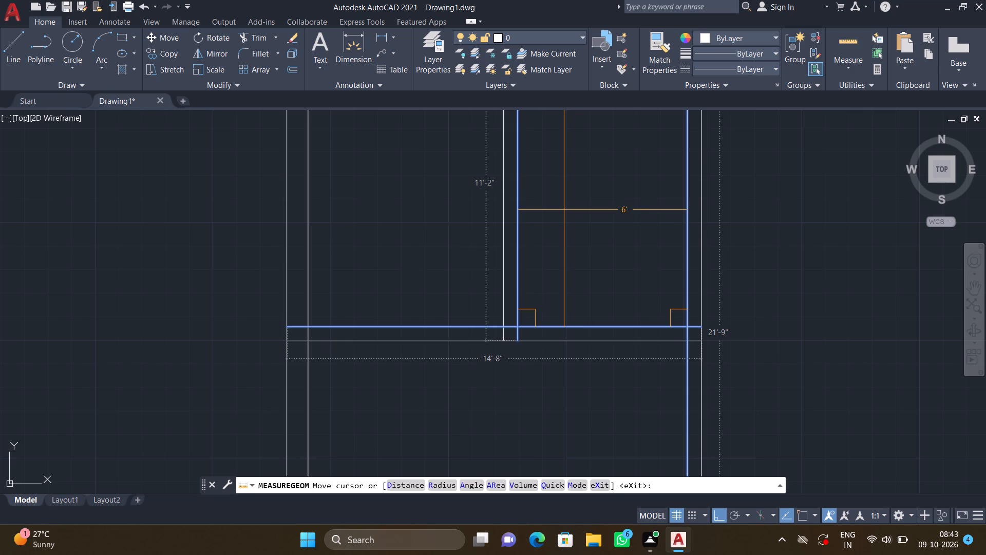
{"action": "key", "text": "Escape"}
Offset the outer line of the end rooms' upper horizontal wall by 13'5" towards positive Y.
{"action": "scroll", "coordinate": [563, 210], "scroll_direction": "down", "scroll_amount": 2}
{"action": "middle_click_drag", "start_coordinate": [534, 187], "coordinate": [504, 271]}
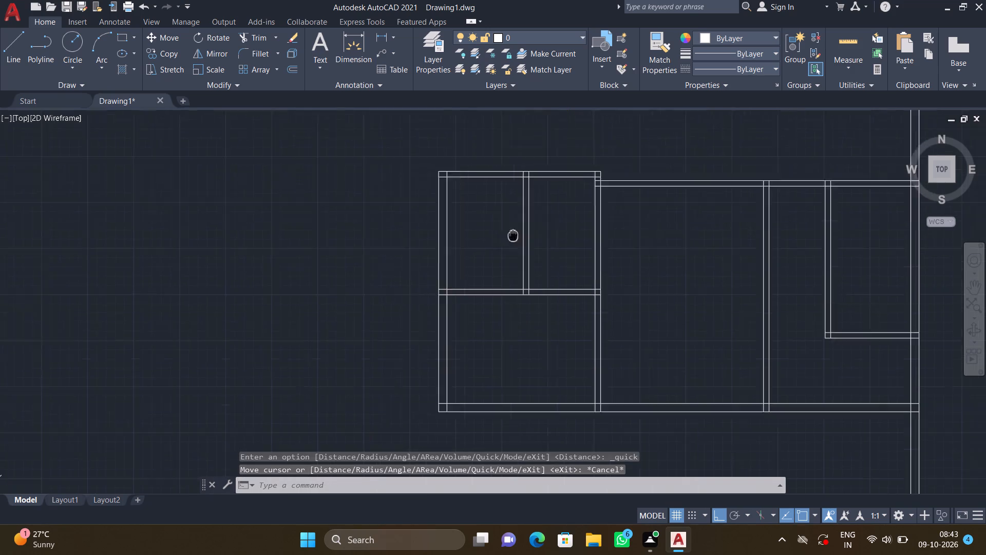
{"action": "middle_click_drag", "start_coordinate": [504, 271], "coordinate": [493, 317]}
{"action": "middle_click_drag", "start_coordinate": [491, 292], "coordinate": [490, 302]}
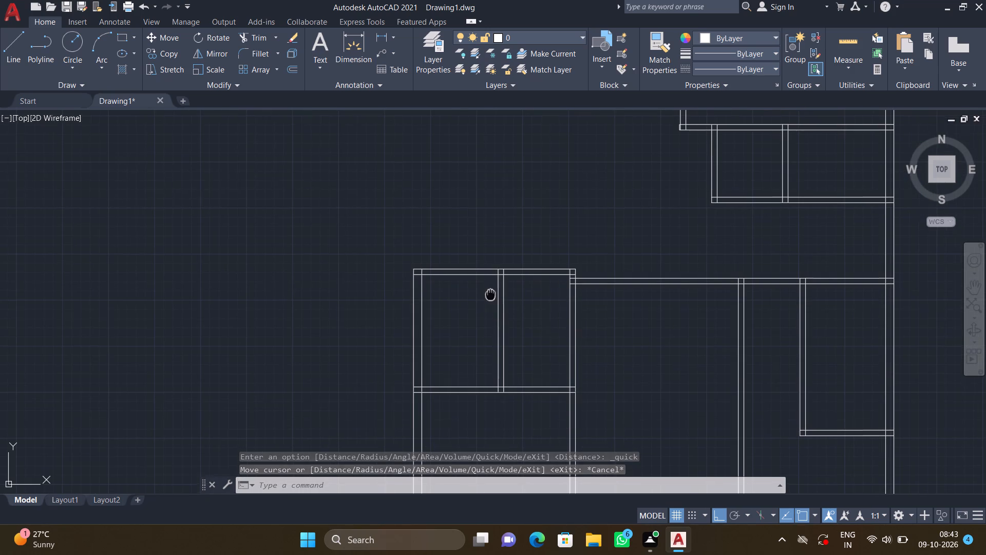
{"action": "middle_click_drag", "start_coordinate": [490, 302], "coordinate": [482, 341]}
{"action": "scroll", "coordinate": [495, 283], "scroll_direction": "up", "scroll_amount": 1}
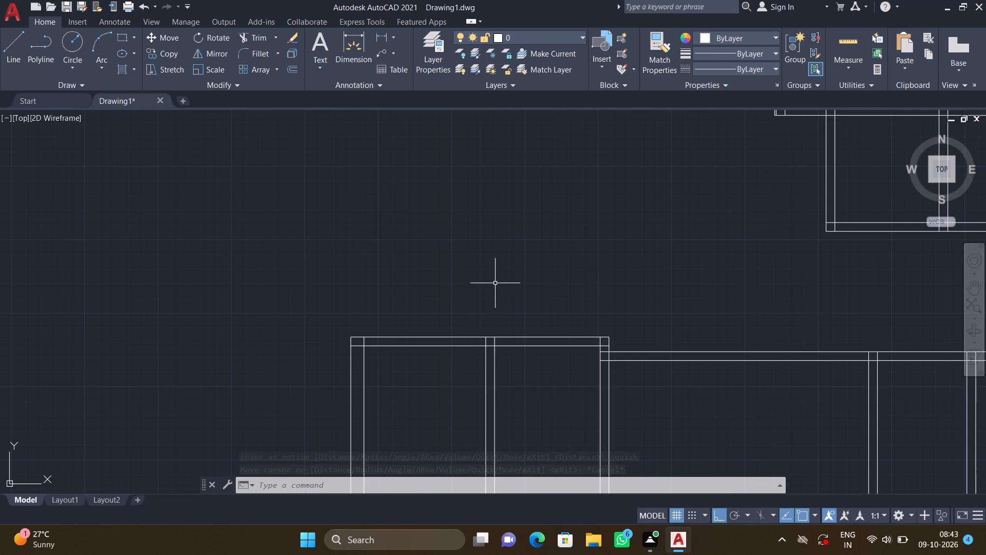
{"action": "key", "text": "o"}
{"action": "key", "text": "Return"}
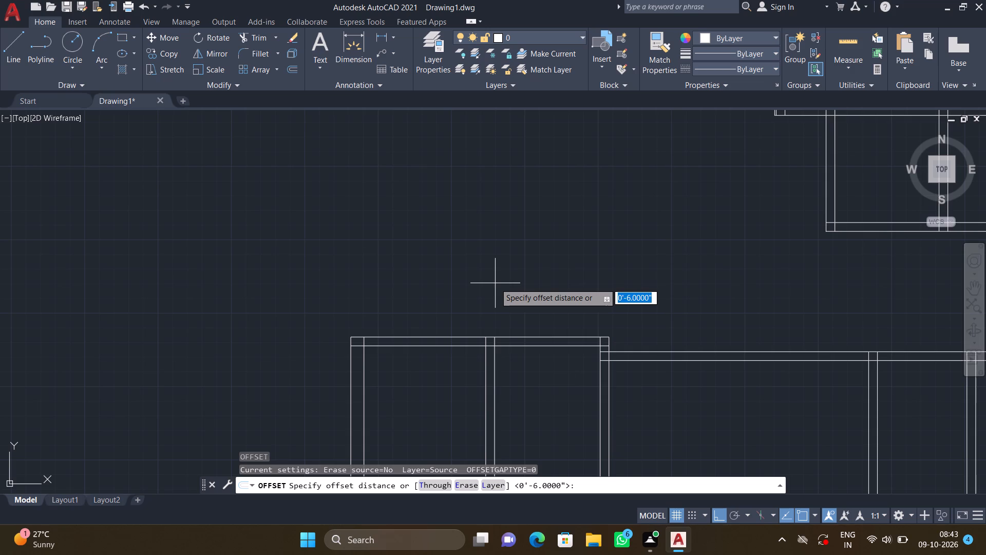
{"action": "type", "text": "13'"}
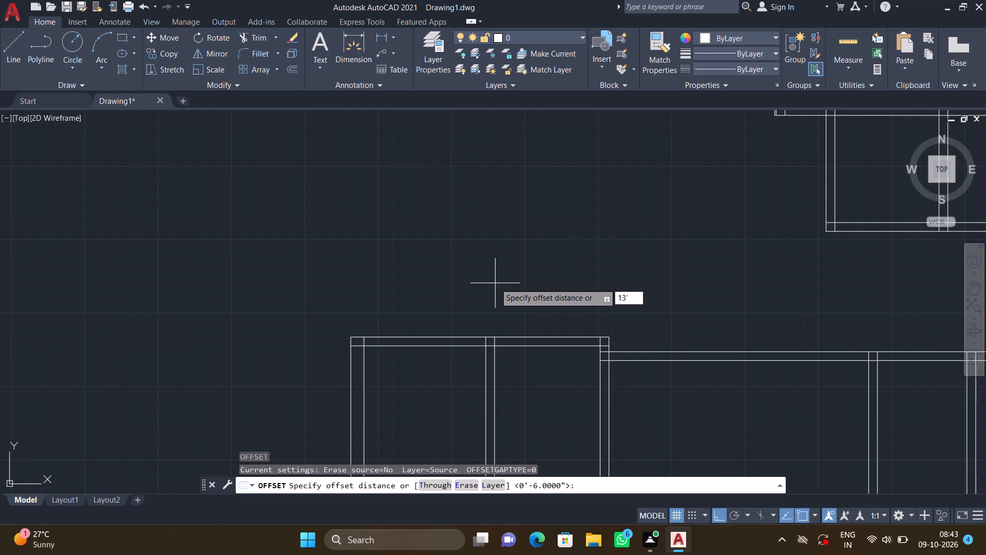
{"action": "type", "text": "5\""}
{"action": "key", "text": "Return"}
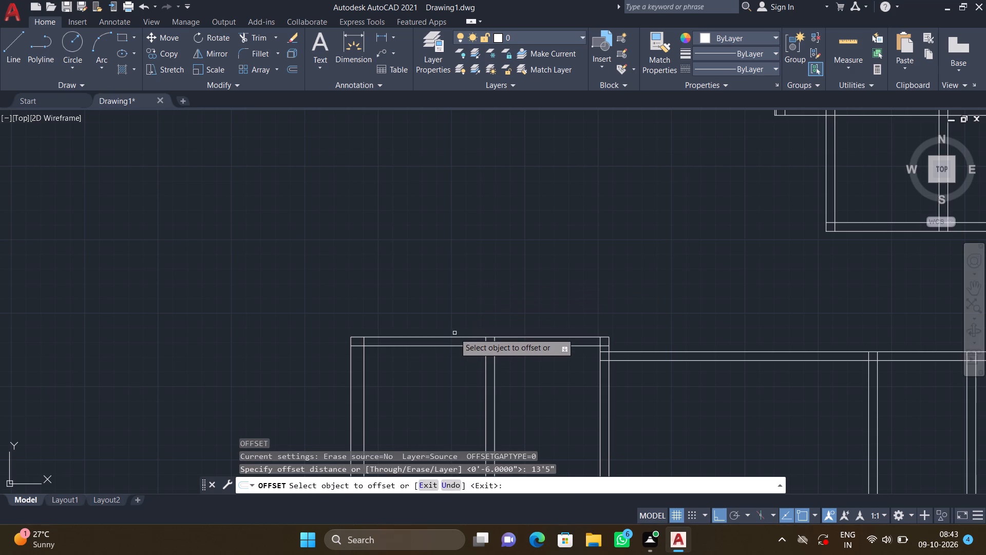
{"action": "left_click", "coordinate": [456, 336]}
{"action": "left_click", "coordinate": [495, 188]}
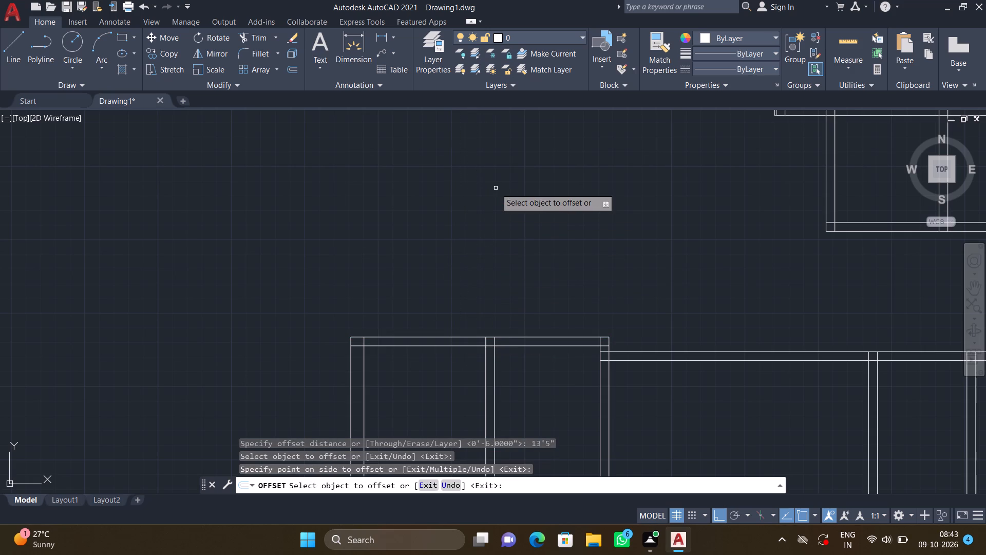
{"action": "key", "text": "Return"}
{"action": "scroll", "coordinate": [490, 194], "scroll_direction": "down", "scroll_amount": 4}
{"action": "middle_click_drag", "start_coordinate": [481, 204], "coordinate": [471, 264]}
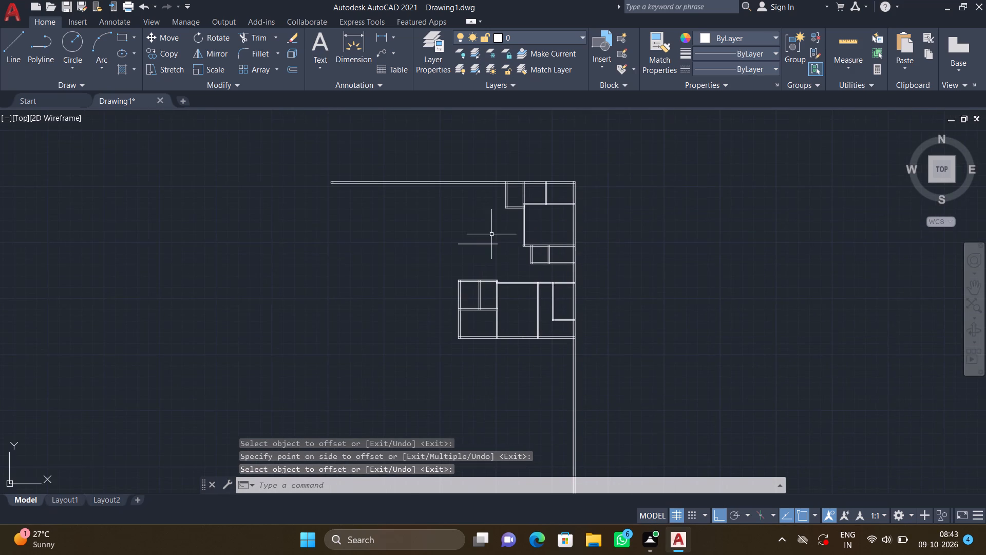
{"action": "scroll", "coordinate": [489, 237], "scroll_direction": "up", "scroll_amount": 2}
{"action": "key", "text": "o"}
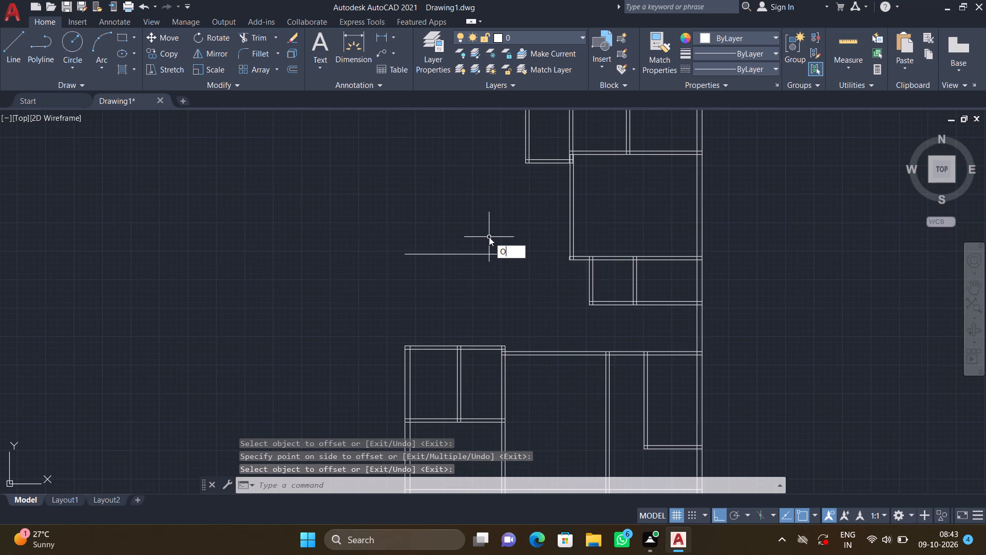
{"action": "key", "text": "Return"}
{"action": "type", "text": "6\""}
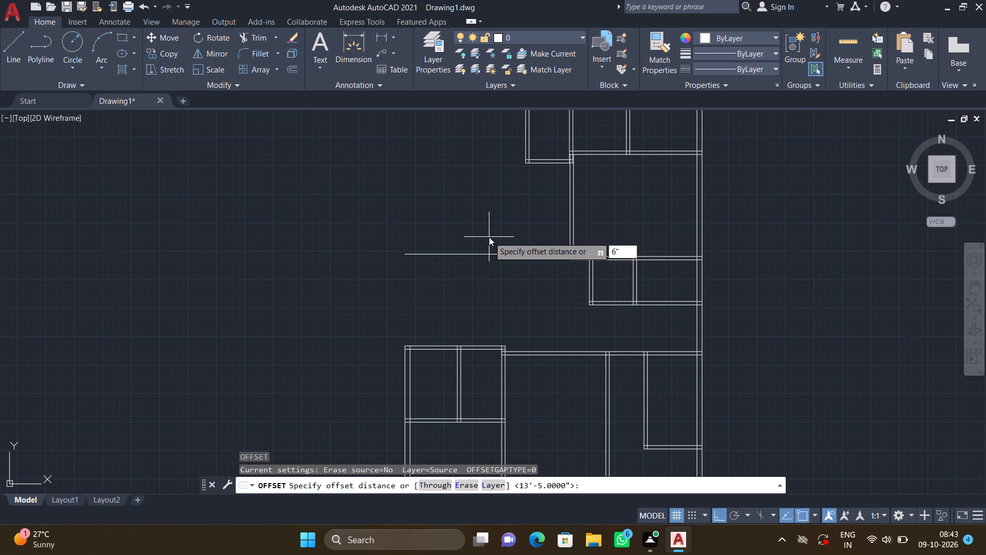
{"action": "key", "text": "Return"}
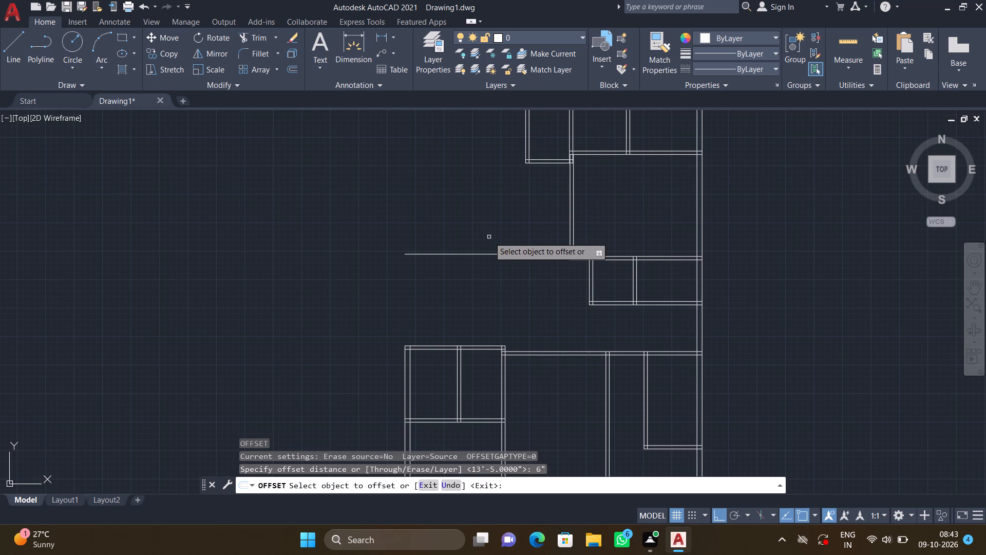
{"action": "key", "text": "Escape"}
Offset the new 13'5" horizontal line by 6" towards positive Y to form a wall.
{"action": "key", "text": "o"}
{"action": "key", "text": "Return"}
{"action": "type", "text": "6\""}
{"action": "key", "text": "Return"}
{"action": "left_click", "coordinate": [481, 253]}
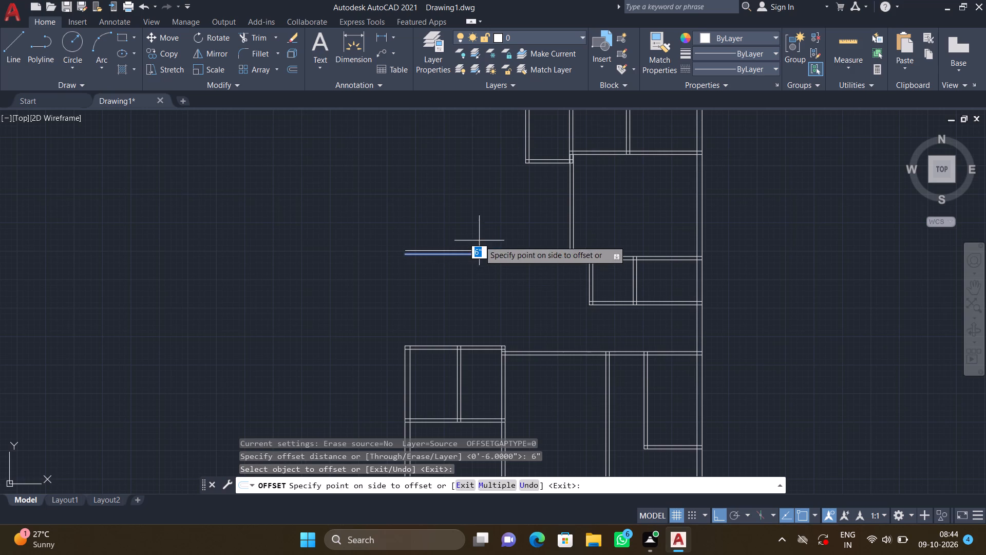
{"action": "left_click", "coordinate": [479, 240]}
{"action": "key", "text": "Return"}
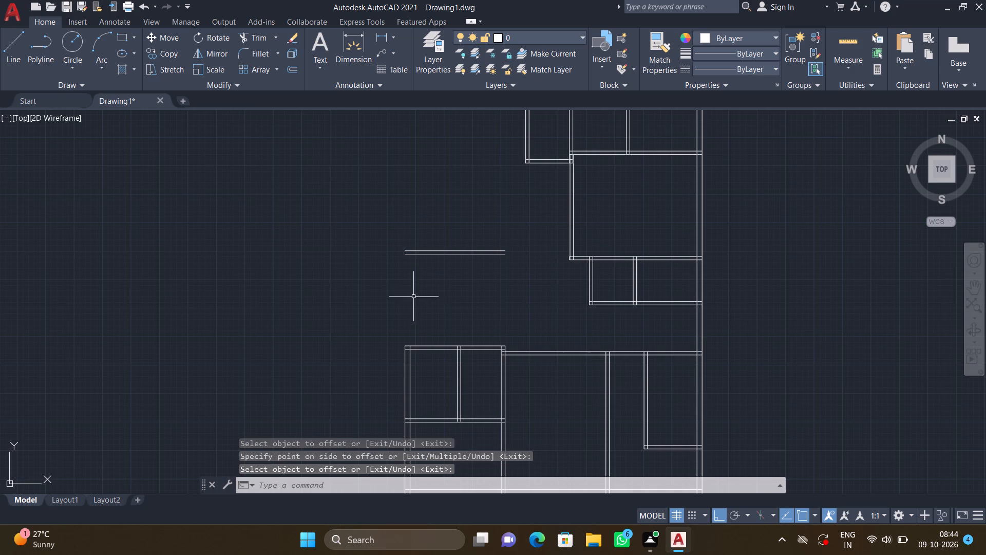
Extend both lines of the 9" end wall up to the outer line of the new 6" horizontal wall.
{"action": "scroll", "coordinate": [418, 306], "scroll_direction": "up", "scroll_amount": 1}
{"action": "type", "text": "EX"}
{"action": "key", "text": "Return"}
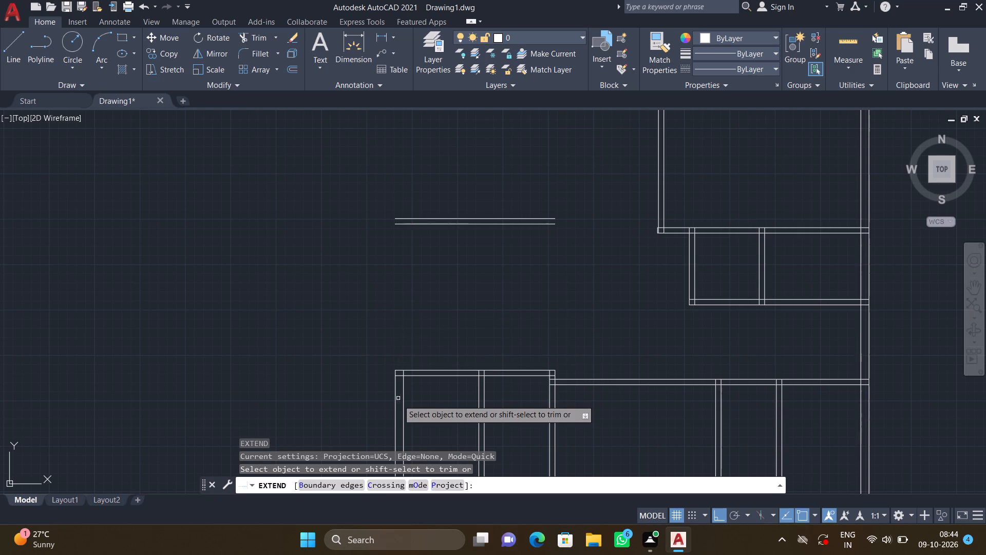
{"action": "left_click", "coordinate": [395, 395]}
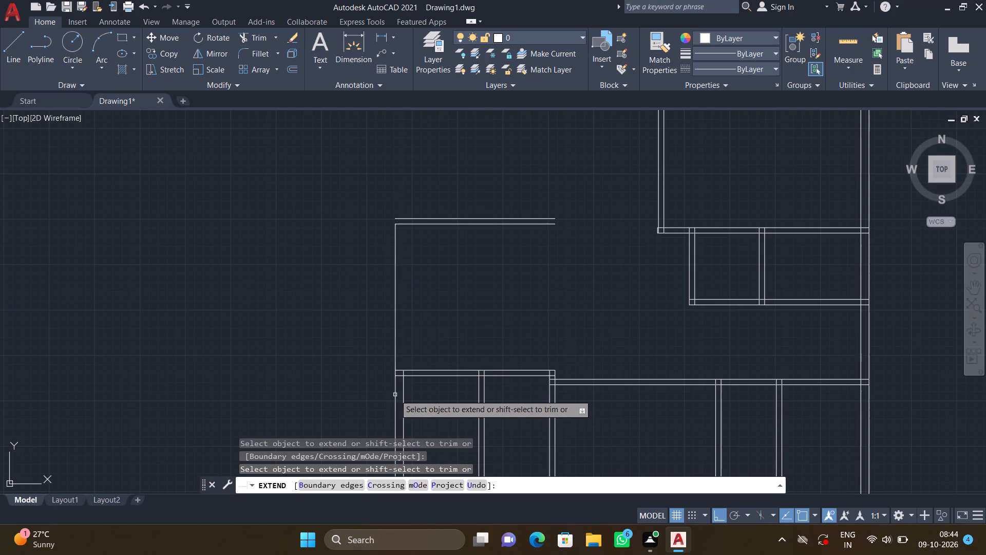
{"action": "left_click", "coordinate": [403, 390]}
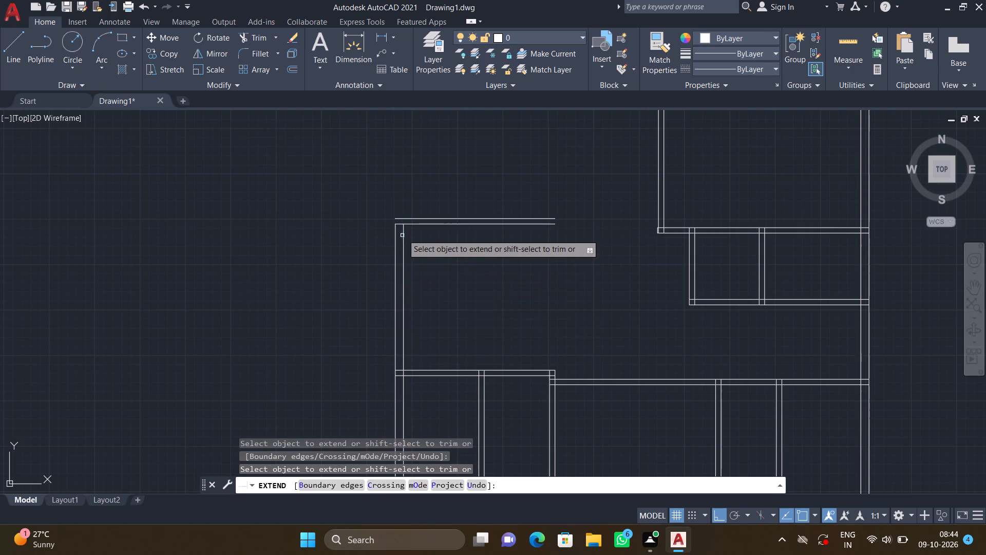
{"action": "scroll", "coordinate": [392, 228], "scroll_direction": "up", "scroll_amount": 2}
{"action": "left_click", "coordinate": [396, 229]}
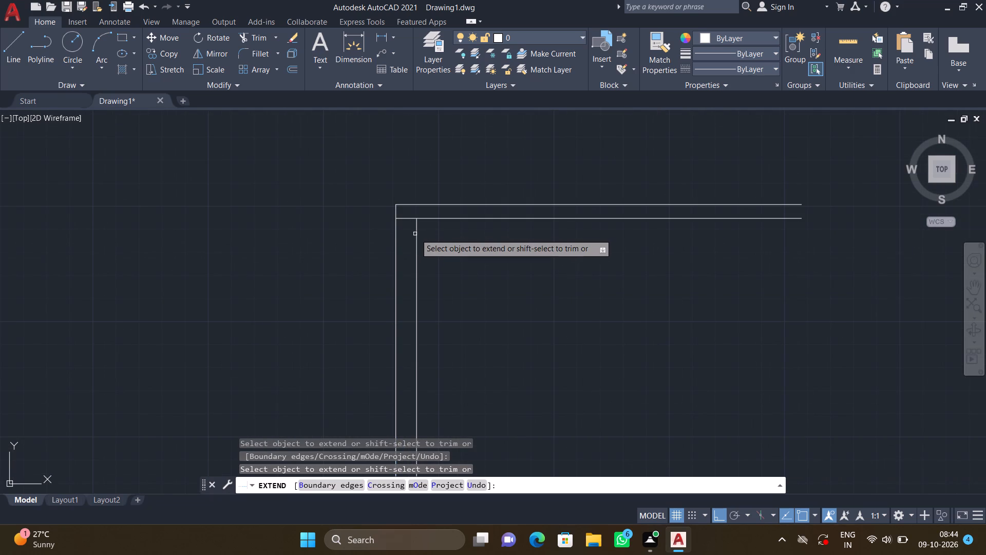
{"action": "left_click", "coordinate": [418, 232]}
{"action": "key", "text": "Return"}
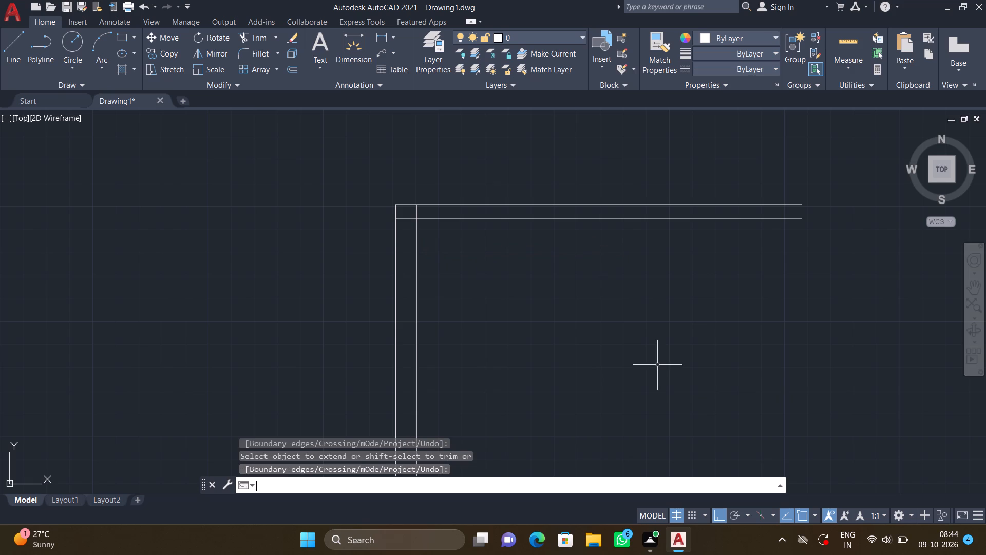
Offset the outer line of the new 6" horizontal wall by 12'6" towards positive Y.
{"action": "scroll", "coordinate": [675, 358], "scroll_direction": "down", "scroll_amount": 3}
{"action": "middle_click_drag", "start_coordinate": [677, 344], "coordinate": [510, 429]}
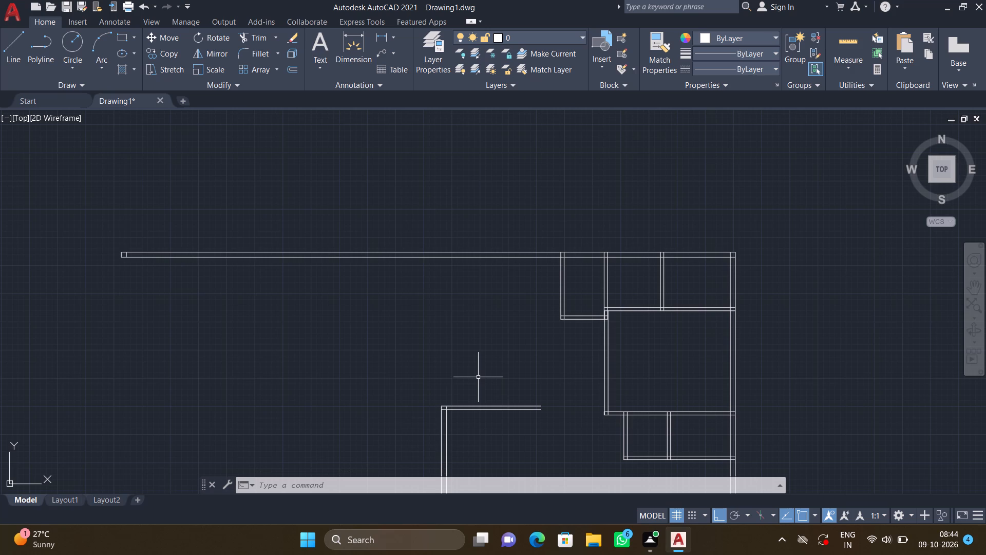
{"action": "key", "text": "o"}
{"action": "key", "text": "Return"}
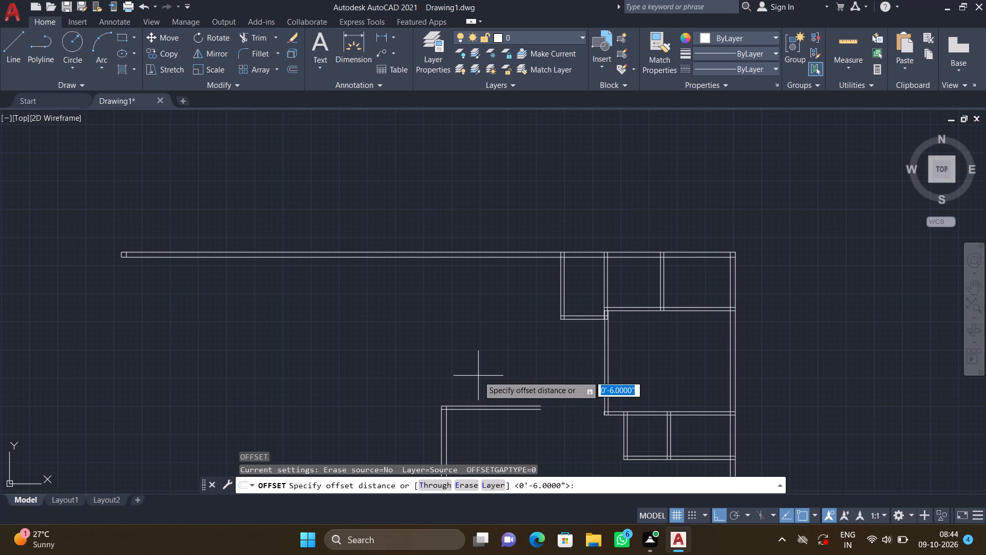
{"action": "type", "text": "12'"}
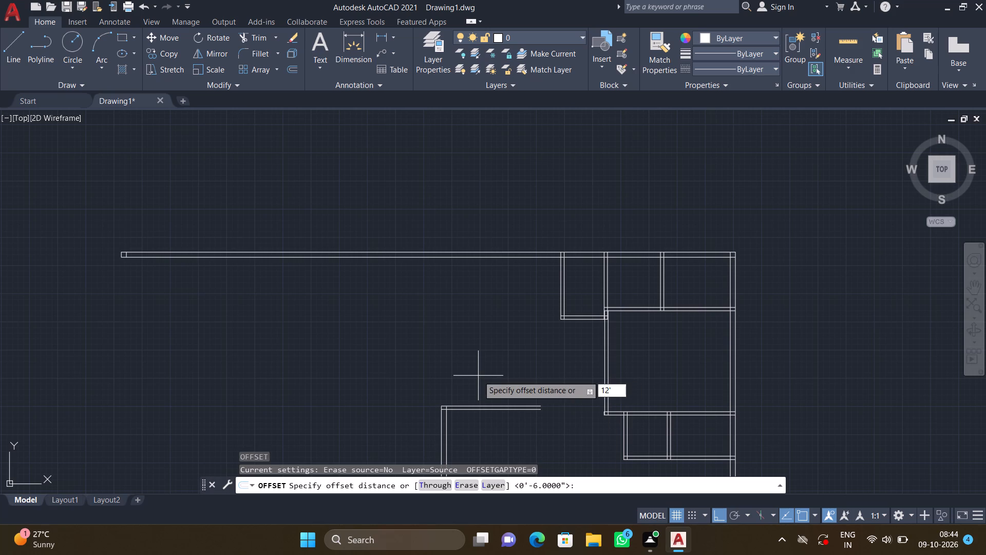
{"action": "type", "text": "6\""}
{"action": "key", "text": "Return"}
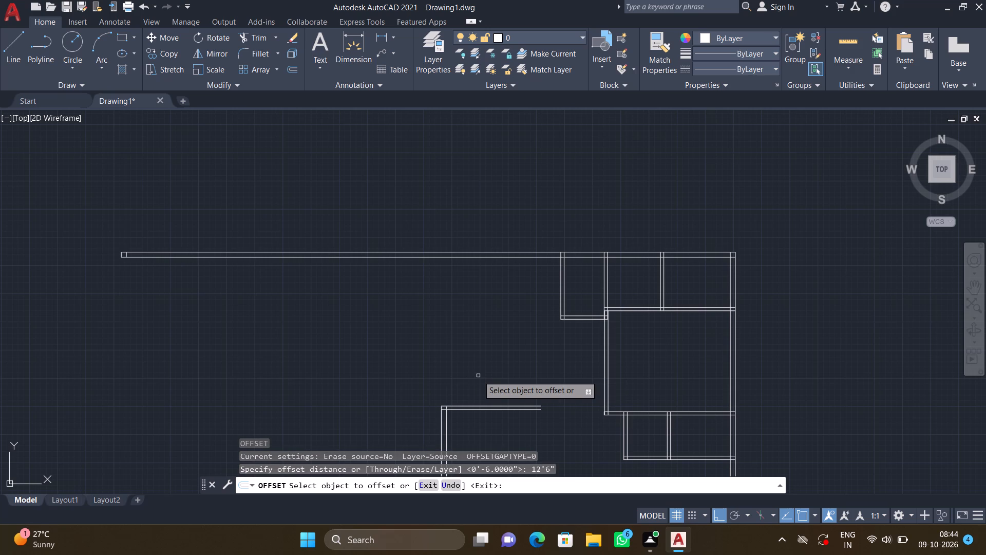
{"action": "left_click", "coordinate": [485, 404]}
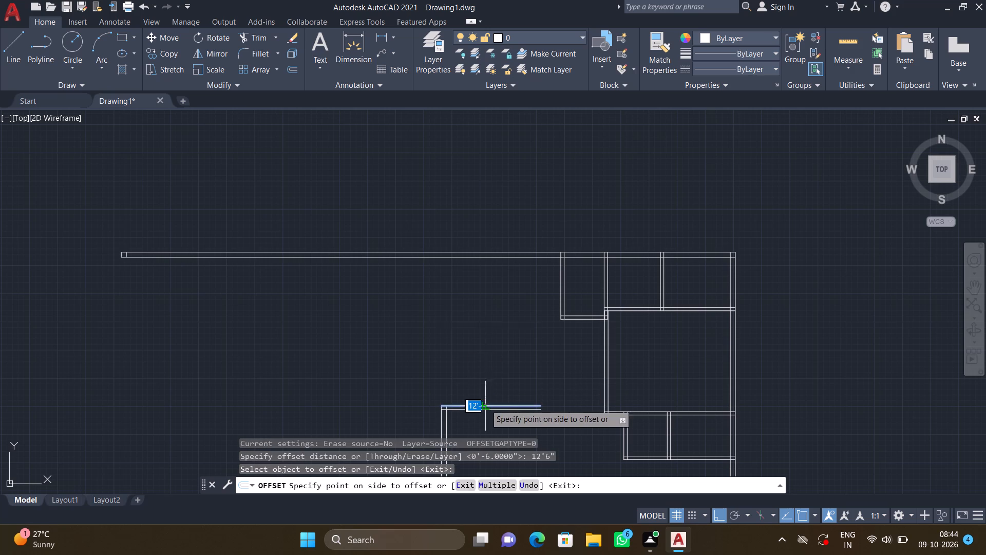
{"action": "left_click", "coordinate": [486, 342]}
{"action": "key", "text": "Return"}
Offset the new 12'6" horizontal line by 6" towards positive Y to form a wall.
{"action": "key", "text": "o"}
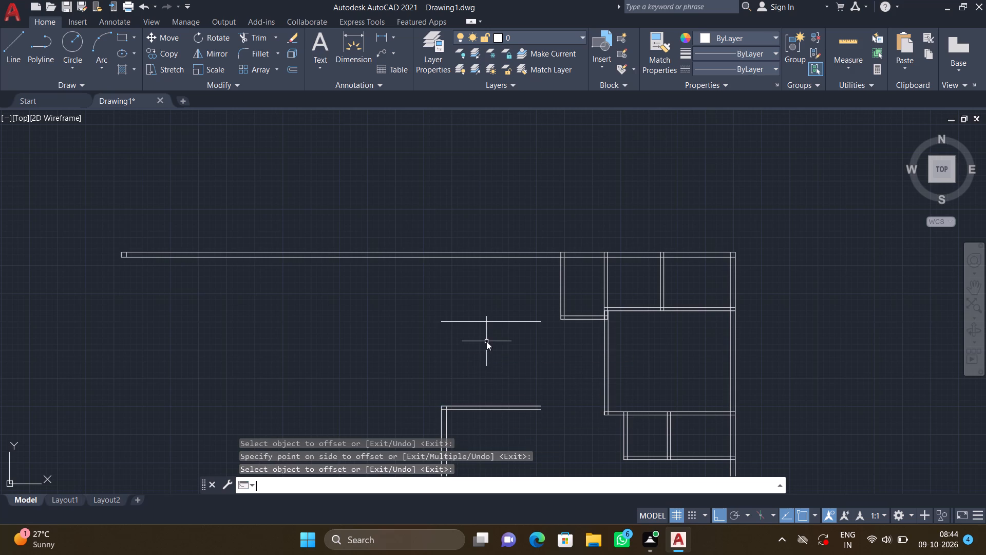
{"action": "key", "text": "Return"}
{"action": "type", "text": "6\""}
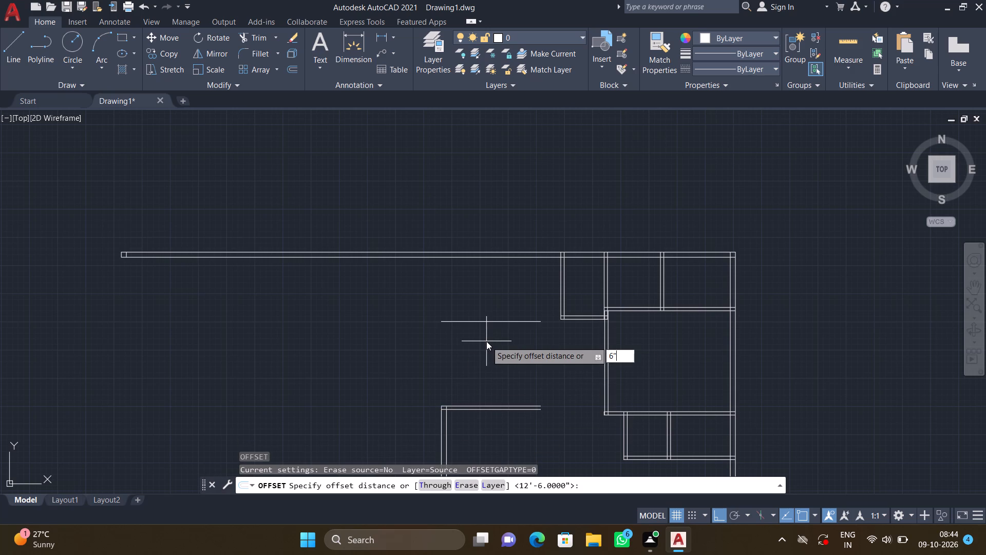
{"action": "key", "text": "Return"}
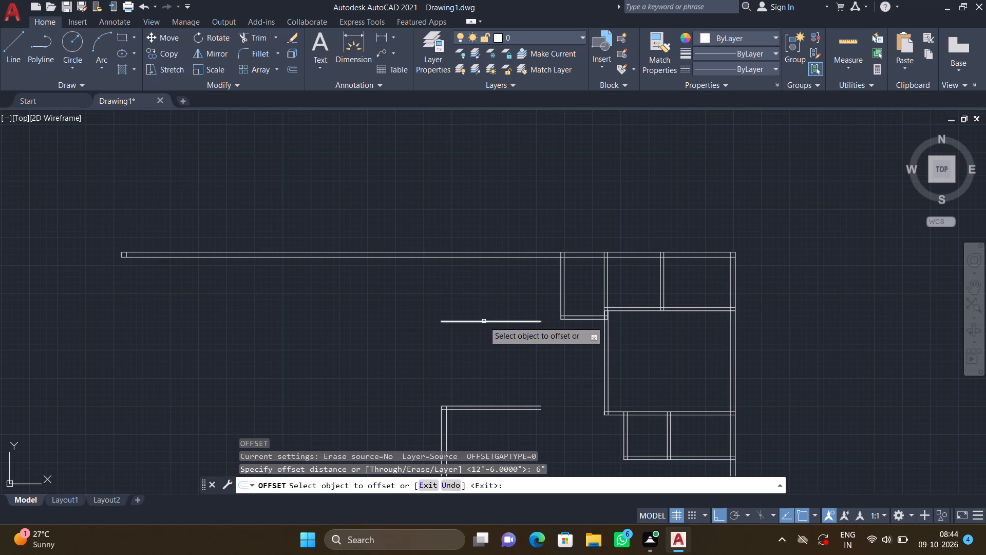
{"action": "left_click", "coordinate": [484, 321]}
{"action": "left_click", "coordinate": [482, 299]}
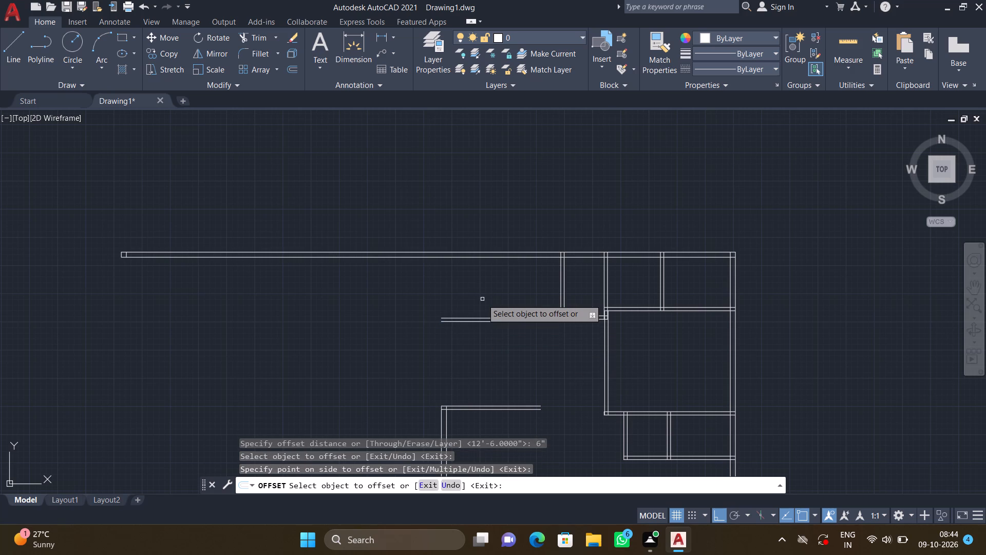
{"action": "key", "text": "Return"}
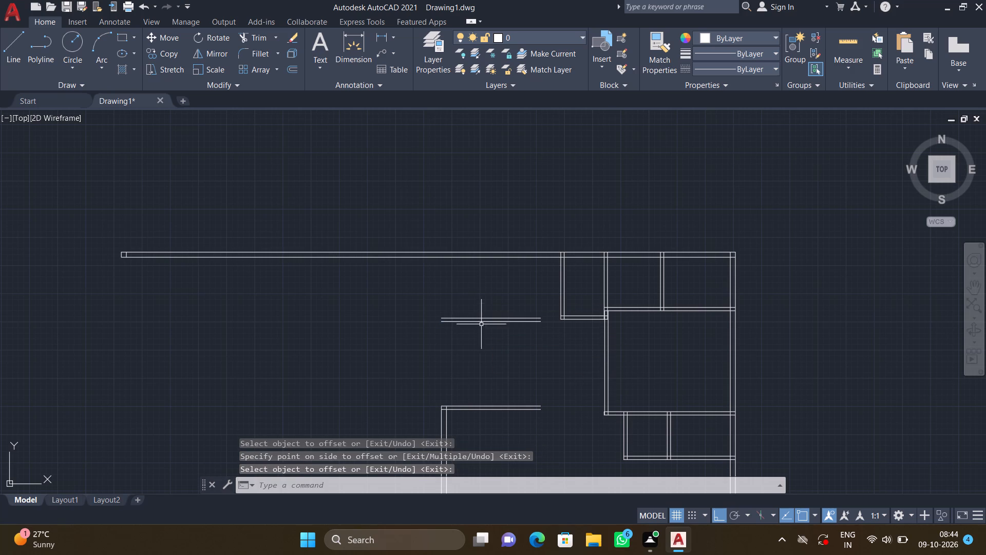
Extend both lines of the 9" end wall up to the outer line of the newest 6" horizontal wall.
{"action": "middle_click_drag", "start_coordinate": [466, 336], "coordinate": [454, 298]}
{"action": "type", "text": "EX"}
{"action": "key", "text": "Return"}
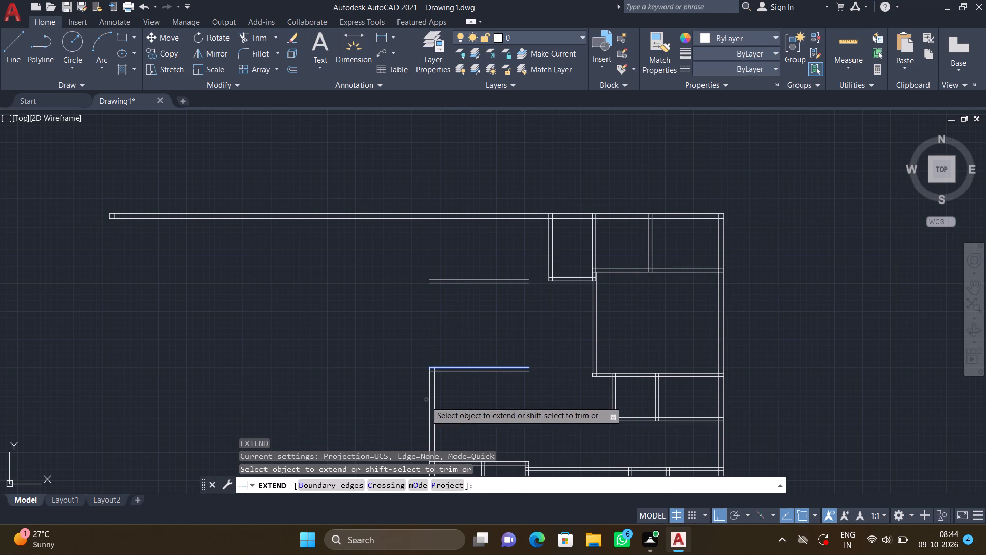
{"action": "left_click", "coordinate": [430, 395]}
{"action": "left_click", "coordinate": [436, 390]}
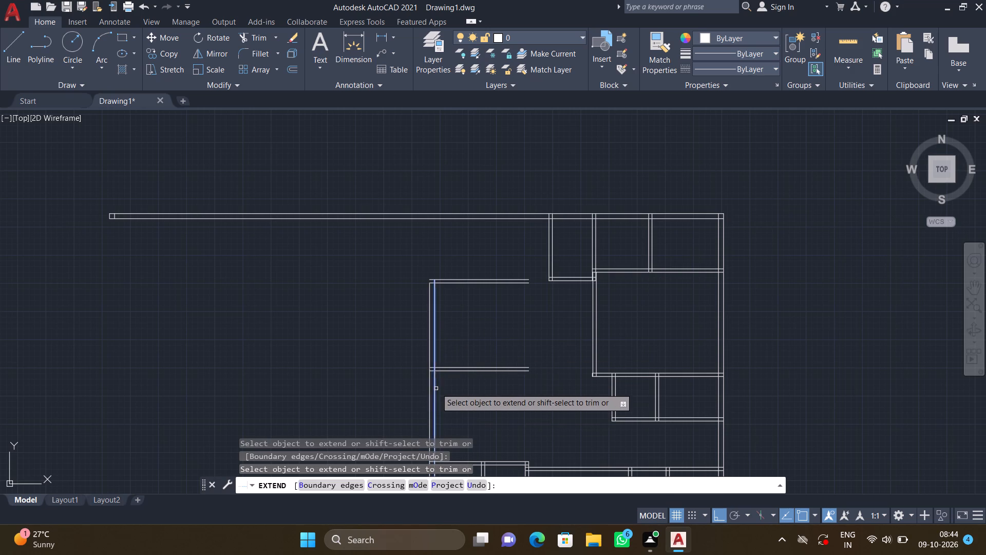
{"action": "left_click", "coordinate": [431, 297]}
{"action": "left_click", "coordinate": [435, 297]}
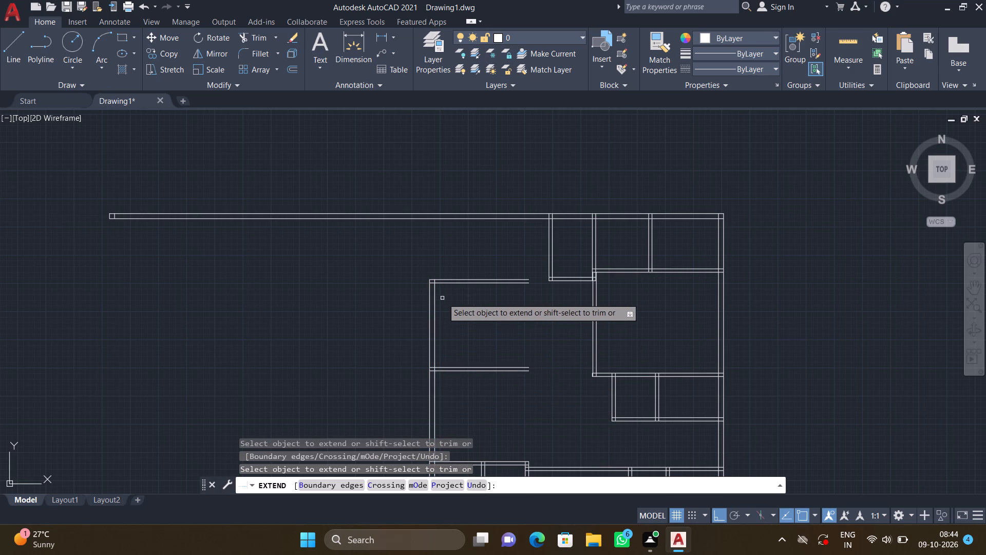
{"action": "key", "text": "Return"}
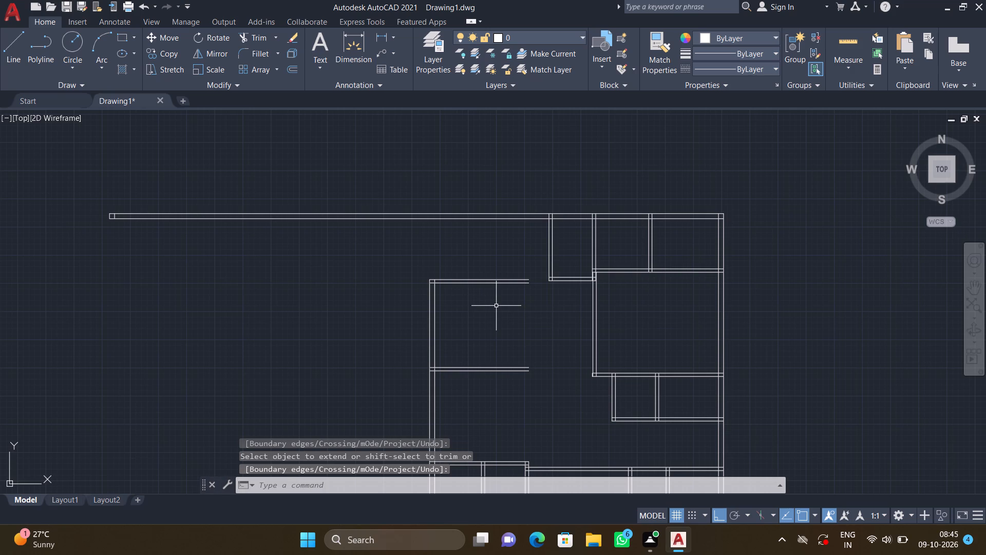
Extend both lines of the 9" end wall up to the outer line of the plan's uppermost horizontal wall.
{"action": "middle_click_drag", "start_coordinate": [489, 318], "coordinate": [488, 366]}
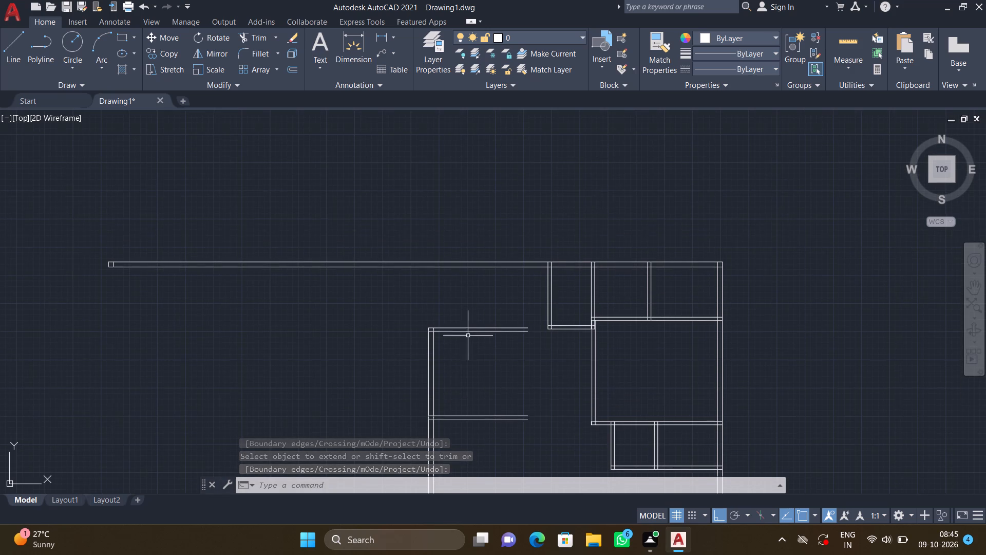
{"action": "type", "text": "EX"}
{"action": "key", "text": "Return"}
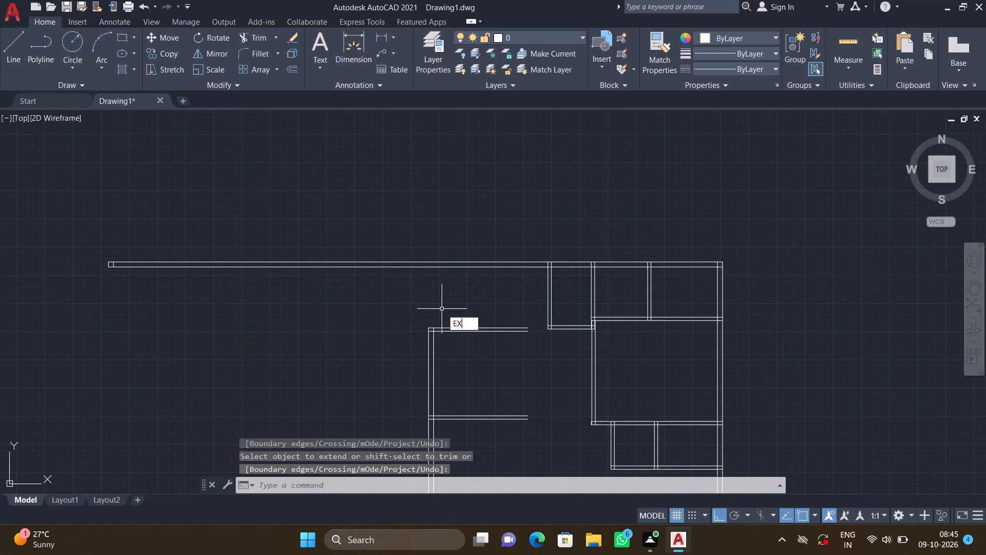
{"action": "left_click", "coordinate": [427, 343]}
{"action": "left_click", "coordinate": [432, 343]}
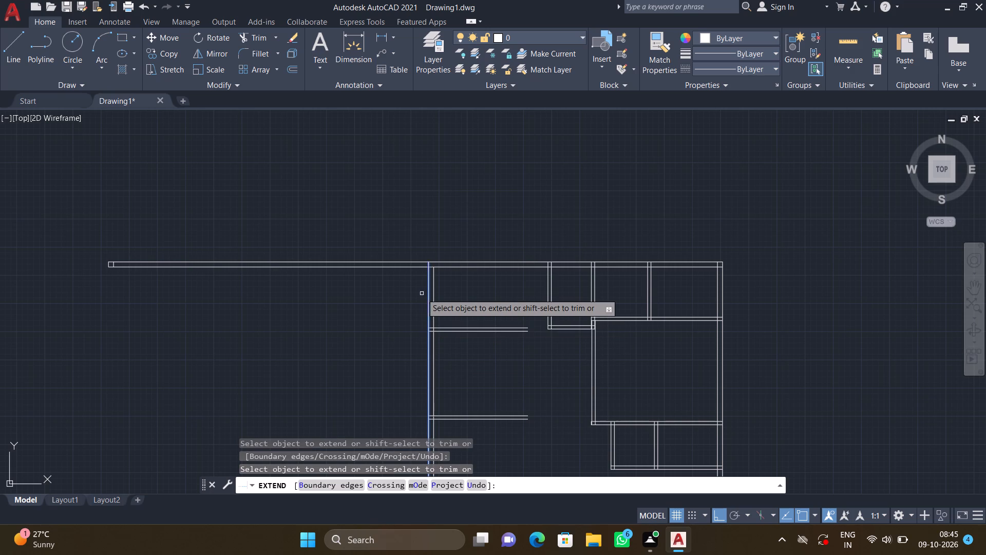
{"action": "left_click", "coordinate": [427, 288]}
{"action": "left_click", "coordinate": [430, 289]}
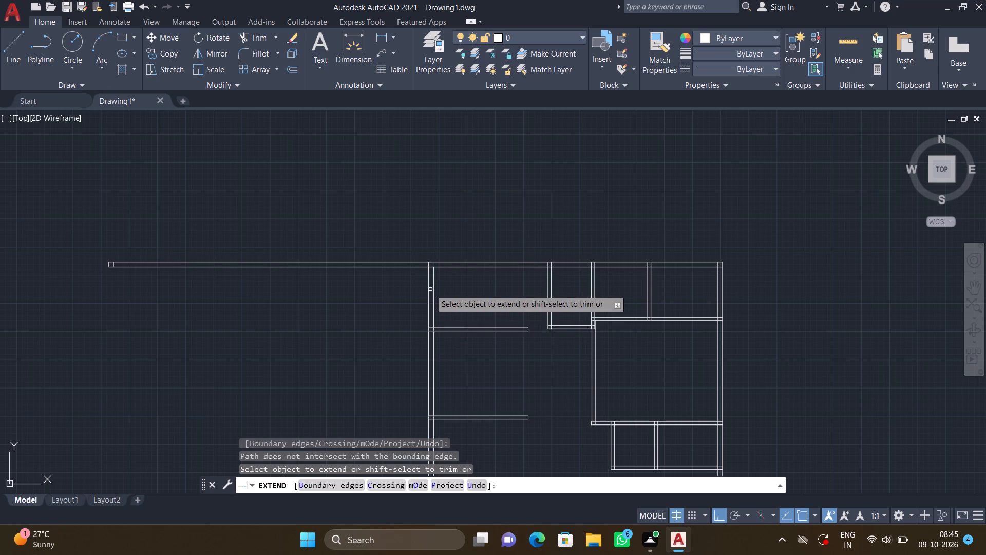
{"action": "left_click", "coordinate": [434, 290]}
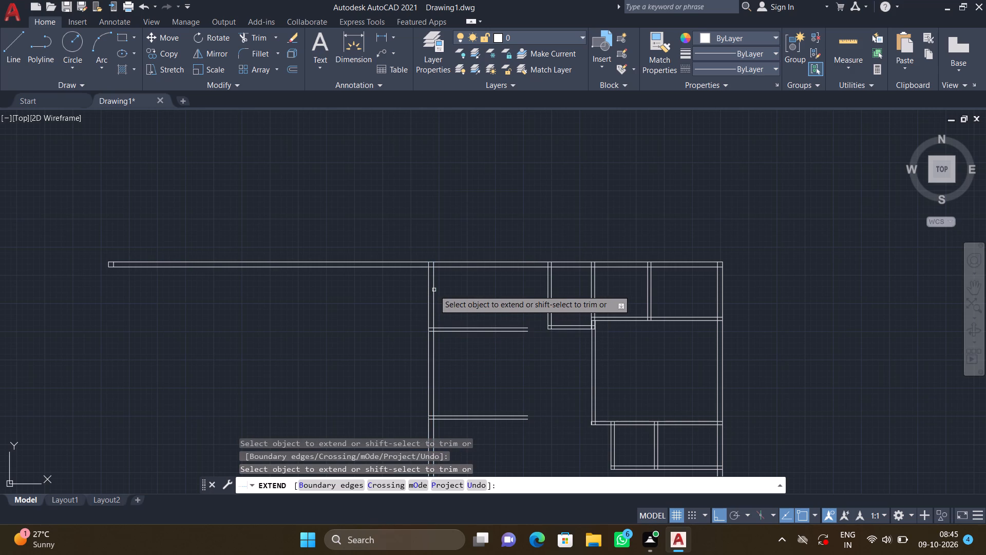
{"action": "key", "text": "Return"}
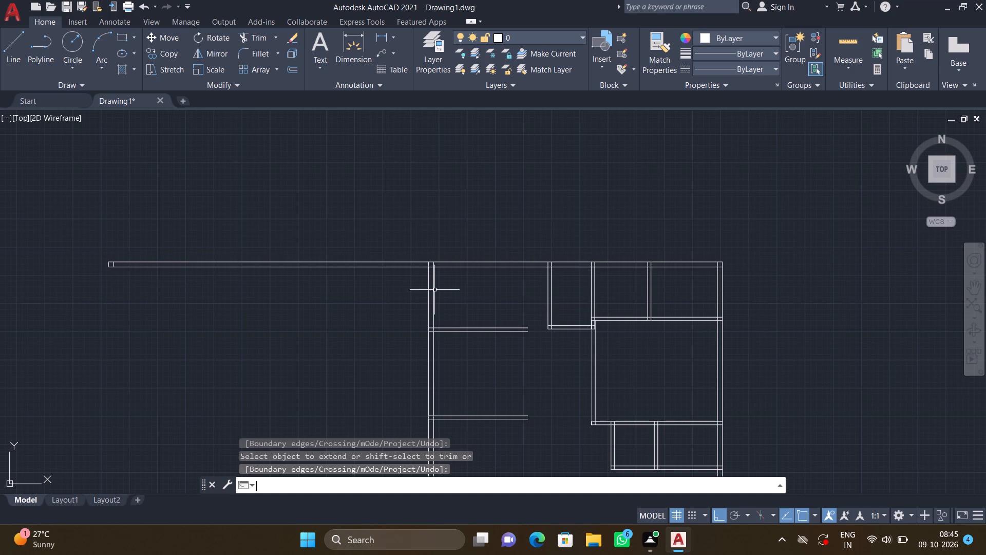
Trim off the uppermost outer wall's excess beyond the 9" end wall, removing both wall lines and the leftover end-cap lines.
{"action": "scroll", "coordinate": [378, 337], "scroll_direction": "down", "scroll_amount": 2}
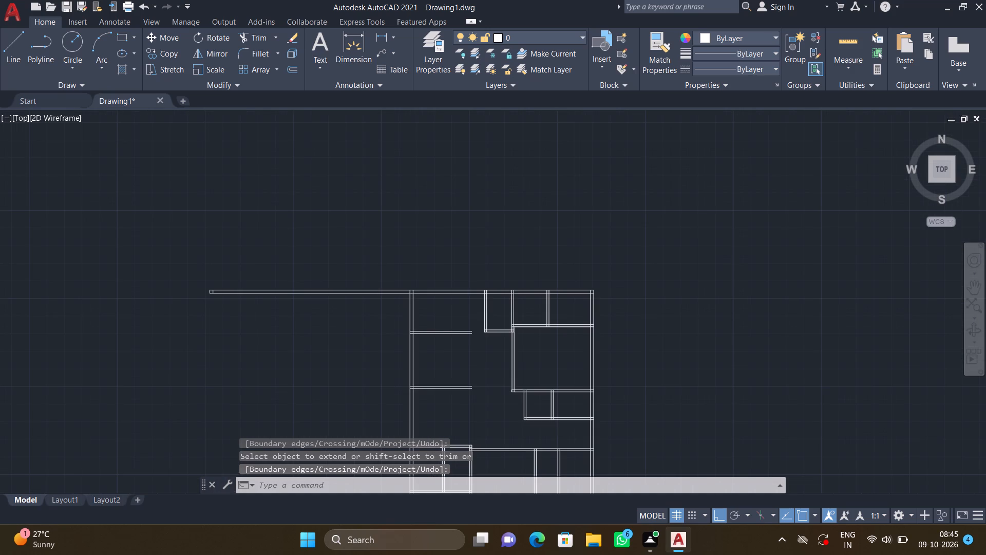
{"action": "scroll", "coordinate": [403, 317], "scroll_direction": "up", "scroll_amount": 2}
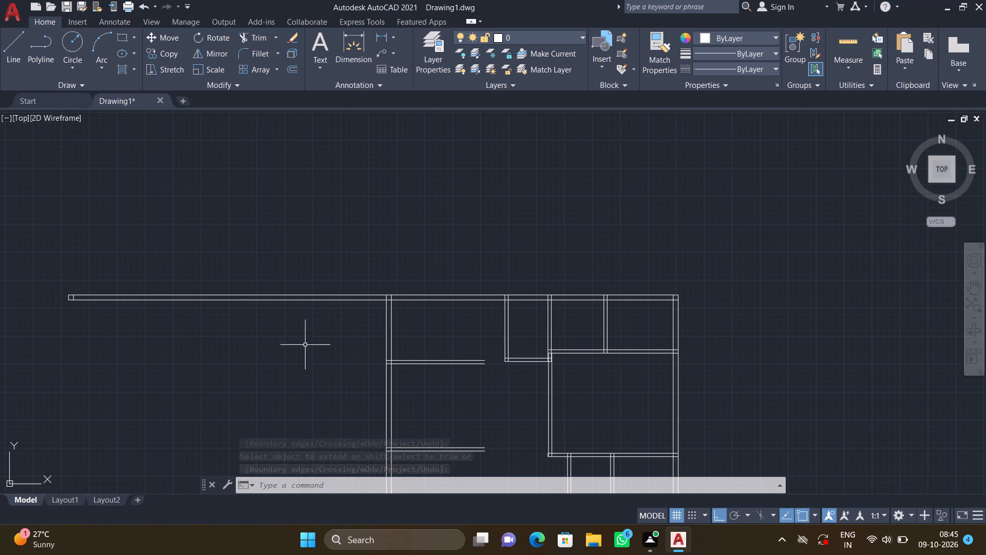
{"action": "middle_click_drag", "start_coordinate": [297, 342], "coordinate": [388, 342]}
{"action": "type", "text": "TR"}
{"action": "key", "text": "Return"}
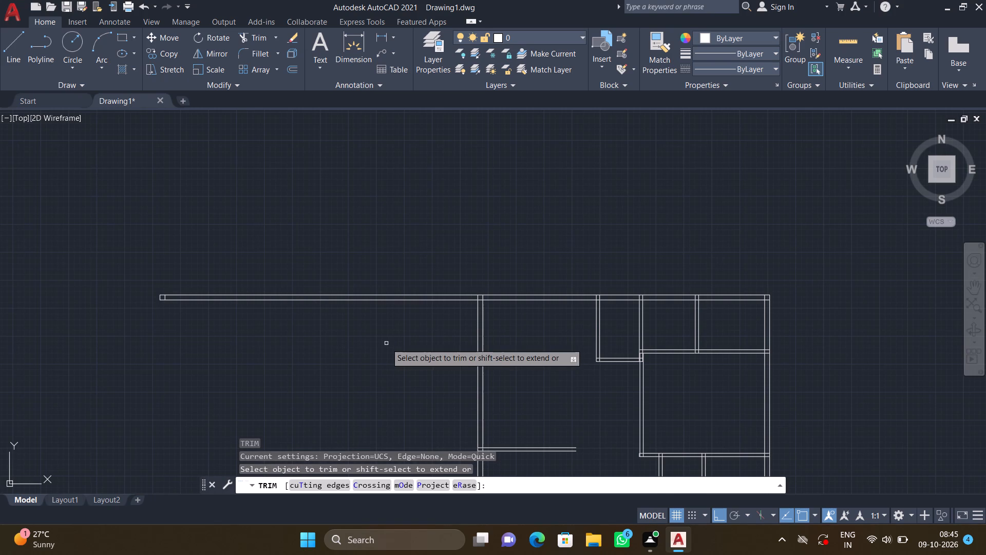
{"action": "left_click_drag", "start_coordinate": [336, 249], "coordinate": [361, 352]}
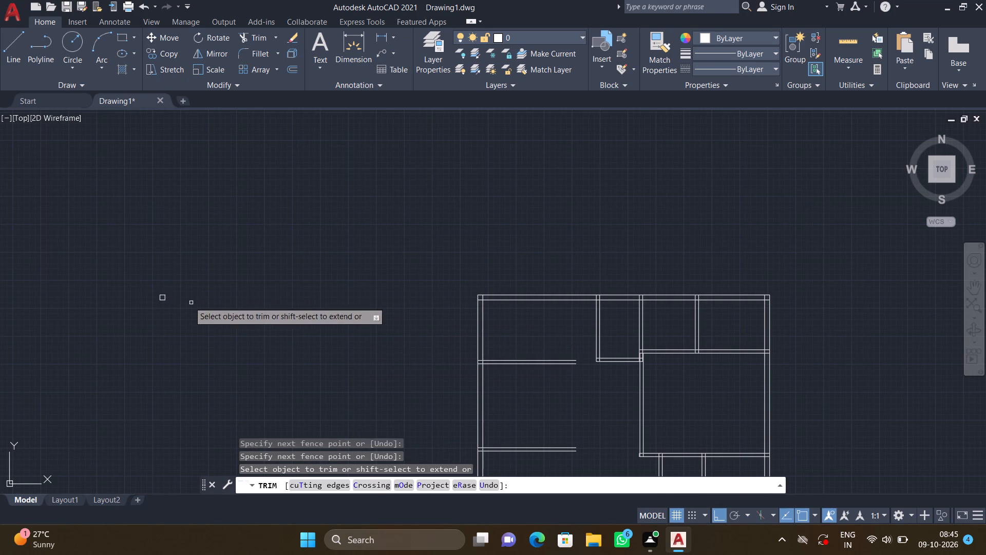
{"action": "left_click_drag", "start_coordinate": [158, 273], "coordinate": [163, 318]}
{"action": "left_click_drag", "start_coordinate": [154, 293], "coordinate": [191, 302]}
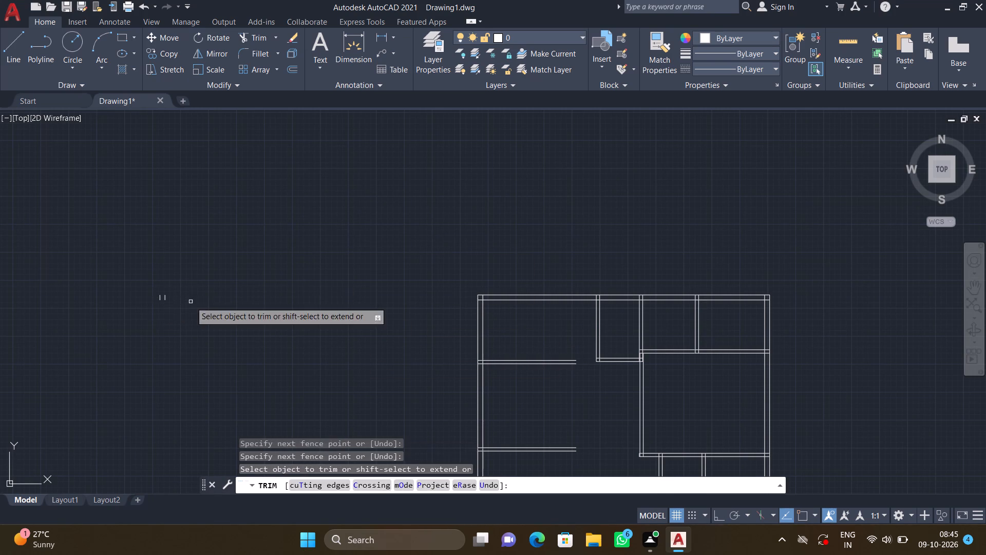
{"action": "left_click_drag", "start_coordinate": [172, 301], "coordinate": [148, 294]}
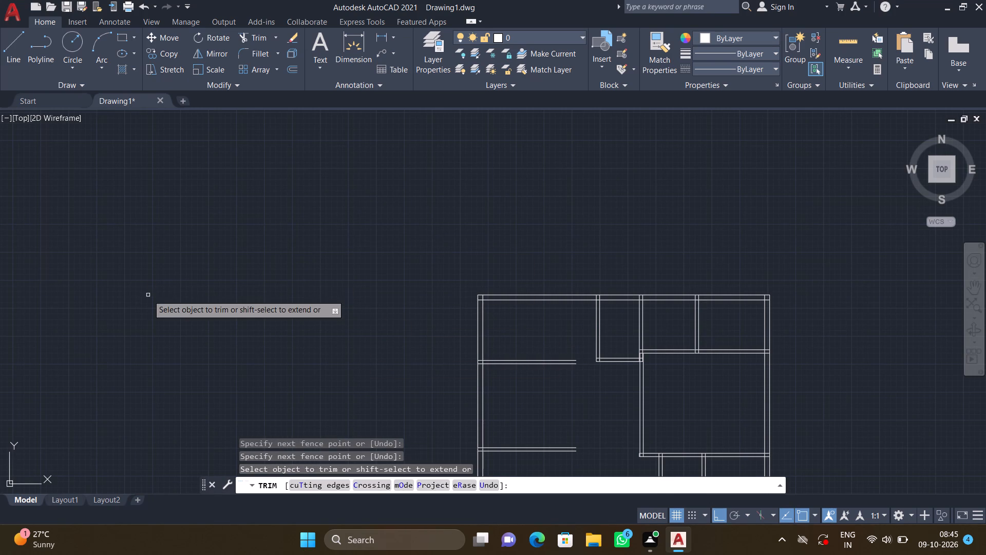
{"action": "key", "text": "Return"}
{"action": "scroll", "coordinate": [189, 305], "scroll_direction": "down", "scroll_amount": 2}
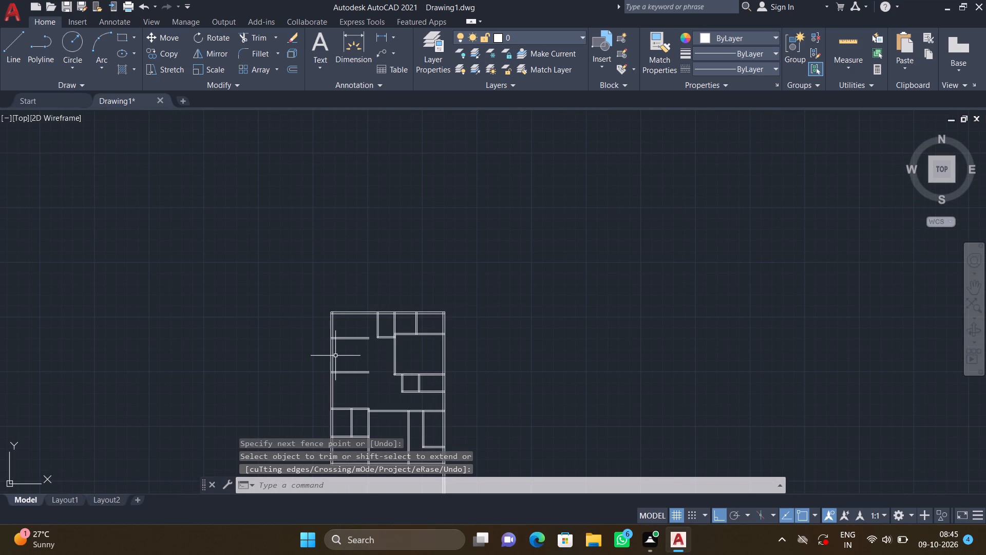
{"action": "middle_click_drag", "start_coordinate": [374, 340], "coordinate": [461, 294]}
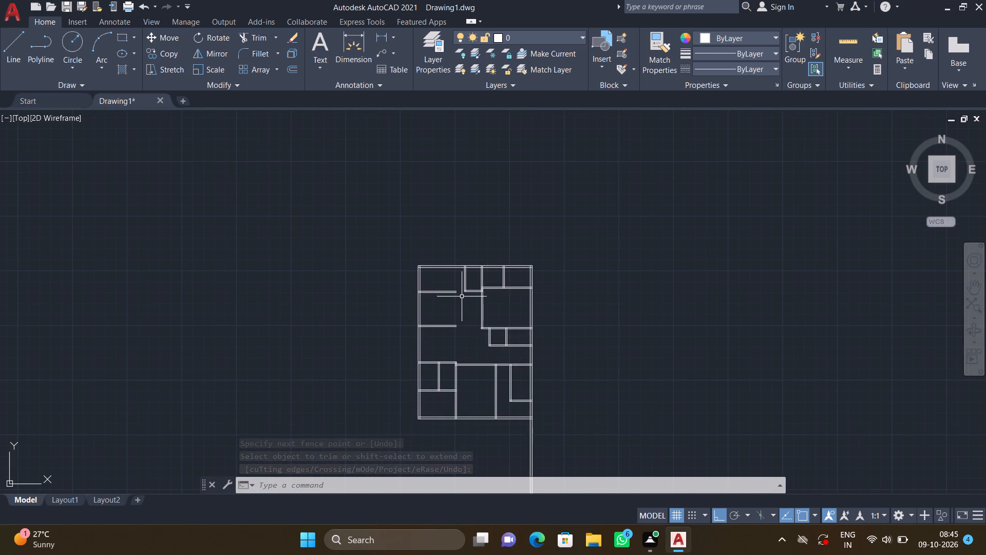
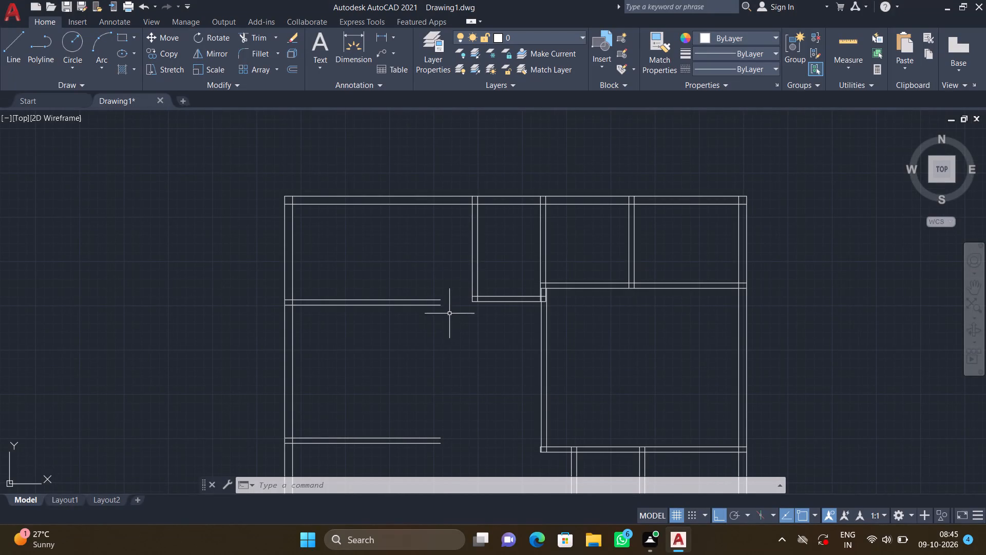
Extend the upper 6" west-side horizontal wall eastward: its upper line to the small top room's wall, its lower line to the vertical partition beyond.
{"action": "scroll", "coordinate": [472, 319], "scroll_direction": "up", "scroll_amount": 2}
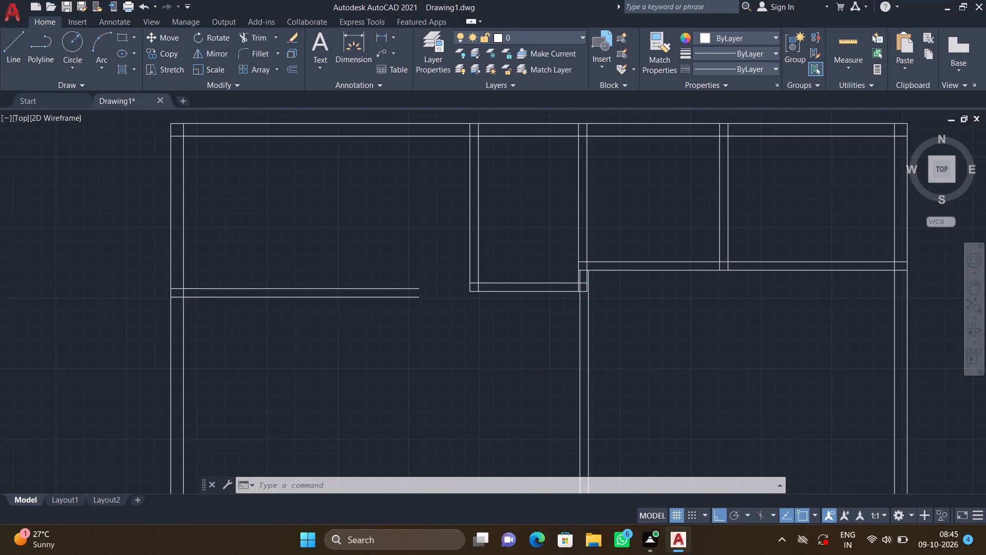
{"action": "type", "text": "EX"}
{"action": "key", "text": "Return"}
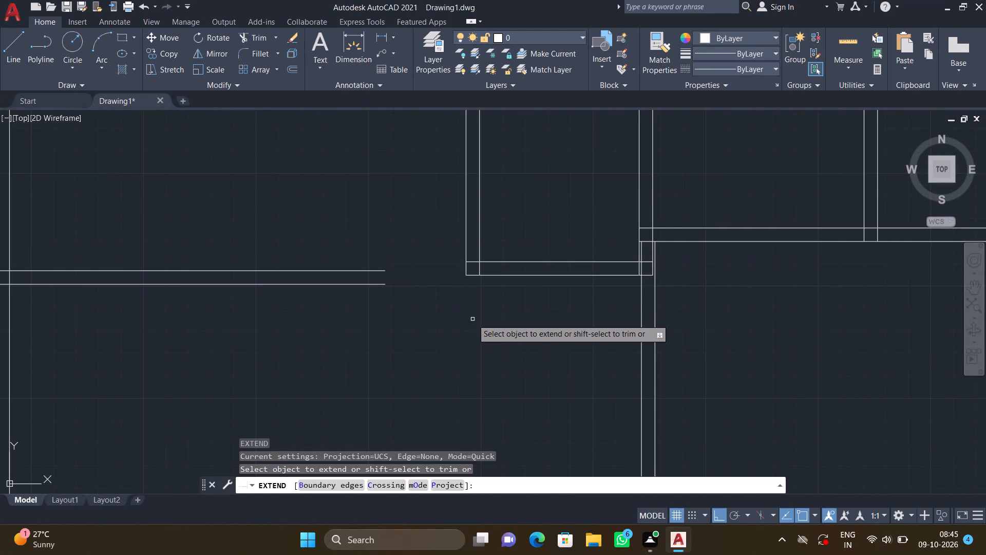
{"action": "left_click", "coordinate": [370, 270]}
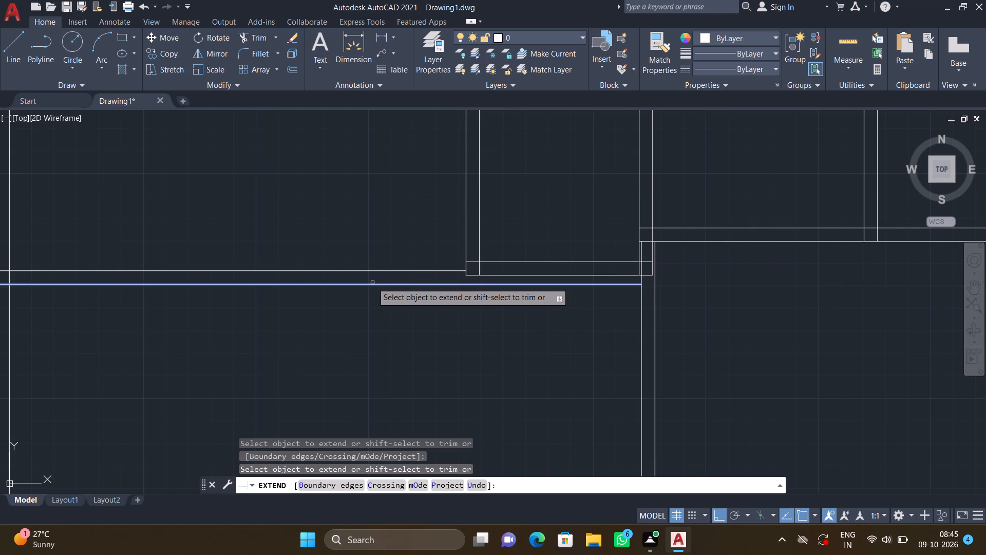
{"action": "left_click", "coordinate": [373, 283]}
{"action": "key", "text": "Return"}
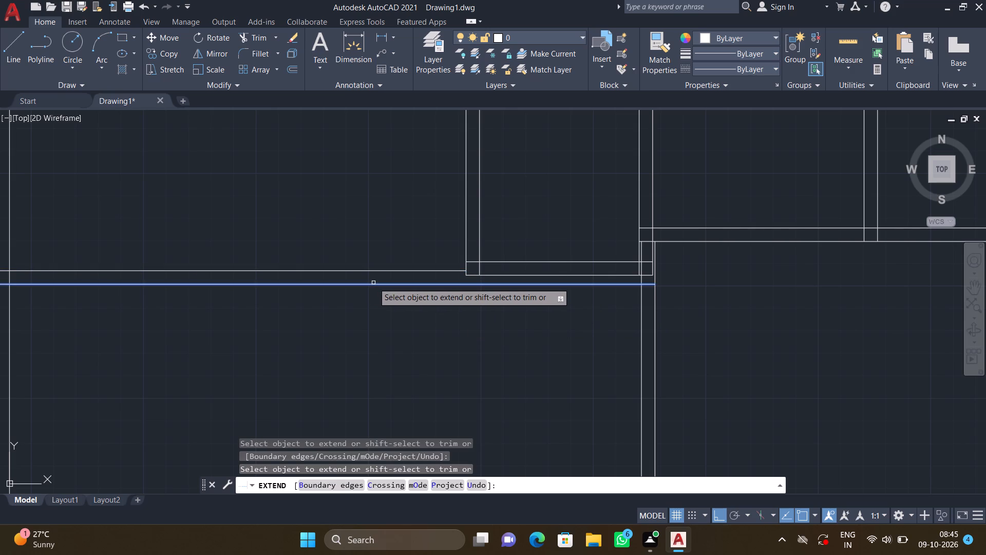
Offset the inner line of the west outer wall by 12'10" towards the inside of the plan.
{"action": "scroll", "coordinate": [367, 314], "scroll_direction": "down", "scroll_amount": 3}
{"action": "middle_click_drag", "start_coordinate": [360, 341], "coordinate": [457, 285]}
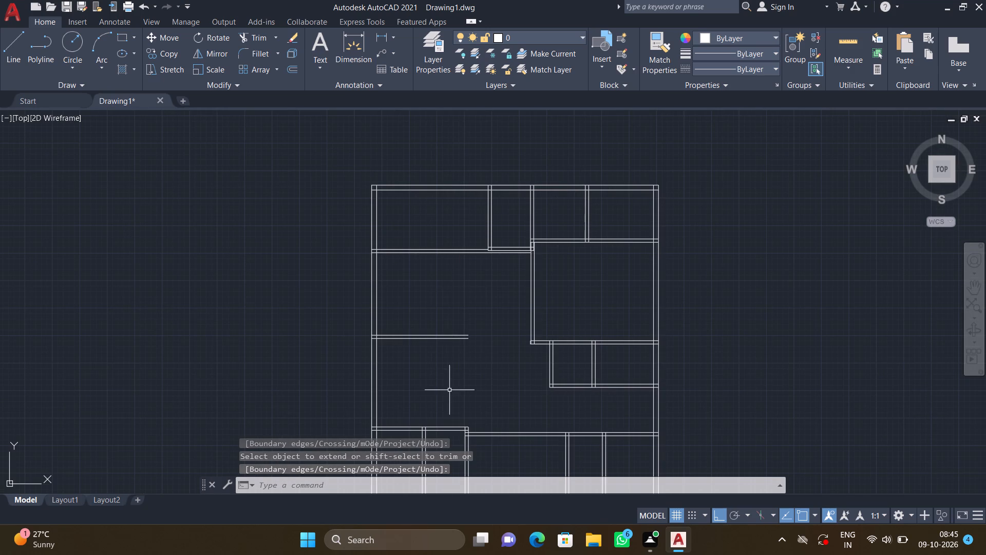
{"action": "middle_click_drag", "start_coordinate": [447, 381], "coordinate": [407, 298]}
{"action": "key", "text": "o"}
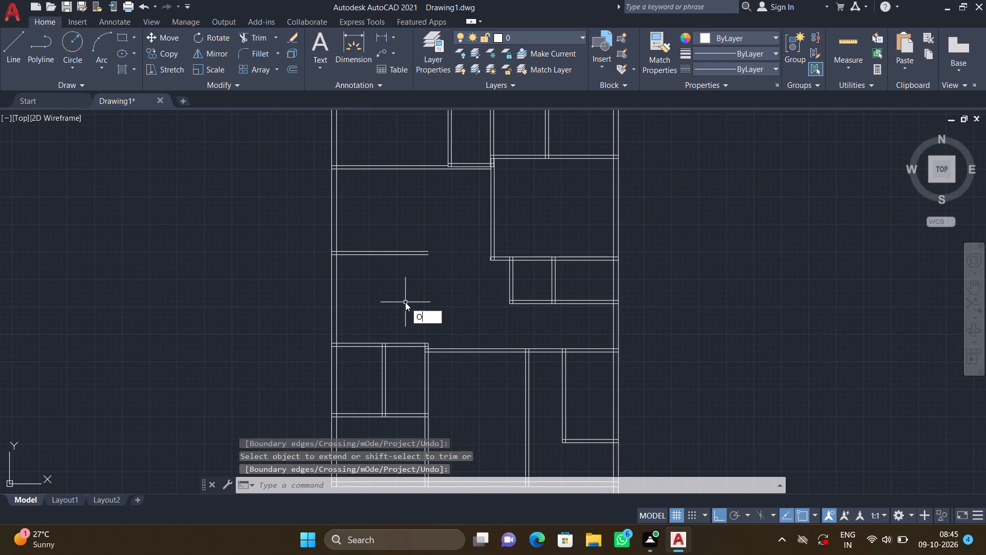
{"action": "key", "text": "Return"}
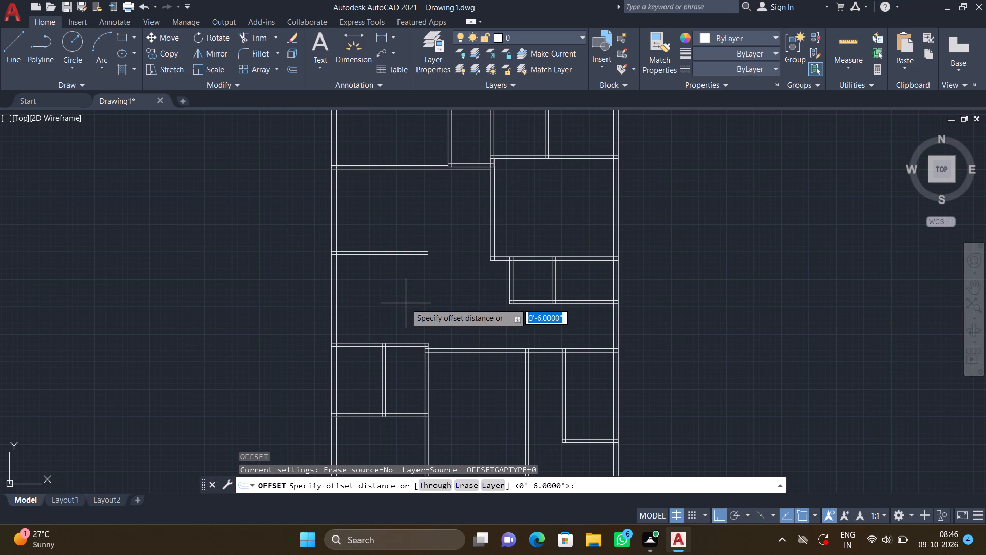
{"action": "type", "text": "12'"}
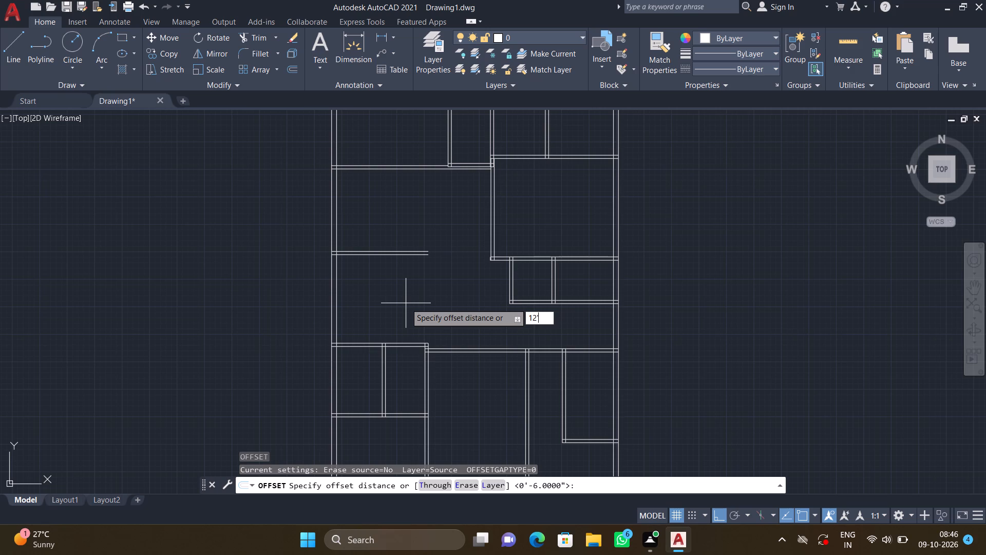
{"action": "type", "text": "10\""}
{"action": "key", "text": "Return"}
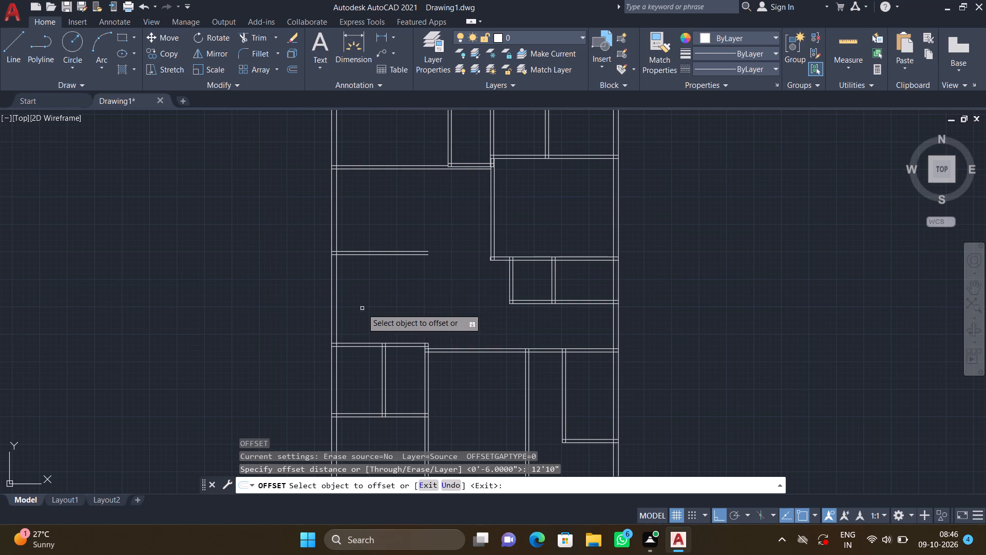
{"action": "left_click", "coordinate": [337, 314]}
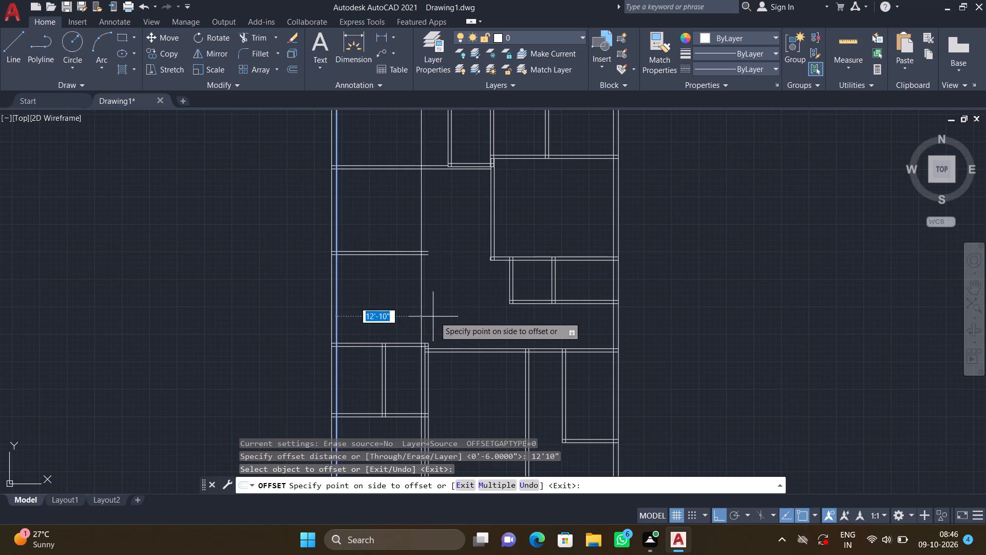
{"action": "double_click", "coordinate": [453, 316]}
{"action": "key", "text": "Return"}
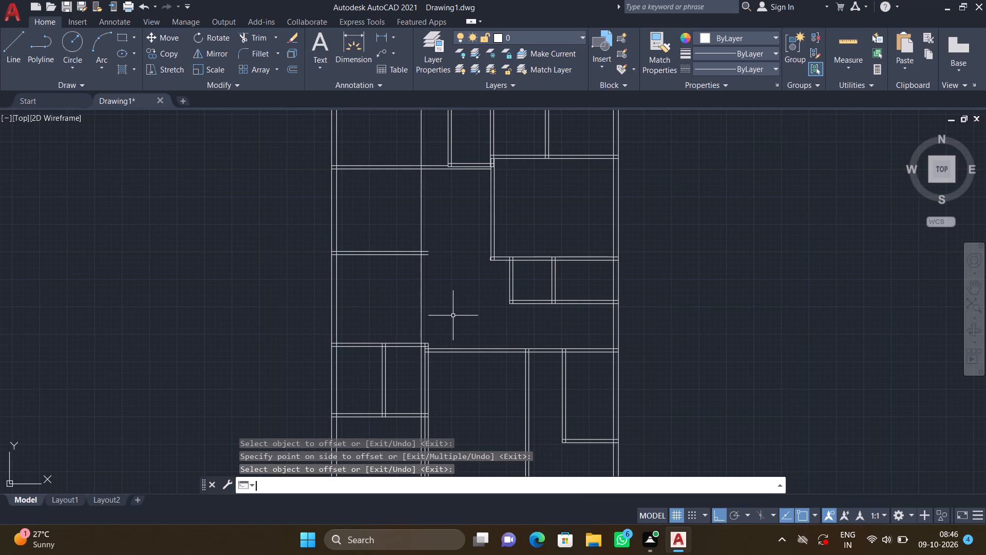
Trim the 12'10" offset line out of the two southwest rooms, including the piece inside the wall between them.
{"action": "type", "text": "TR"}
{"action": "key", "text": "Return"}
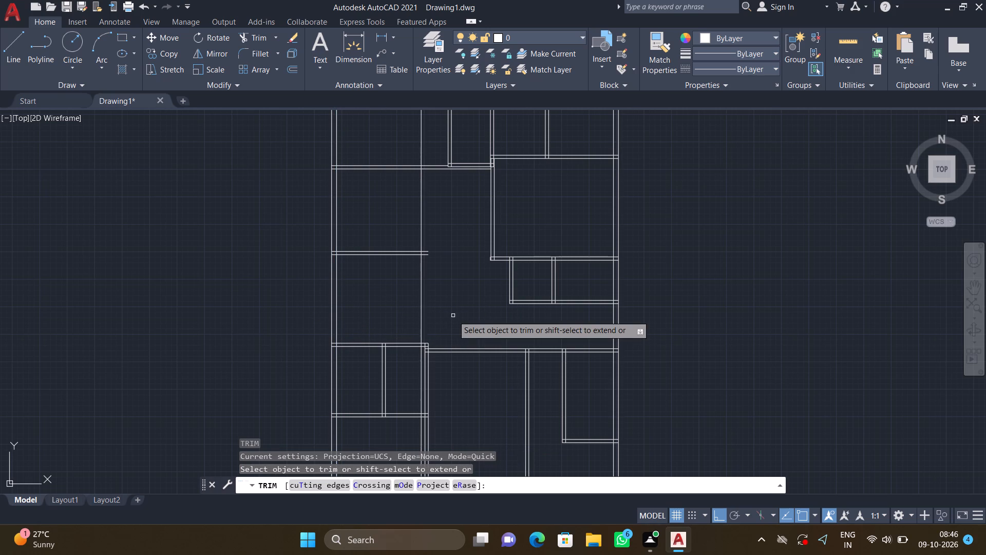
{"action": "middle_click_drag", "start_coordinate": [452, 367], "coordinate": [438, 284]}
{"action": "scroll", "coordinate": [399, 340], "scroll_direction": "up", "scroll_amount": 2}
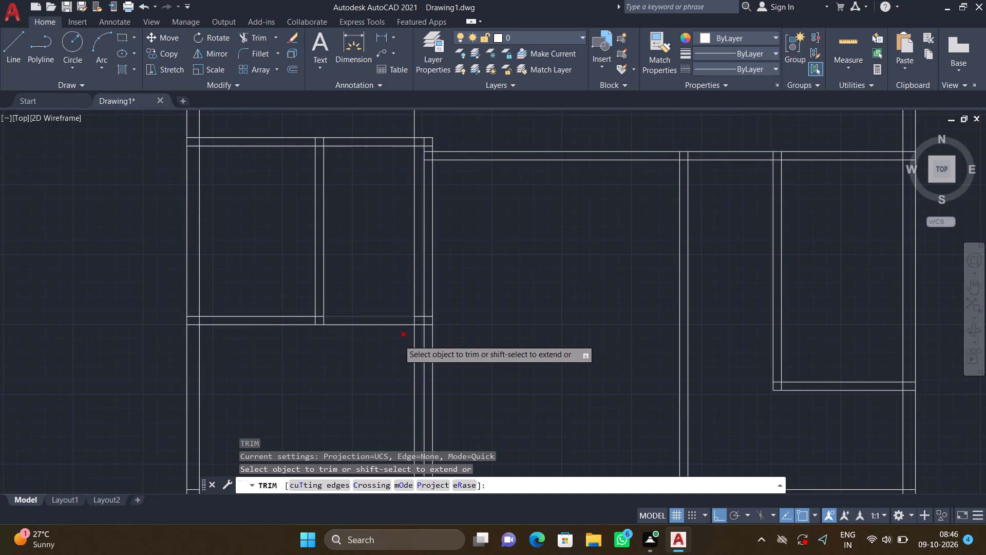
{"action": "left_click", "coordinate": [413, 256]}
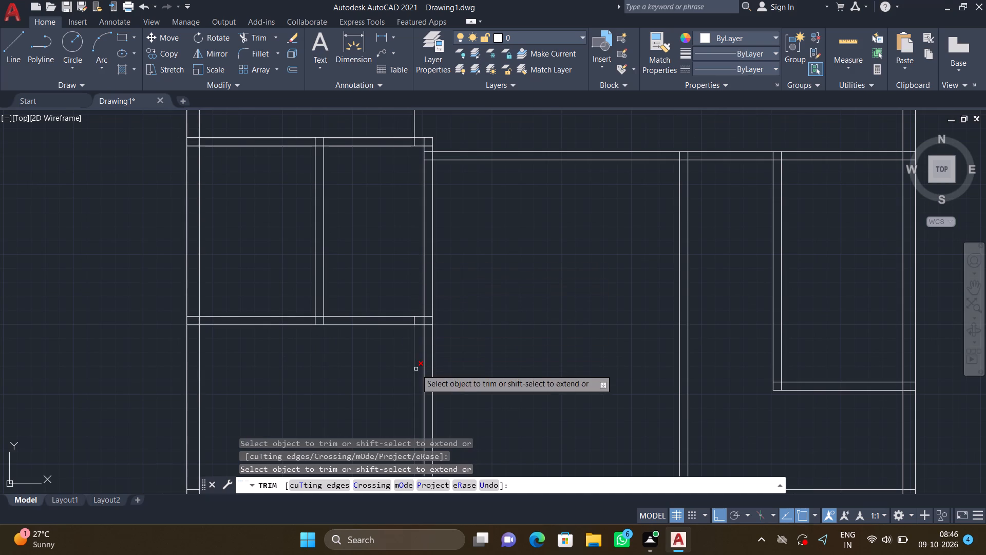
{"action": "left_click", "coordinate": [416, 368]}
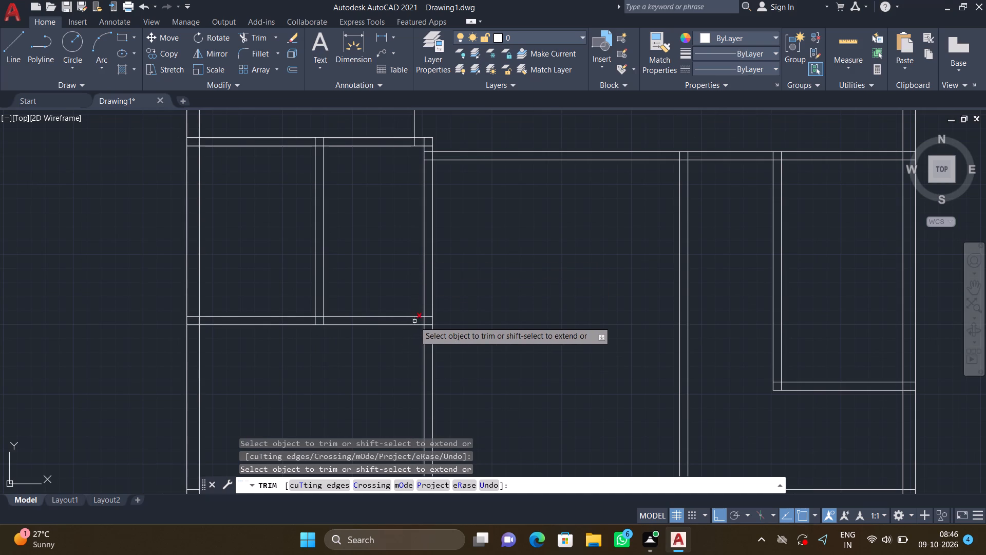
{"action": "left_click", "coordinate": [414, 321]}
Trim the 12'10" offset line above the middle west room, including the pieces inside the upper 6" wall and the top outer wall.
{"action": "scroll", "coordinate": [414, 188], "scroll_direction": "down", "scroll_amount": 2}
{"action": "scroll", "coordinate": [415, 189], "scroll_direction": "up", "scroll_amount": 1}
{"action": "middle_click_drag", "start_coordinate": [406, 200], "coordinate": [388, 323]}
{"action": "scroll", "coordinate": [389, 316], "scroll_direction": "down", "scroll_amount": 1}
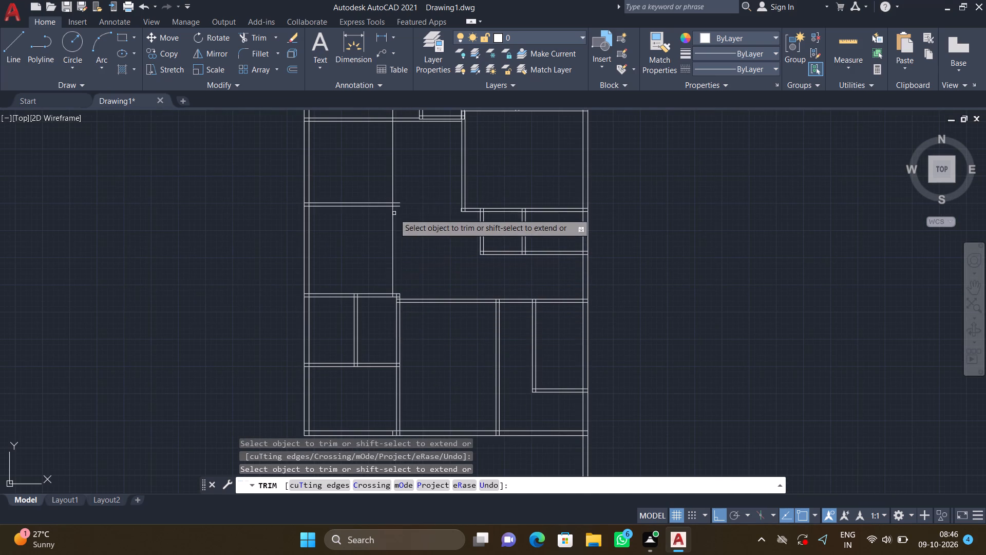
{"action": "middle_click_drag", "start_coordinate": [388, 180], "coordinate": [396, 280]}
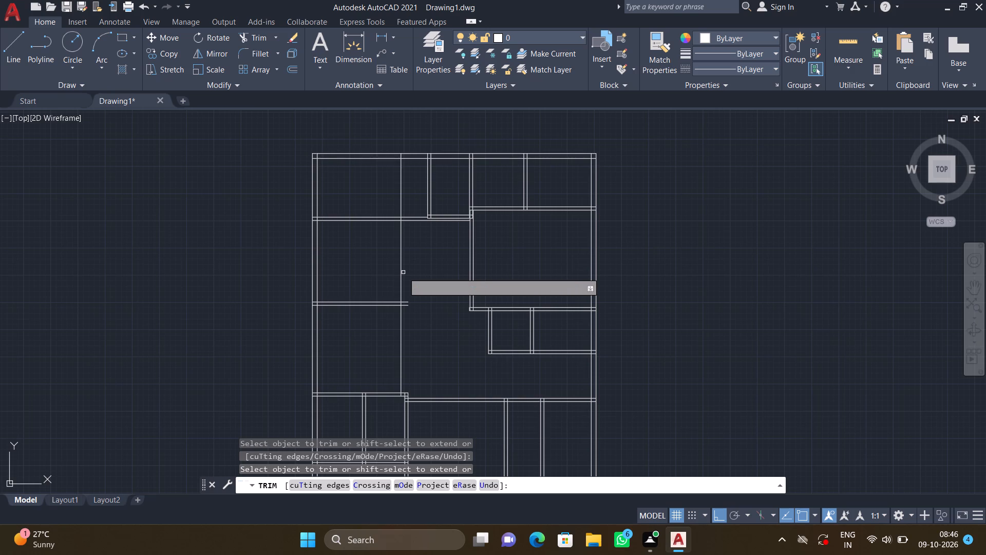
{"action": "left_click", "coordinate": [400, 267]}
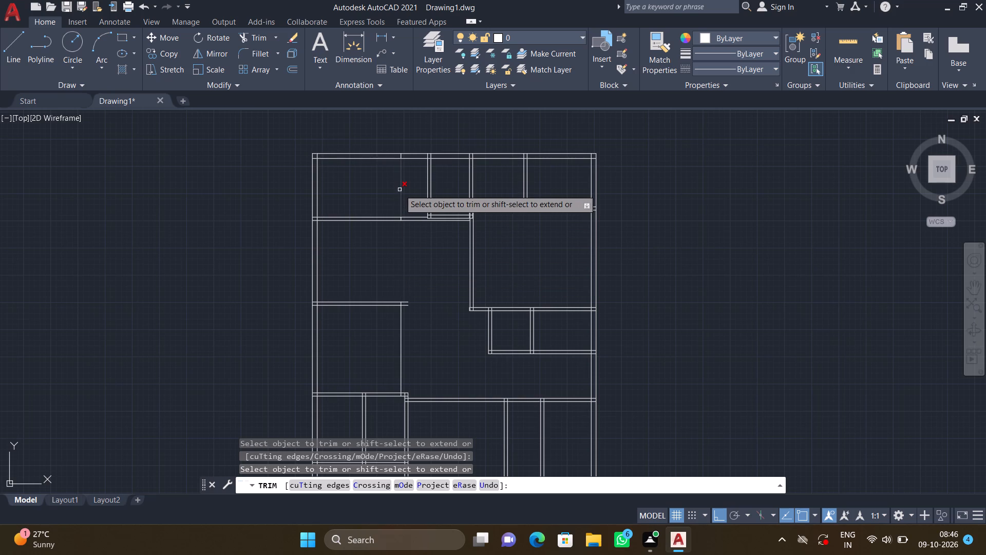
{"action": "left_click", "coordinate": [400, 190]}
{"action": "scroll", "coordinate": [399, 160], "scroll_direction": "up", "scroll_amount": 2}
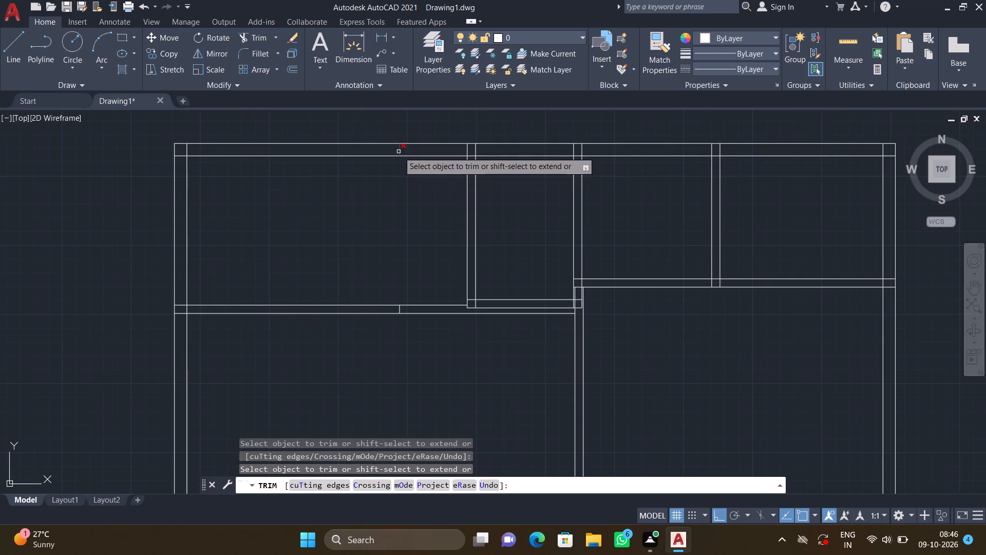
{"action": "left_click", "coordinate": [399, 152]}
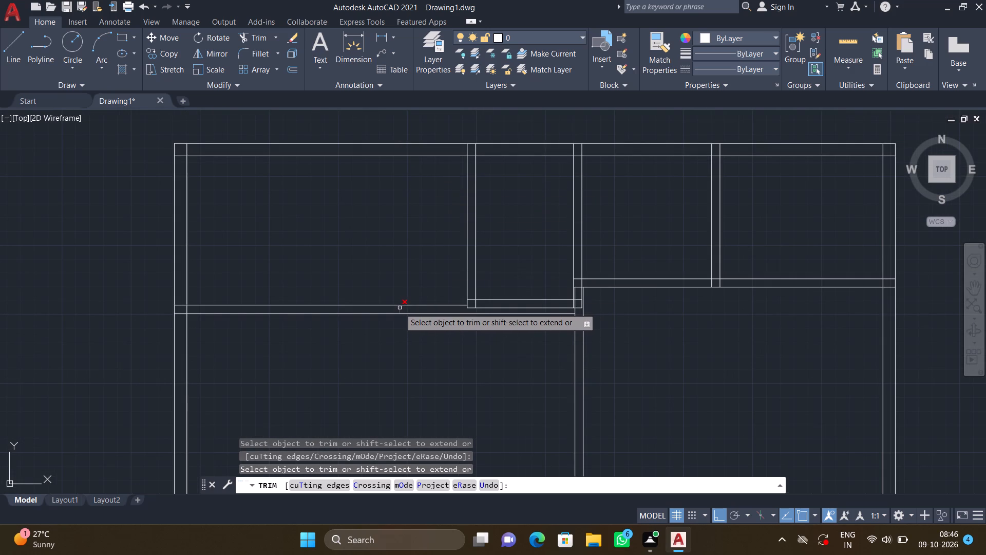
{"action": "left_click", "coordinate": [400, 308]}
{"action": "scroll", "coordinate": [444, 348], "scroll_direction": "down", "scroll_amount": 1}
{"action": "middle_click_drag", "start_coordinate": [428, 364], "coordinate": [392, 246]}
{"action": "scroll", "coordinate": [396, 251], "scroll_direction": "down", "scroll_amount": 1}
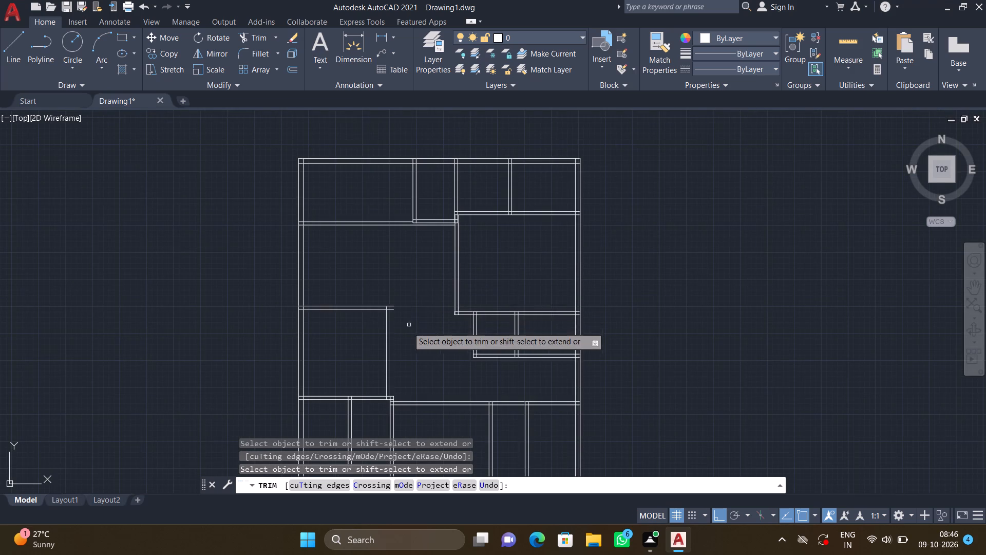
{"action": "scroll", "coordinate": [397, 318], "scroll_direction": "up", "scroll_amount": 2}
{"action": "key", "text": "Return"}
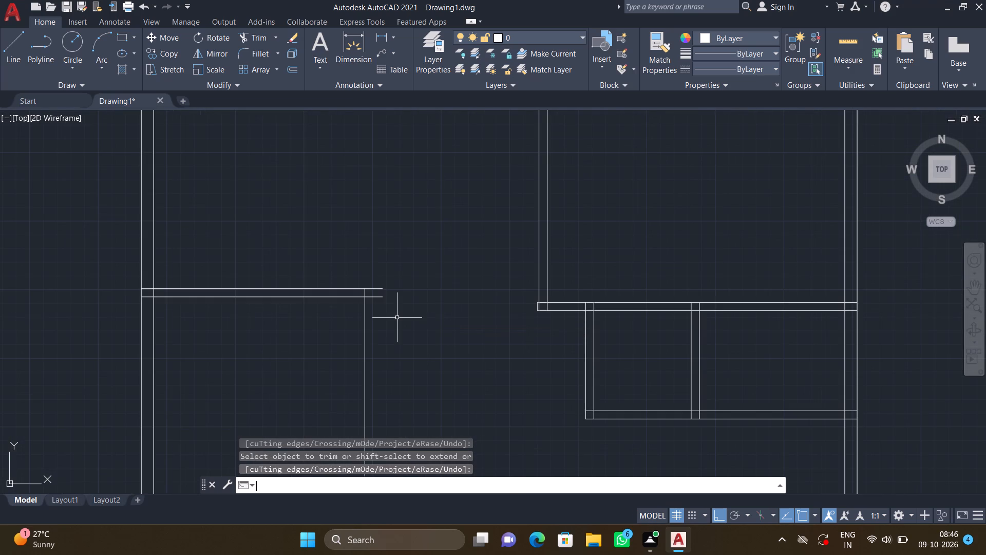
Offset the remaining vertical line of the middle west room by 6" towards positive X to form a wall.
{"action": "key", "text": "o"}
{"action": "key", "text": "Return"}
{"action": "type", "text": "6\""}
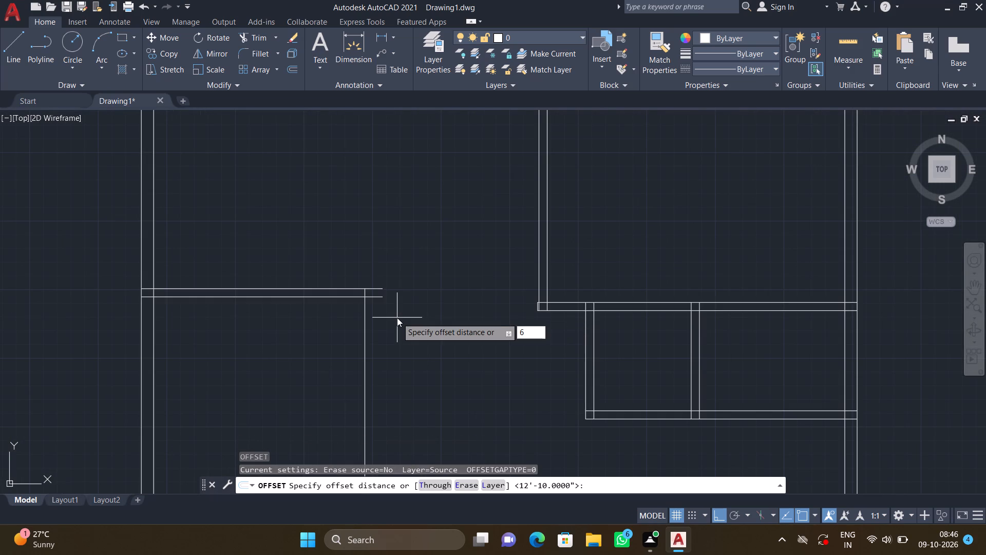
{"action": "key", "text": "Return"}
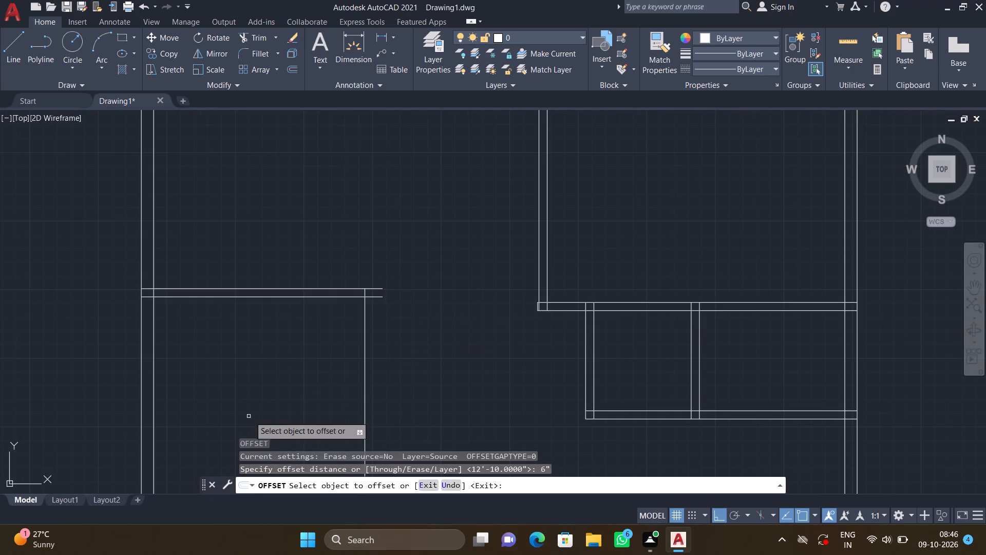
{"action": "left_click", "coordinate": [366, 375]}
{"action": "left_click", "coordinate": [403, 368]}
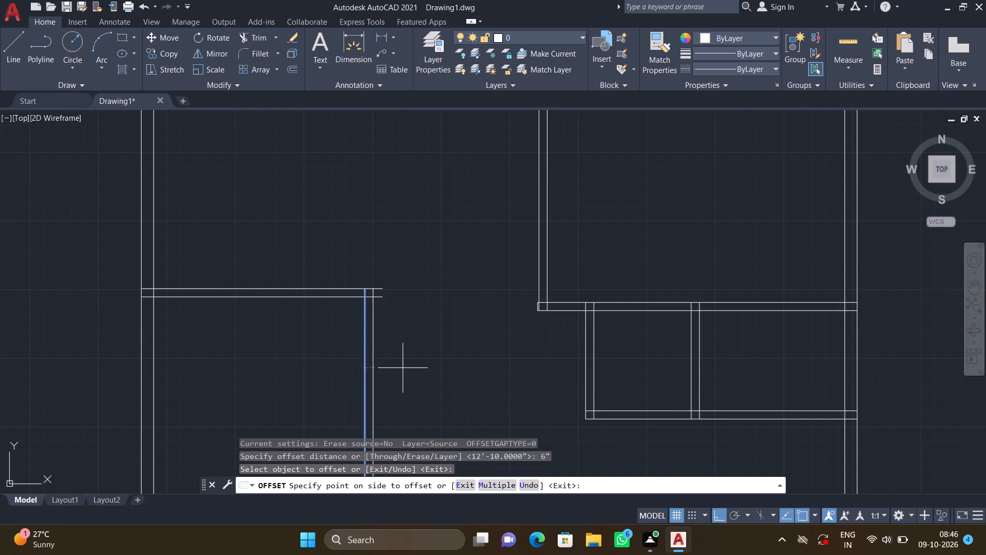
{"action": "key", "text": "Return"}
Offset the inner line of the west outer wall by 4'11" towards the inside of the plan.
{"action": "scroll", "coordinate": [402, 363], "scroll_direction": "down", "scroll_amount": 2}
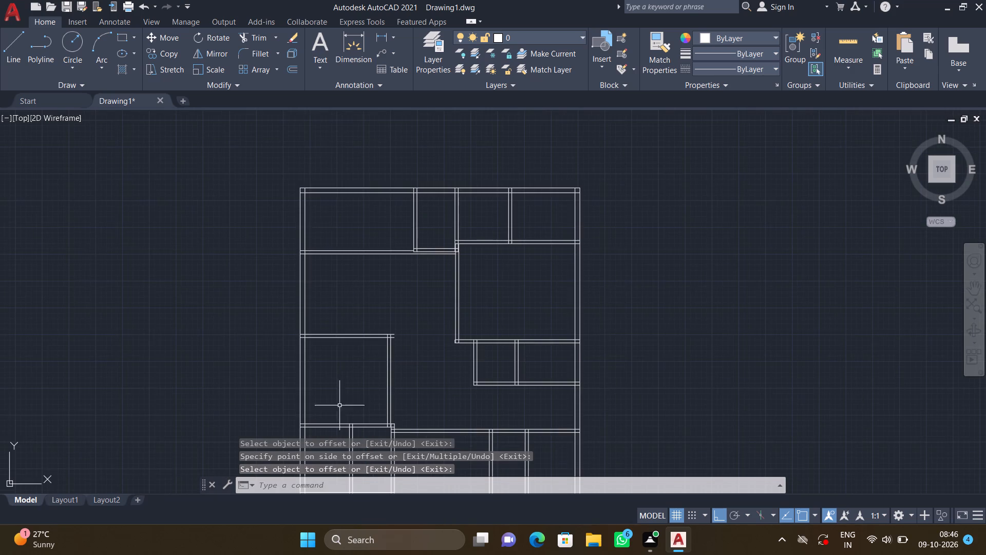
{"action": "middle_click_drag", "start_coordinate": [354, 402], "coordinate": [384, 320]}
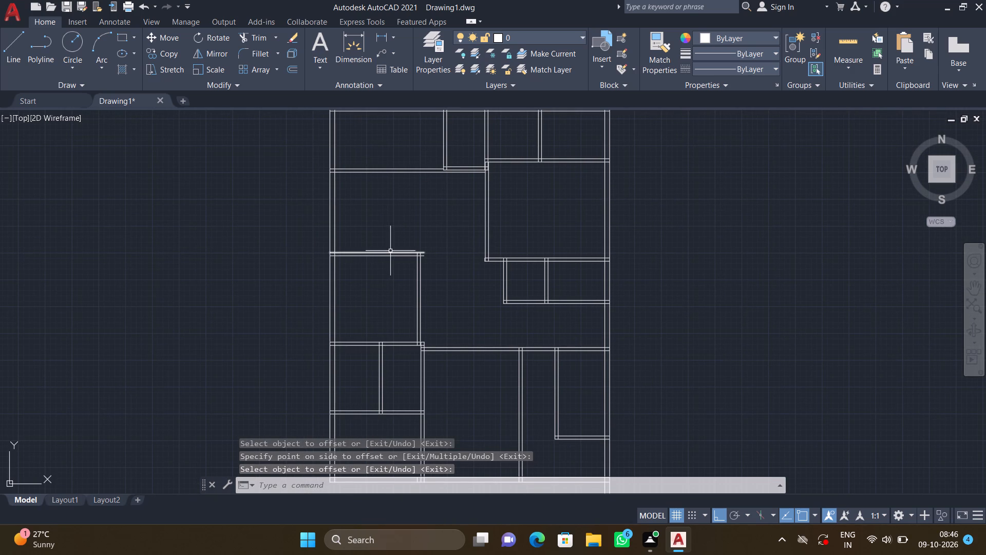
{"action": "middle_click_drag", "start_coordinate": [398, 242], "coordinate": [399, 317]}
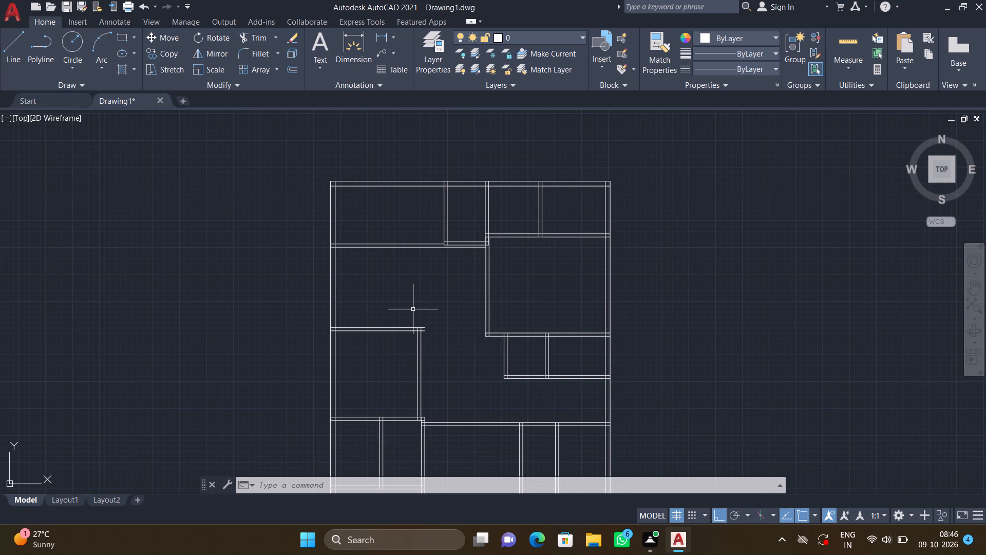
{"action": "key", "text": "o"}
{"action": "key", "text": "Return"}
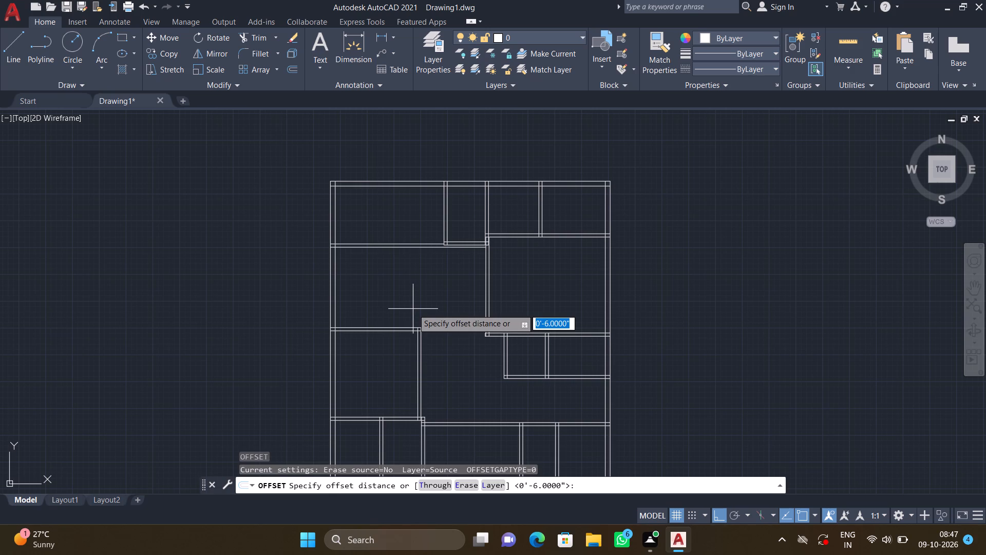
{"action": "type", "text": "4'"}
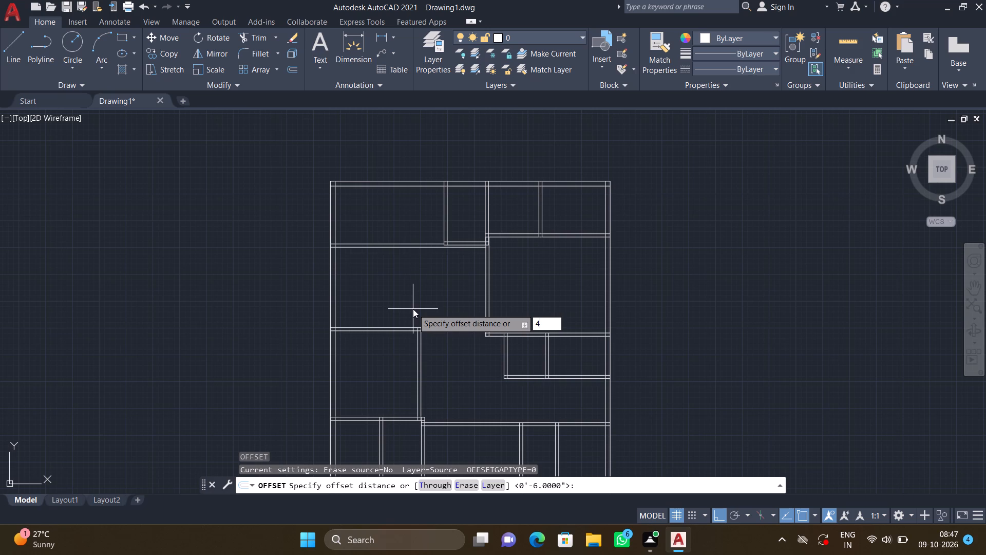
{"action": "type", "text": "11\""}
{"action": "key", "text": "Return"}
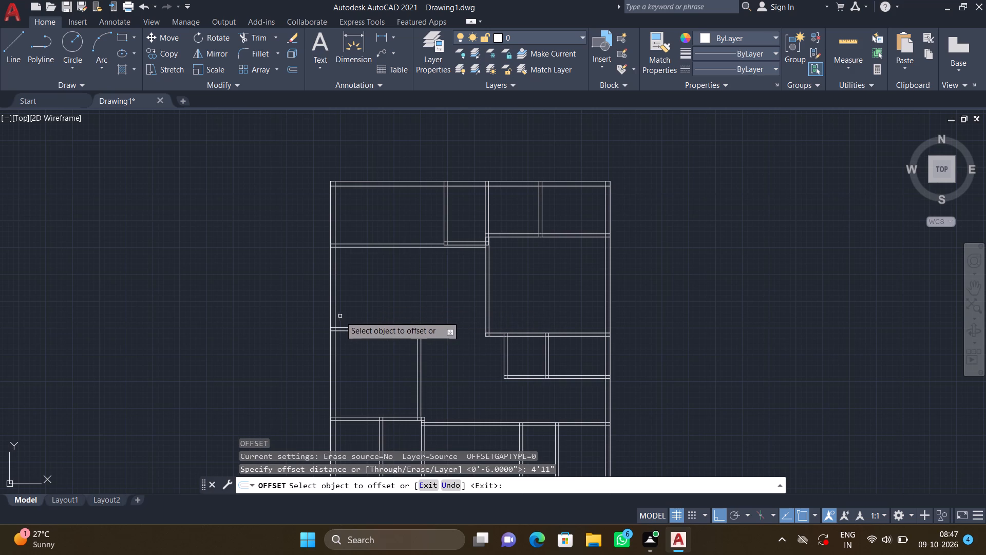
{"action": "left_click", "coordinate": [334, 303]}
{"action": "left_click", "coordinate": [381, 297]}
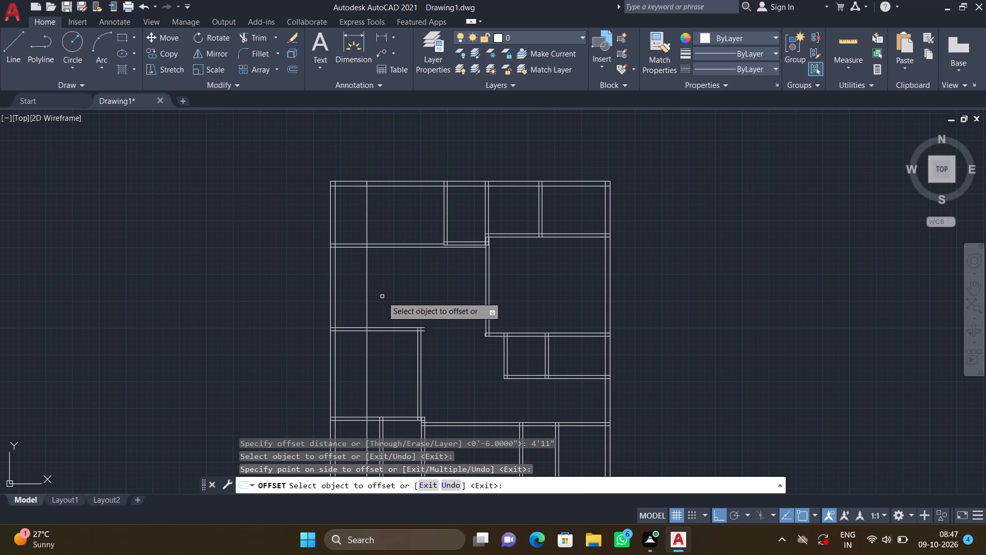
{"action": "key", "text": "Return"}
Trim the 4'11" offset line out of the middle west room, the room directly below it, and the wall between them.
{"action": "type", "text": "TR"}
{"action": "key", "text": "Return"}
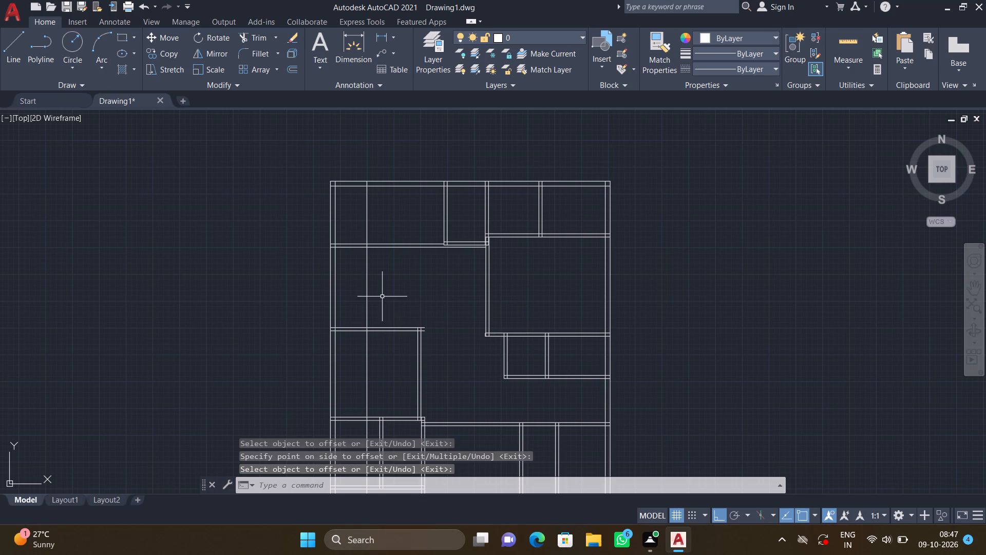
{"action": "scroll", "coordinate": [391, 312], "scroll_direction": "down", "scroll_amount": 2}
{"action": "middle_click_drag", "start_coordinate": [392, 333], "coordinate": [384, 253]}
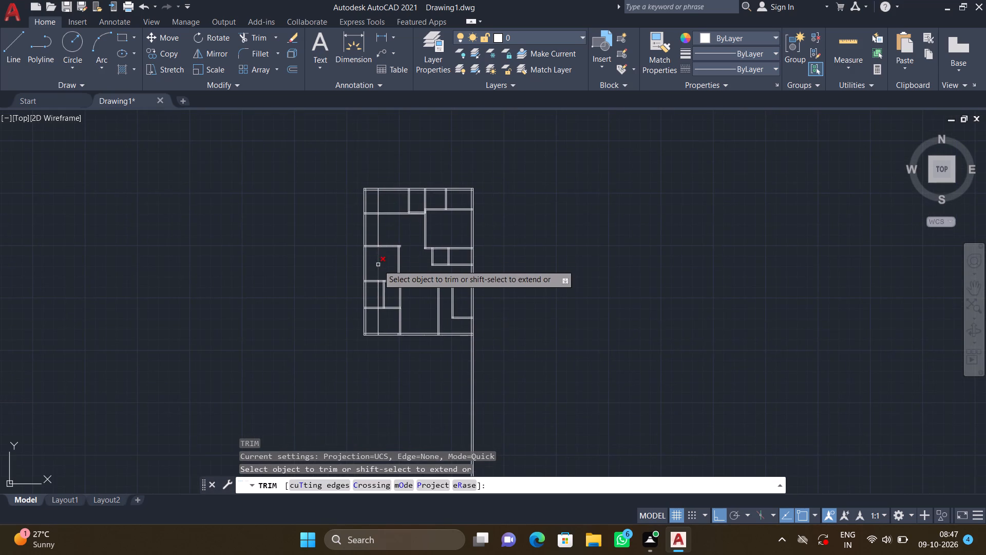
{"action": "scroll", "coordinate": [378, 265], "scroll_direction": "up", "scroll_amount": 2}
{"action": "left_click", "coordinate": [373, 252]}
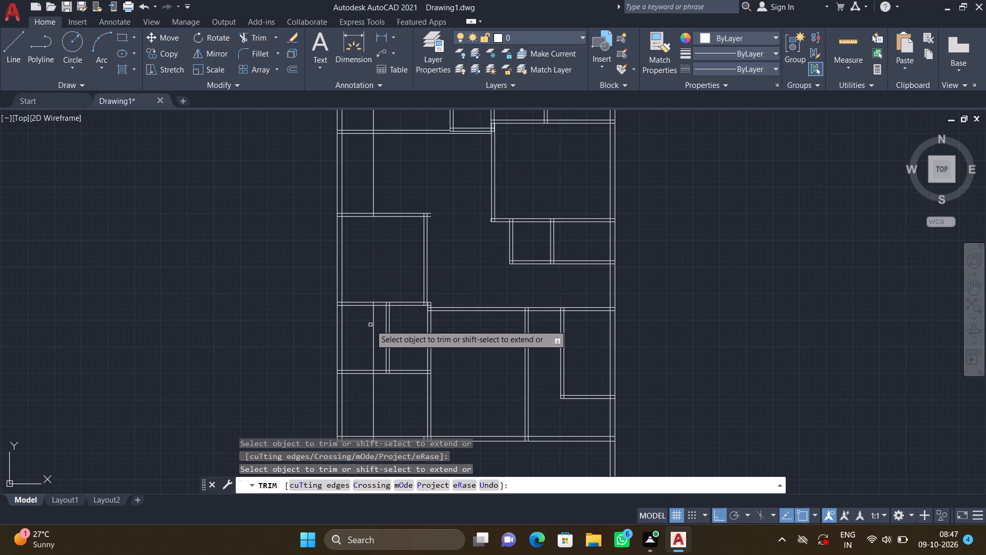
{"action": "left_click", "coordinate": [371, 325]}
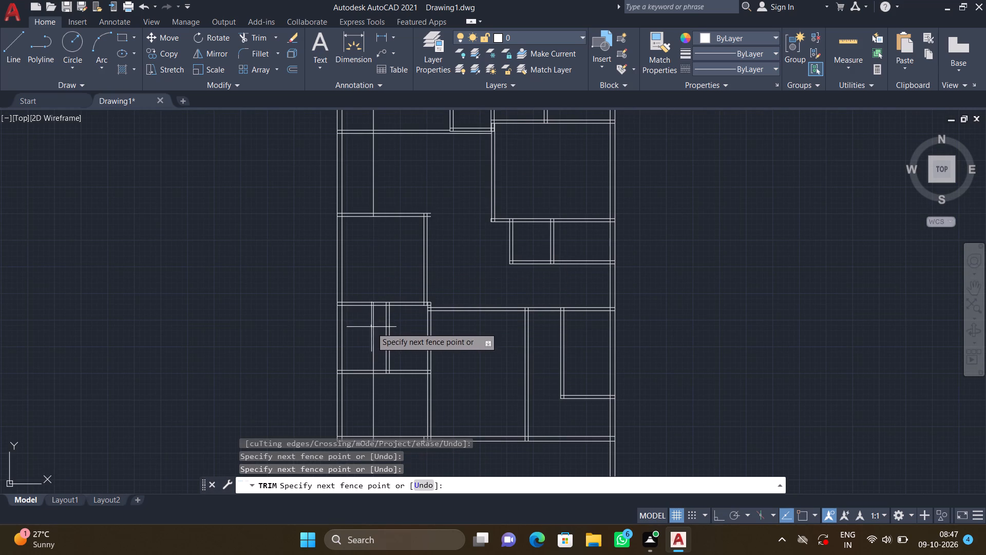
{"action": "left_click", "coordinate": [375, 332]}
{"action": "scroll", "coordinate": [368, 304], "scroll_direction": "up", "scroll_amount": 3}
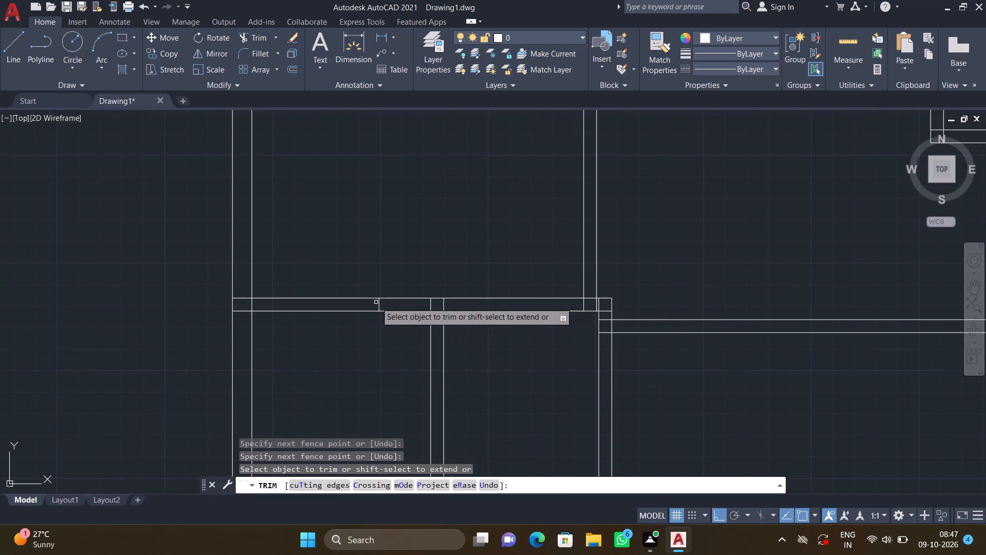
{"action": "left_click", "coordinate": [379, 304]}
Trim the 4'11" offset line out of the southwest corner room, including the pieces inside its bottom outer wall and its upper wall.
{"action": "scroll", "coordinate": [381, 340], "scroll_direction": "down", "scroll_amount": 4}
{"action": "middle_click_drag", "start_coordinate": [358, 323], "coordinate": [380, 251]}
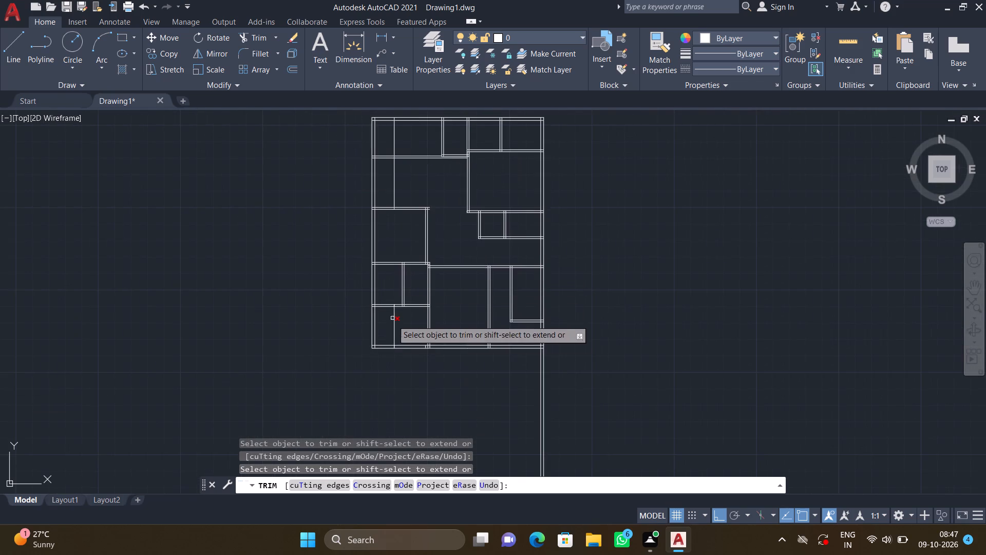
{"action": "scroll", "coordinate": [393, 331], "scroll_direction": "up", "scroll_amount": 2}
{"action": "left_click", "coordinate": [392, 322]}
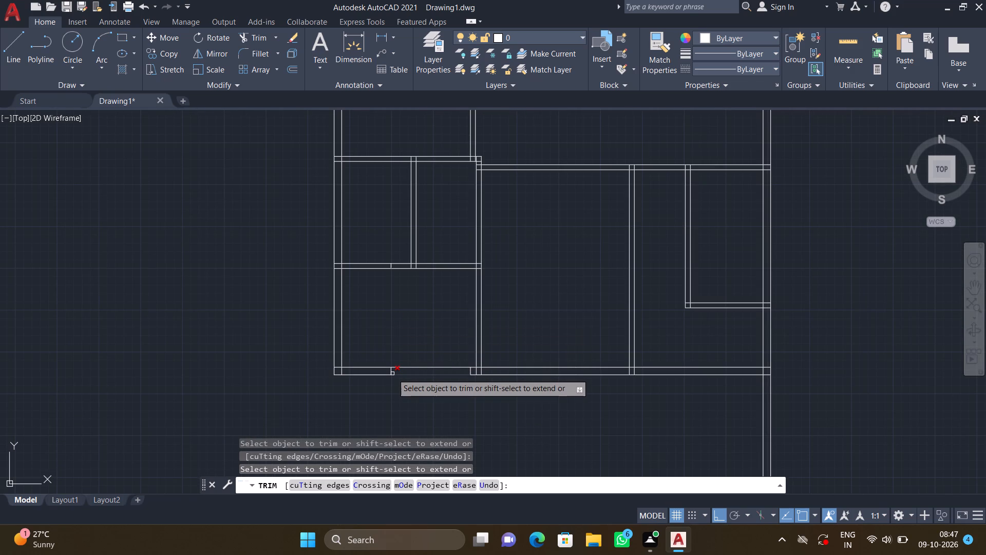
{"action": "double_click", "coordinate": [391, 371]}
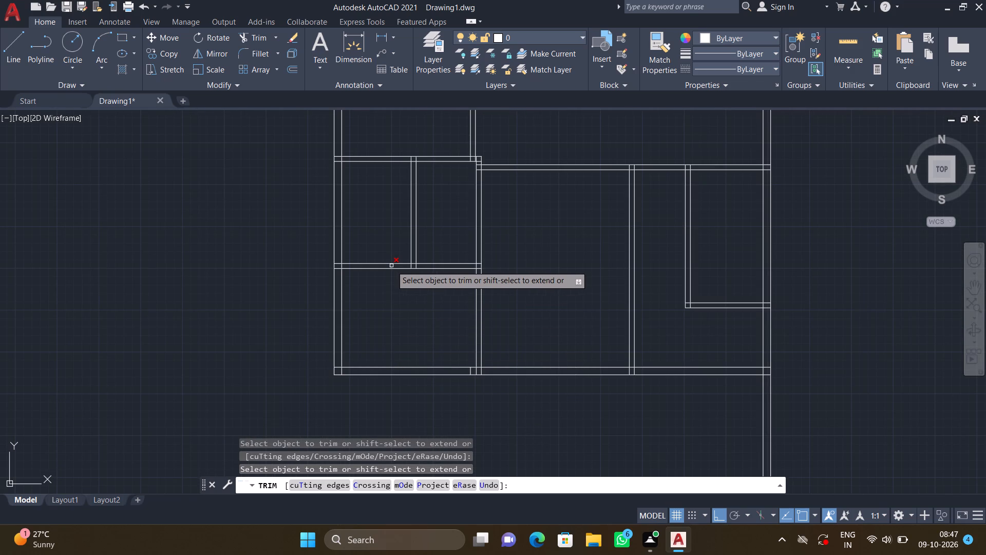
{"action": "left_click", "coordinate": [391, 266]}
{"action": "key", "text": "Return"}
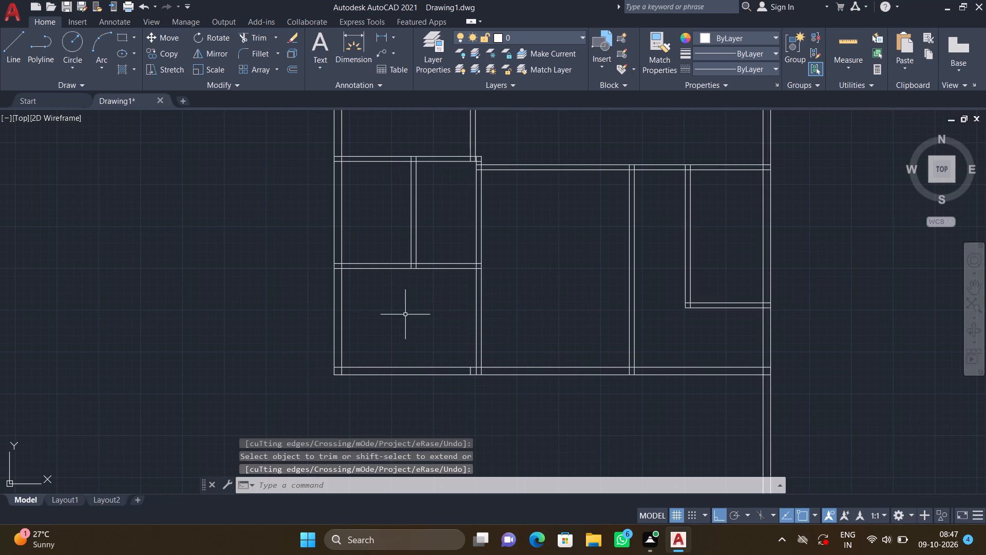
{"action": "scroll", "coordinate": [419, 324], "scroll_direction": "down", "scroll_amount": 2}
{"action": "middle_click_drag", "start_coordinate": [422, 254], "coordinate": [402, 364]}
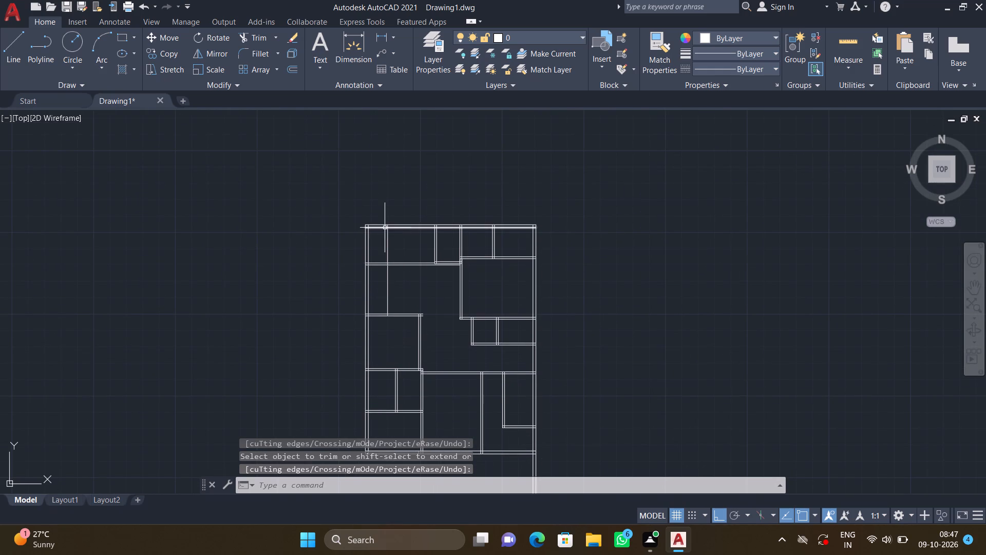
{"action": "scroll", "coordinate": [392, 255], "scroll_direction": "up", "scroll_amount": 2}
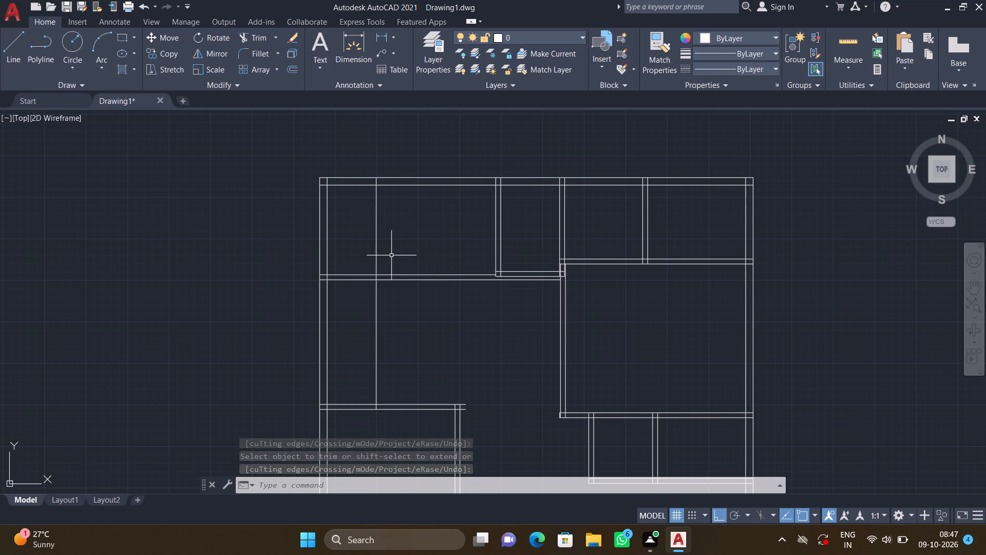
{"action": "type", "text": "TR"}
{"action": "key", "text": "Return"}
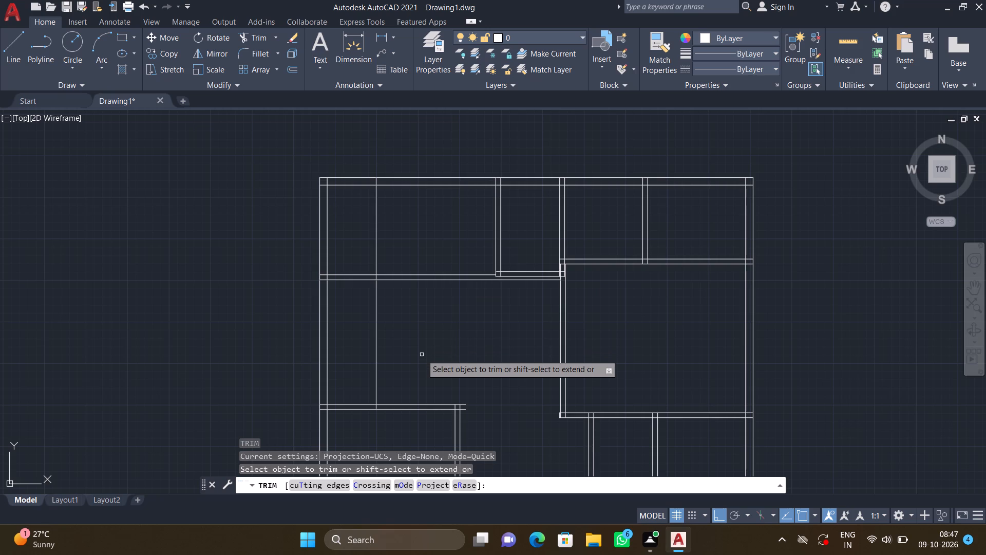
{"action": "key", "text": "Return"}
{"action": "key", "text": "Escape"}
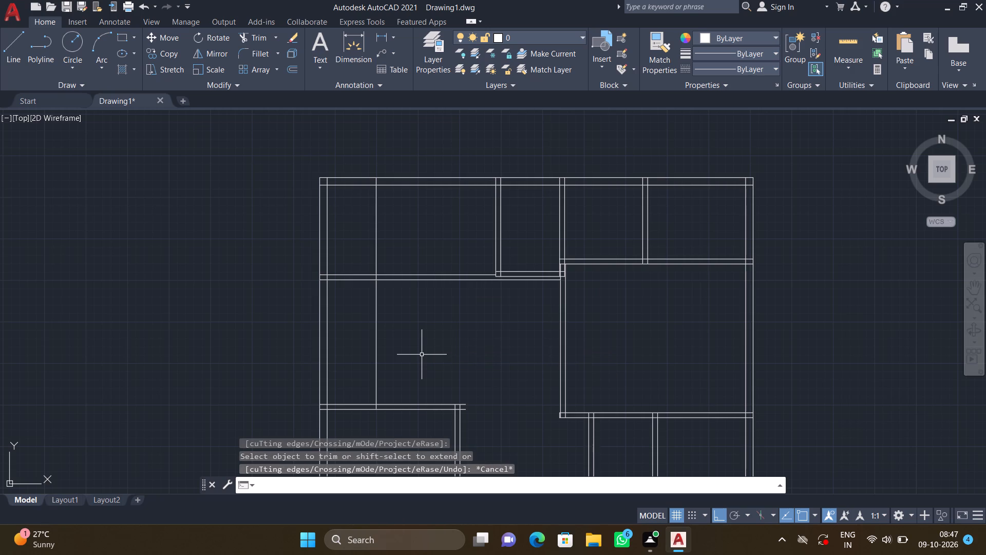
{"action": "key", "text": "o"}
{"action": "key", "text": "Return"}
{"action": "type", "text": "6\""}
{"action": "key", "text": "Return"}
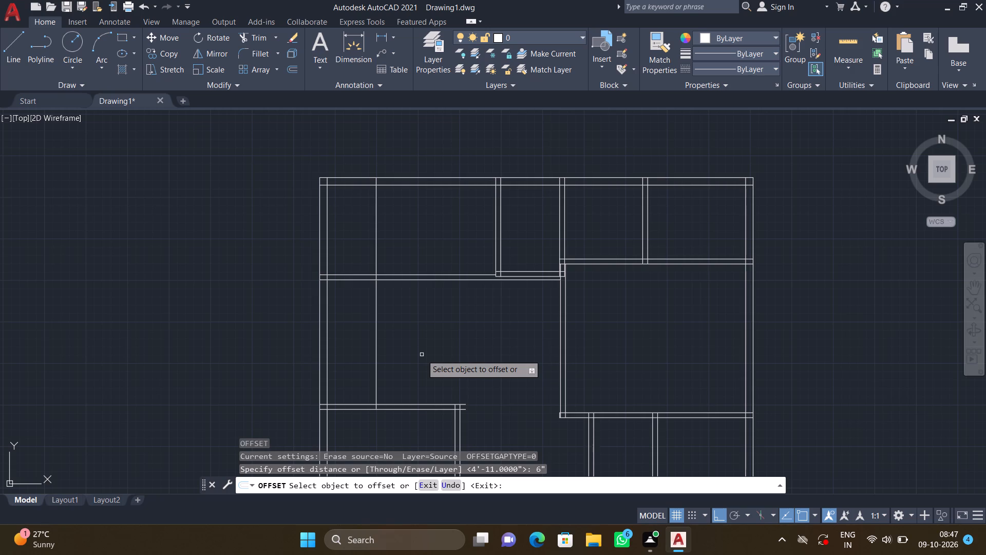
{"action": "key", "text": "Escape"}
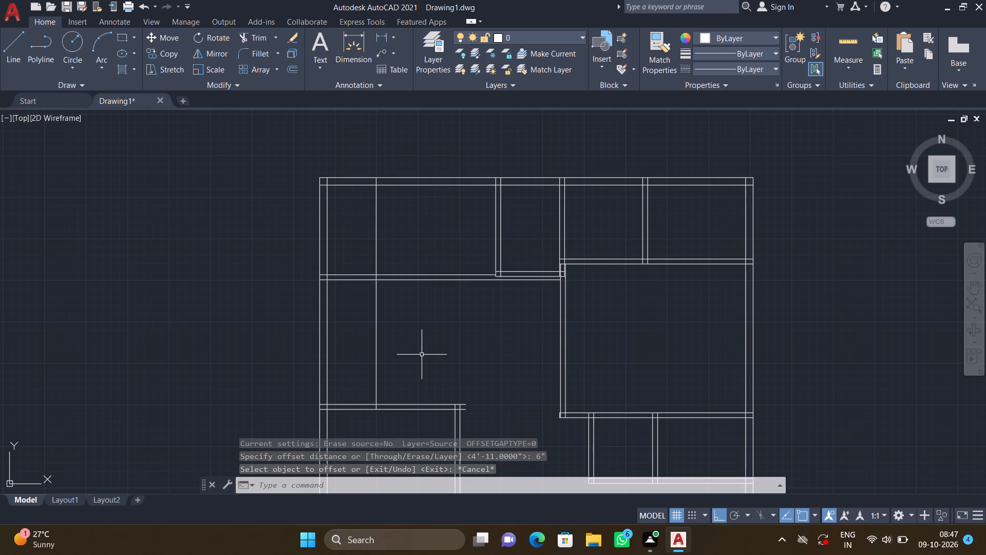
Offset the remaining 4'11" vertical line by 9" towards positive X to form a wall.
{"action": "key", "text": "o"}
{"action": "key", "text": "Return"}
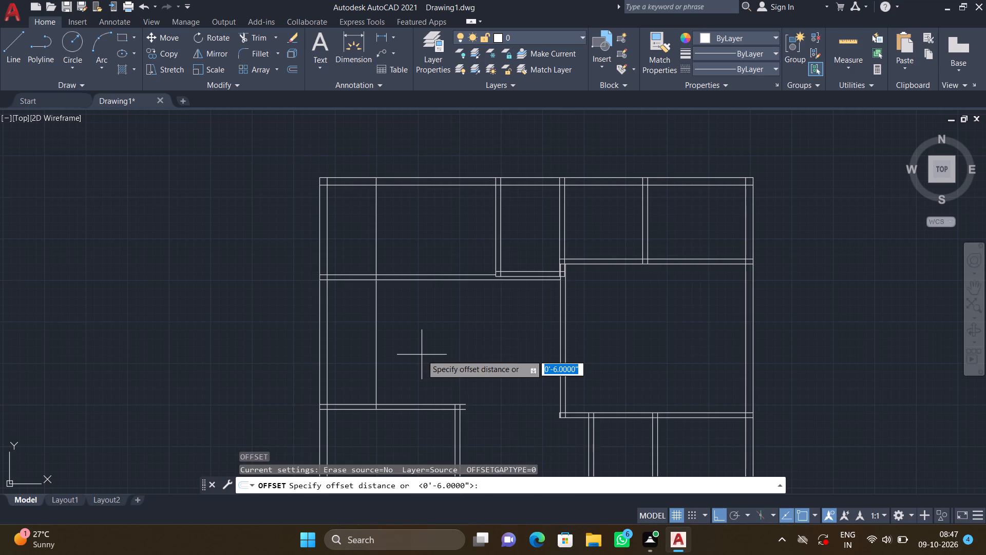
{"action": "type", "text": "9\""}
{"action": "key", "text": "Return"}
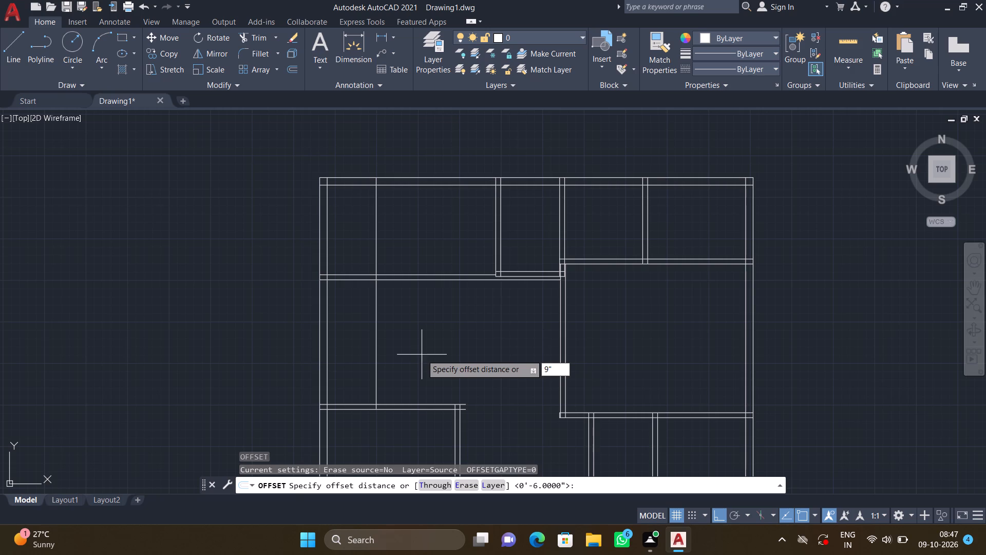
{"action": "left_click", "coordinate": [376, 342]}
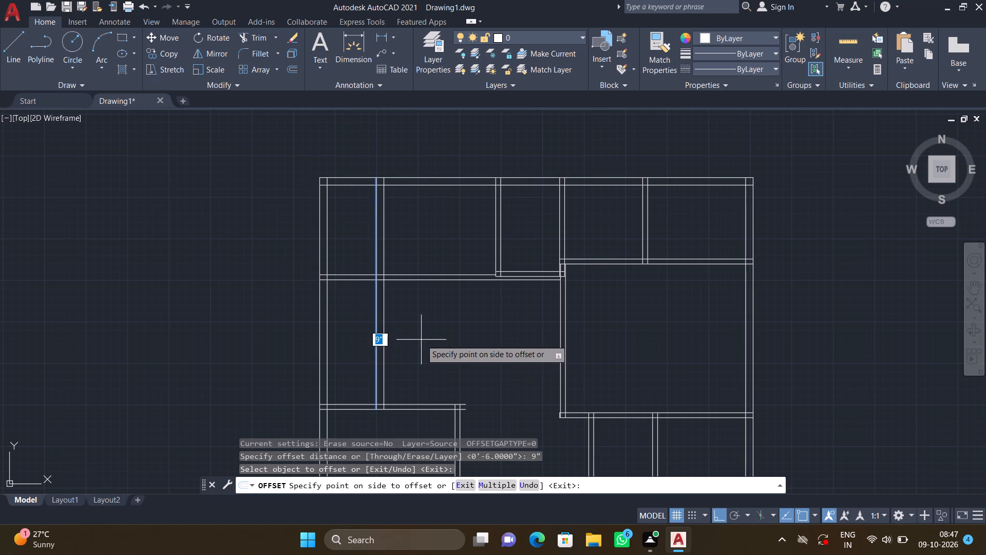
{"action": "left_click", "coordinate": [421, 339]}
{"action": "key", "text": "Return"}
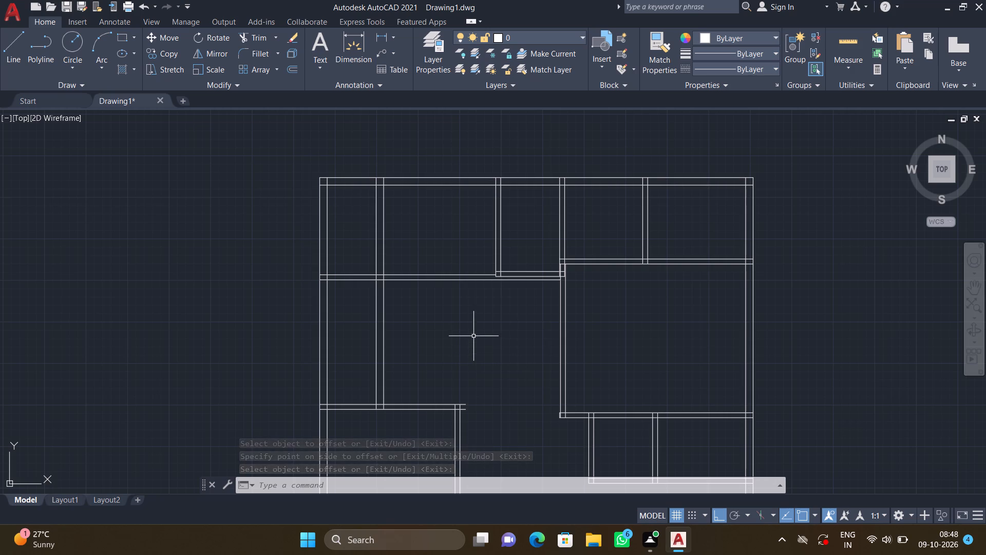
Extend both vertical lines of the partition east of the northwest rooms down to the lower line of the horizontal wall below.
{"action": "middle_click_drag", "start_coordinate": [450, 340], "coordinate": [478, 320]}
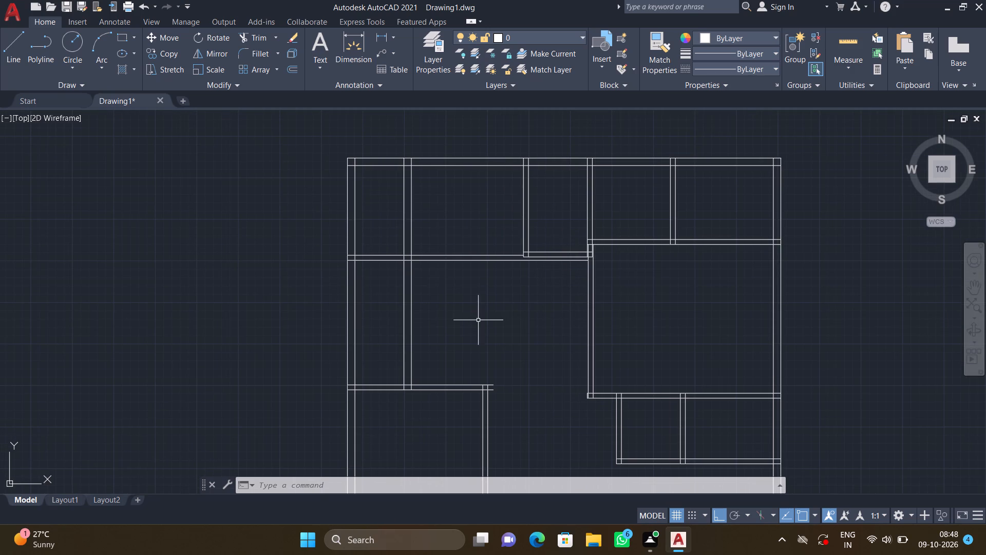
{"action": "scroll", "coordinate": [538, 262], "scroll_direction": "up", "scroll_amount": 3}
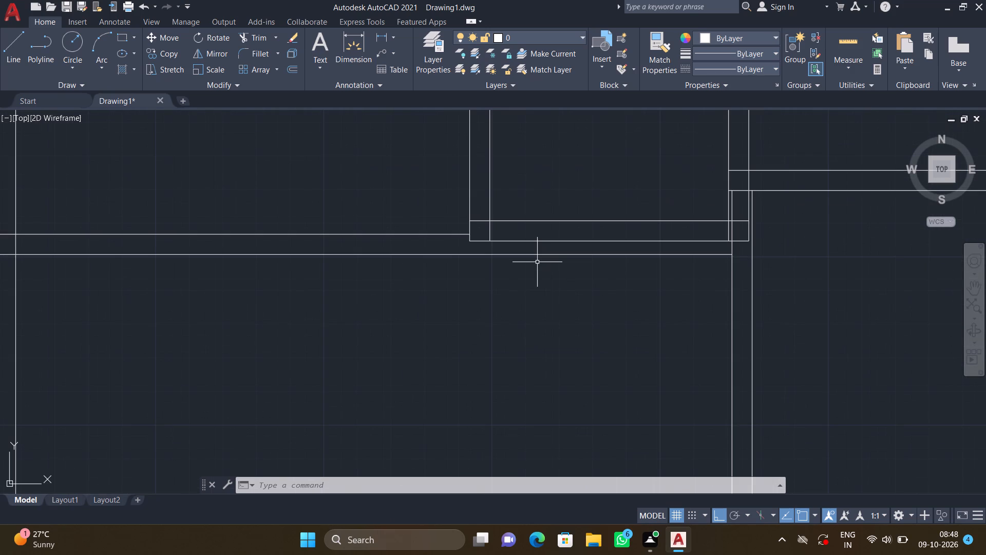
{"action": "type", "text": "EX"}
{"action": "key", "text": "Return"}
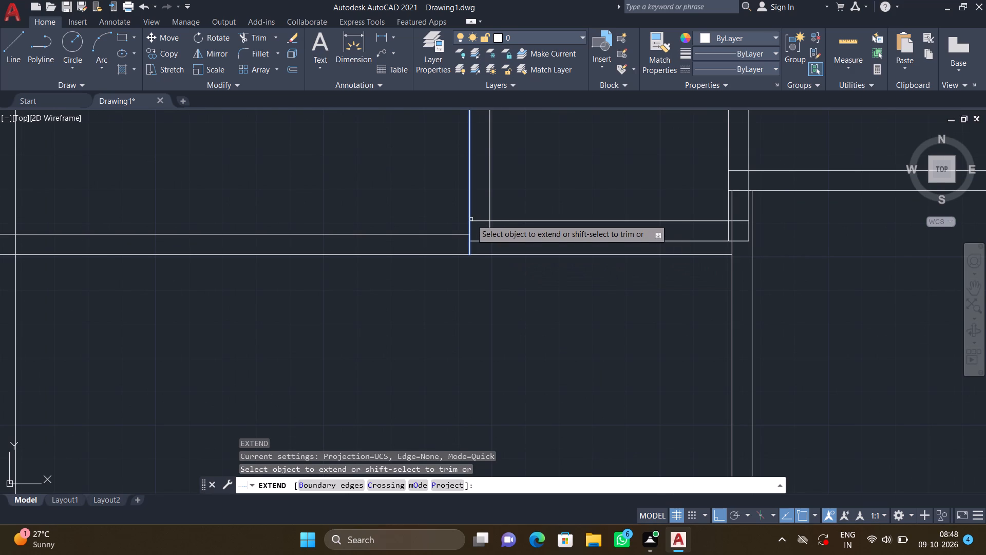
{"action": "left_click", "coordinate": [471, 219]}
{"action": "left_click", "coordinate": [490, 231]}
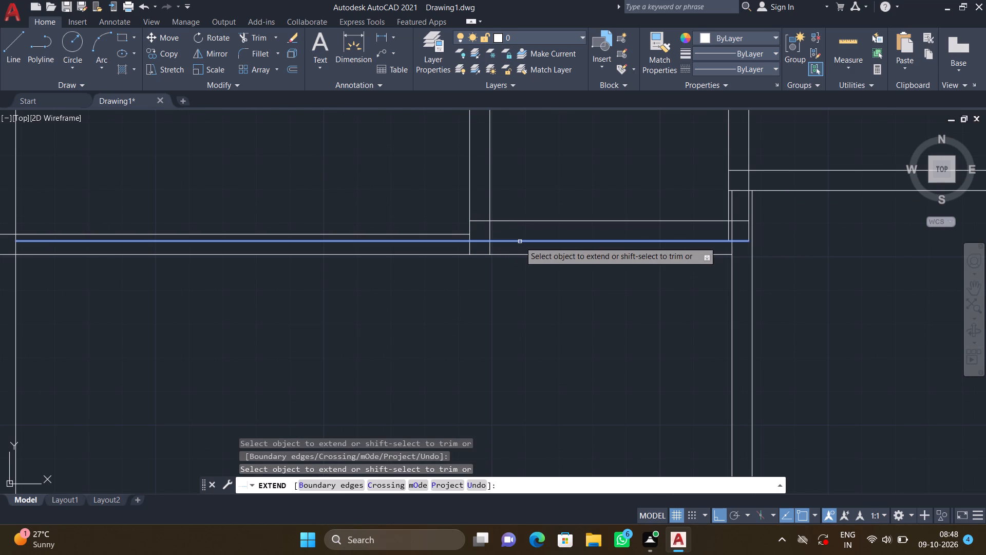
{"action": "key", "text": "Return"}
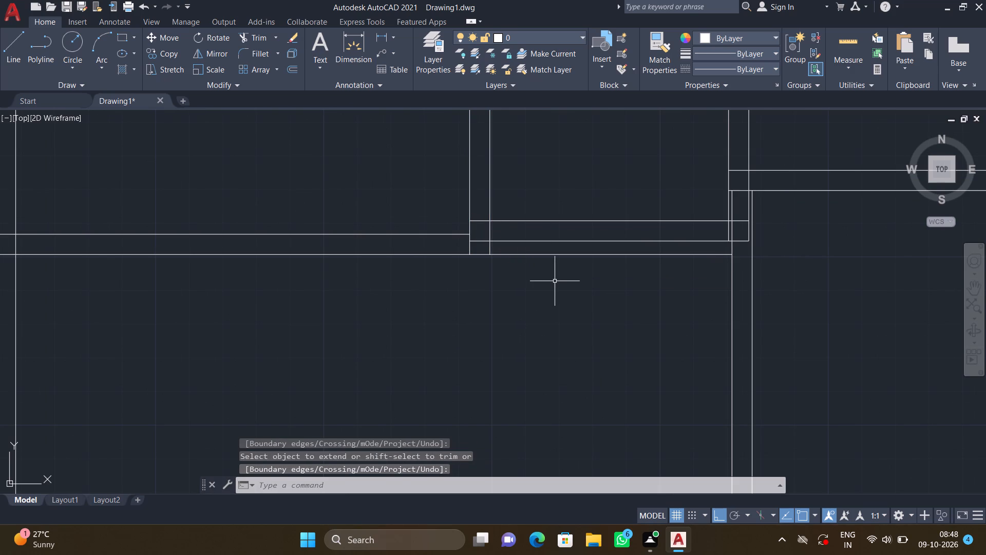
Trim the lower line of that horizontal wall east of the extended partition, below the small top room.
{"action": "type", "text": "TR"}
{"action": "key", "text": "Return"}
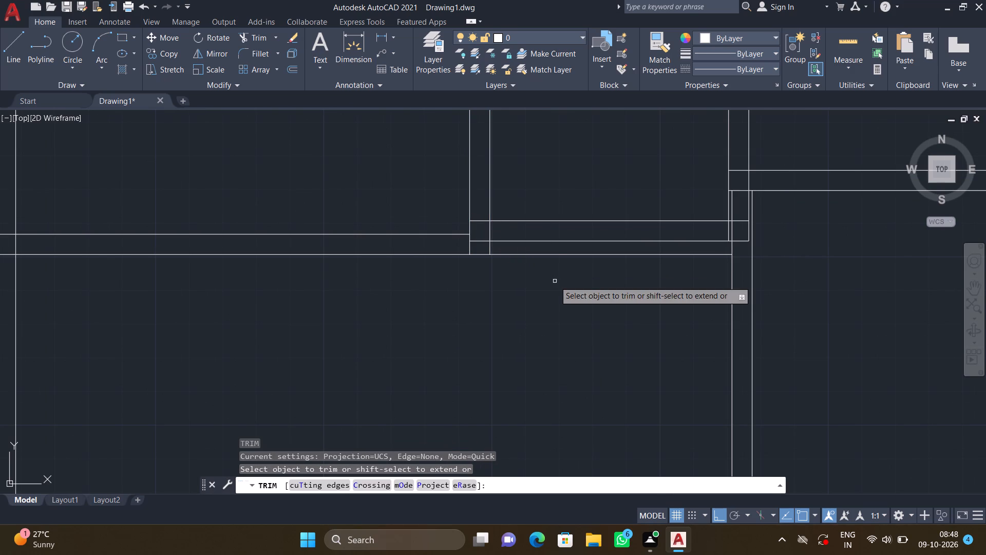
{"action": "left_click", "coordinate": [562, 253]}
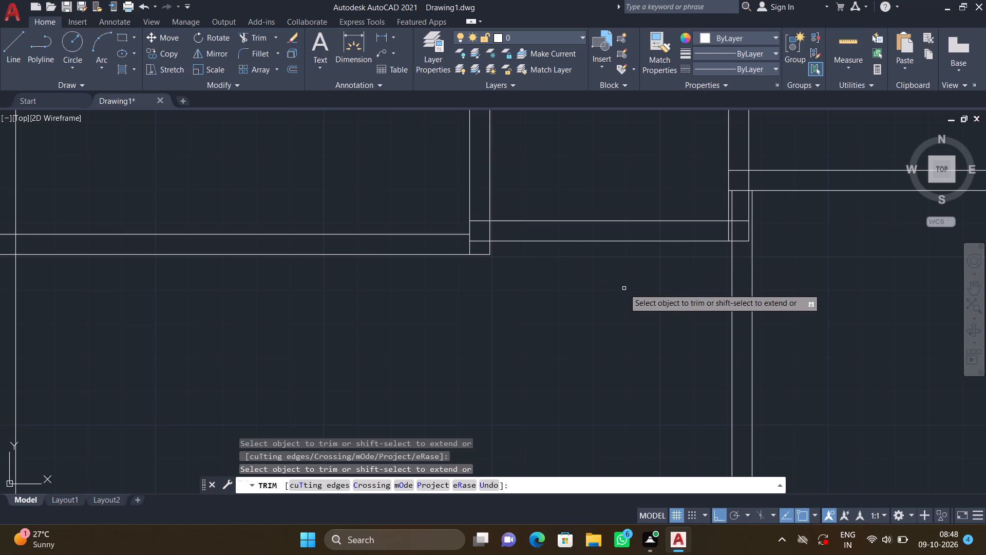
{"action": "key", "text": "Return"}
Trim the two wall line ends overhanging the northeast corner of the middle west room.
{"action": "scroll", "coordinate": [624, 288], "scroll_direction": "down", "scroll_amount": 3}
{"action": "middle_click_drag", "start_coordinate": [566, 302], "coordinate": [541, 260]}
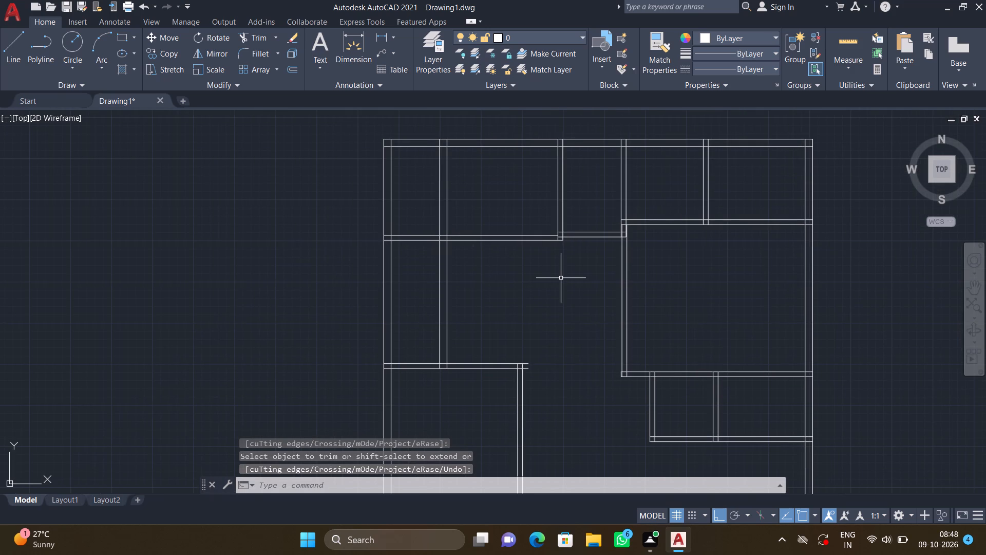
{"action": "scroll", "coordinate": [543, 384], "scroll_direction": "up", "scroll_amount": 2}
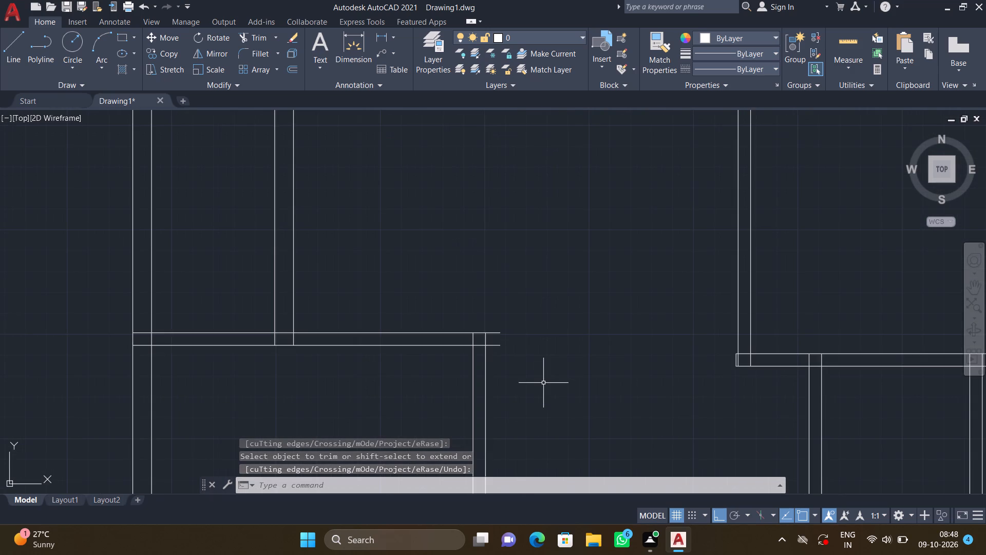
{"action": "type", "text": "TR"}
{"action": "key", "text": "Return"}
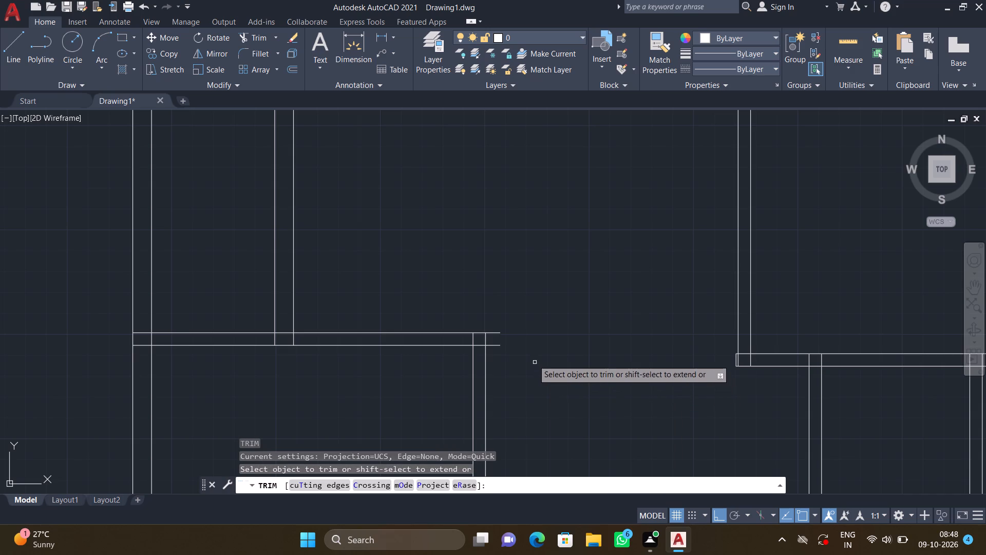
{"action": "scroll", "coordinate": [504, 335], "scroll_direction": "up", "scroll_amount": 1}
{"action": "left_click_drag", "start_coordinate": [476, 312], "coordinate": [486, 381]}
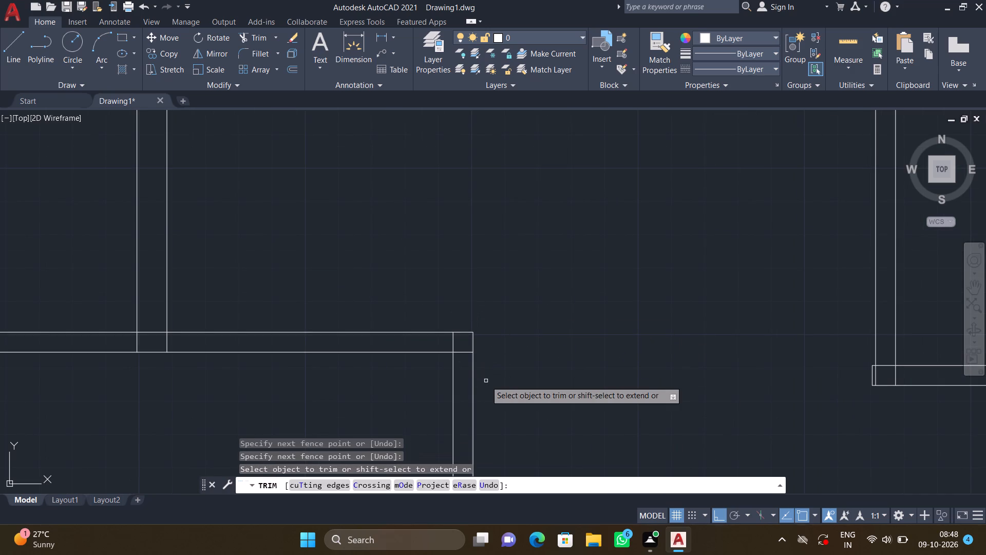
{"action": "key", "text": "Return"}
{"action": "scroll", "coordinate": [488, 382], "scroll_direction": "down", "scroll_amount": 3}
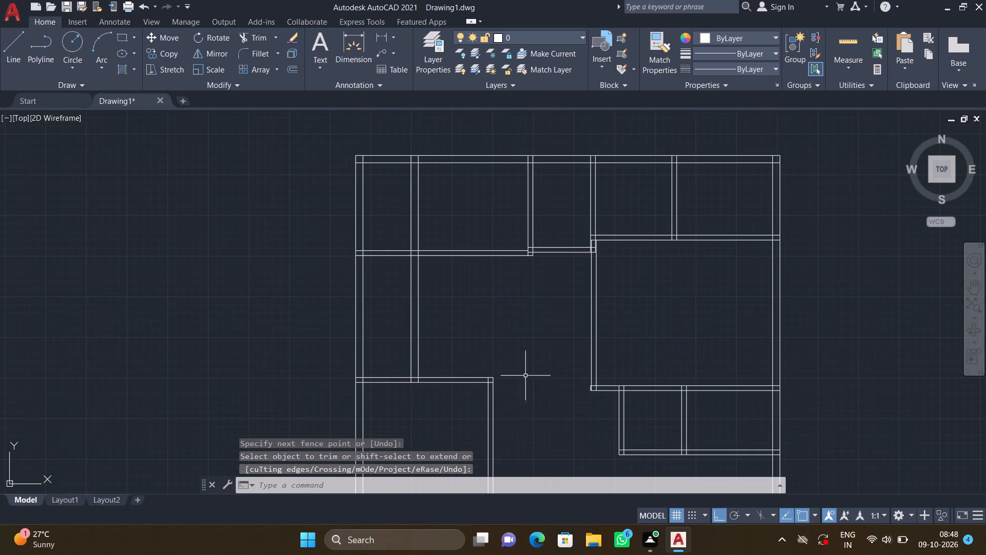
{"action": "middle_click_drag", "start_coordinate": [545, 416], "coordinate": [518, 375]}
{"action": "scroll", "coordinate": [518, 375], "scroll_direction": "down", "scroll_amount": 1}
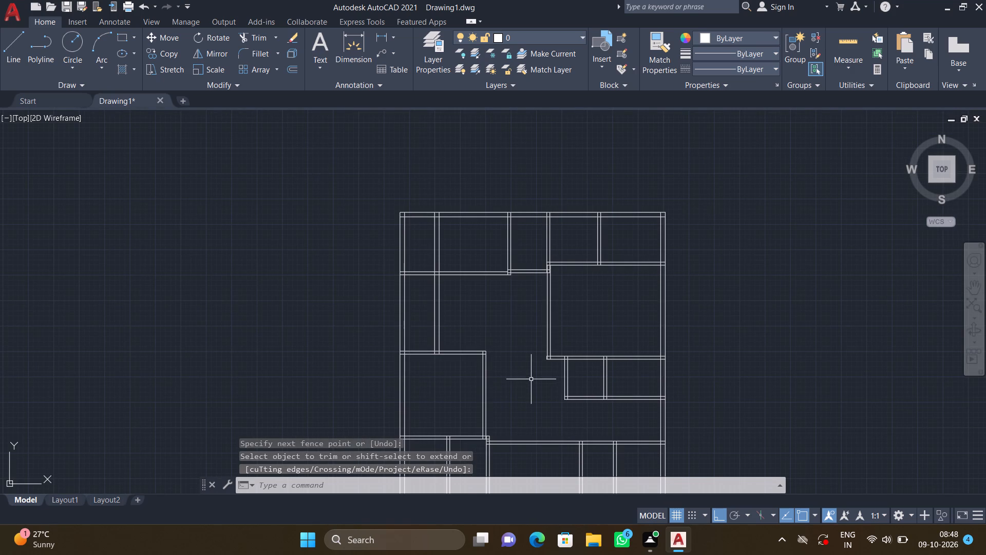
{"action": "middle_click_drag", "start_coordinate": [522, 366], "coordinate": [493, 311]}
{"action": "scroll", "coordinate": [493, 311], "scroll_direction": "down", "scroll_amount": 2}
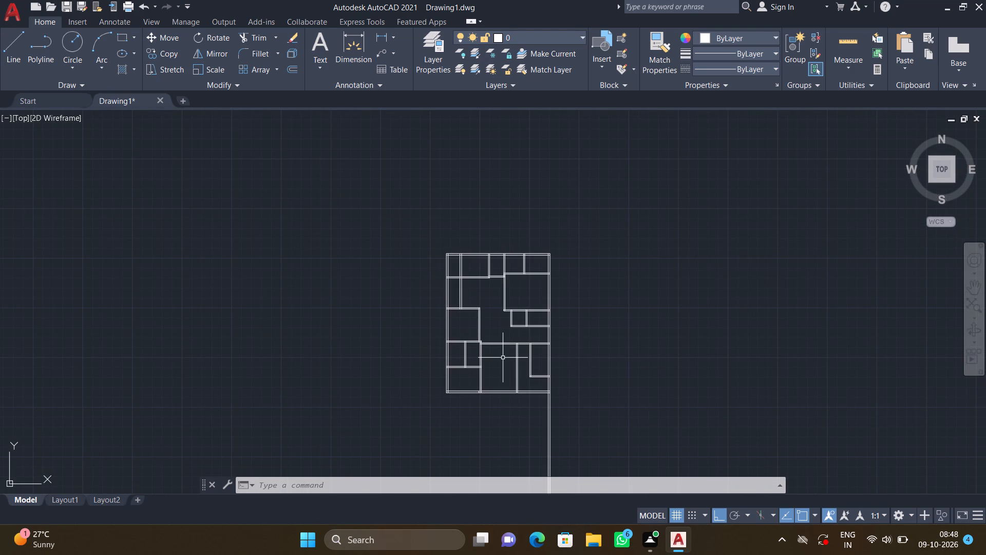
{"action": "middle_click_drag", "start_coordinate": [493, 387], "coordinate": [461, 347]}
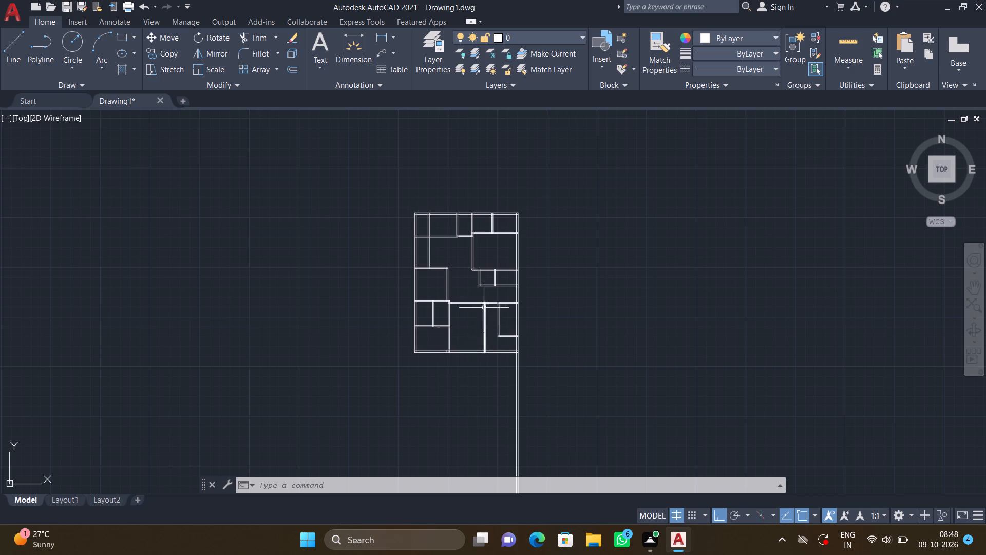
Draw a three-sided line outline about 8.4" wide projecting outside the east wall, starting at the upper line of the wall below the northeast rooms.
{"action": "middle_click_drag", "start_coordinate": [483, 317], "coordinate": [484, 356]}
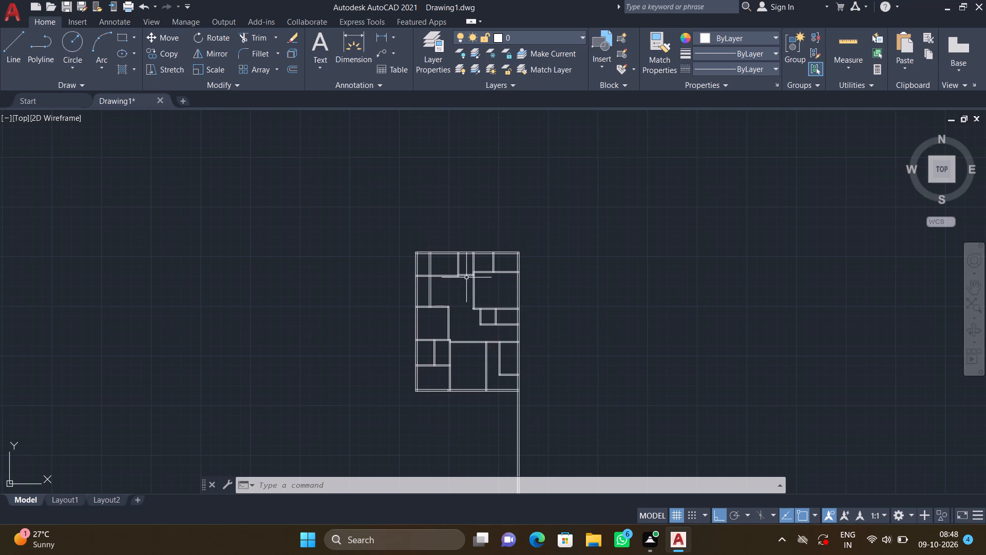
{"action": "middle_click_drag", "start_coordinate": [473, 261], "coordinate": [412, 272]}
{"action": "scroll", "coordinate": [471, 286], "scroll_direction": "up", "scroll_amount": 3}
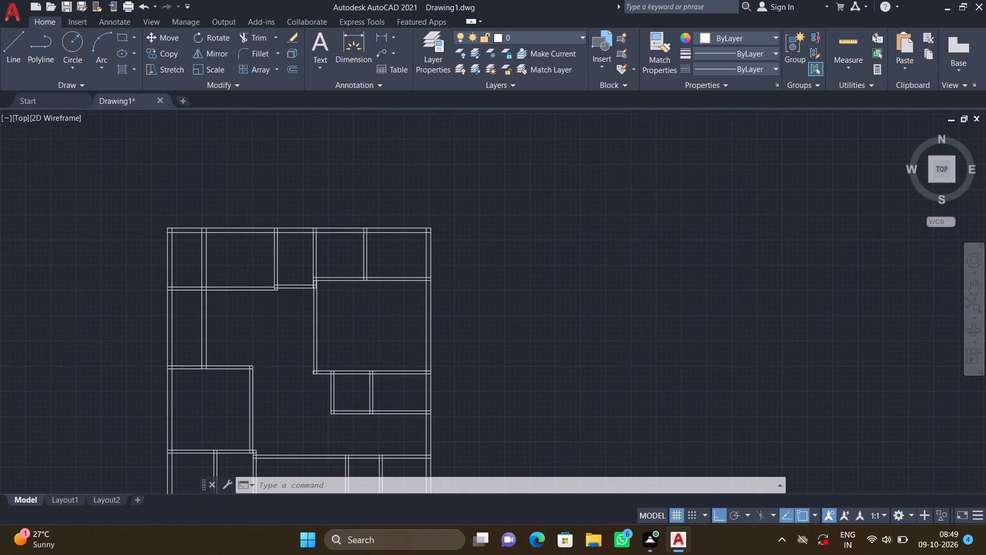
{"action": "key", "text": "l"}
{"action": "key", "text": "Return"}
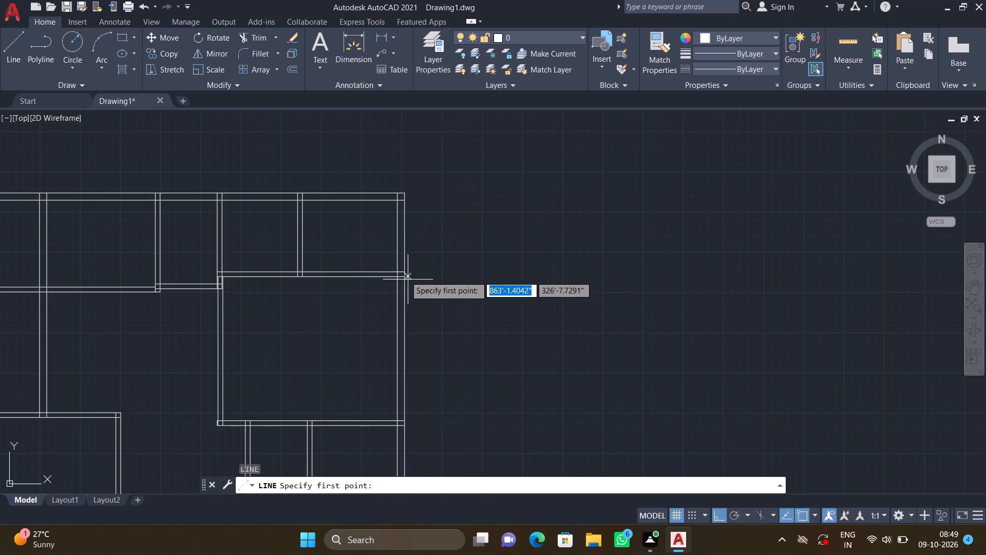
{"action": "scroll", "coordinate": [402, 275], "scroll_direction": "up", "scroll_amount": 2}
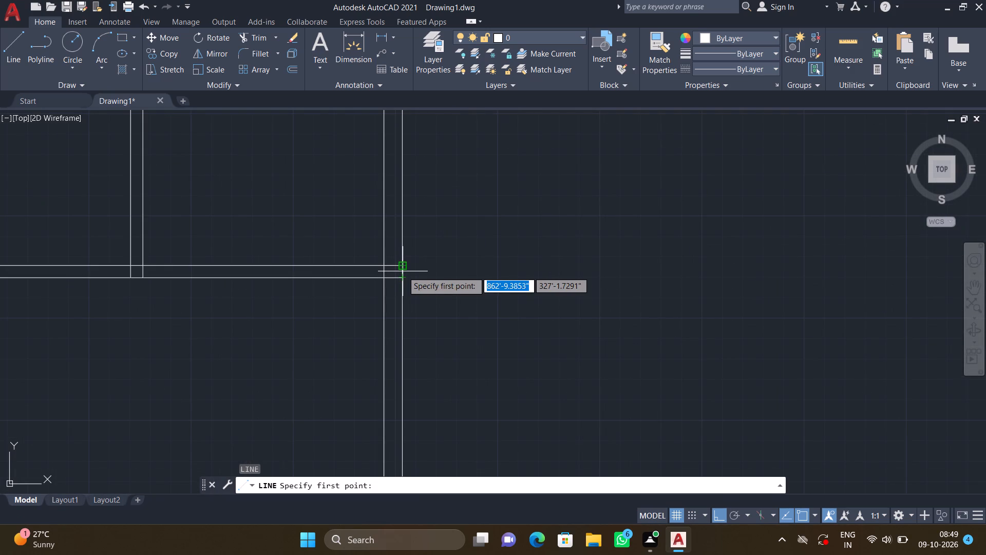
{"action": "scroll", "coordinate": [403, 270], "scroll_direction": "up", "scroll_amount": 3}
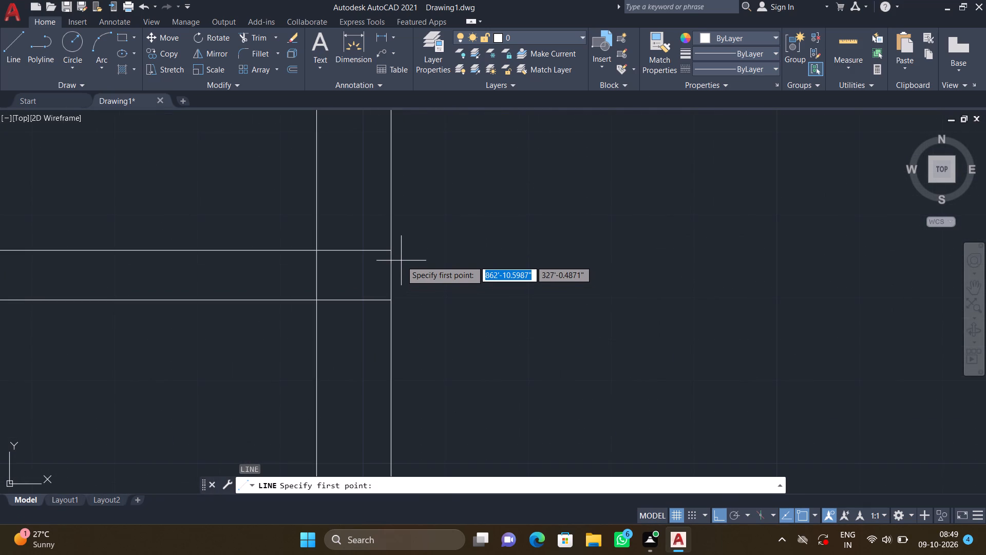
{"action": "left_click", "coordinate": [392, 246]}
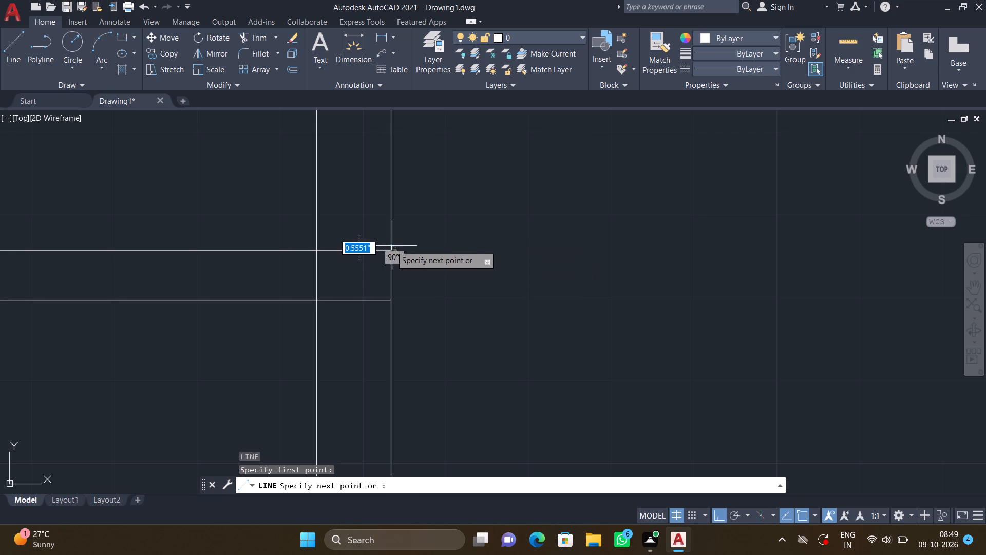
{"action": "scroll", "coordinate": [461, 253], "scroll_direction": "up", "scroll_amount": 1}
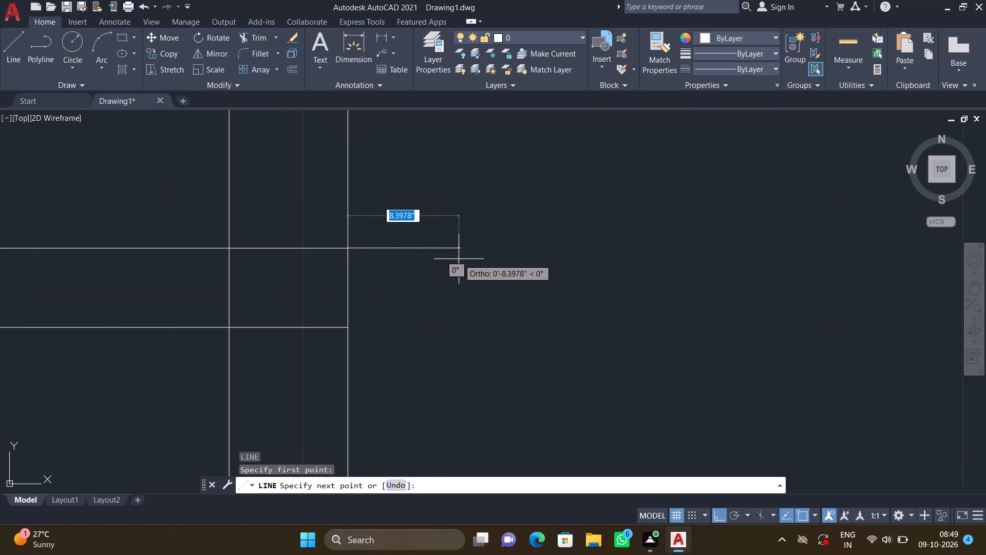
{"action": "scroll", "coordinate": [458, 260], "scroll_direction": "up", "scroll_amount": 2}
{"action": "left_click", "coordinate": [456, 235]}
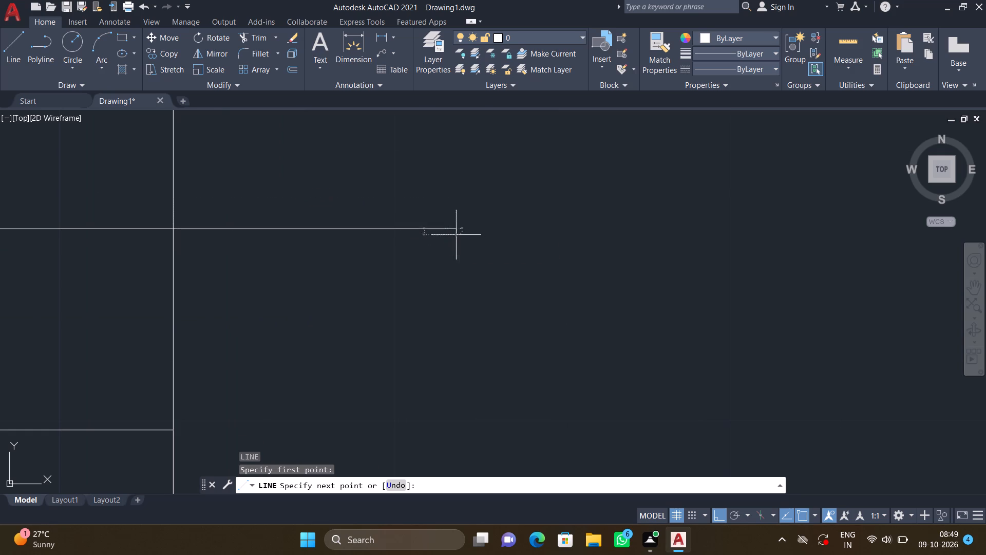
{"action": "left_click", "coordinate": [462, 323]}
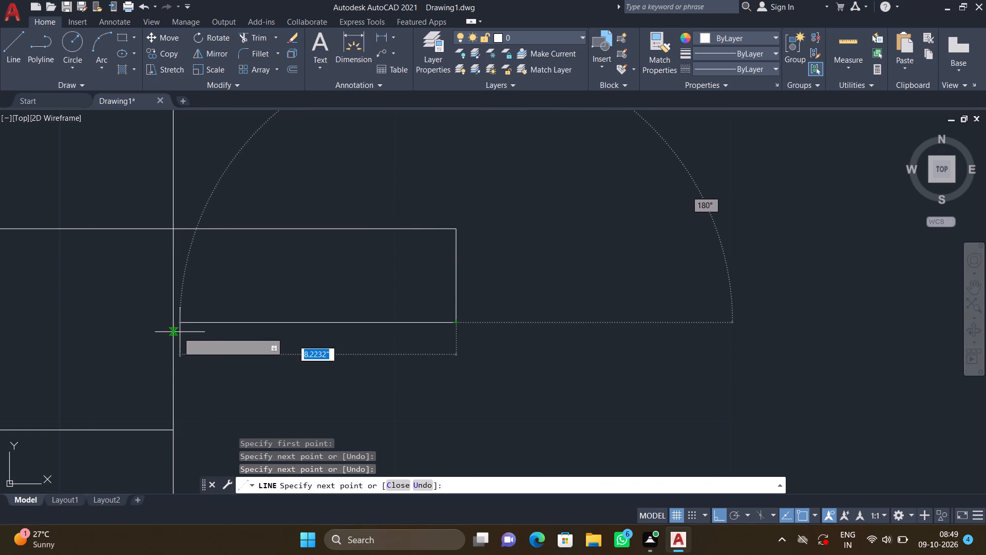
{"action": "double_click", "coordinate": [176, 323]}
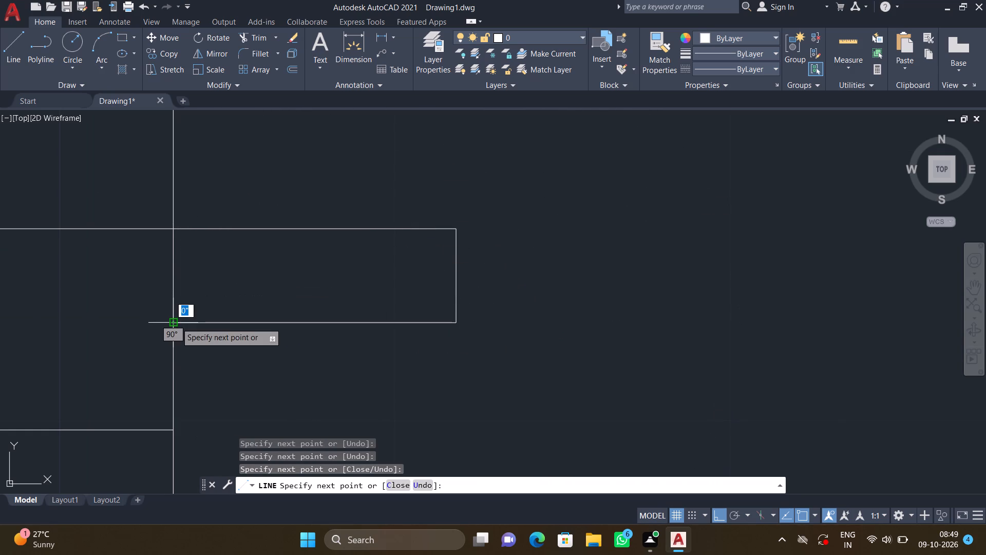
{"action": "key", "text": "Return"}
Draw a second three-sided line outline below the first on the east wall's outer face, about 8.4" wide and 3.3" high.
{"action": "scroll", "coordinate": [184, 315], "scroll_direction": "down", "scroll_amount": 2}
{"action": "middle_click_drag", "start_coordinate": [239, 351], "coordinate": [413, 192]}
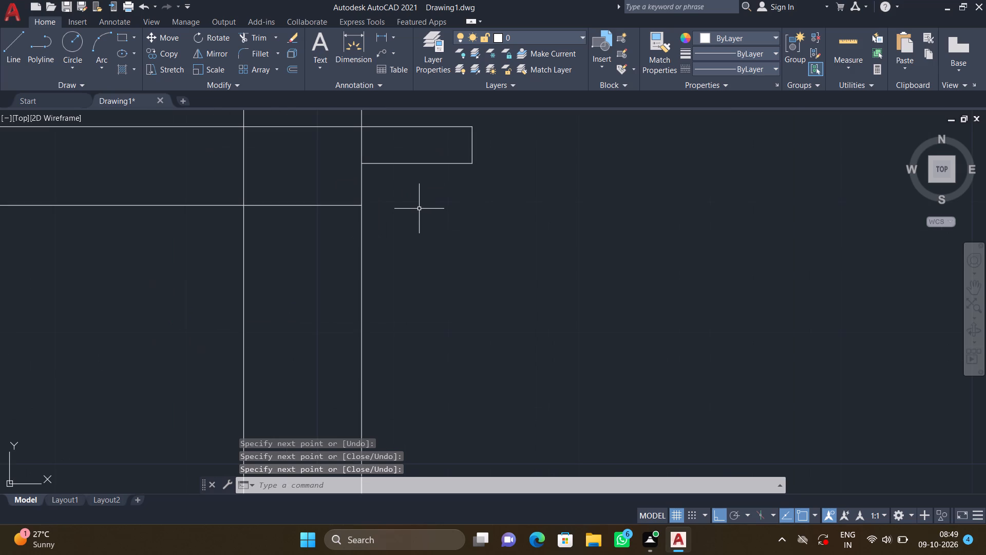
{"action": "key", "text": "l"}
{"action": "key", "text": "Return"}
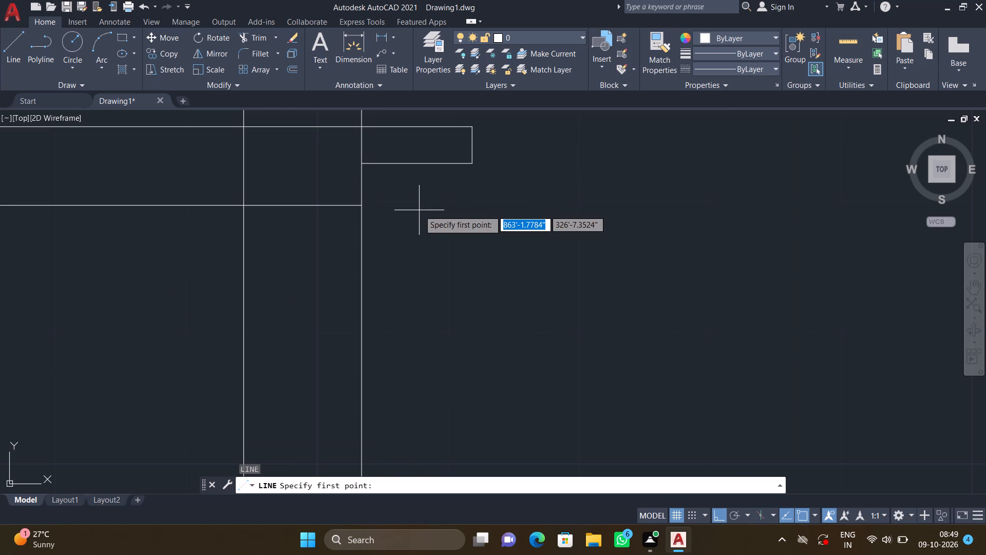
{"action": "left_click", "coordinate": [362, 254]}
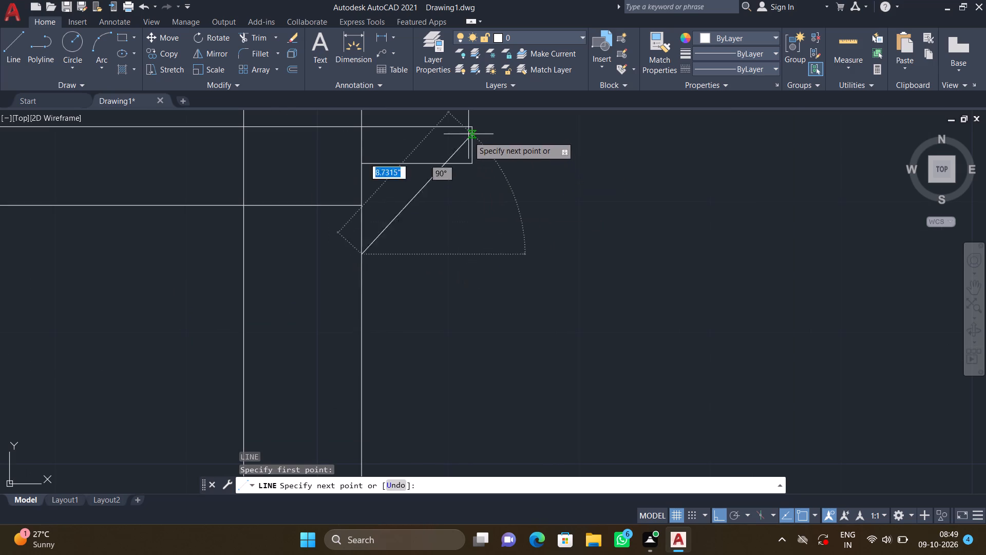
{"action": "left_click", "coordinate": [473, 254]}
{"action": "scroll", "coordinate": [478, 297], "scroll_direction": "up", "scroll_amount": 1}
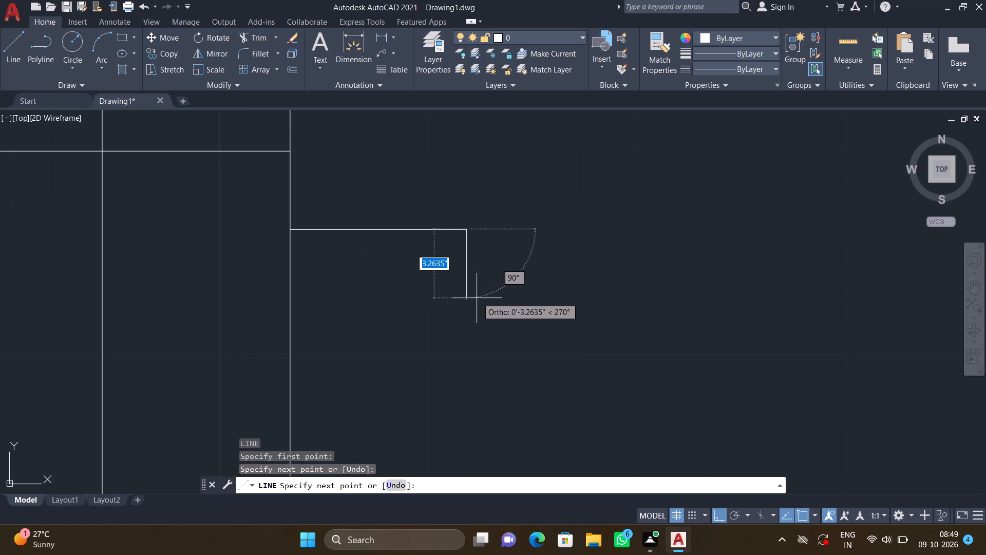
{"action": "left_click", "coordinate": [471, 298]}
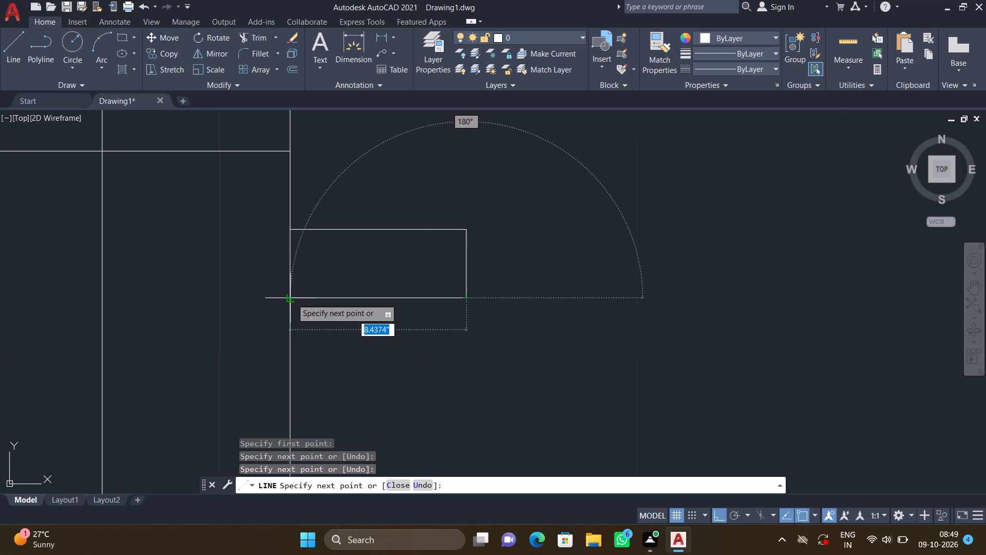
{"action": "left_click", "coordinate": [292, 299]}
{"action": "key", "text": "Return"}
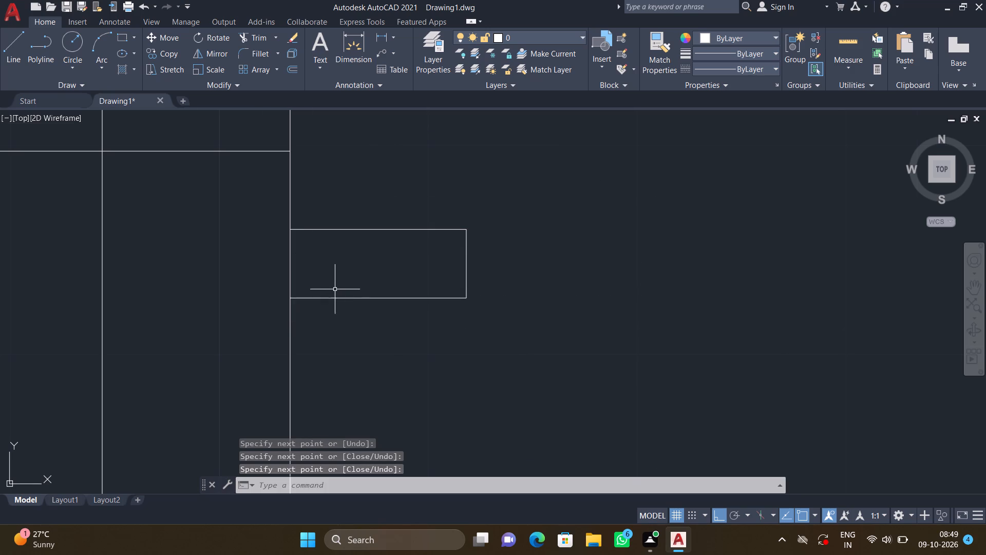
Draw a vertical line joining the outer ends of the two small projections on the east wall.
{"action": "scroll", "coordinate": [339, 286], "scroll_direction": "down", "scroll_amount": 2}
{"action": "middle_click_drag", "start_coordinate": [373, 276], "coordinate": [434, 292]}
{"action": "scroll", "coordinate": [446, 239], "scroll_direction": "up", "scroll_amount": 2}
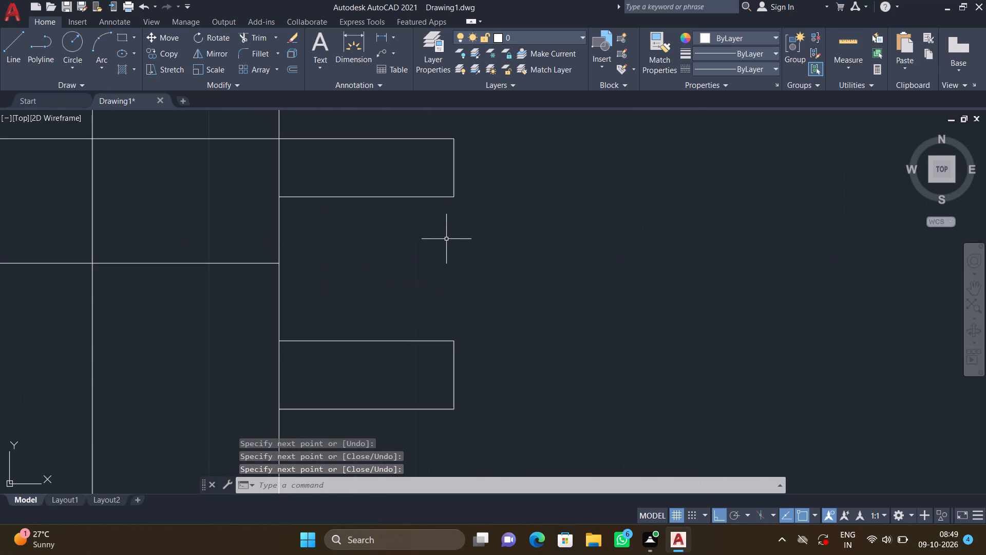
{"action": "key", "text": "l"}
{"action": "key", "text": "Return"}
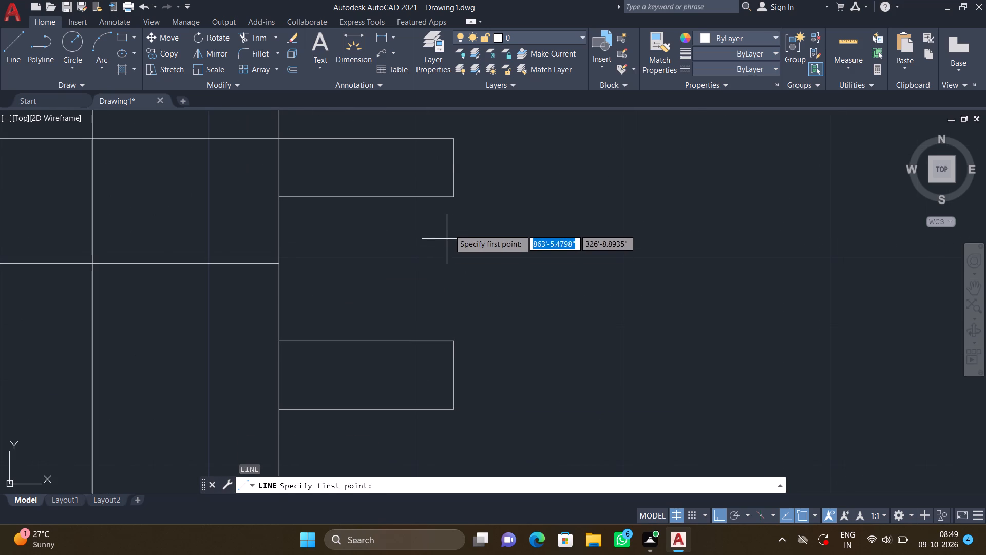
{"action": "left_click", "coordinate": [450, 197]}
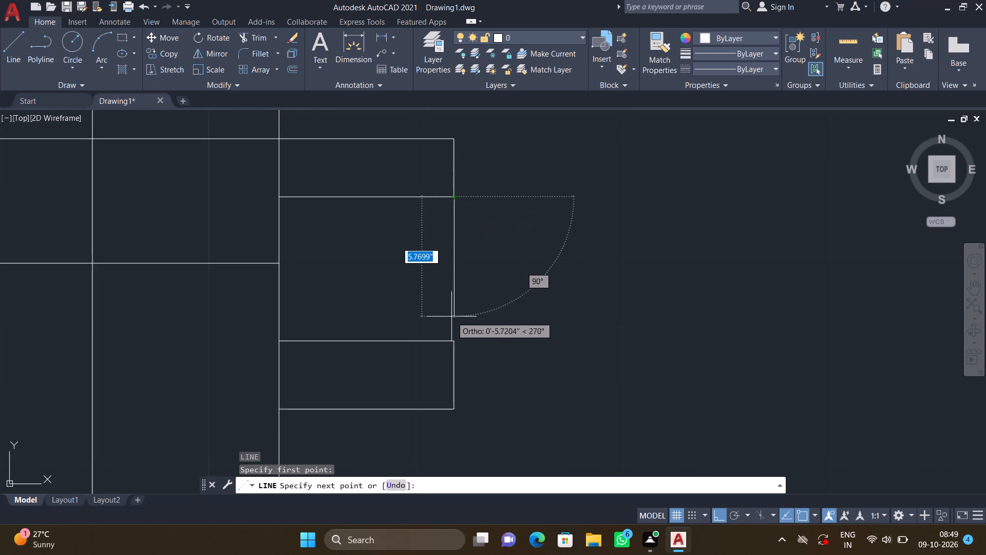
{"action": "left_click", "coordinate": [452, 341]}
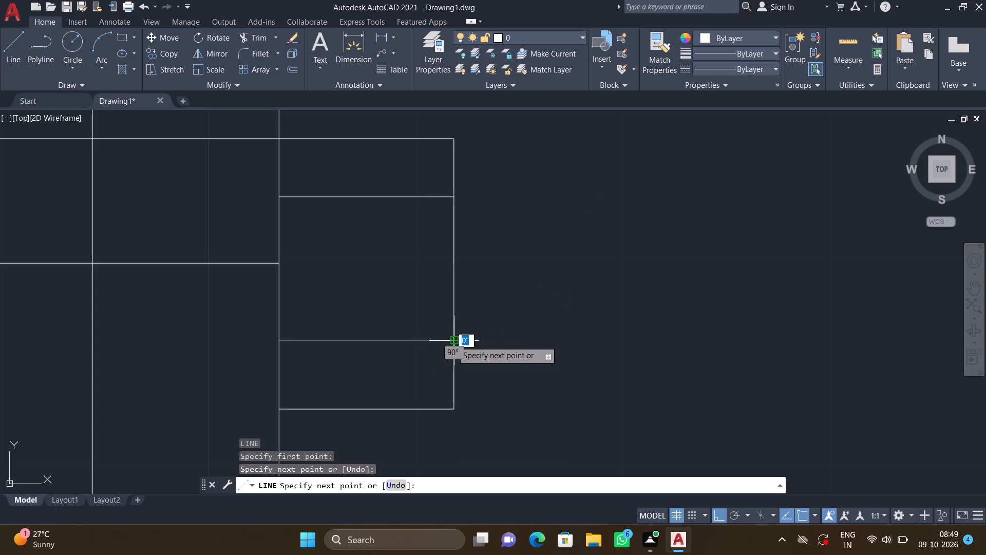
{"action": "key", "text": "Return"}
Draw a projection about 2' long and 6" thick outside the east wall, continuing the wall below the two small middle-east rooms.
{"action": "scroll", "coordinate": [454, 338], "scroll_direction": "down", "scroll_amount": 3}
{"action": "middle_click_drag", "start_coordinate": [458, 385], "coordinate": [497, 338]}
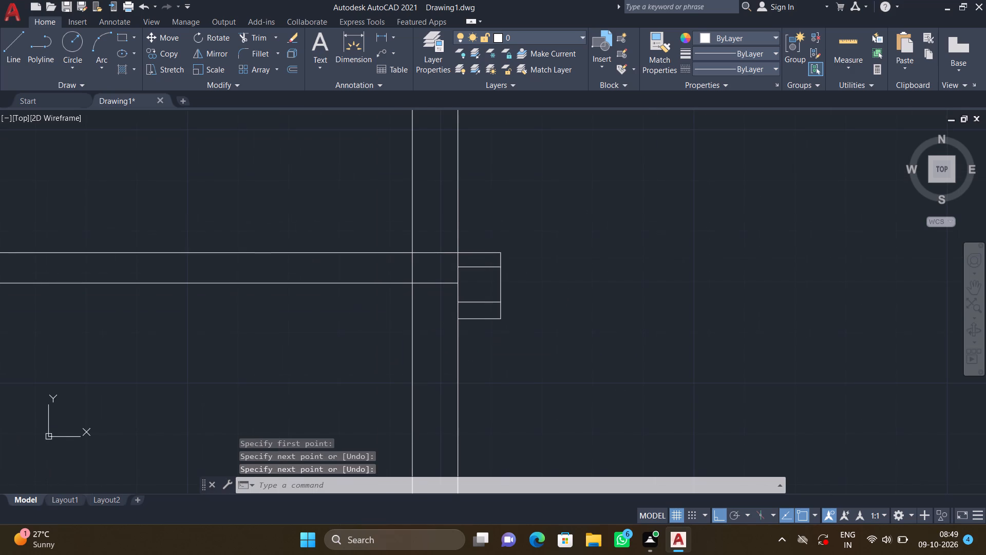
{"action": "middle_click_drag", "start_coordinate": [512, 373], "coordinate": [505, 288]}
{"action": "scroll", "coordinate": [505, 288], "scroll_direction": "down", "scroll_amount": 2}
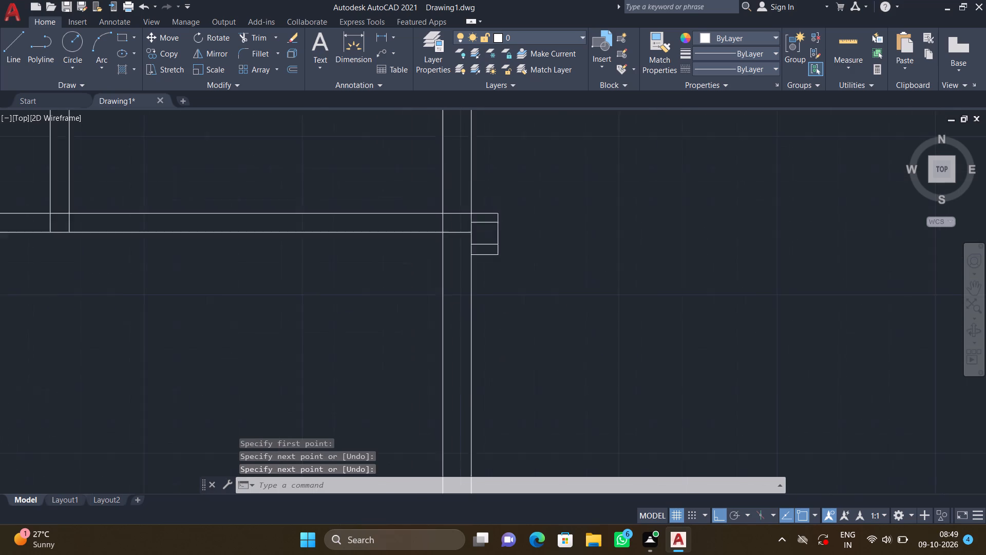
{"action": "middle_click_drag", "start_coordinate": [501, 360], "coordinate": [473, 272]}
{"action": "scroll", "coordinate": [478, 280], "scroll_direction": "down", "scroll_amount": 1}
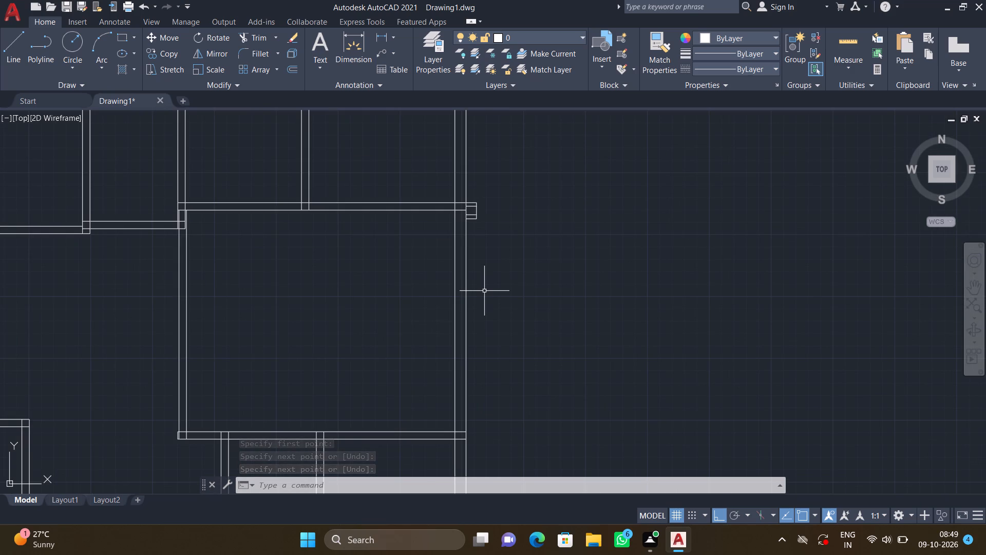
{"action": "middle_click_drag", "start_coordinate": [489, 320], "coordinate": [470, 293]}
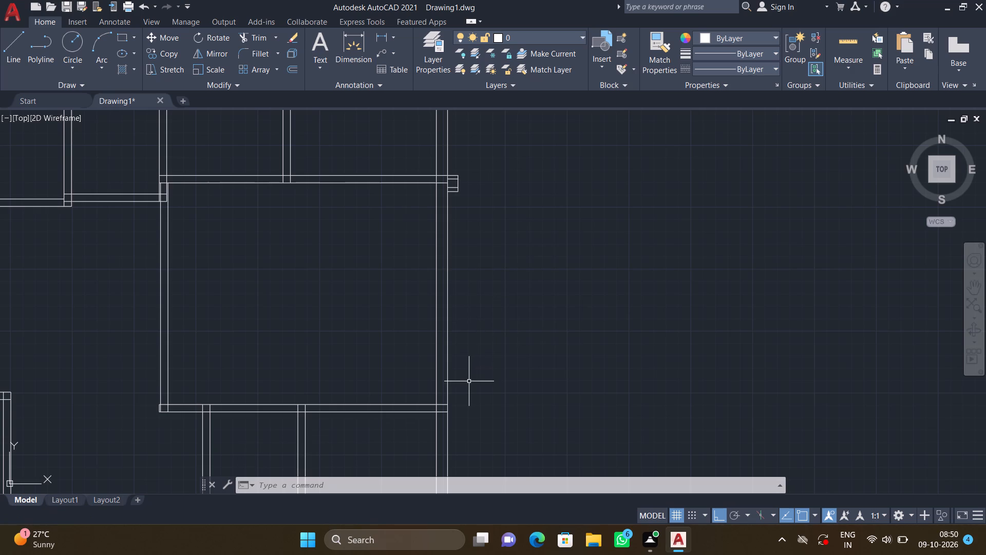
{"action": "middle_click_drag", "start_coordinate": [464, 392], "coordinate": [449, 338]}
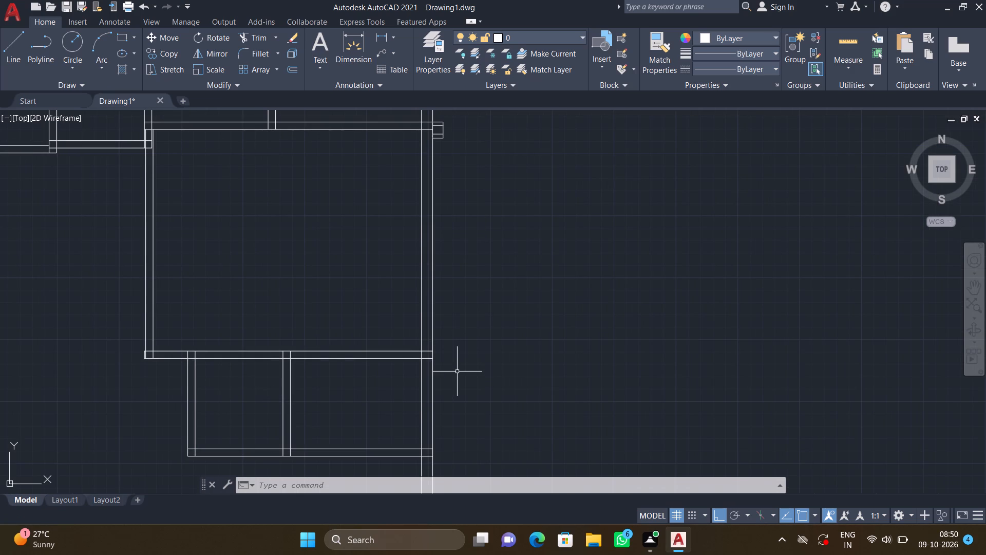
{"action": "middle_click_drag", "start_coordinate": [454, 365], "coordinate": [453, 315]}
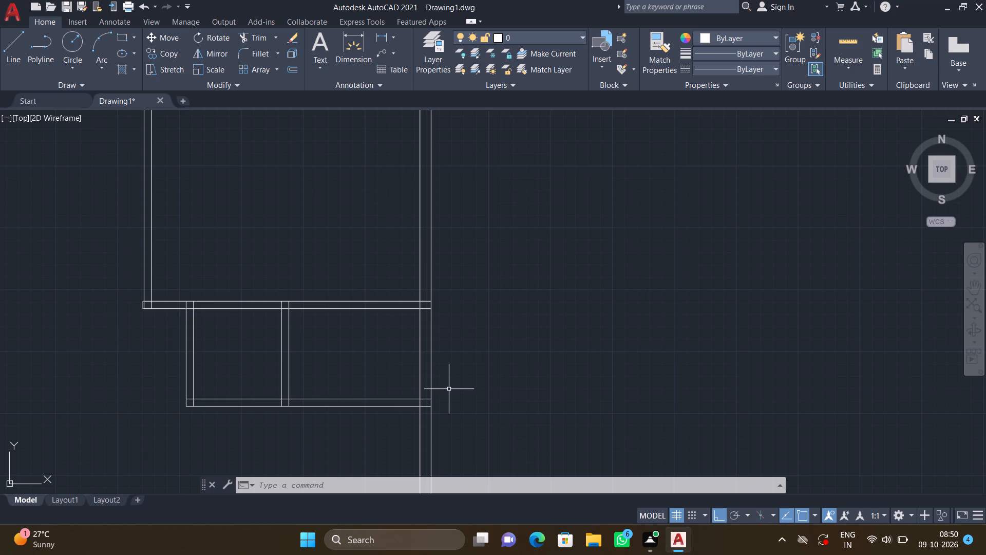
{"action": "middle_click_drag", "start_coordinate": [441, 379], "coordinate": [440, 334]}
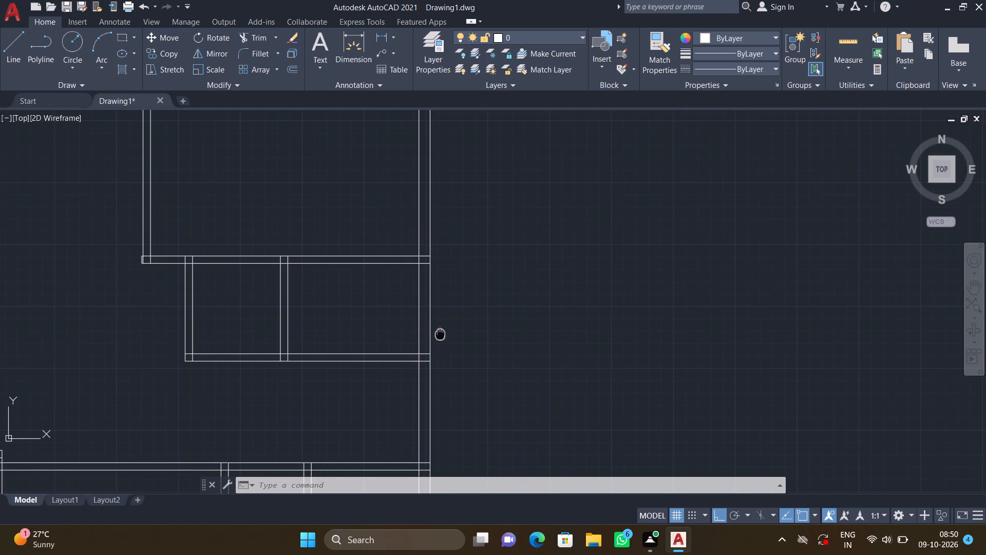
{"action": "key", "text": "l"}
{"action": "key", "text": "Return"}
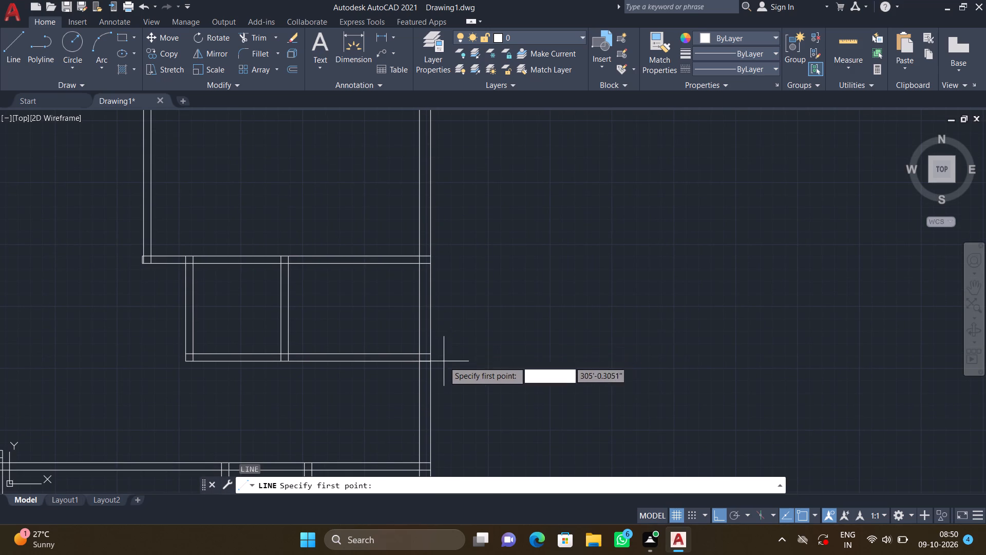
{"action": "scroll", "coordinate": [431, 362], "scroll_direction": "up", "scroll_amount": 1}
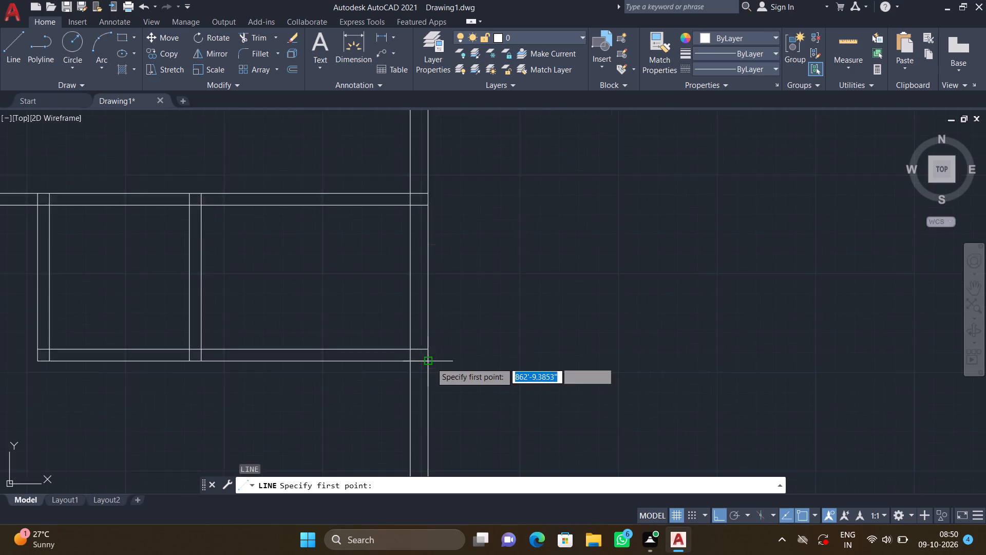
{"action": "scroll", "coordinate": [431, 362], "scroll_direction": "up", "scroll_amount": 1}
{"action": "left_click", "coordinate": [424, 363]}
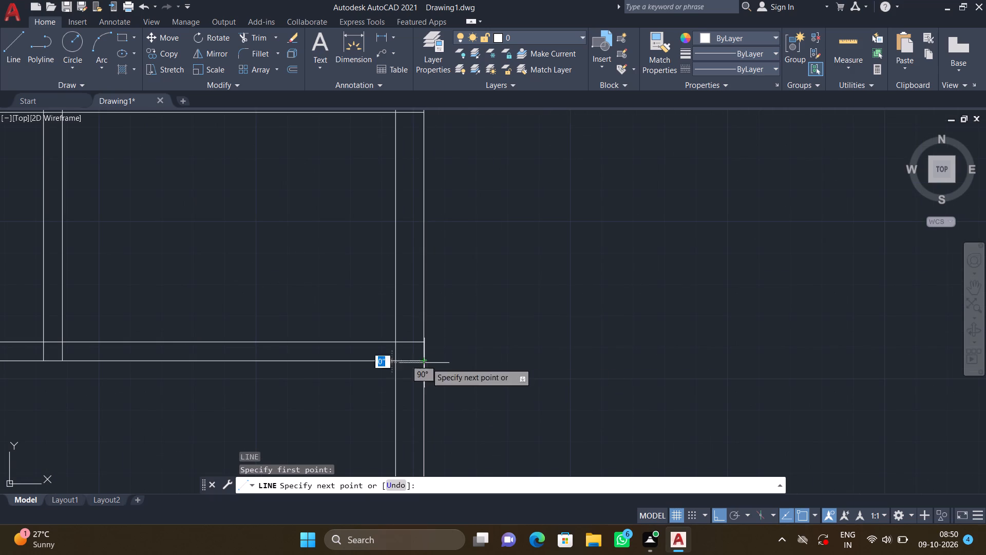
{"action": "scroll", "coordinate": [514, 360], "scroll_direction": "up", "scroll_amount": 1}
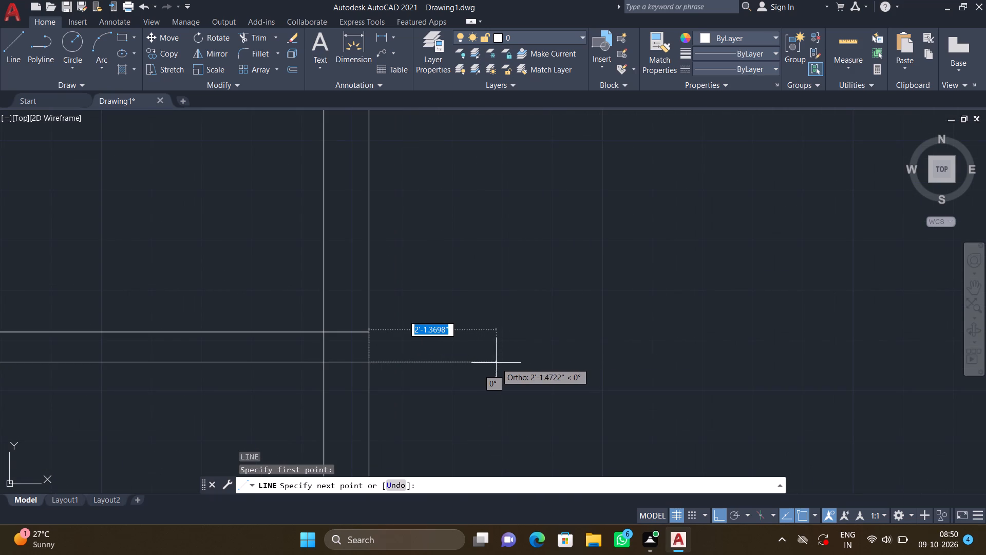
{"action": "left_click", "coordinate": [490, 362]}
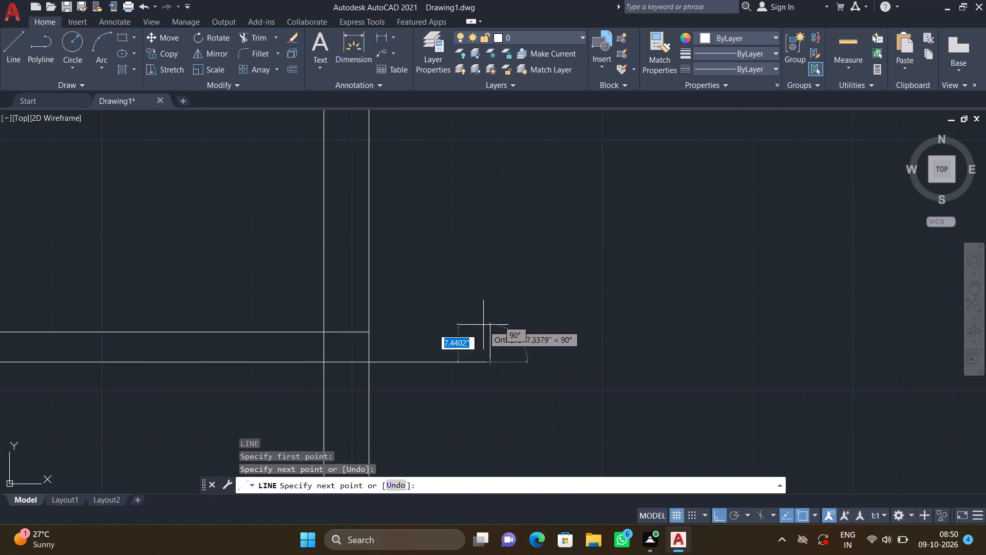
{"action": "scroll", "coordinate": [483, 325], "scroll_direction": "up", "scroll_amount": 1}
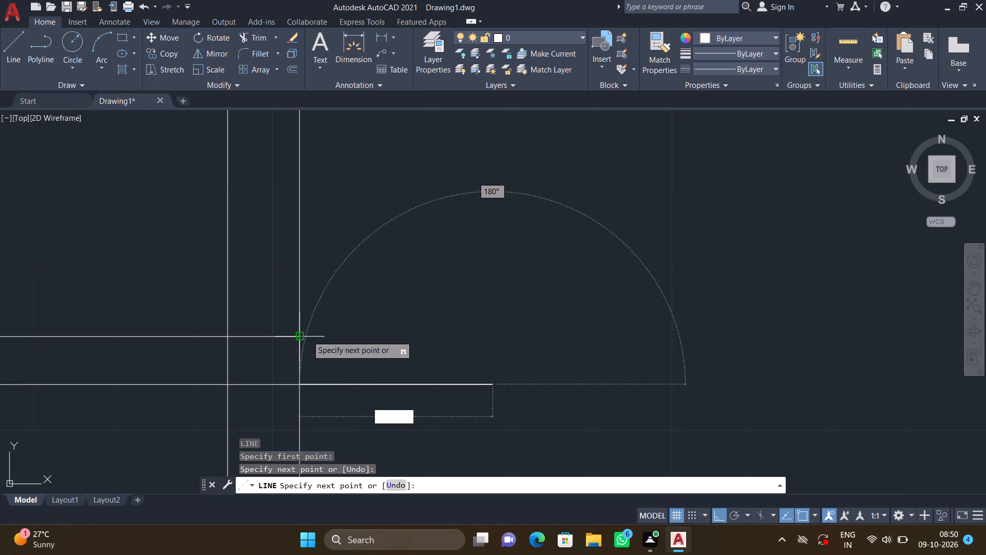
{"action": "left_click", "coordinate": [494, 337]}
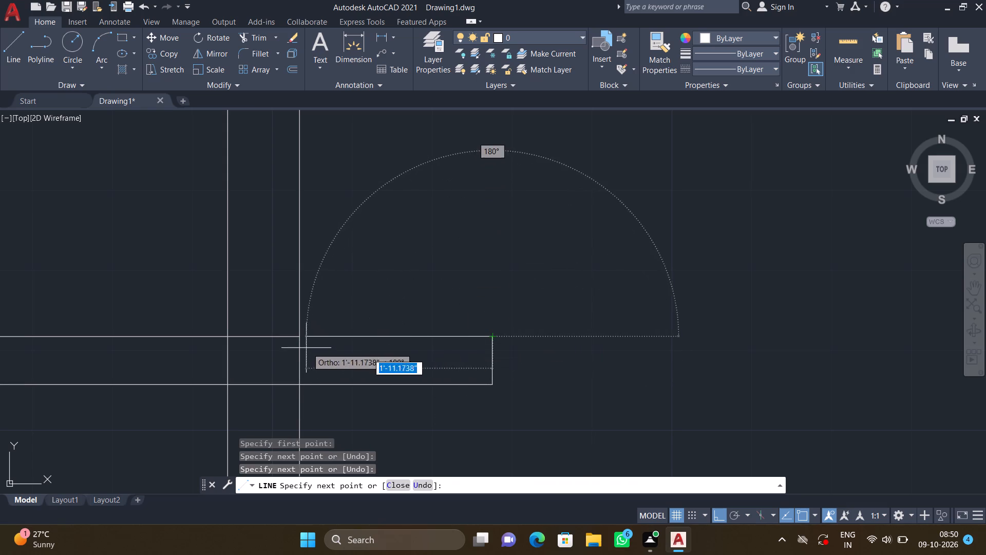
{"action": "double_click", "coordinate": [298, 339]}
{"action": "key", "text": "Return"}
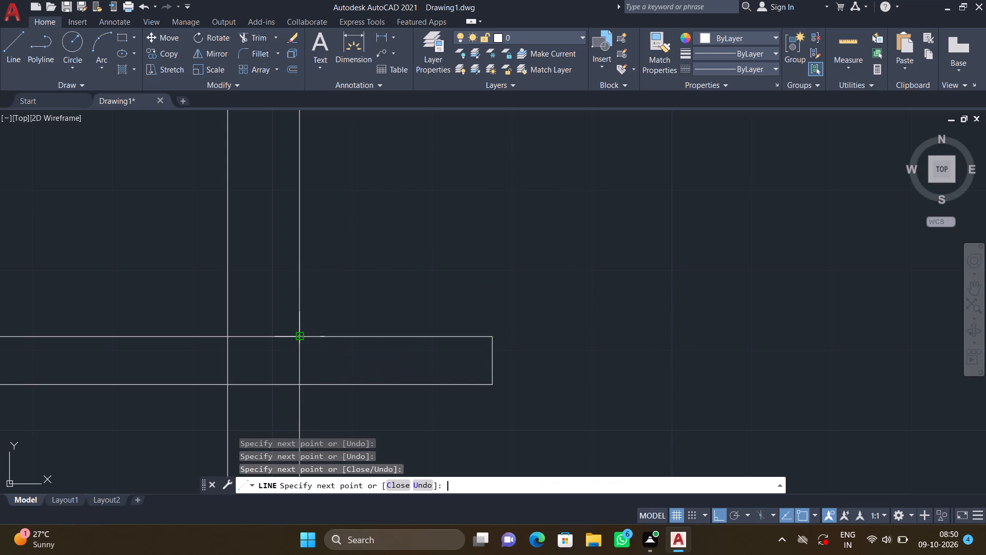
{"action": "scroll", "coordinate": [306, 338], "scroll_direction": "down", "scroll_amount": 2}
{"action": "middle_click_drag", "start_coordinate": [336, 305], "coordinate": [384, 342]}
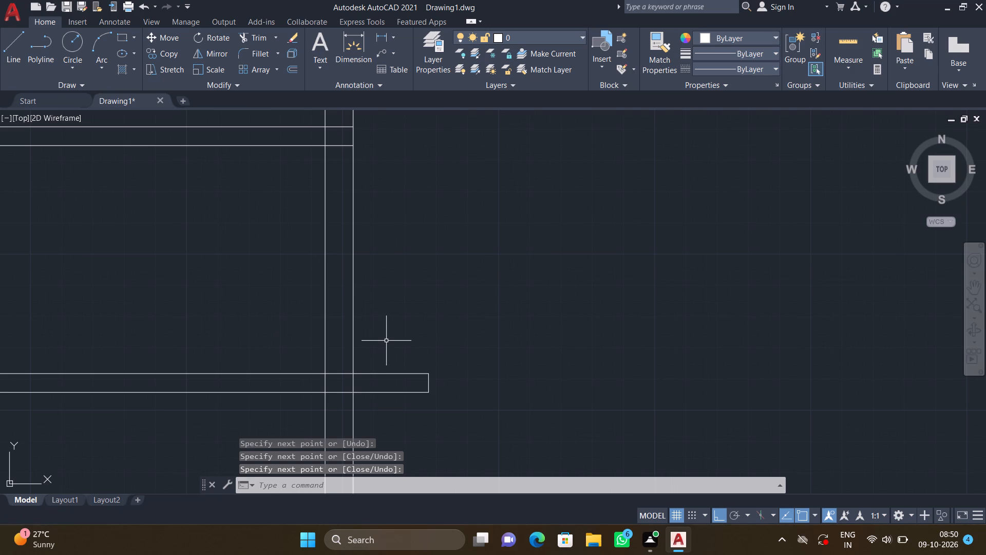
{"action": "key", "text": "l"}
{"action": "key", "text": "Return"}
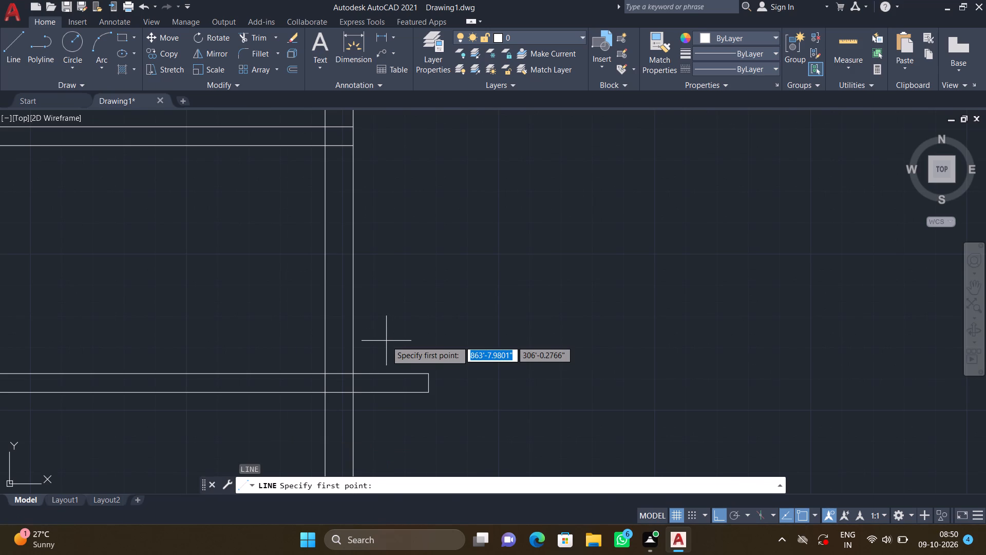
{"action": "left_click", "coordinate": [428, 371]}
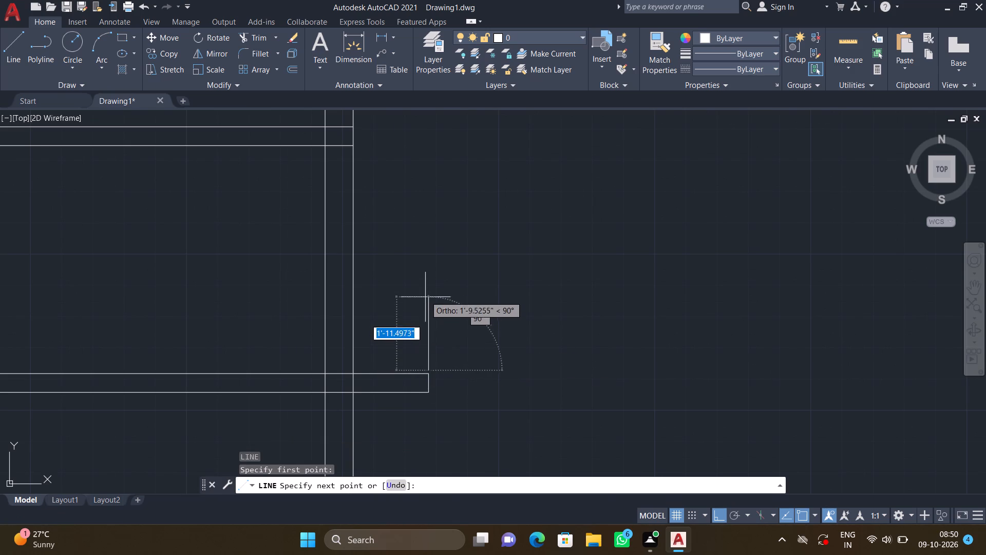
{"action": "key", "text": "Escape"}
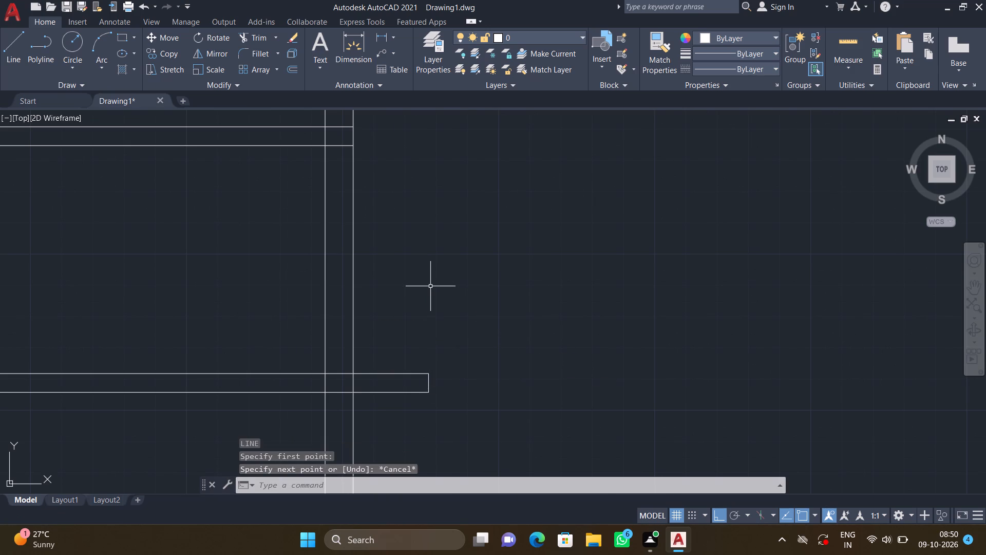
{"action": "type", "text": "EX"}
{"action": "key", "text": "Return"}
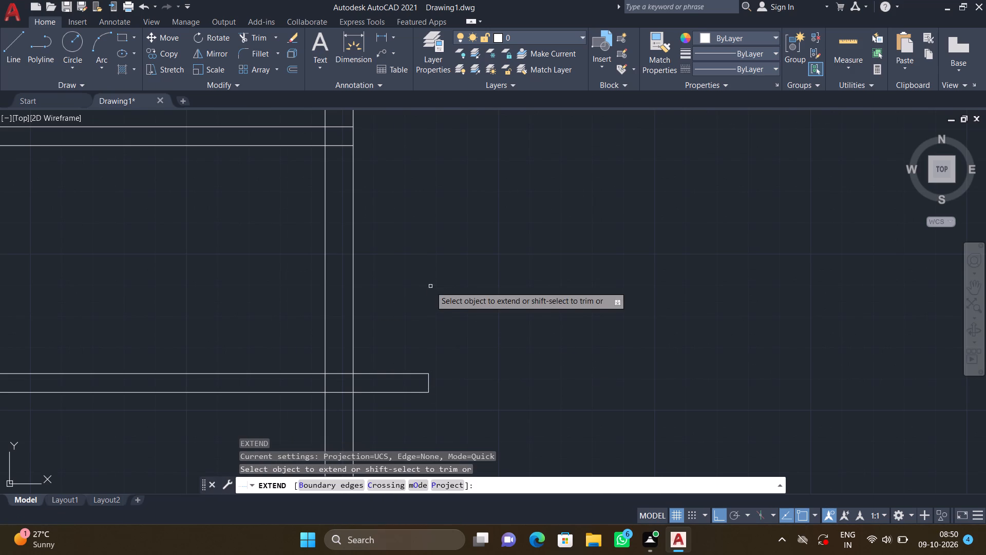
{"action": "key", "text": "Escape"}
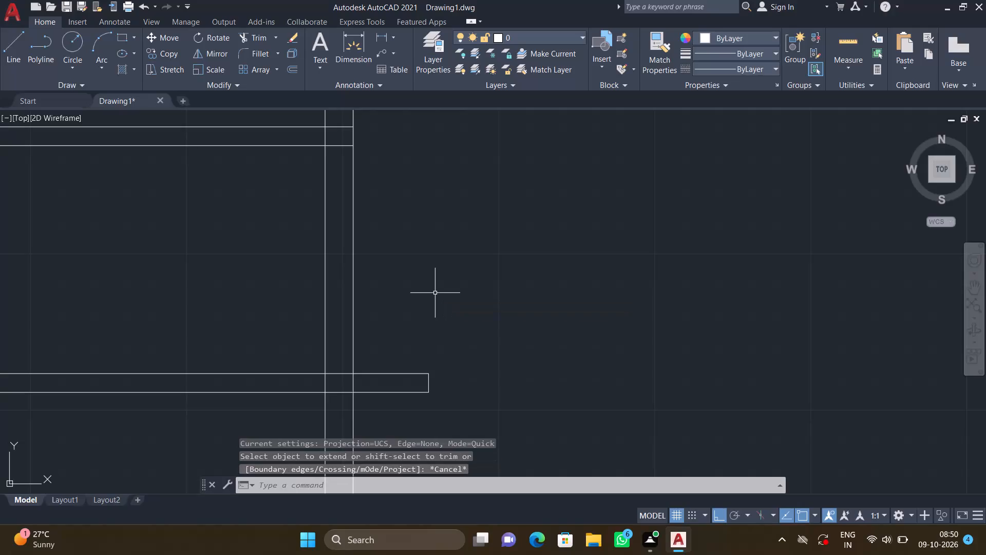
Draw lines north from the outer upper corner of the 2' projection and back west to the east wall's outer face.
{"action": "key", "text": "l"}
{"action": "key", "text": "Return"}
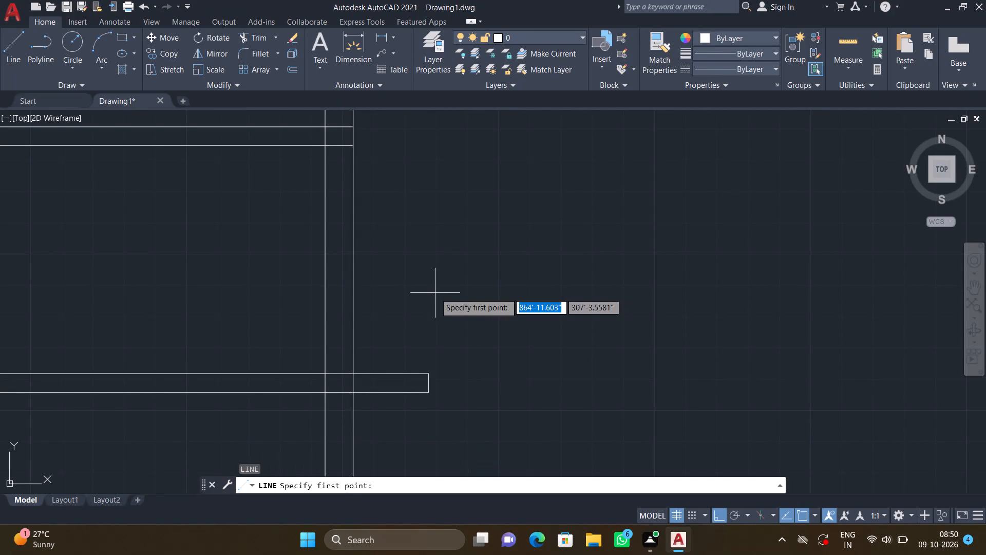
{"action": "double_click", "coordinate": [427, 373]}
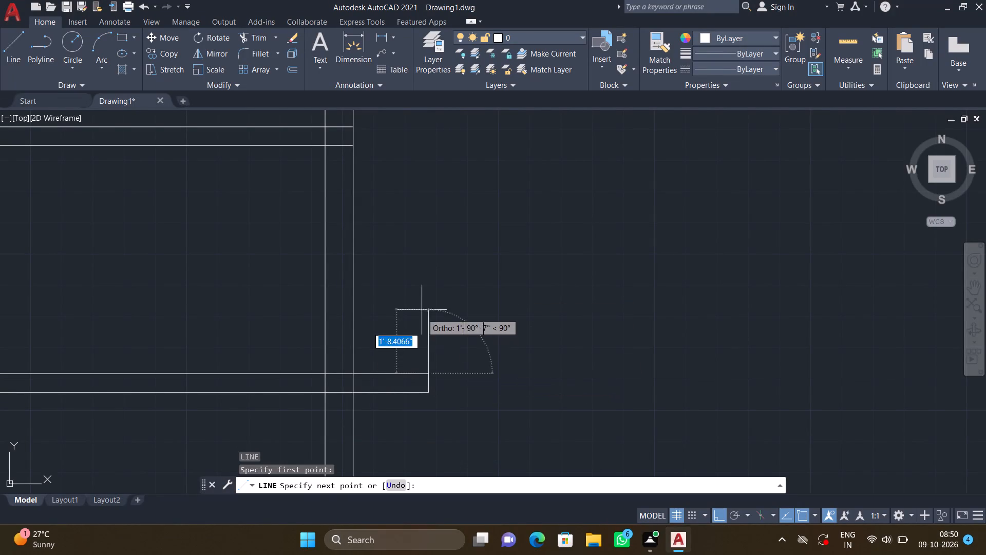
{"action": "scroll", "coordinate": [425, 289], "scroll_direction": "up", "scroll_amount": 1}
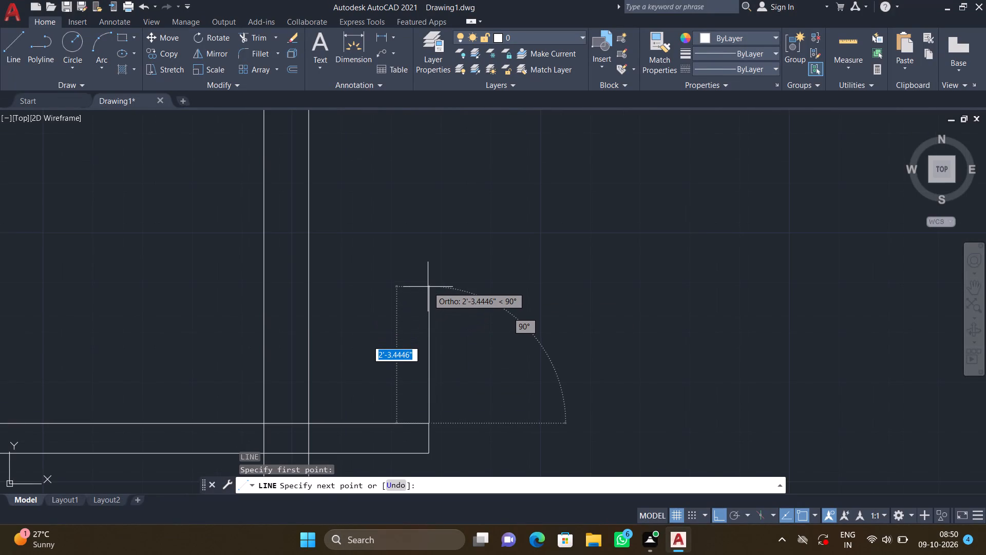
{"action": "double_click", "coordinate": [431, 274]}
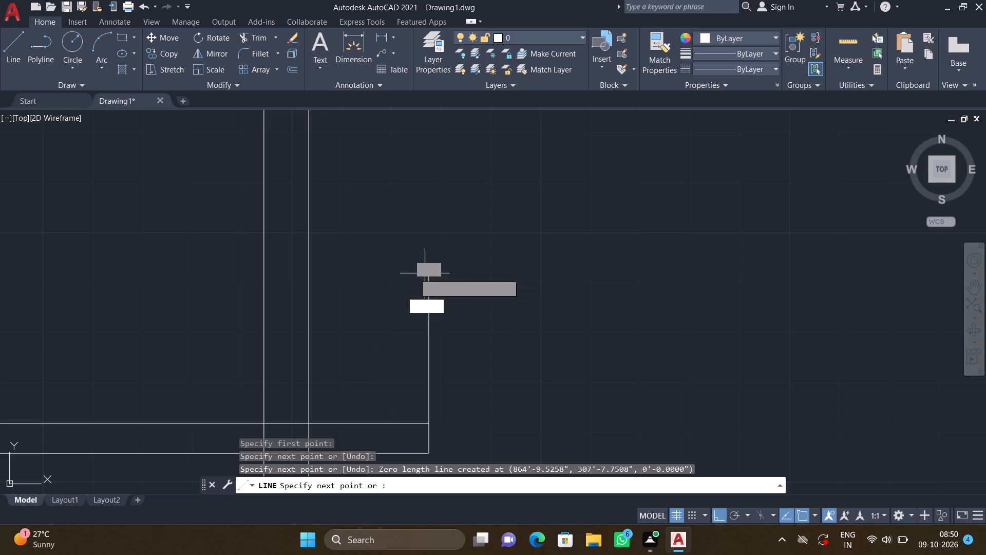
{"action": "left_click", "coordinate": [307, 275]}
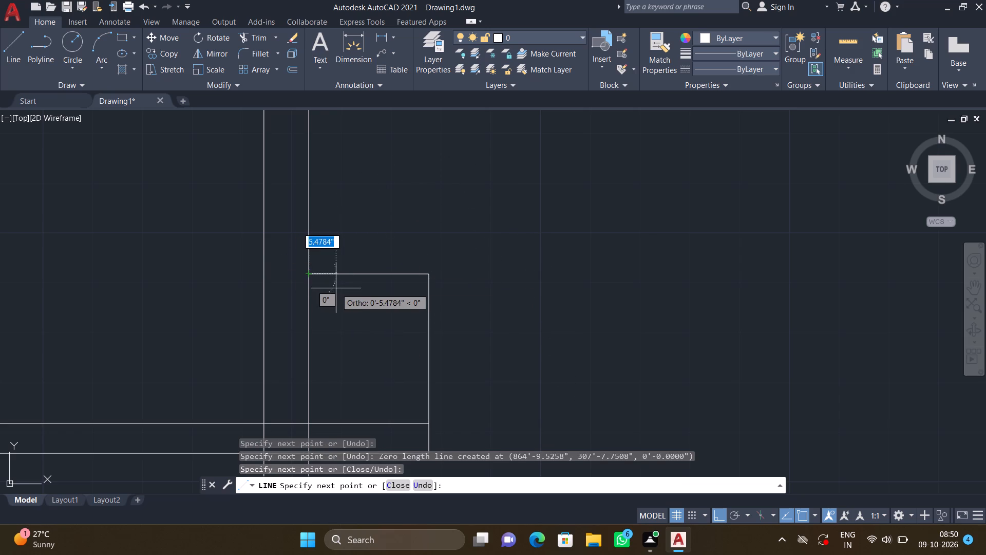
{"action": "key", "text": "Return"}
Offset the new horizontal line outside the east wall 6" to the north.
{"action": "key", "text": "o"}
{"action": "key", "text": "Return"}
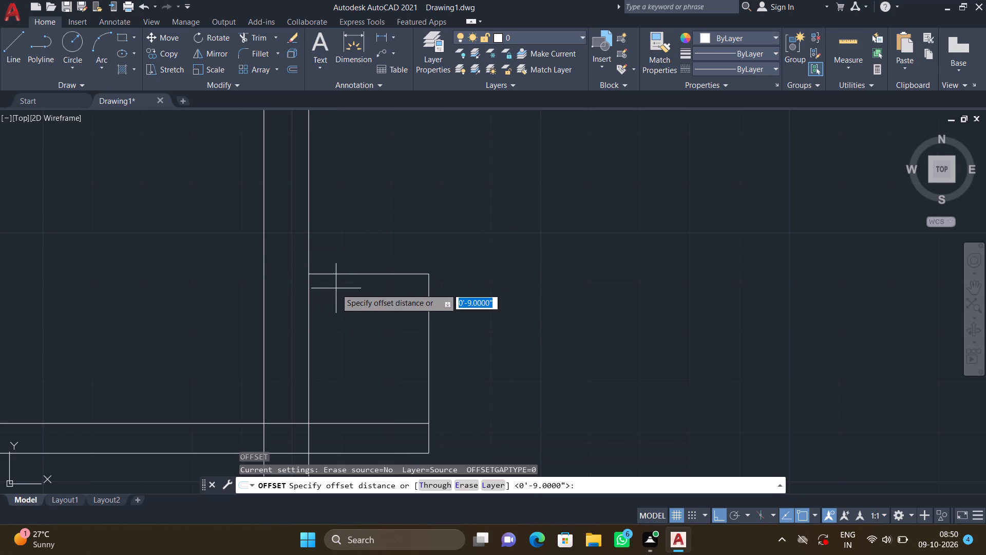
{"action": "type", "text": "6\""}
{"action": "key", "text": "Return"}
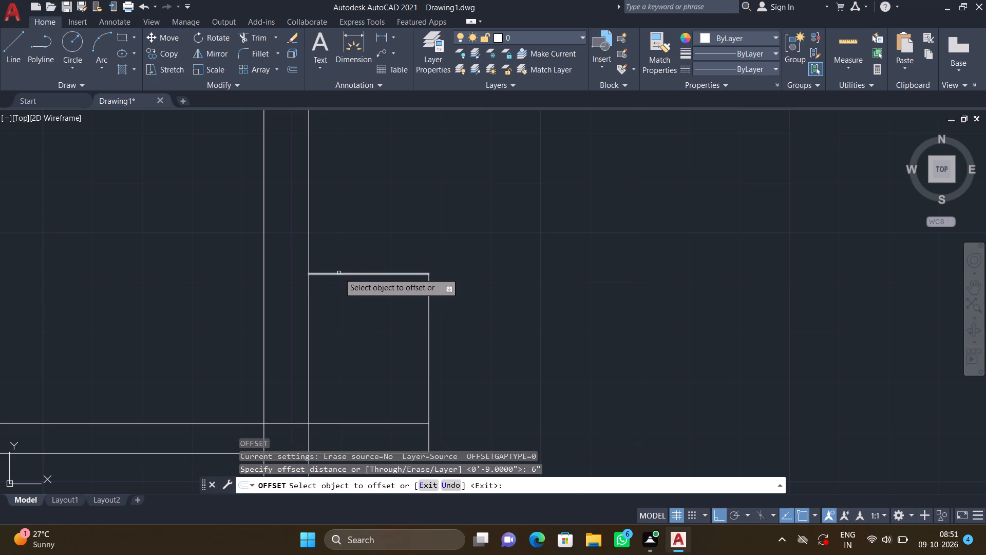
{"action": "left_click", "coordinate": [339, 273]}
{"action": "left_click", "coordinate": [332, 229]}
{"action": "key", "text": "Return"}
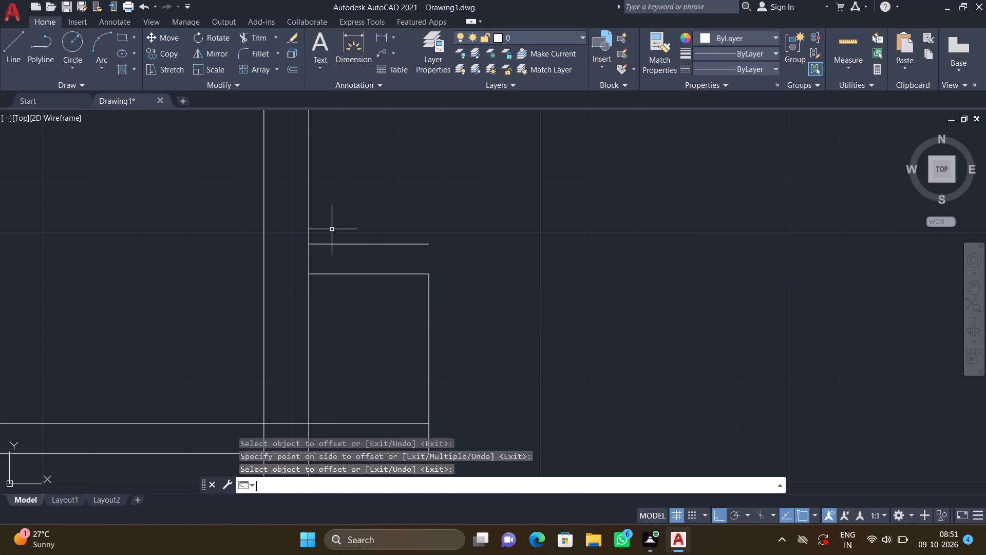
Extend the projection's outer vertical line north to the offset line.
{"action": "type", "text": "EX"}
{"action": "key", "text": "Return"}
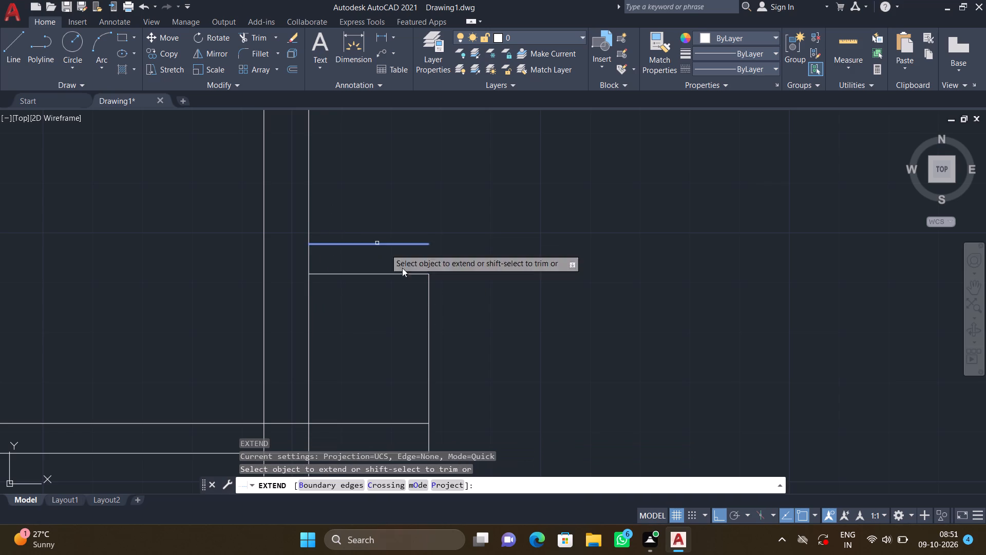
{"action": "left_click", "coordinate": [428, 280]}
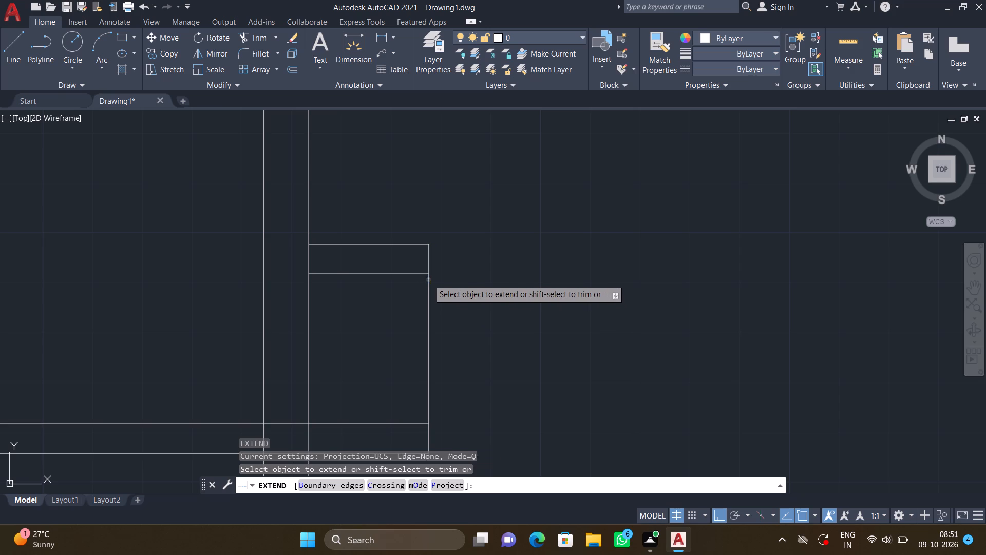
{"action": "key", "text": "Return"}
Draw a horizontal line about 2'-3" long outward from the east wall's outer face, a little north of the southeast rooms' top wall.
{"action": "scroll", "coordinate": [450, 277], "scroll_direction": "down", "scroll_amount": 2}
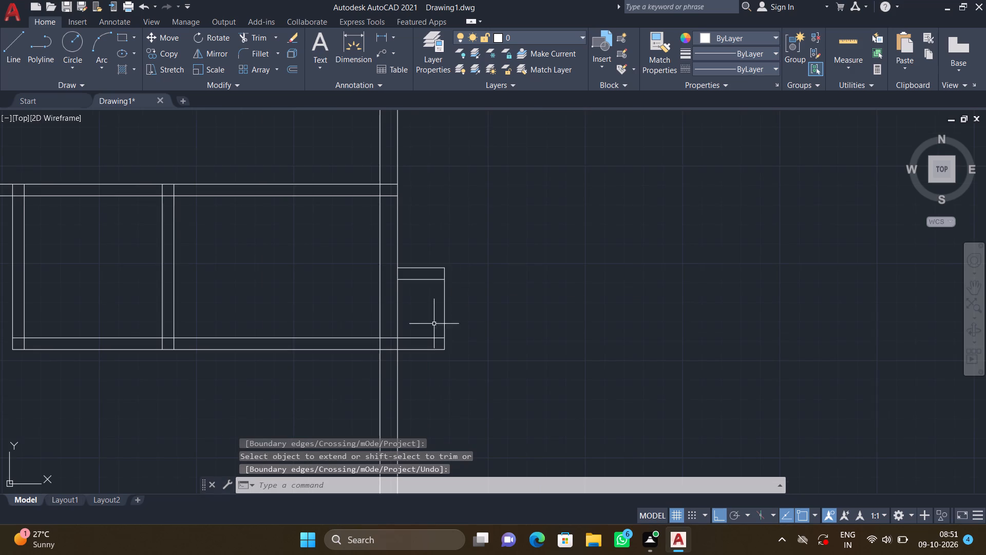
{"action": "scroll", "coordinate": [432, 330], "scroll_direction": "down", "scroll_amount": 2}
{"action": "middle_click_drag", "start_coordinate": [438, 361], "coordinate": [439, 323]}
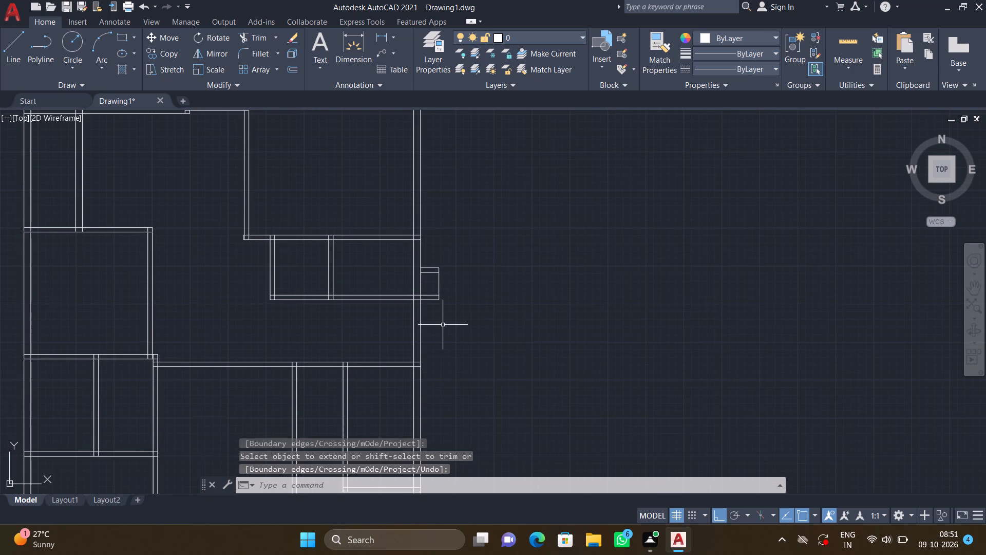
{"action": "middle_click_drag", "start_coordinate": [441, 349], "coordinate": [437, 299]}
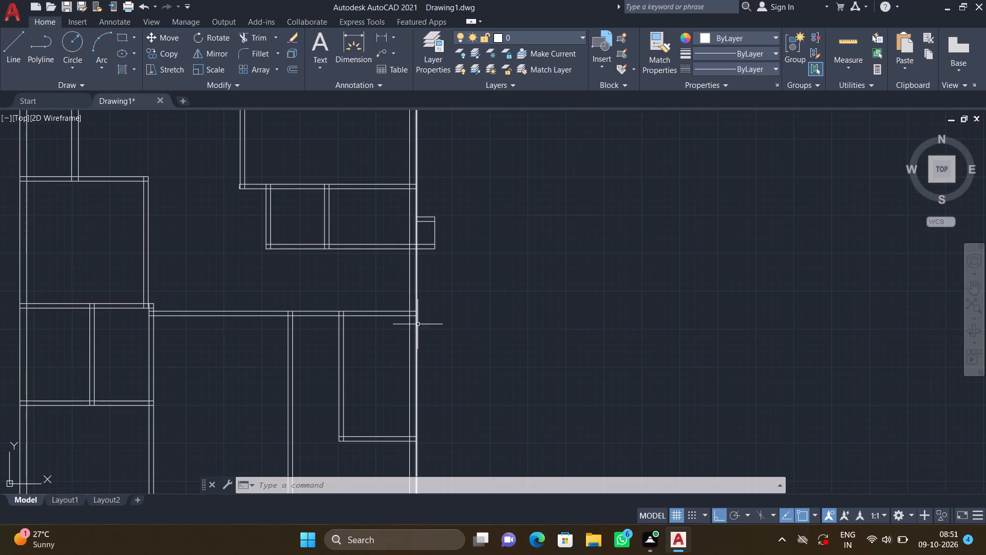
{"action": "scroll", "coordinate": [414, 325], "scroll_direction": "down", "scroll_amount": 1}
{"action": "middle_click_drag", "start_coordinate": [413, 322], "coordinate": [404, 298]}
{"action": "scroll", "coordinate": [420, 307], "scroll_direction": "up", "scroll_amount": 2}
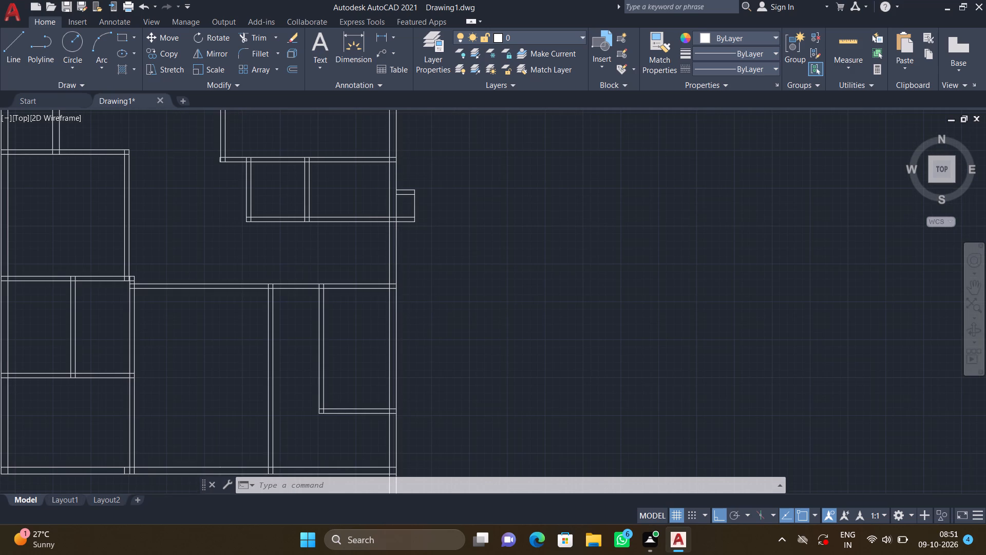
{"action": "key", "text": "l"}
{"action": "key", "text": "Return"}
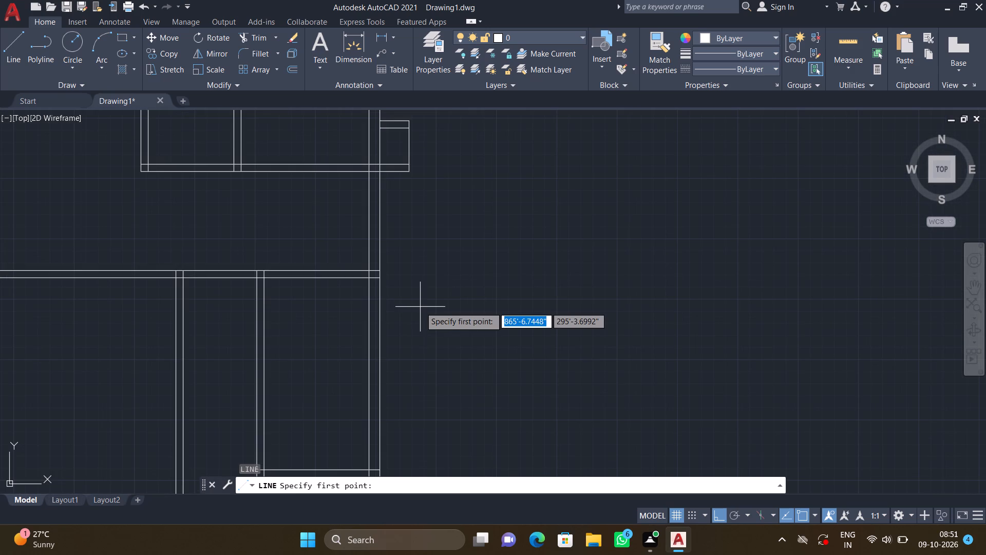
{"action": "scroll", "coordinate": [376, 217], "scroll_direction": "up", "scroll_amount": 2}
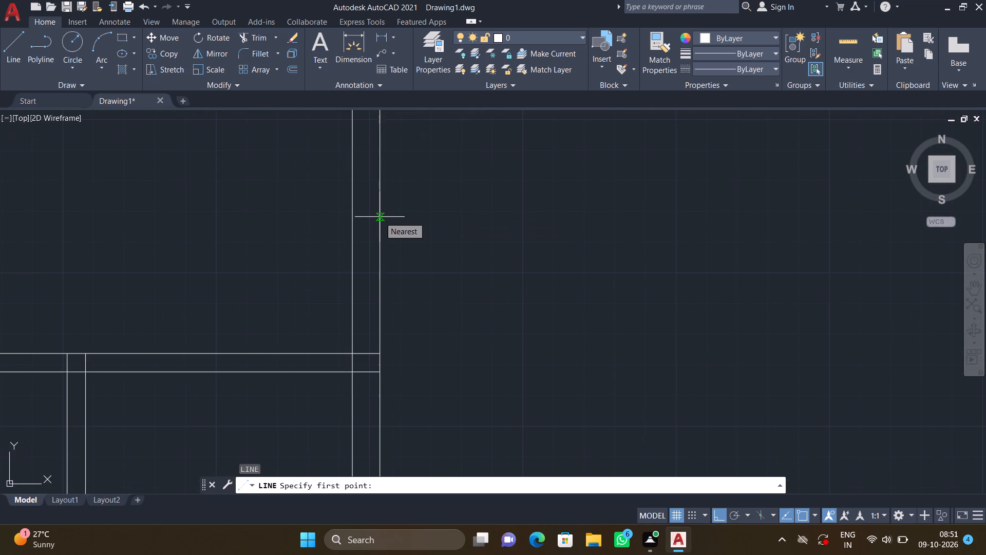
{"action": "left_click", "coordinate": [380, 217]}
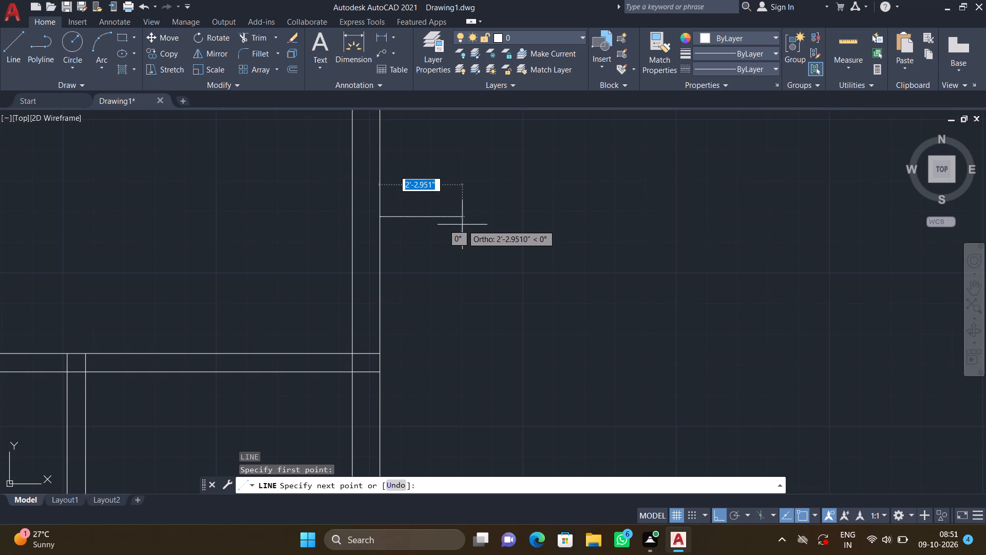
{"action": "left_click", "coordinate": [462, 222]}
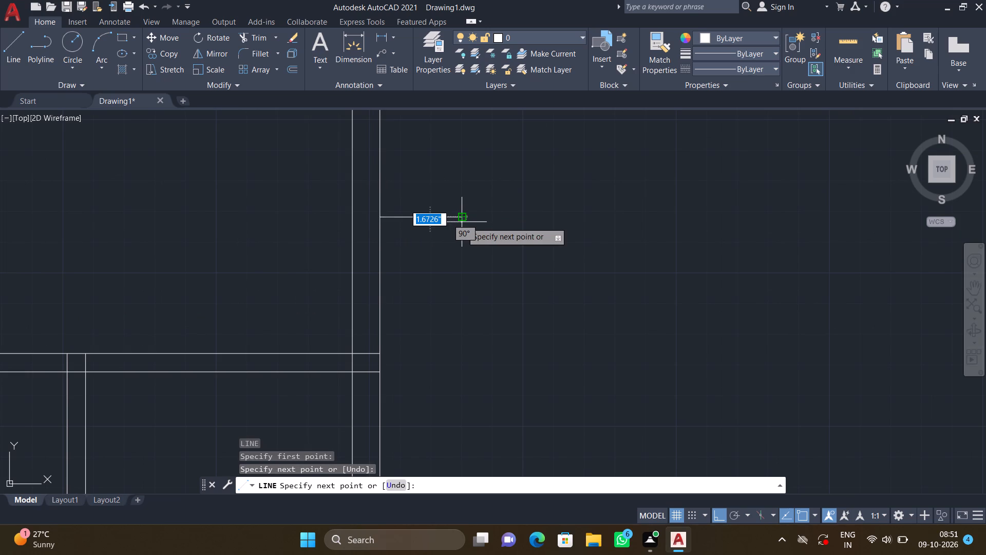
{"action": "key", "text": "Return"}
Offset the short horizontal line outside the east wall 6" to the south.
{"action": "key", "text": "o"}
{"action": "key", "text": "Return"}
{"action": "type", "text": "6\""}
{"action": "key", "text": "Return"}
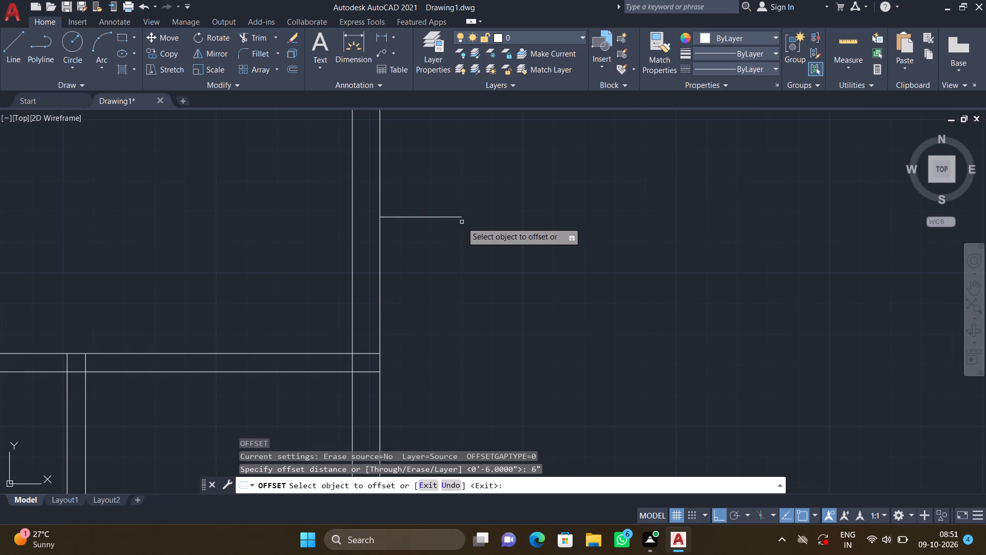
{"action": "double_click", "coordinate": [423, 216]}
{"action": "double_click", "coordinate": [434, 281]}
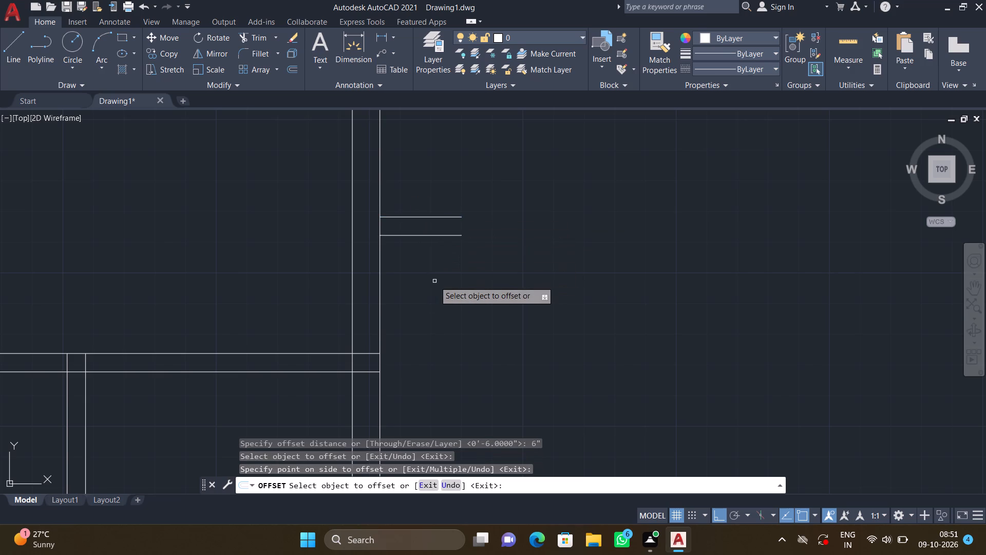
{"action": "key", "text": "Return"}
Continue the upper line of the southeast rooms' top wall about 2'-2.7" outside the east wall, aligned with the short lines above.
{"action": "scroll", "coordinate": [434, 295], "scroll_direction": "down", "scroll_amount": 1}
{"action": "middle_click_drag", "start_coordinate": [420, 312], "coordinate": [405, 237]}
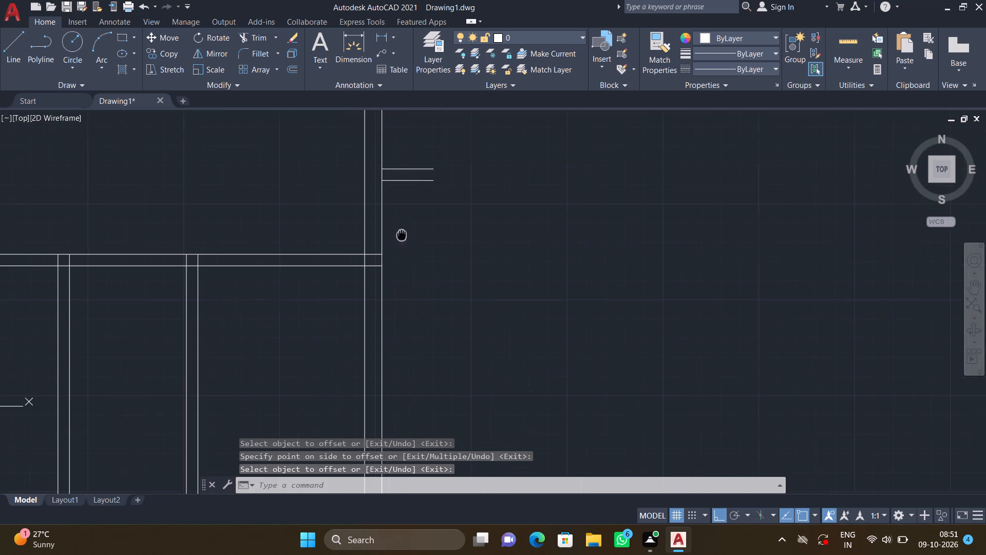
{"action": "middle_click_drag", "start_coordinate": [405, 237], "coordinate": [403, 236]}
{"action": "key", "text": "l"}
{"action": "key", "text": "Return"}
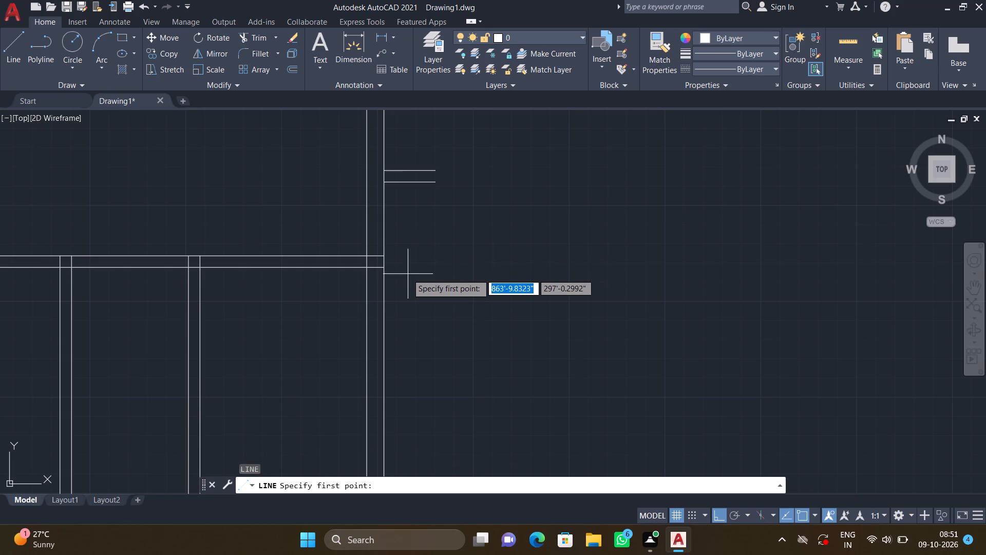
{"action": "scroll", "coordinate": [382, 257], "scroll_direction": "up", "scroll_amount": 2}
{"action": "double_click", "coordinate": [381, 254]}
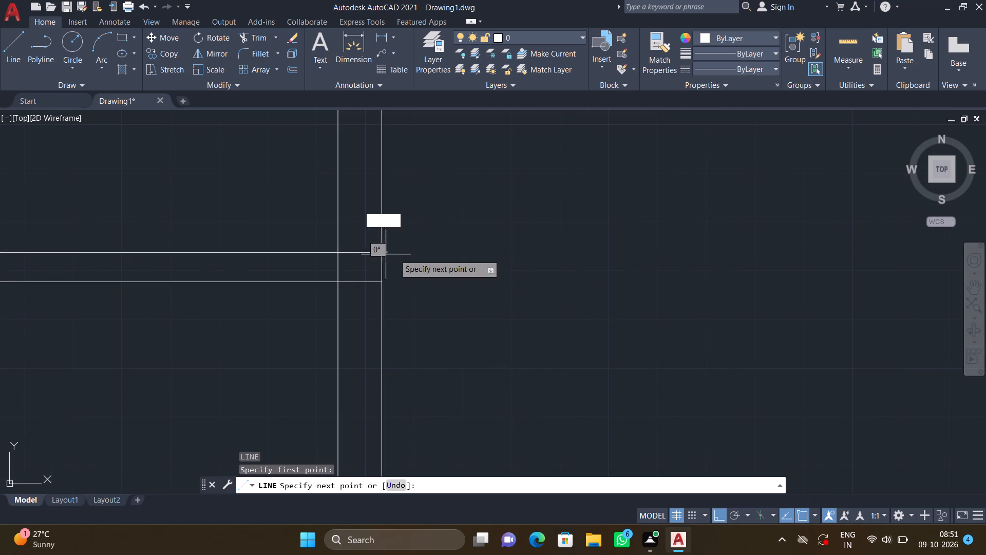
{"action": "scroll", "coordinate": [472, 252], "scroll_direction": "down", "scroll_amount": 3}
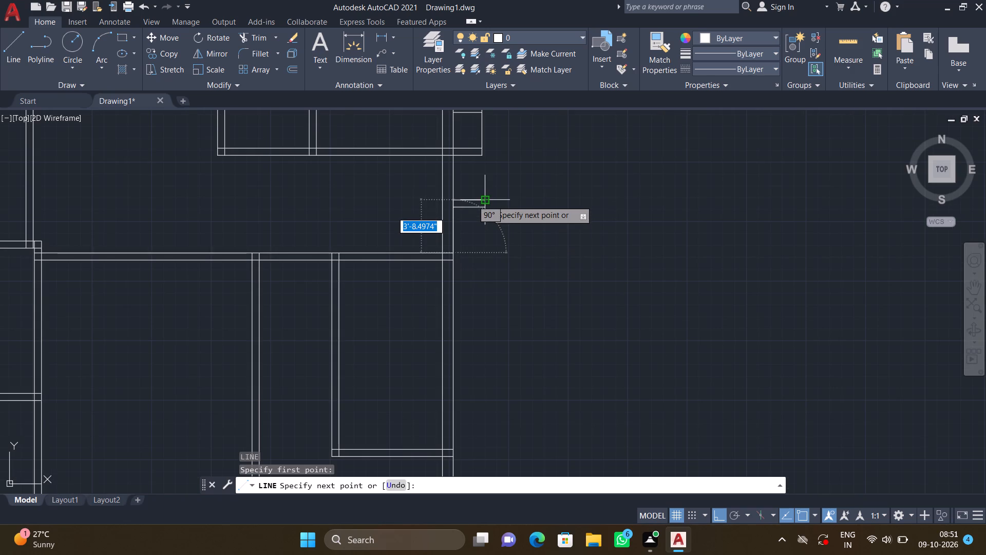
{"action": "left_click", "coordinate": [485, 253]}
{"action": "key", "text": "Return"}
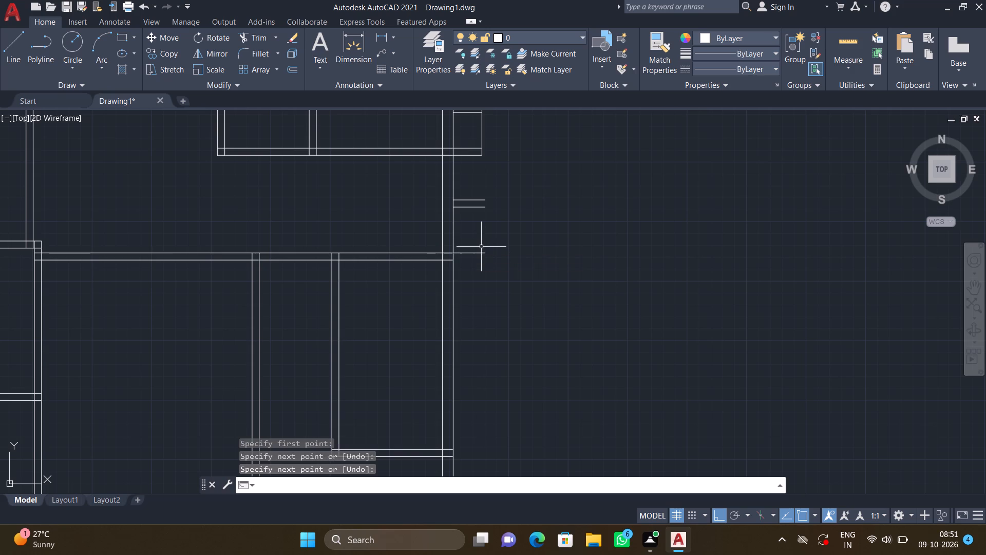
Continue the lower line of the southeast rooms' top wall about 2'-2.5" outside the east wall, level with the upper line's end.
{"action": "scroll", "coordinate": [475, 289], "scroll_direction": "up", "scroll_amount": 1}
{"action": "key", "text": "l"}
{"action": "key", "text": "Return"}
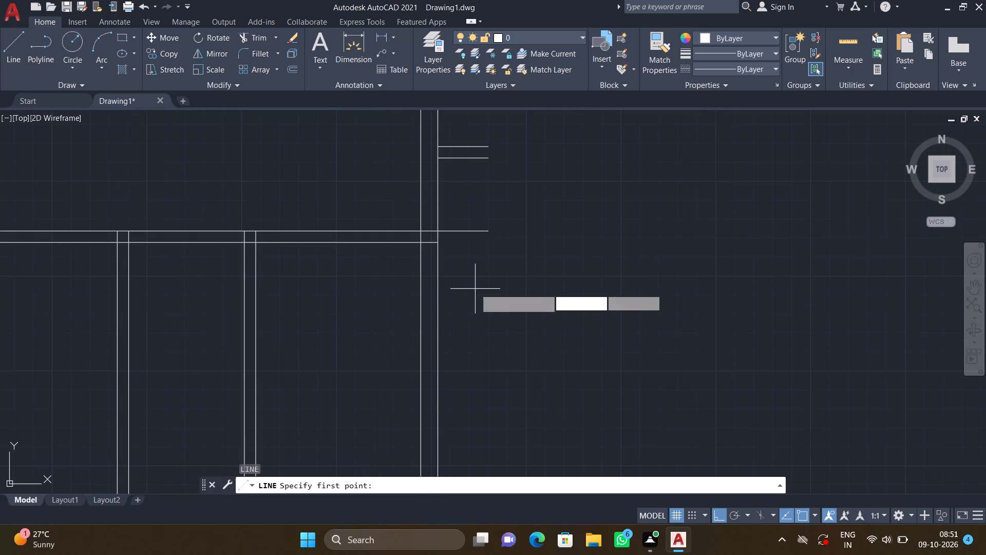
{"action": "scroll", "coordinate": [436, 235], "scroll_direction": "up", "scroll_amount": 2}
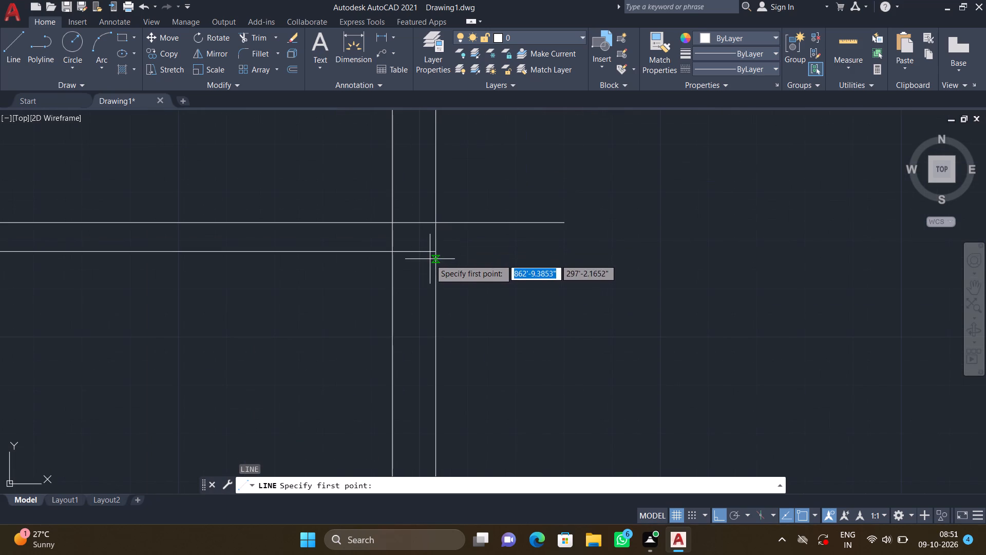
{"action": "left_click", "coordinate": [435, 253]}
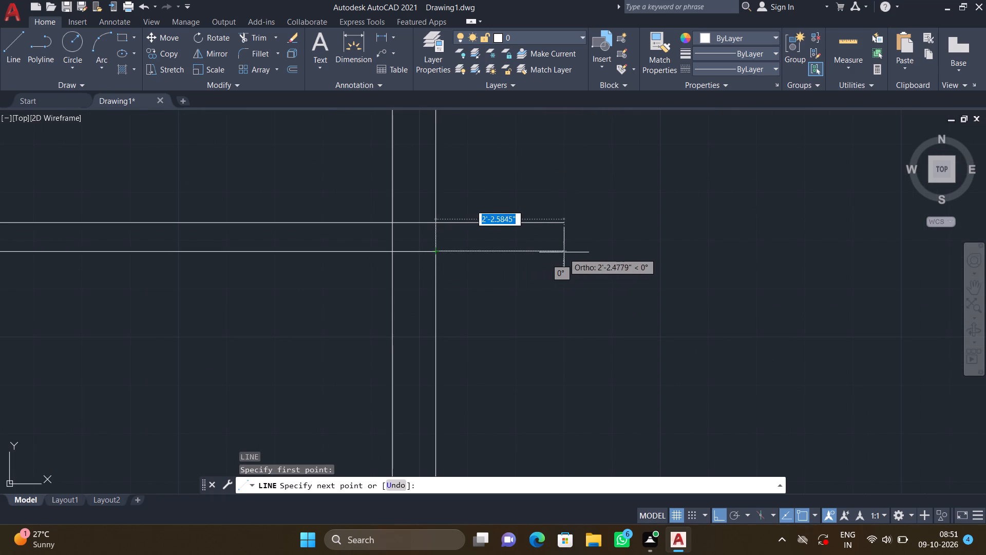
{"action": "left_click", "coordinate": [562, 251]}
{"action": "key", "text": "Return"}
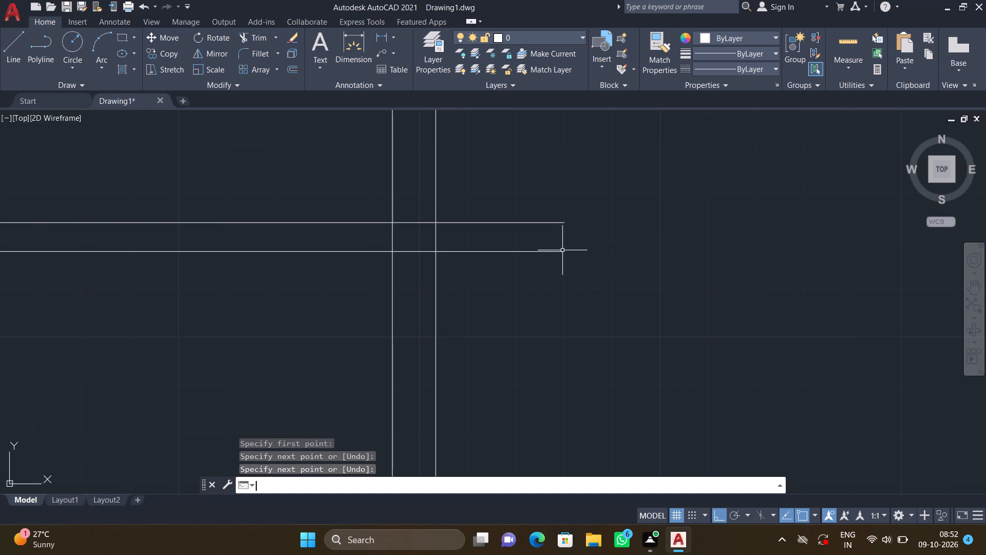
Draw a horizontal line about 2'-2.7" long outward from the east wall's outer face, a little south of the southeast rooms' top wall.
{"action": "scroll", "coordinate": [583, 254], "scroll_direction": "down", "scroll_amount": 2}
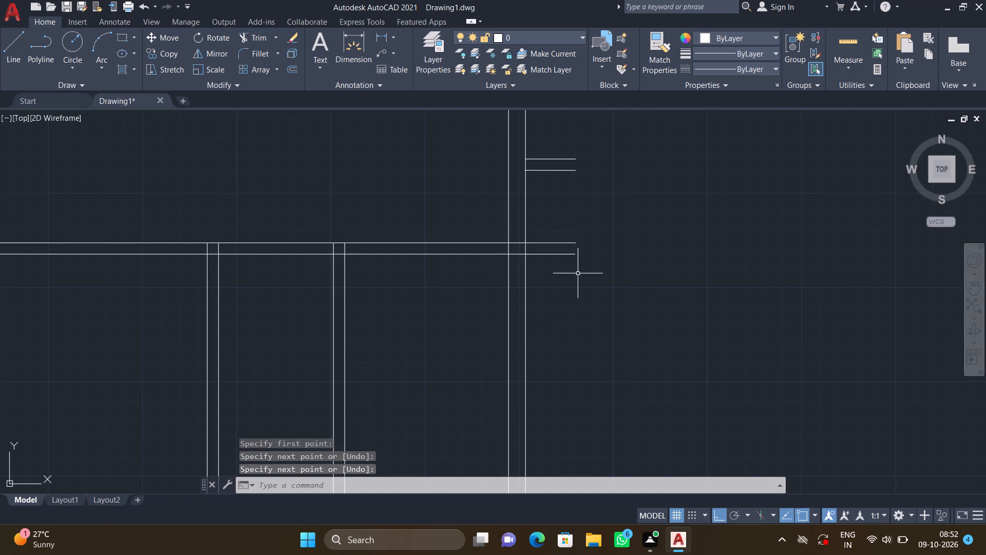
{"action": "scroll", "coordinate": [553, 309], "scroll_direction": "down", "scroll_amount": 1}
{"action": "middle_click_drag", "start_coordinate": [549, 302], "coordinate": [507, 249]}
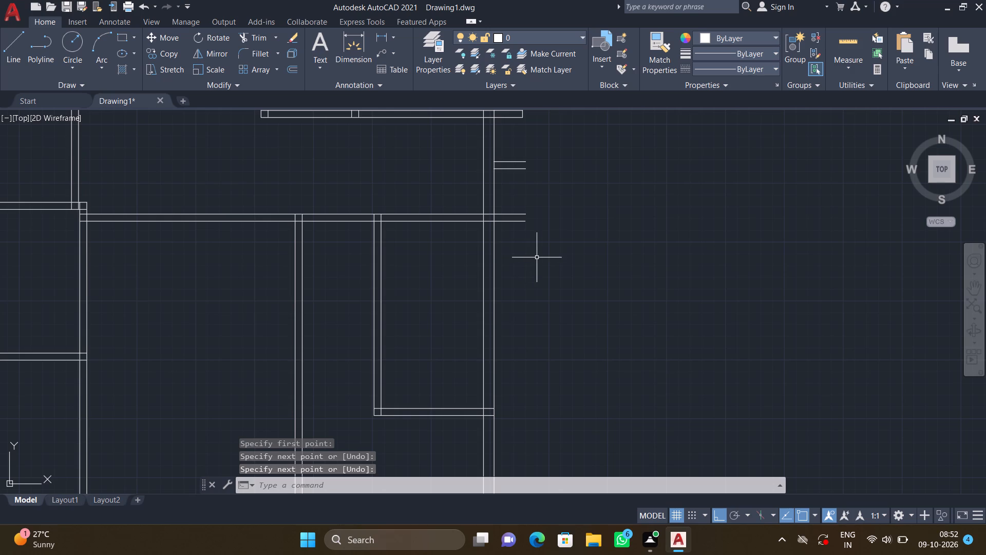
{"action": "middle_click_drag", "start_coordinate": [536, 254], "coordinate": [533, 278]}
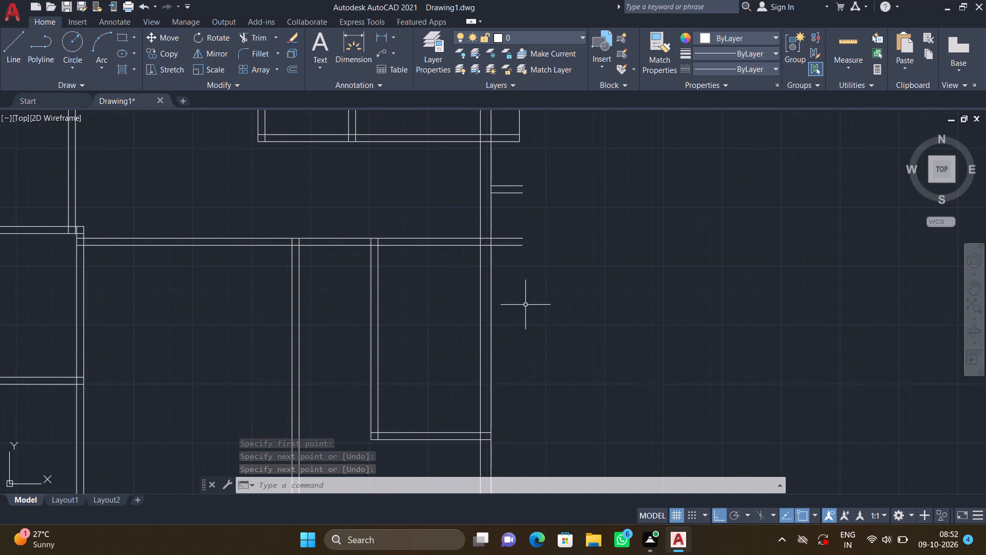
{"action": "key", "text": "l"}
{"action": "key", "text": "Return"}
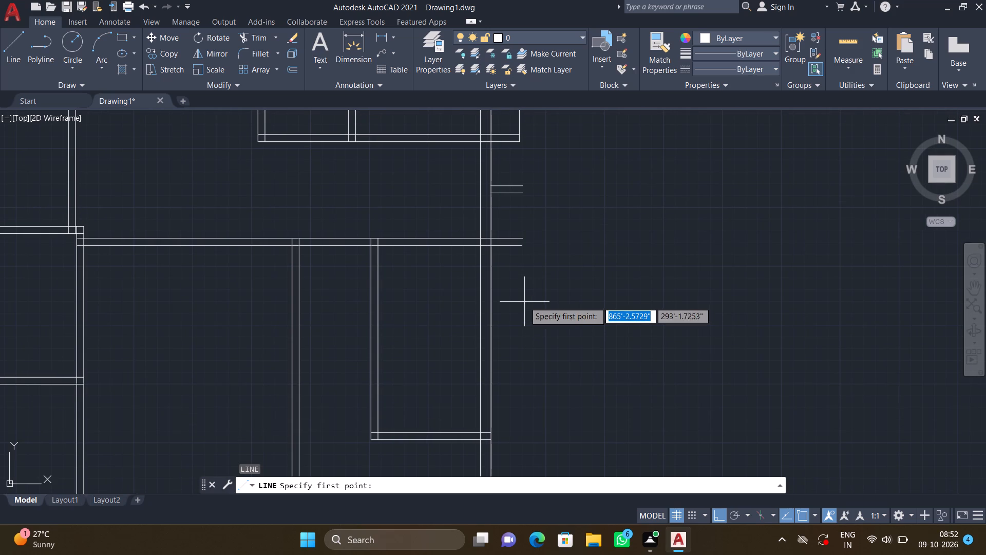
{"action": "scroll", "coordinate": [494, 287], "scroll_direction": "up", "scroll_amount": 2}
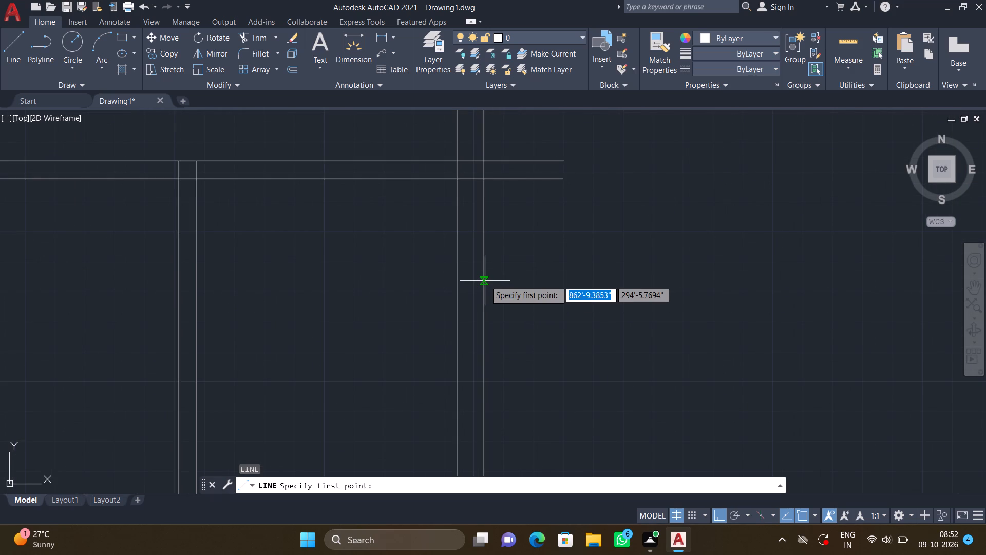
{"action": "left_click", "coordinate": [485, 282]}
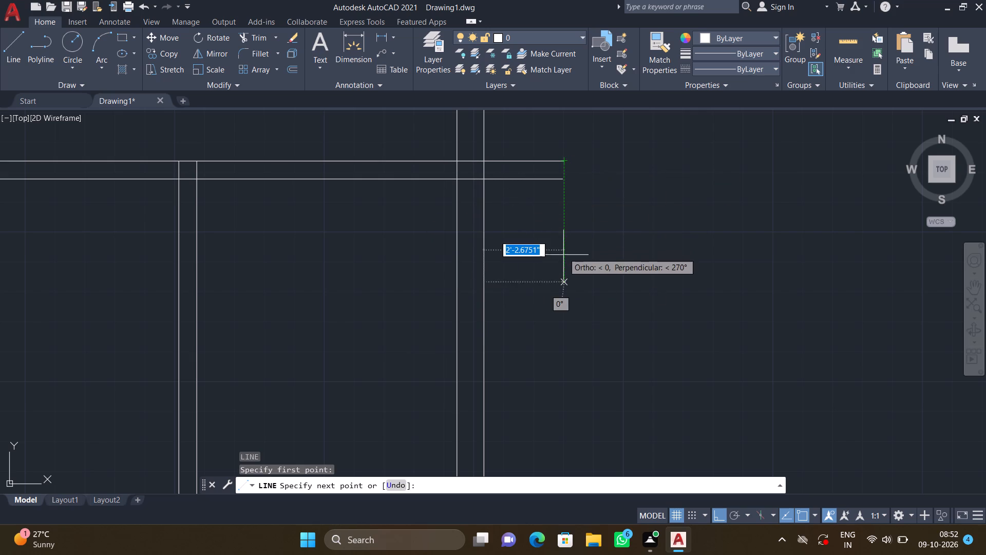
{"action": "double_click", "coordinate": [564, 282]}
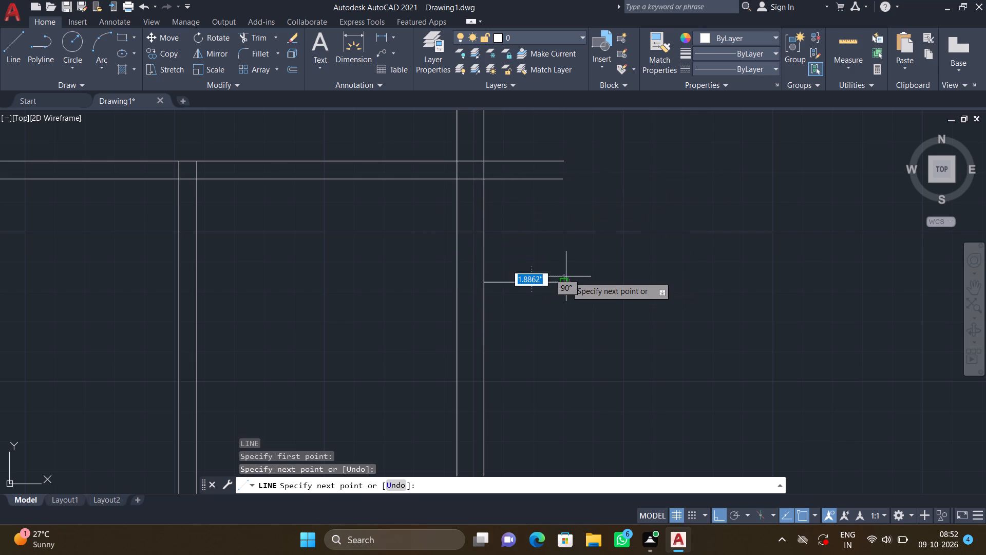
{"action": "key", "text": "Return"}
Offset the new short horizontal line outside the east wall 6" to the south.
{"action": "key", "text": "o"}
{"action": "key", "text": "Return"}
{"action": "key", "text": "6"}
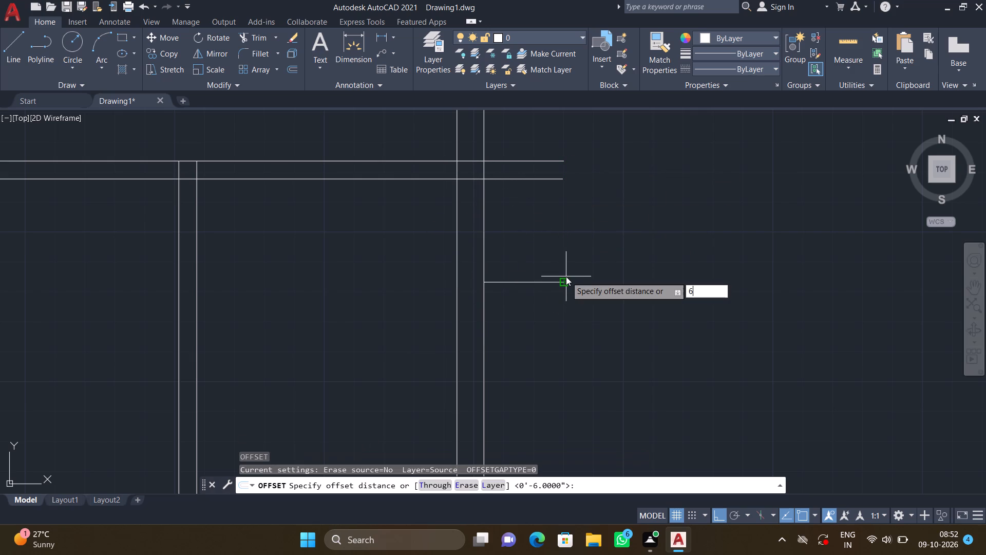
{"action": "key", "text": "shift+quotedbl"}
{"action": "key", "text": "Return"}
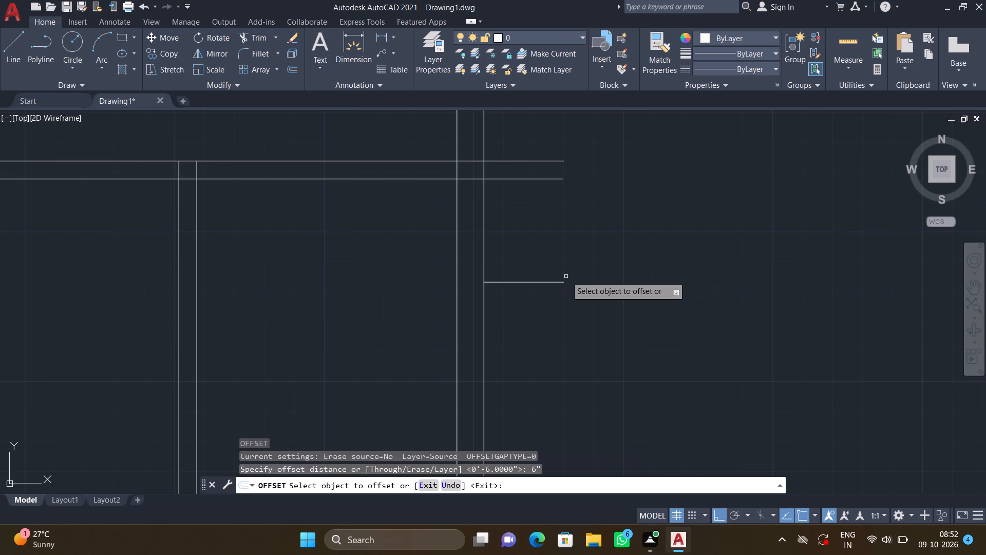
{"action": "left_click", "coordinate": [545, 281]}
{"action": "left_click", "coordinate": [556, 308]}
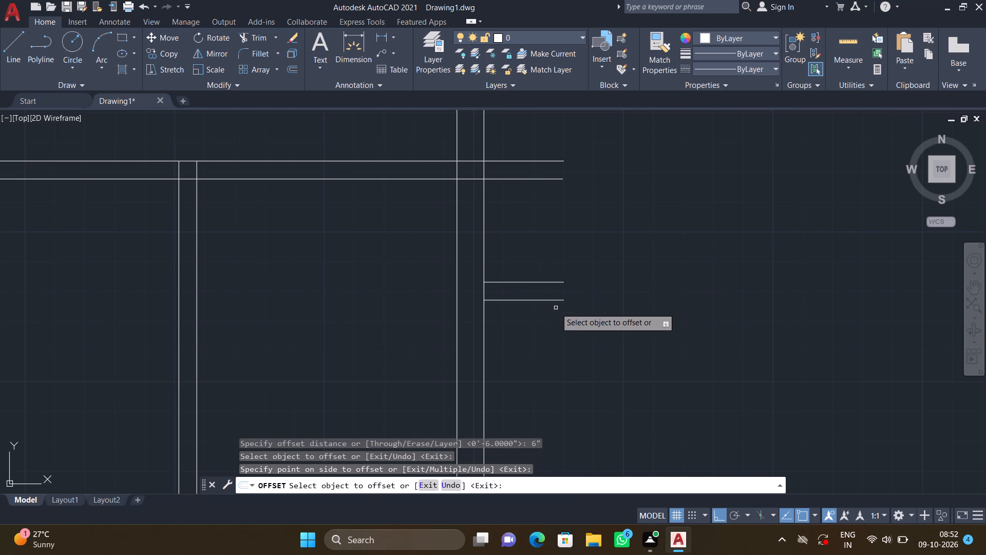
{"action": "key", "text": "Return"}
Draw a vertical line about 7'-7" long joining the outer ends of the short lines beside the southeast rooms, from northernmost to southernmost.
{"action": "scroll", "coordinate": [574, 303], "scroll_direction": "down", "scroll_amount": 3}
{"action": "middle_click_drag", "start_coordinate": [554, 281], "coordinate": [521, 283]}
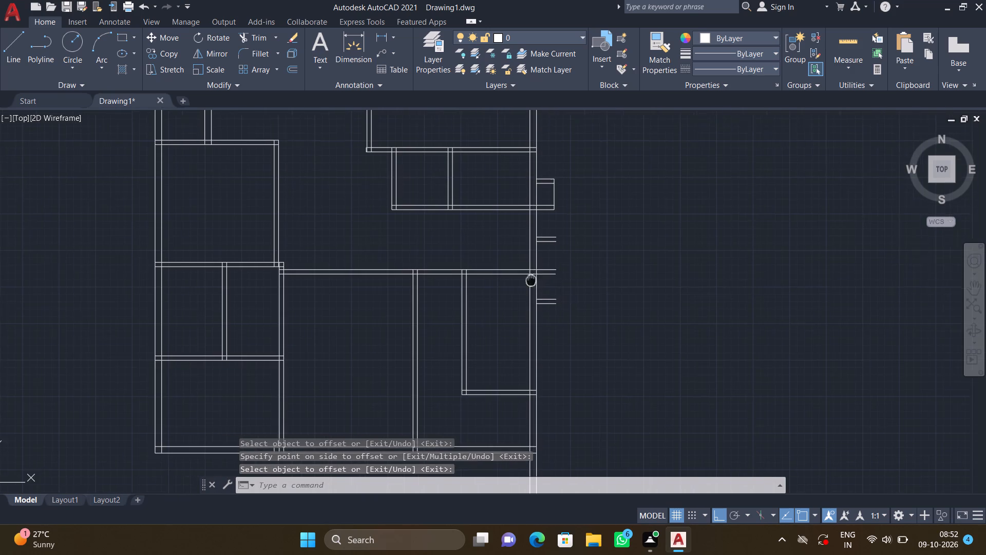
{"action": "middle_click_drag", "start_coordinate": [521, 283], "coordinate": [501, 293]}
{"action": "scroll", "coordinate": [527, 268], "scroll_direction": "up", "scroll_amount": 2}
{"action": "key", "text": "l"}
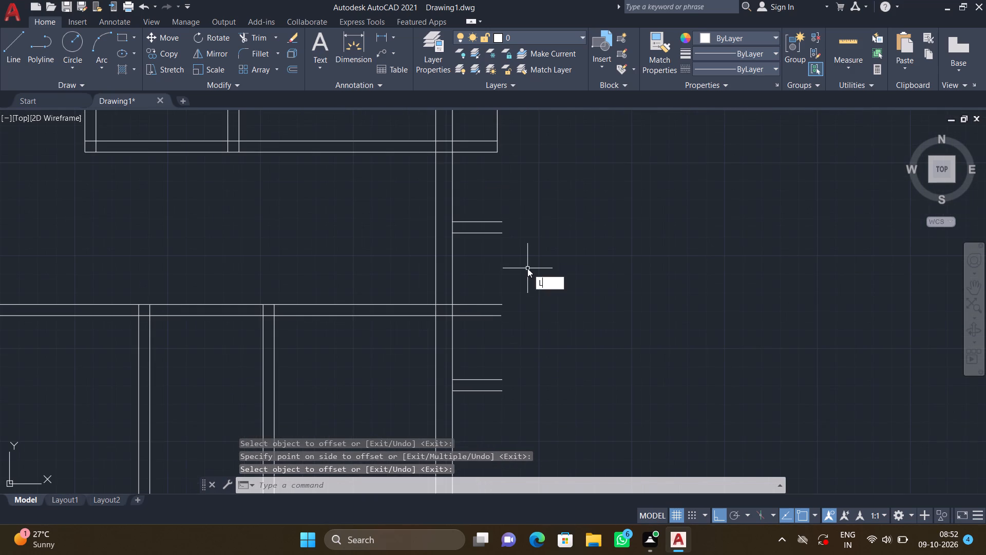
{"action": "key", "text": "Return"}
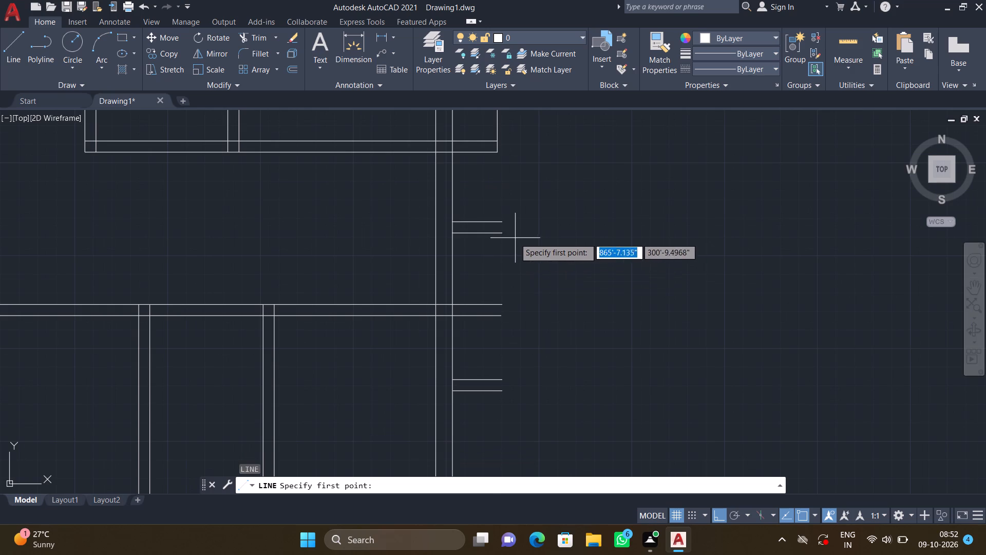
{"action": "scroll", "coordinate": [501, 225], "scroll_direction": "up", "scroll_amount": 1}
{"action": "left_click", "coordinate": [500, 221]}
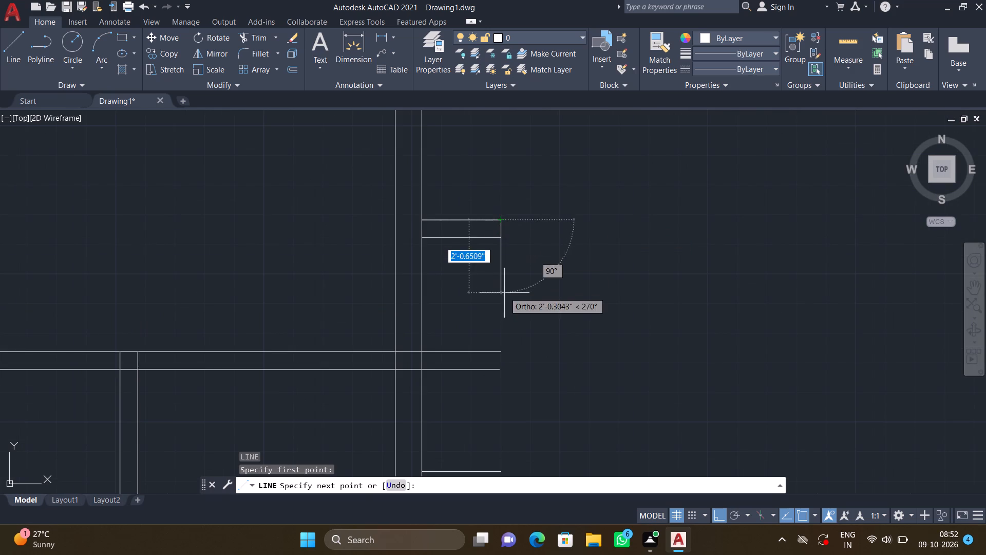
{"action": "scroll", "coordinate": [505, 301], "scroll_direction": "down", "scroll_amount": 2}
{"action": "middle_click_drag", "start_coordinate": [502, 320], "coordinate": [495, 283]}
{"action": "scroll", "coordinate": [495, 333], "scroll_direction": "up", "scroll_amount": 2}
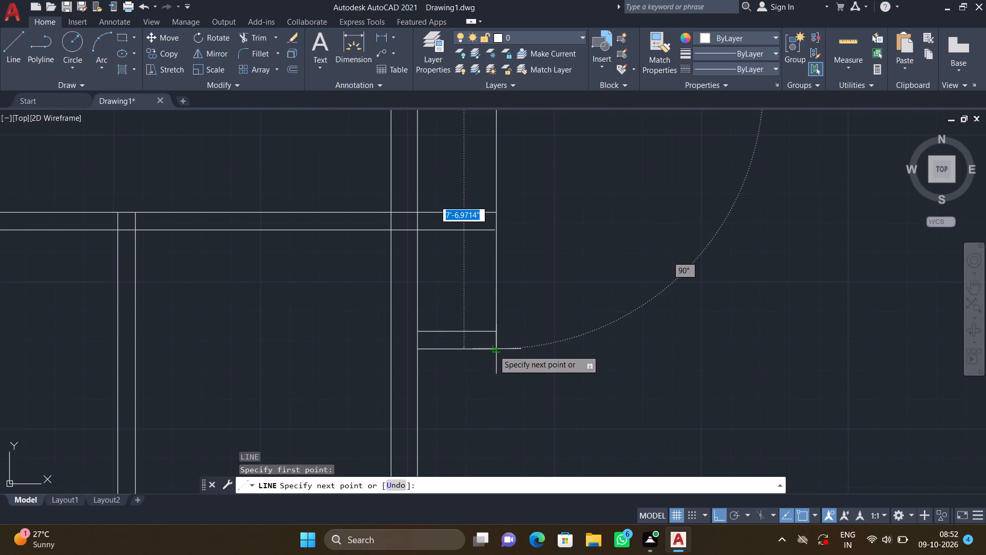
{"action": "left_click", "coordinate": [496, 350]}
{"action": "key", "text": "Return"}
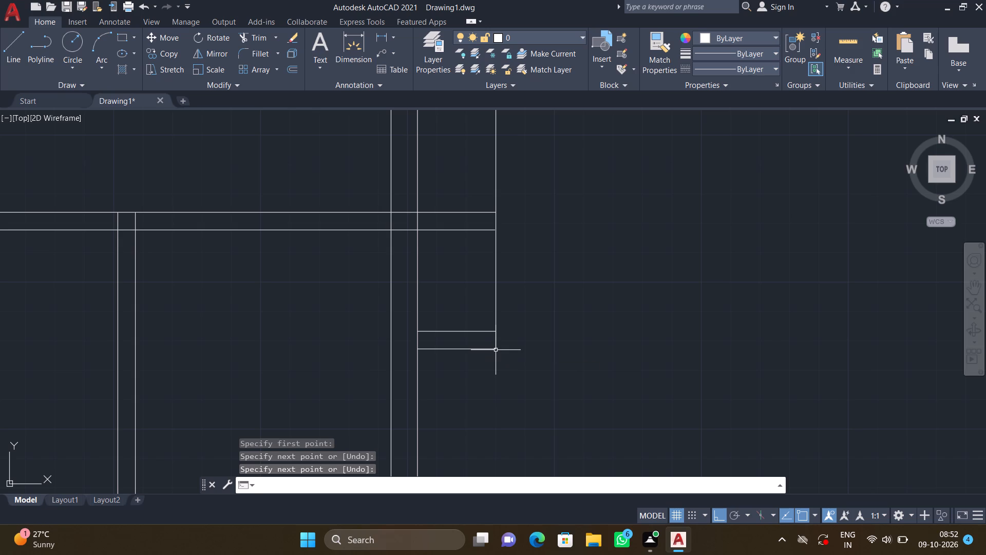
Outline a thin strip about 1.2" wide and 7'-7" long along the outer side of the southern projection's vertical line, using connected lines.
{"action": "middle_click_drag", "start_coordinate": [504, 311], "coordinate": [501, 359]}
{"action": "scroll", "coordinate": [501, 359], "scroll_direction": "up", "scroll_amount": 1}
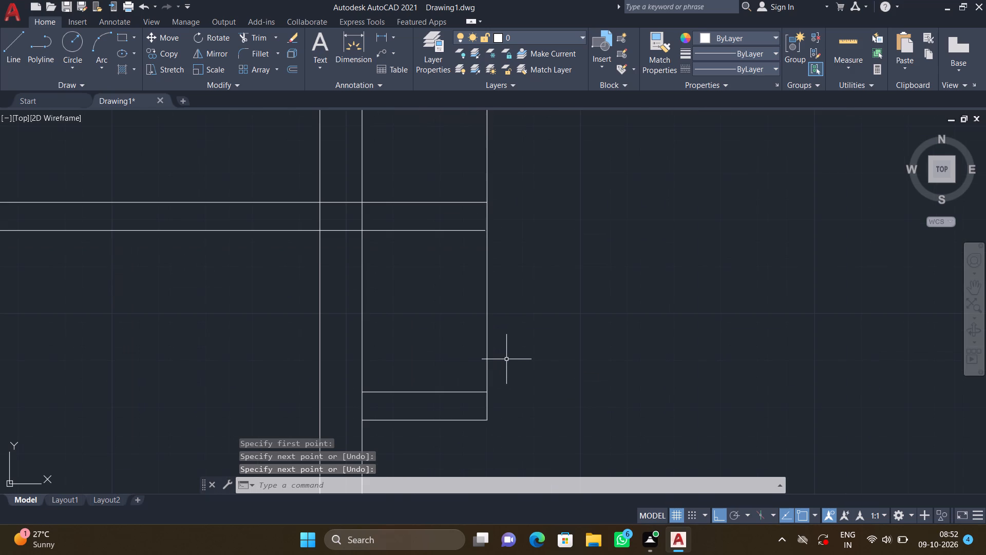
{"action": "middle_click_drag", "start_coordinate": [503, 351], "coordinate": [498, 405]}
{"action": "scroll", "coordinate": [498, 404], "scroll_direction": "down", "scroll_amount": 2}
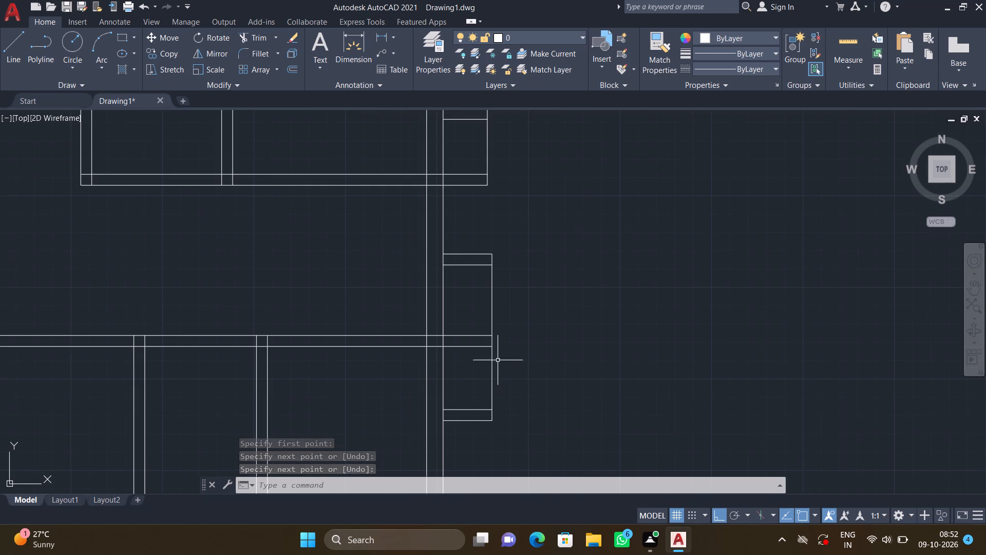
{"action": "scroll", "coordinate": [492, 266], "scroll_direction": "up", "scroll_amount": 2}
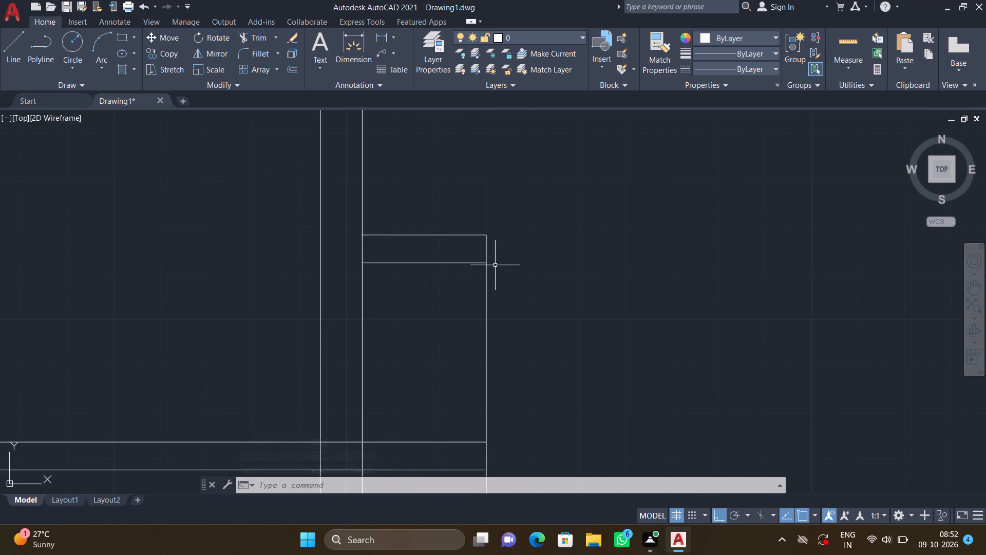
{"action": "key", "text": "l"}
{"action": "key", "text": "Return"}
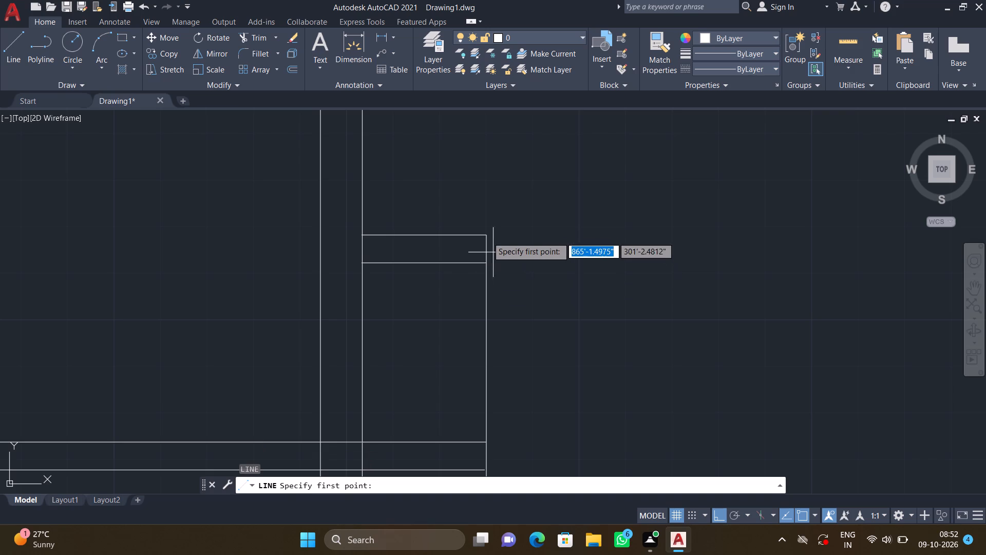
{"action": "scroll", "coordinate": [479, 228], "scroll_direction": "up", "scroll_amount": 2}
{"action": "left_click", "coordinate": [490, 245]}
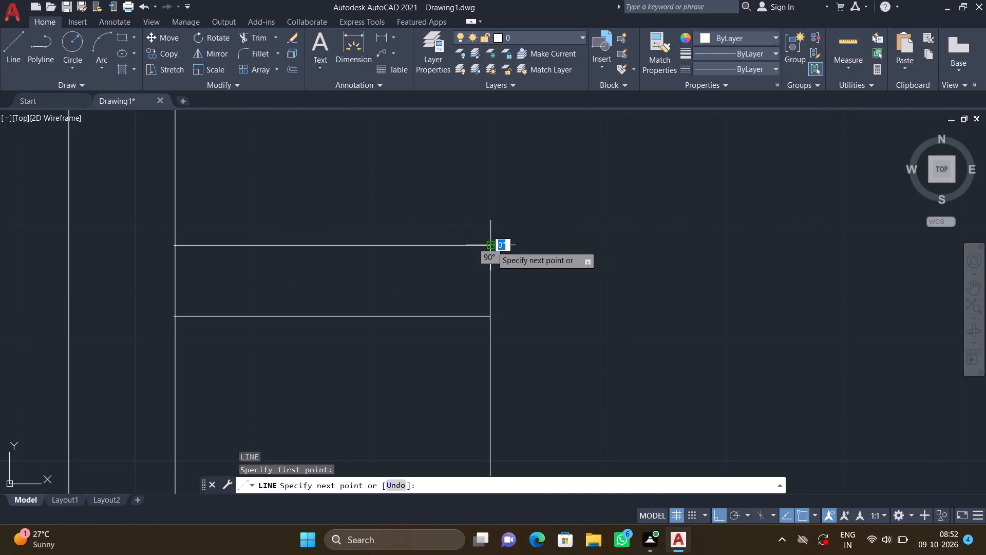
{"action": "scroll", "coordinate": [506, 246], "scroll_direction": "up", "scroll_amount": 2}
{"action": "left_click", "coordinate": [498, 245]}
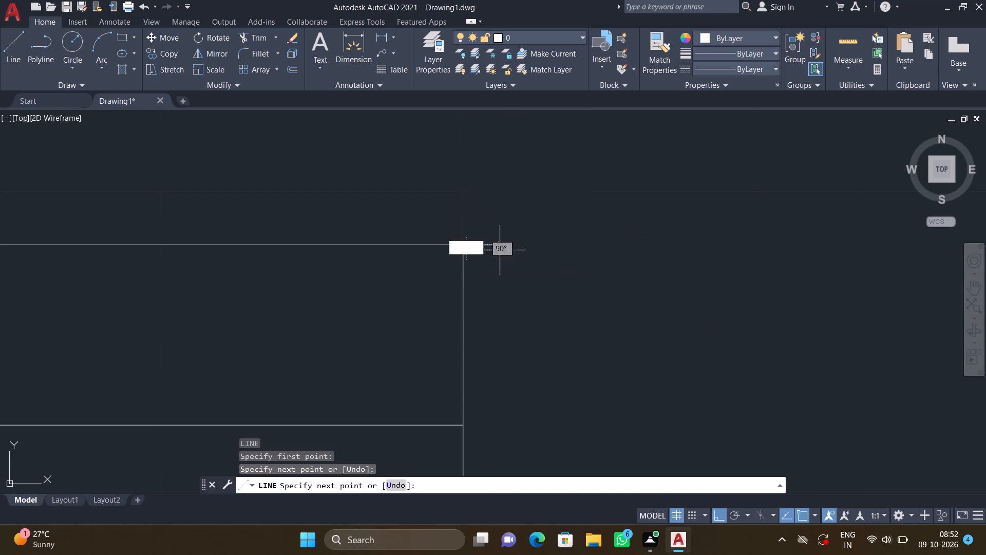
{"action": "scroll", "coordinate": [505, 282], "scroll_direction": "down", "scroll_amount": 4}
{"action": "middle_click_drag", "start_coordinate": [510, 344], "coordinate": [486, 256]}
{"action": "scroll", "coordinate": [491, 262], "scroll_direction": "down", "scroll_amount": 1}
{"action": "scroll", "coordinate": [508, 332], "scroll_direction": "down", "scroll_amount": 1}
{"action": "middle_click_drag", "start_coordinate": [506, 329], "coordinate": [496, 291]}
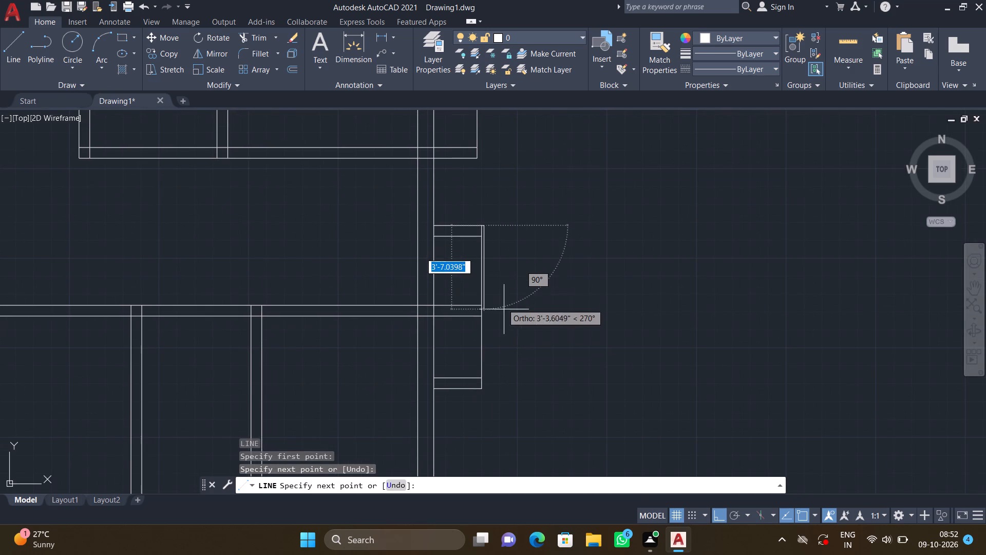
{"action": "middle_click_drag", "start_coordinate": [506, 329], "coordinate": [493, 275]}
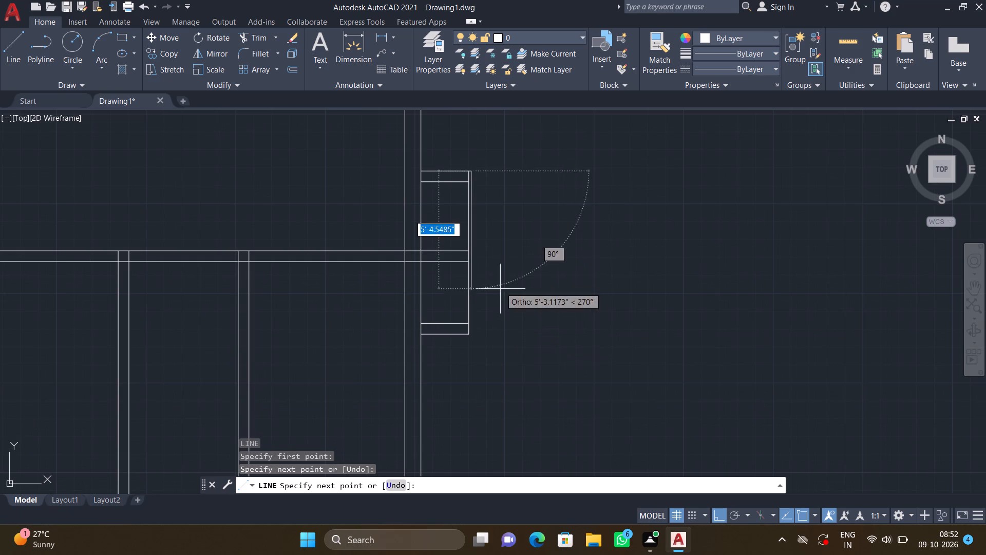
{"action": "scroll", "coordinate": [497, 338], "scroll_direction": "up", "scroll_amount": 2}
{"action": "scroll", "coordinate": [439, 335], "scroll_direction": "up", "scroll_amount": 2}
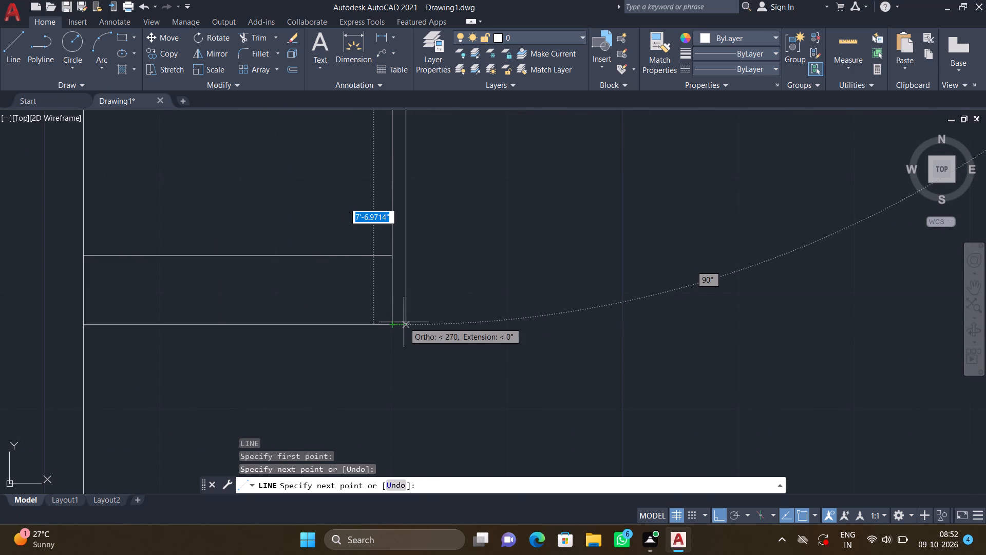
{"action": "left_click", "coordinate": [406, 323]}
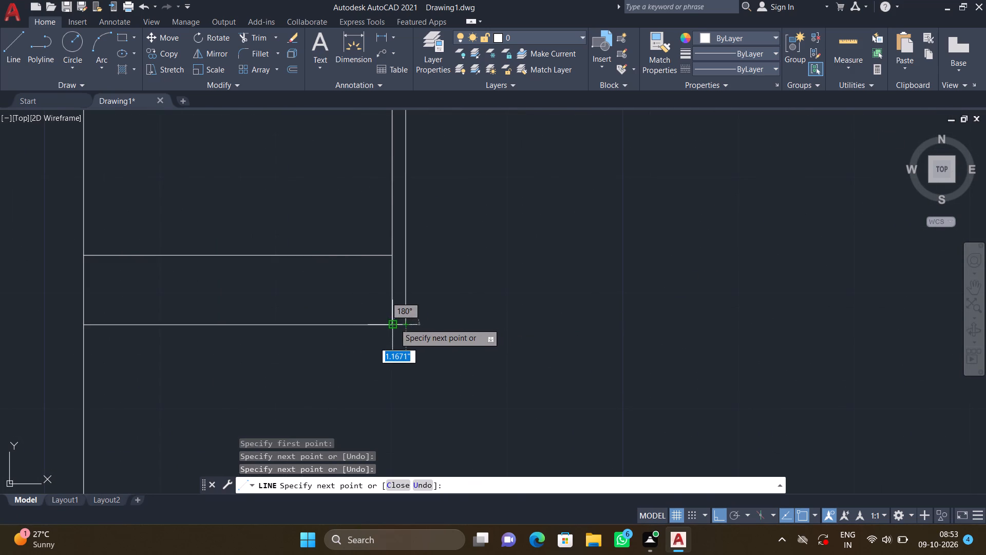
{"action": "left_click", "coordinate": [394, 323]}
{"action": "key", "text": "Return"}
{"action": "scroll", "coordinate": [488, 282], "scroll_direction": "down", "scroll_amount": 2}
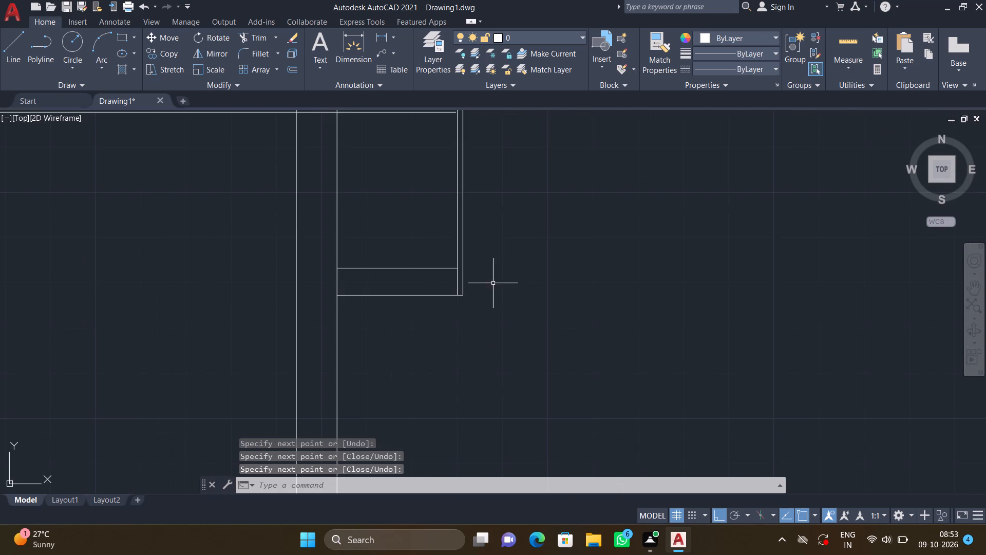
Outline a strip about 2.6" wide and 3'-6" long along the outer side of the next projection to the north, using connected lines.
{"action": "middle_click_drag", "start_coordinate": [483, 269], "coordinate": [440, 428]}
{"action": "scroll", "coordinate": [441, 419], "scroll_direction": "down", "scroll_amount": 2}
{"action": "middle_click_drag", "start_coordinate": [415, 196], "coordinate": [401, 312]}
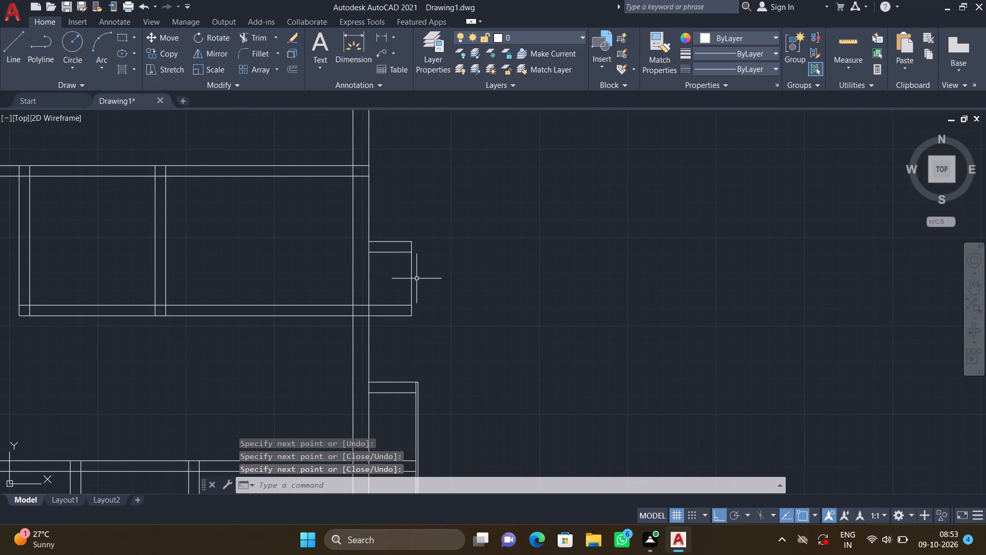
{"action": "scroll", "coordinate": [419, 270], "scroll_direction": "up", "scroll_amount": 1}
{"action": "key", "text": "l"}
{"action": "key", "text": "Return"}
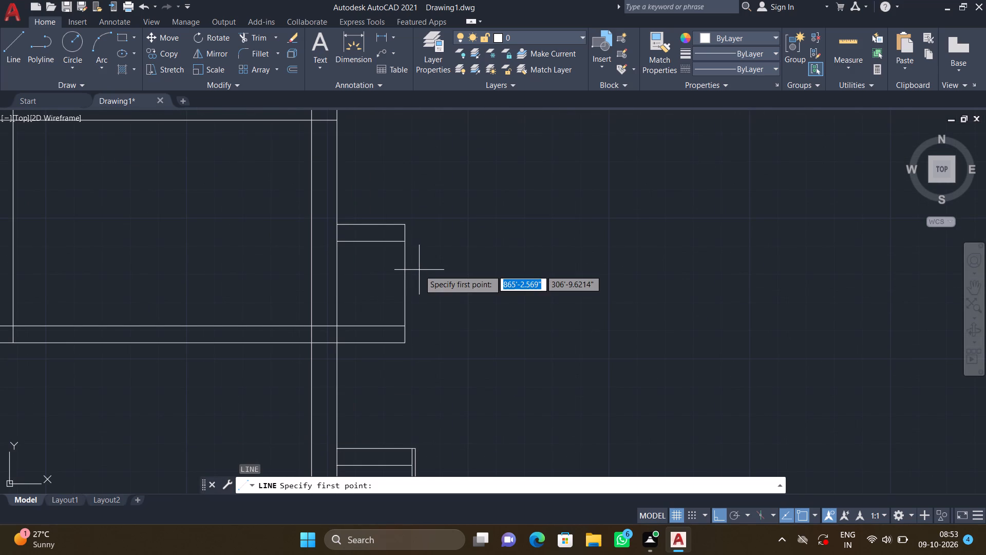
{"action": "scroll", "coordinate": [399, 230], "scroll_direction": "up", "scroll_amount": 2}
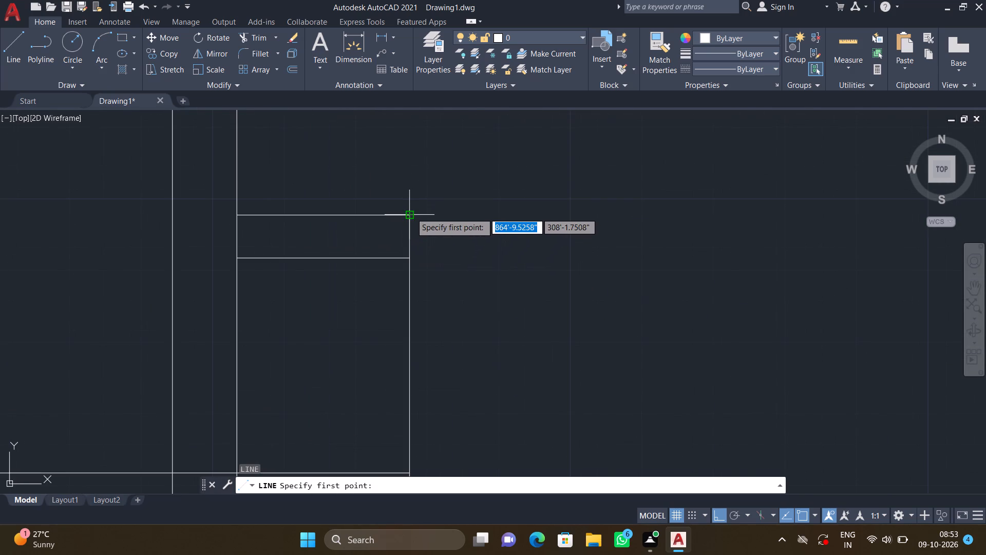
{"action": "double_click", "coordinate": [411, 213]}
{"action": "scroll", "coordinate": [433, 211], "scroll_direction": "up", "scroll_amount": 1}
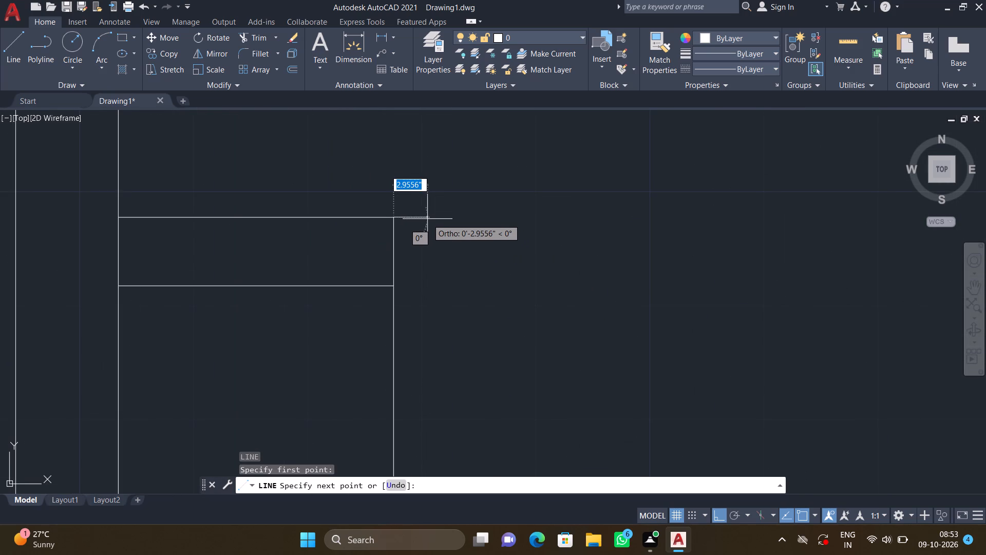
{"action": "double_click", "coordinate": [423, 216]}
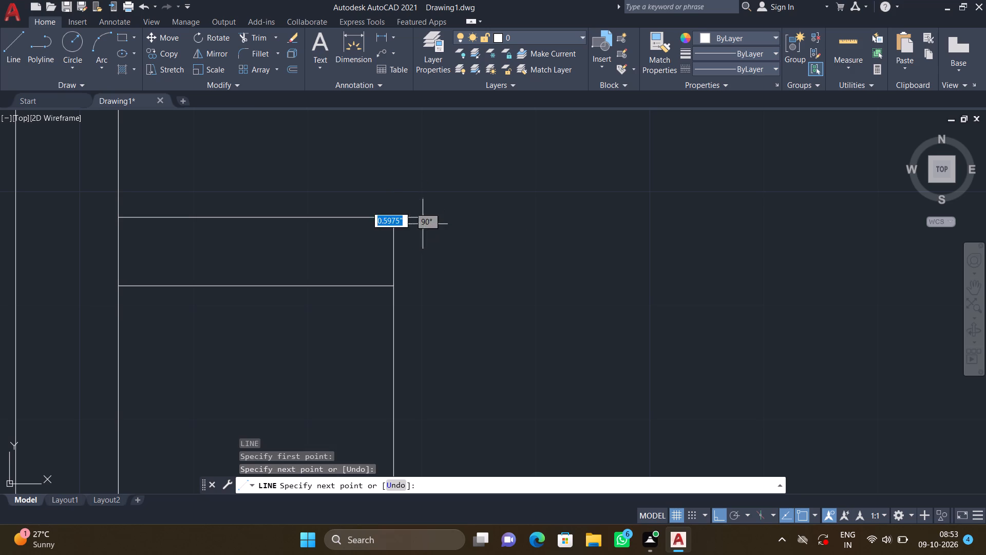
{"action": "scroll", "coordinate": [421, 264], "scroll_direction": "down", "scroll_amount": 3}
{"action": "middle_click_drag", "start_coordinate": [427, 316], "coordinate": [416, 270]}
{"action": "scroll", "coordinate": [414, 321], "scroll_direction": "up", "scroll_amount": 5}
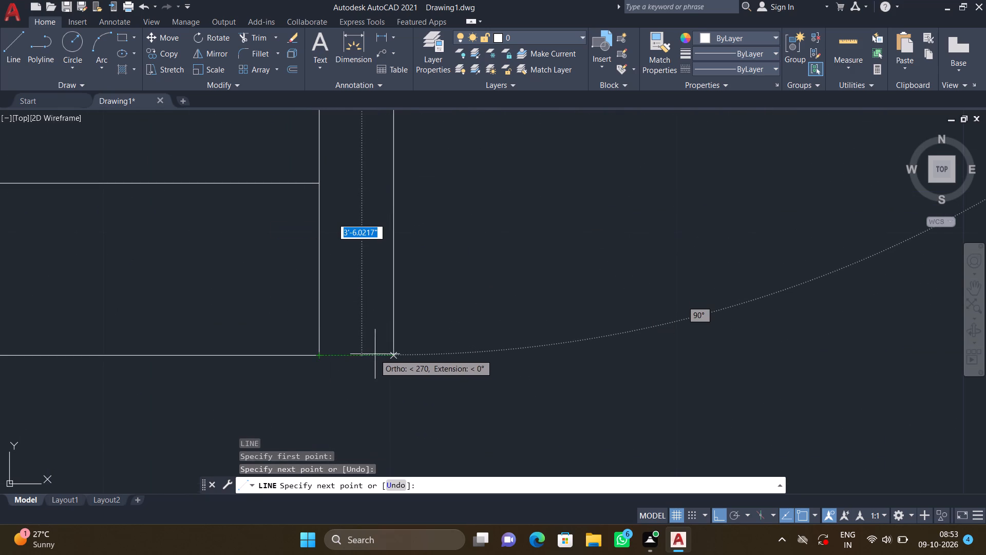
{"action": "left_click", "coordinate": [394, 353]}
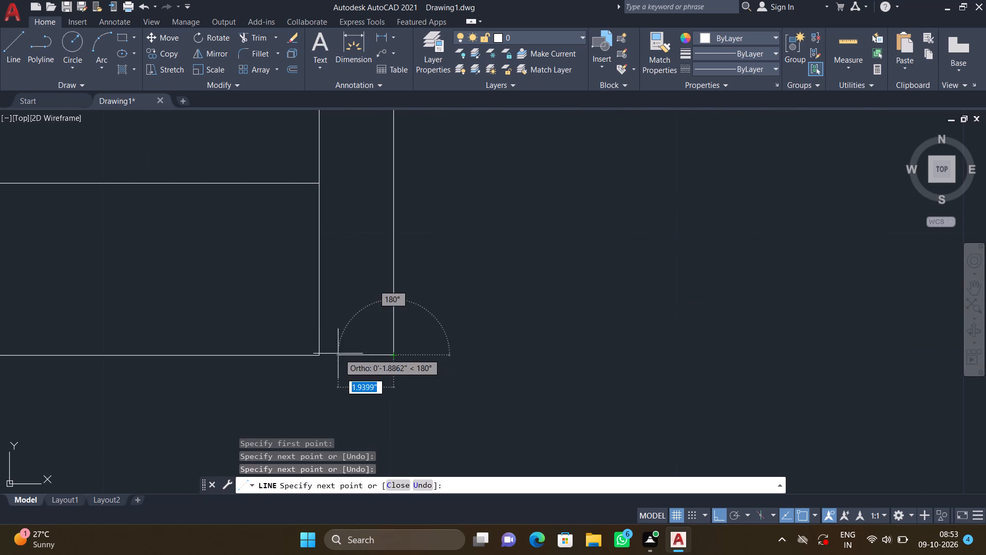
{"action": "left_click", "coordinate": [320, 357]}
{"action": "key", "text": "Return"}
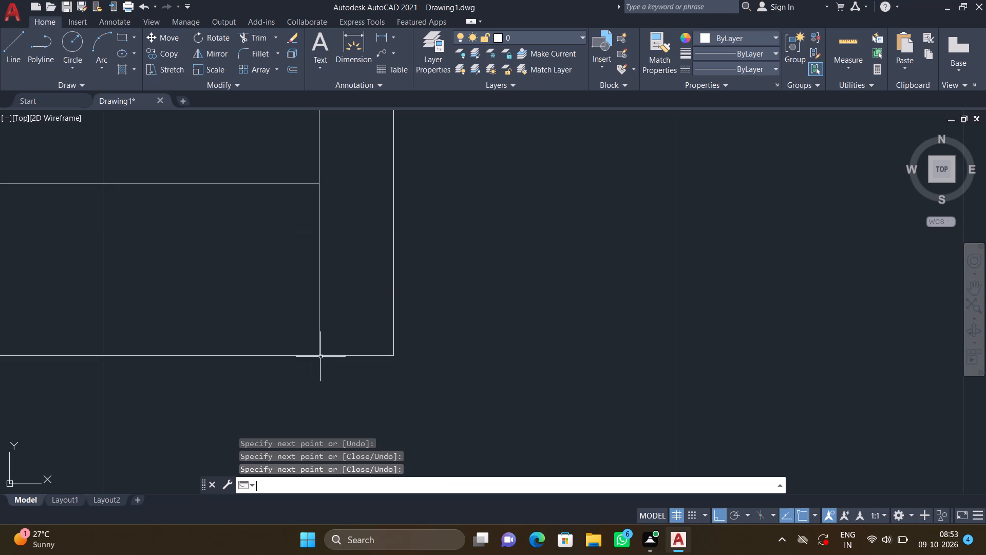
Trim both end pieces of the inner vertical line in the northern projection, where it crosses the 6" horizontal walls.
{"action": "scroll", "coordinate": [322, 352], "scroll_direction": "down", "scroll_amount": 2}
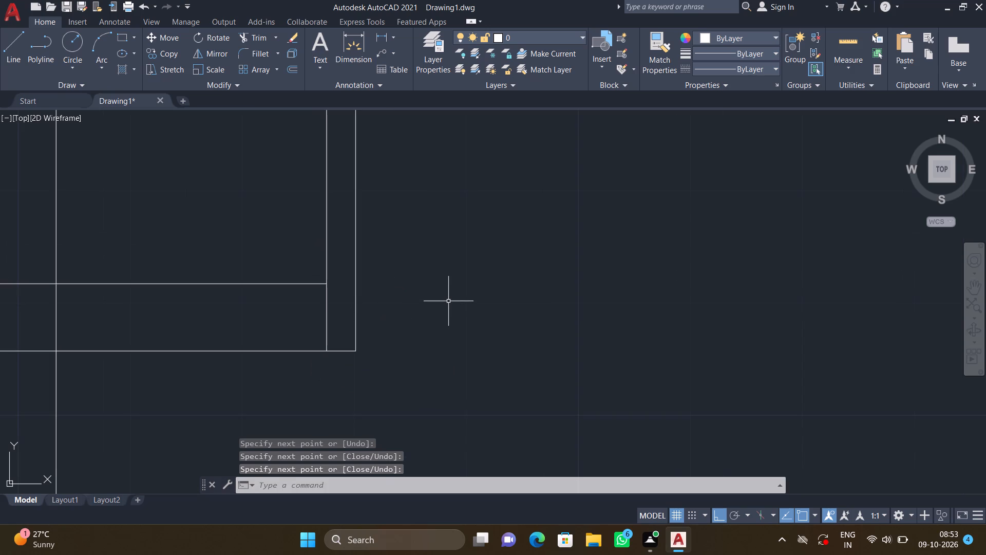
{"action": "scroll", "coordinate": [448, 277], "scroll_direction": "down", "scroll_amount": 3}
{"action": "middle_click_drag", "start_coordinate": [490, 256], "coordinate": [553, 235]}
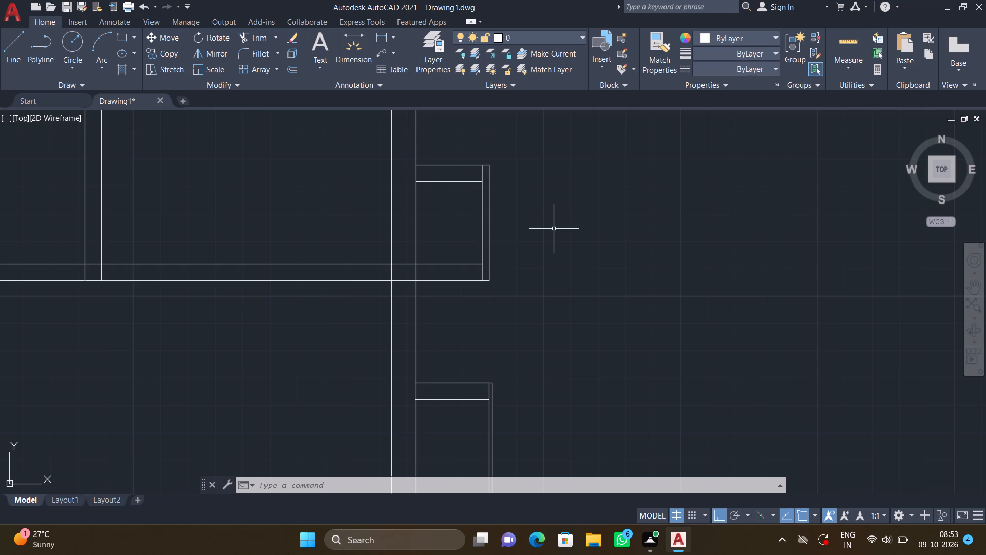
{"action": "scroll", "coordinate": [555, 230], "scroll_direction": "down", "scroll_amount": 2}
{"action": "middle_click_drag", "start_coordinate": [529, 261], "coordinate": [520, 193]}
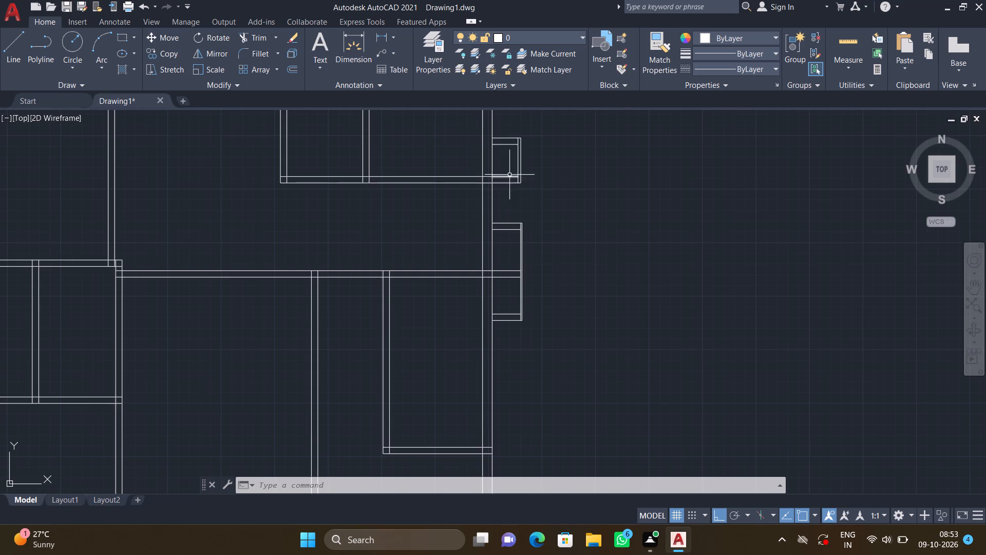
{"action": "scroll", "coordinate": [516, 180], "scroll_direction": "up", "scroll_amount": 3}
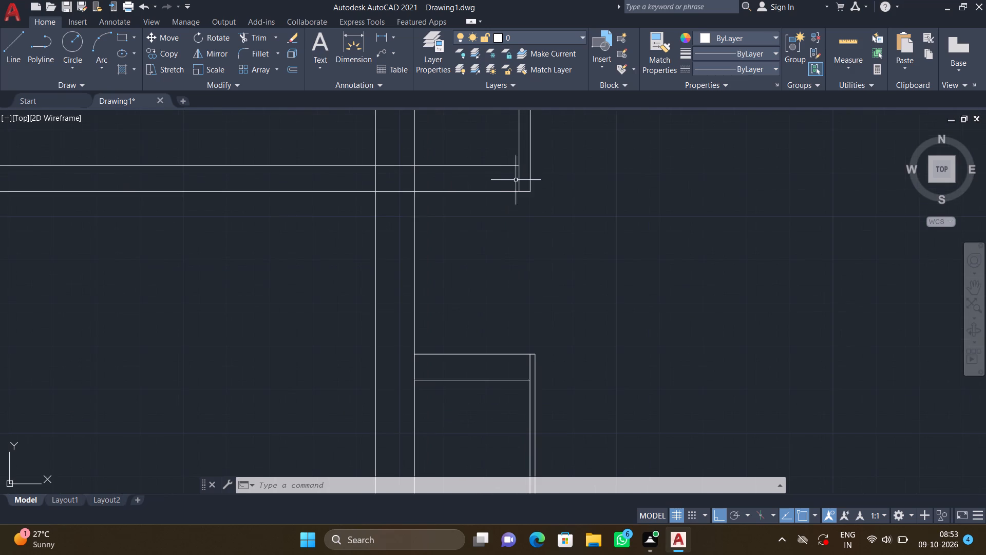
{"action": "scroll", "coordinate": [525, 177], "scroll_direction": "up", "scroll_amount": 1}
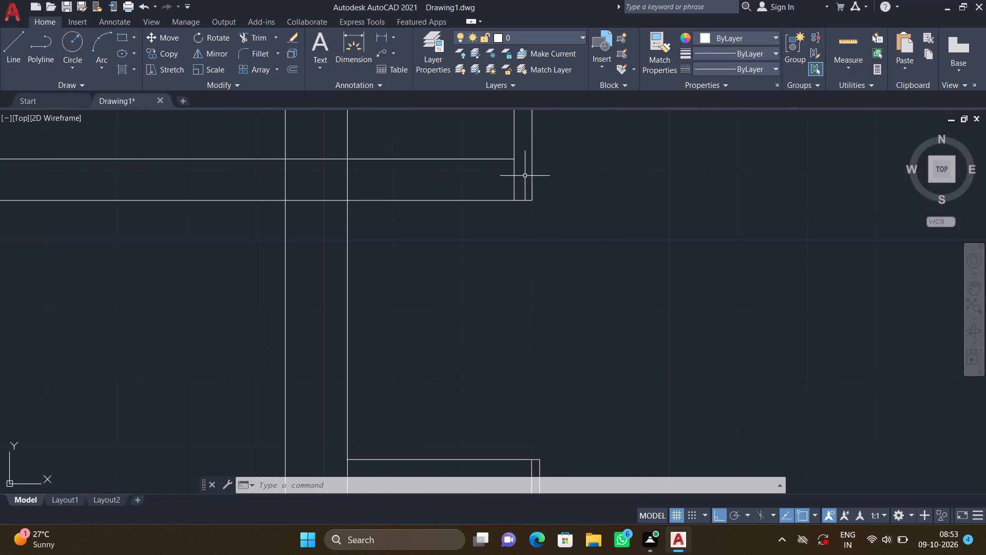
{"action": "type", "text": "TR"}
{"action": "key", "text": "Return"}
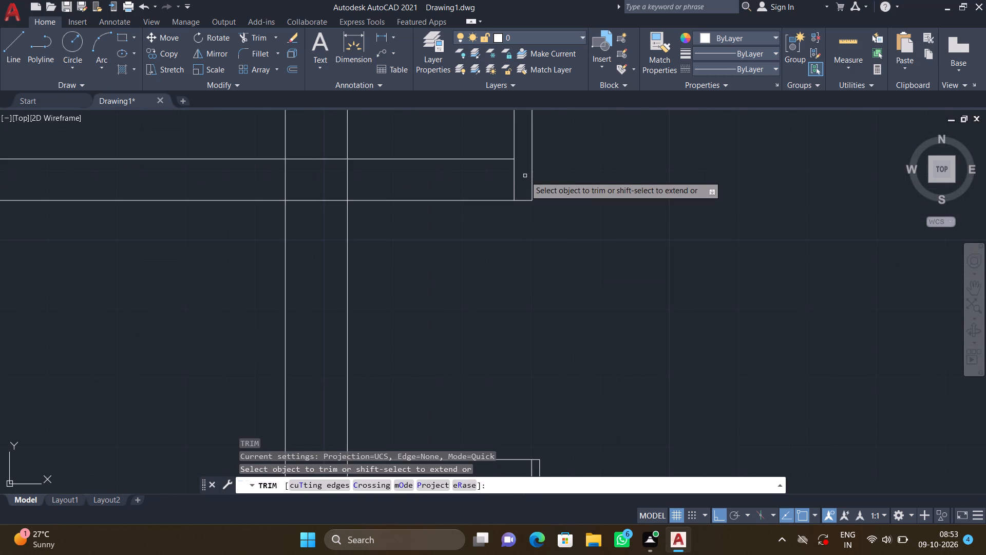
{"action": "left_click", "coordinate": [515, 173]}
{"action": "scroll", "coordinate": [571, 178], "scroll_direction": "down", "scroll_amount": 2}
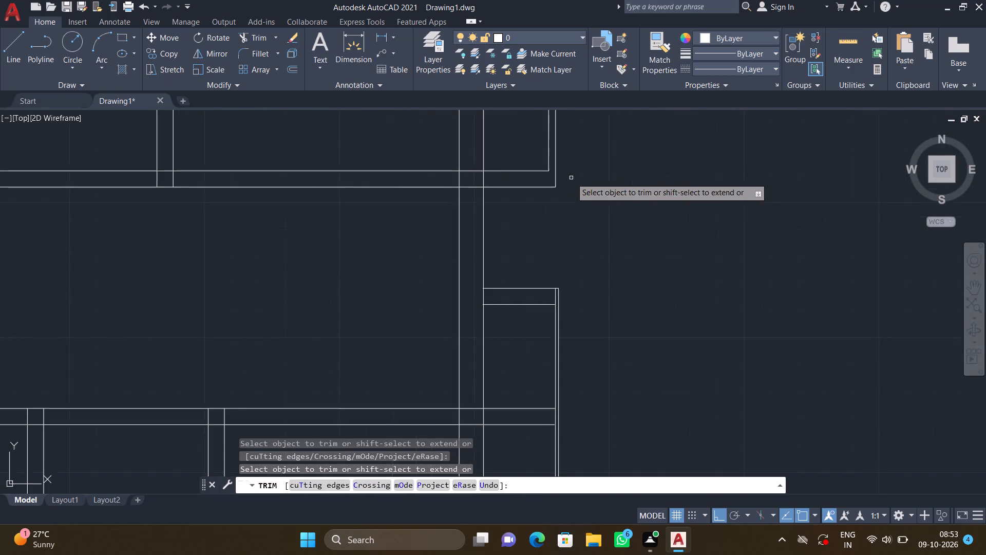
{"action": "middle_click_drag", "start_coordinate": [561, 184], "coordinate": [562, 304]}
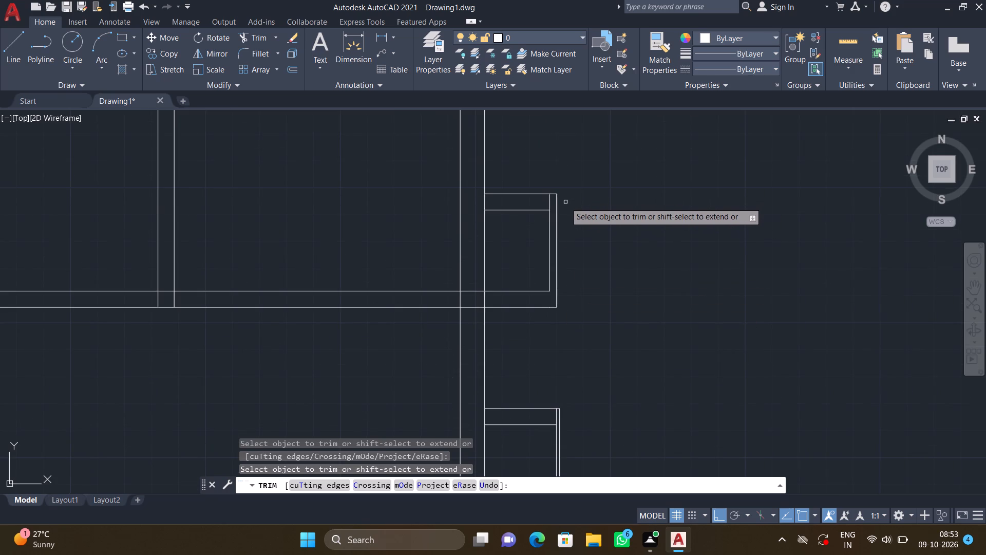
{"action": "scroll", "coordinate": [547, 199], "scroll_direction": "up", "scroll_amount": 1}
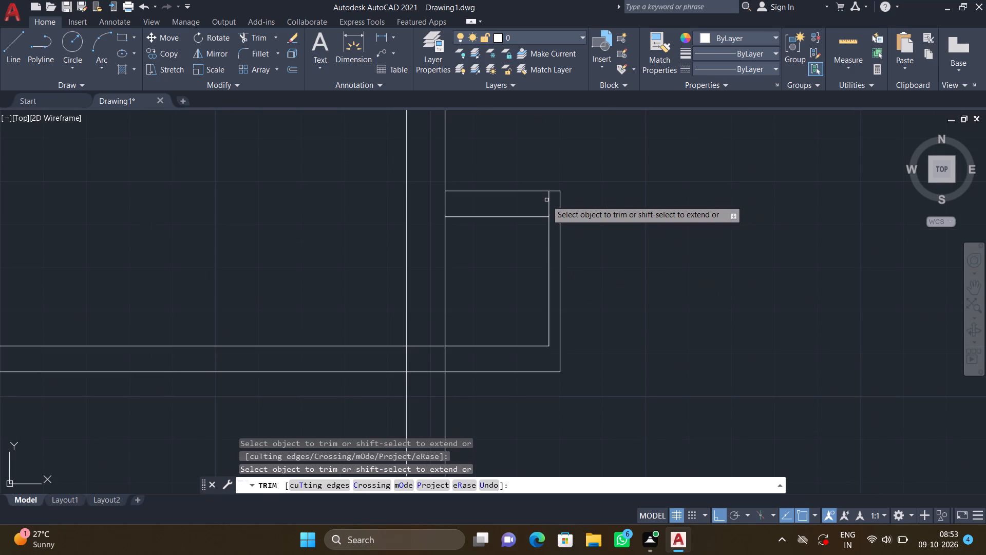
{"action": "left_click", "coordinate": [547, 205]}
{"action": "key", "text": "Return"}
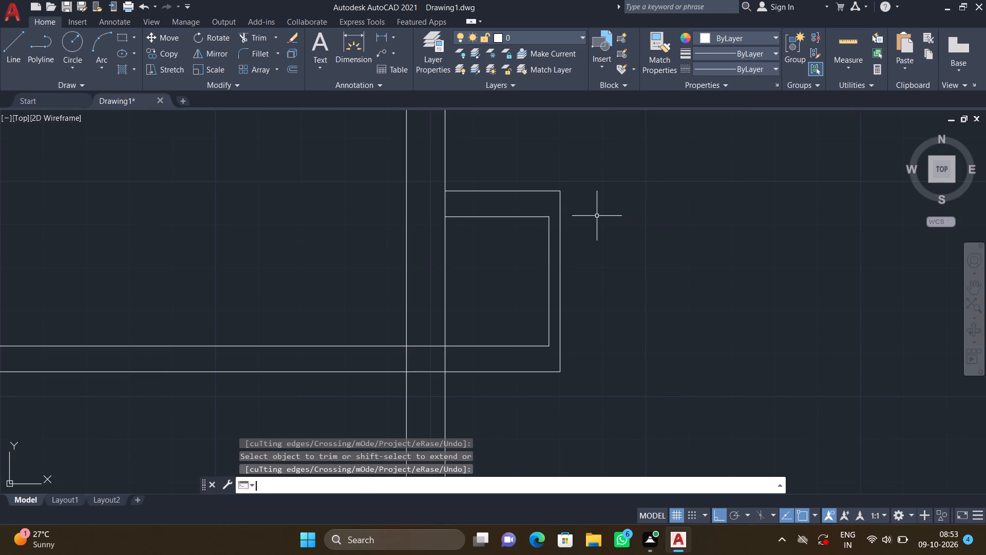
Extend the two inner horizontal lines of the northern projection east to its outermost vertical line.
{"action": "type", "text": "EX"}
{"action": "key", "text": "Return"}
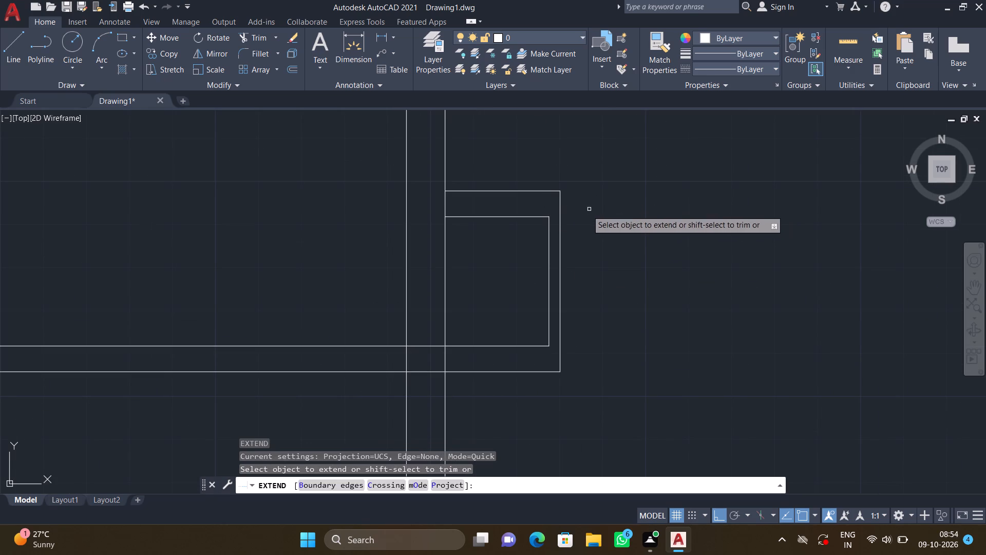
{"action": "left_click", "coordinate": [537, 216]}
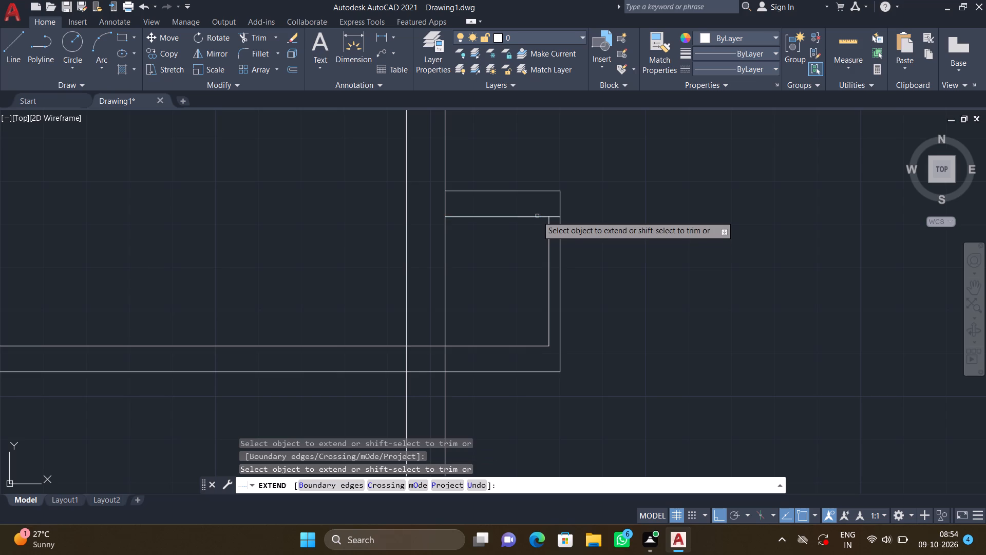
{"action": "left_click", "coordinate": [543, 345]}
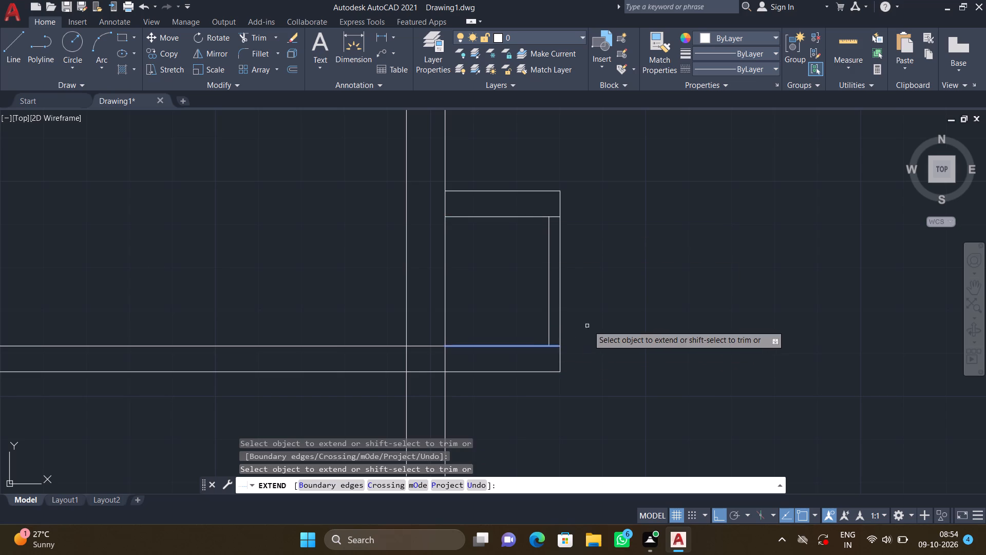
{"action": "key", "text": "Return"}
Extend the inner horizontal lines at the north and south ends of the southern projection to its outermost vertical line.
{"action": "scroll", "coordinate": [599, 318], "scroll_direction": "down", "scroll_amount": 3}
{"action": "middle_click_drag", "start_coordinate": [587, 403], "coordinate": [566, 321]}
{"action": "scroll", "coordinate": [573, 291], "scroll_direction": "up", "scroll_amount": 3}
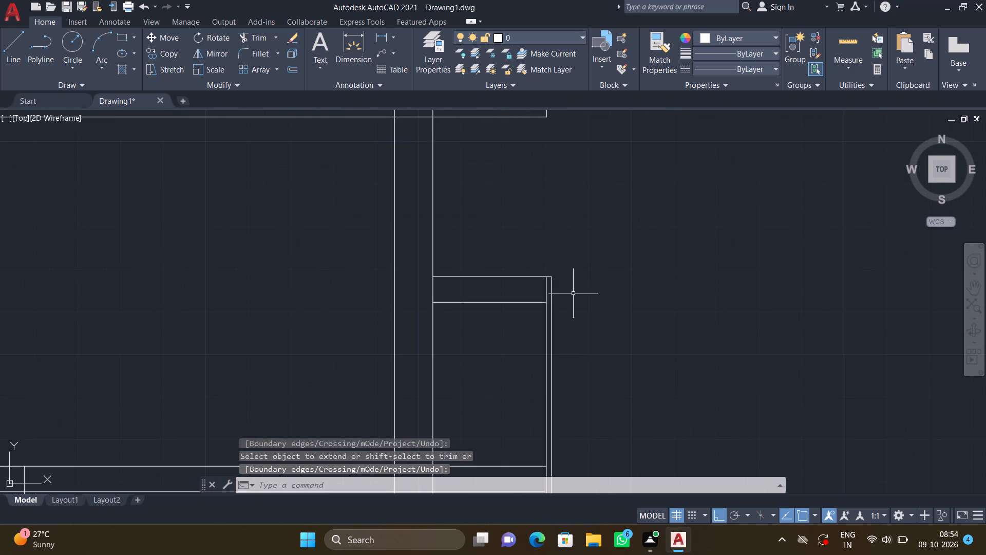
{"action": "scroll", "coordinate": [543, 290], "scroll_direction": "up", "scroll_amount": 2}
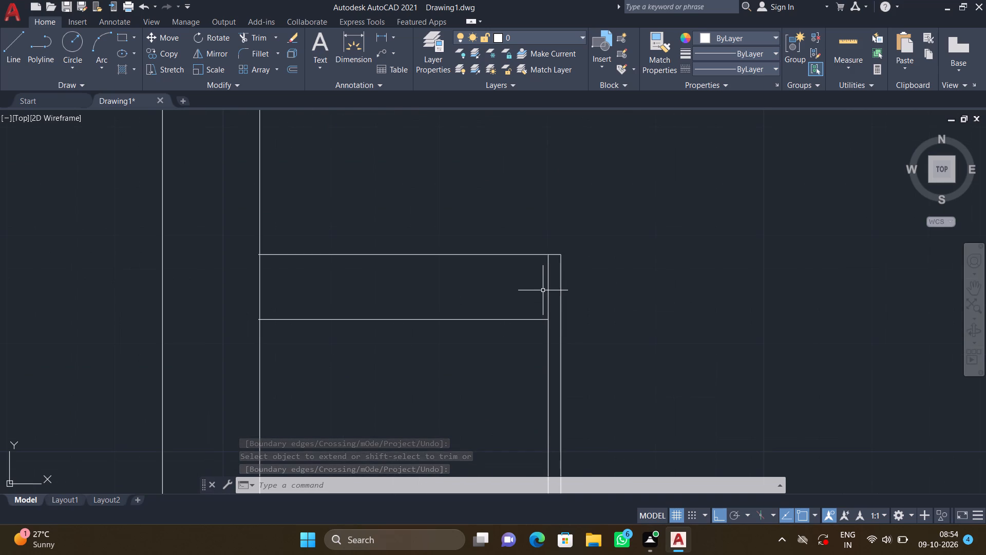
{"action": "type", "text": "EX"}
{"action": "key", "text": "Return"}
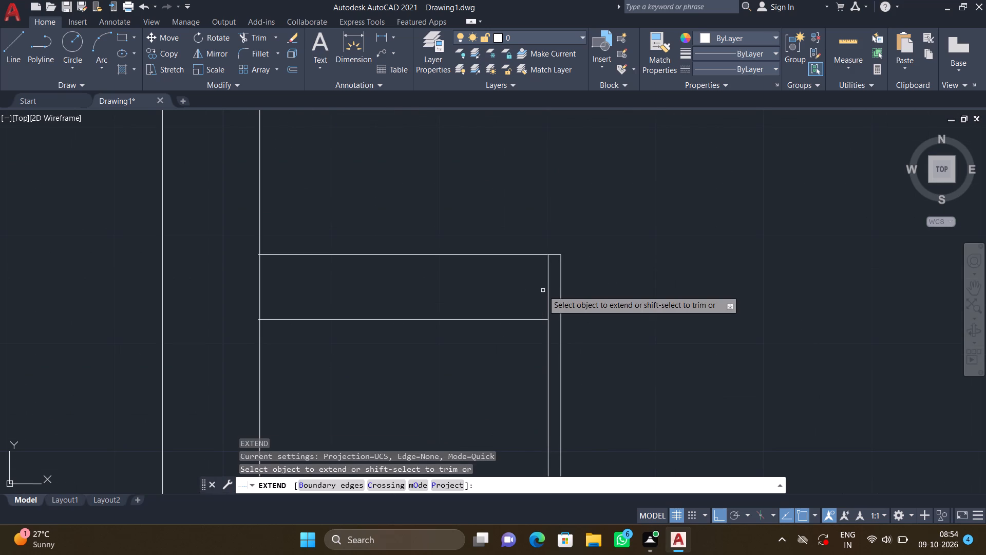
{"action": "left_click", "coordinate": [539, 321]}
{"action": "scroll", "coordinate": [552, 359], "scroll_direction": "down", "scroll_amount": 4}
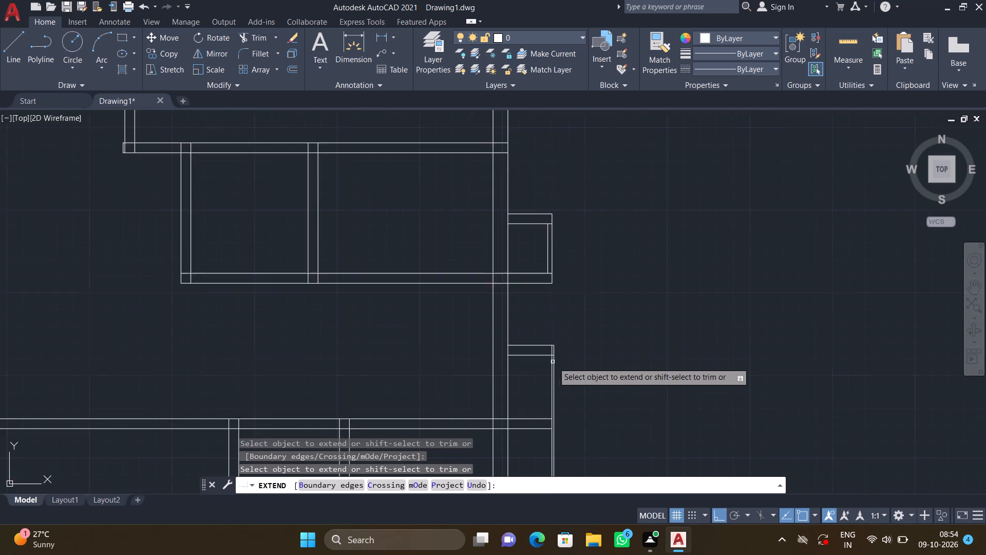
{"action": "middle_click_drag", "start_coordinate": [568, 371], "coordinate": [559, 301]}
{"action": "scroll", "coordinate": [541, 430], "scroll_direction": "up", "scroll_amount": 2}
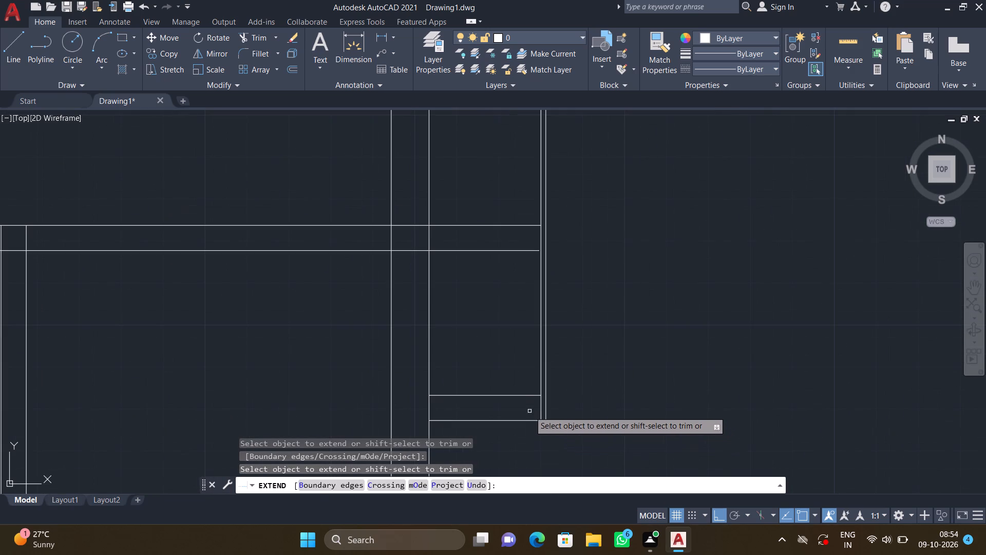
{"action": "scroll", "coordinate": [526, 401], "scroll_direction": "up", "scroll_amount": 3}
{"action": "left_click", "coordinate": [525, 379]}
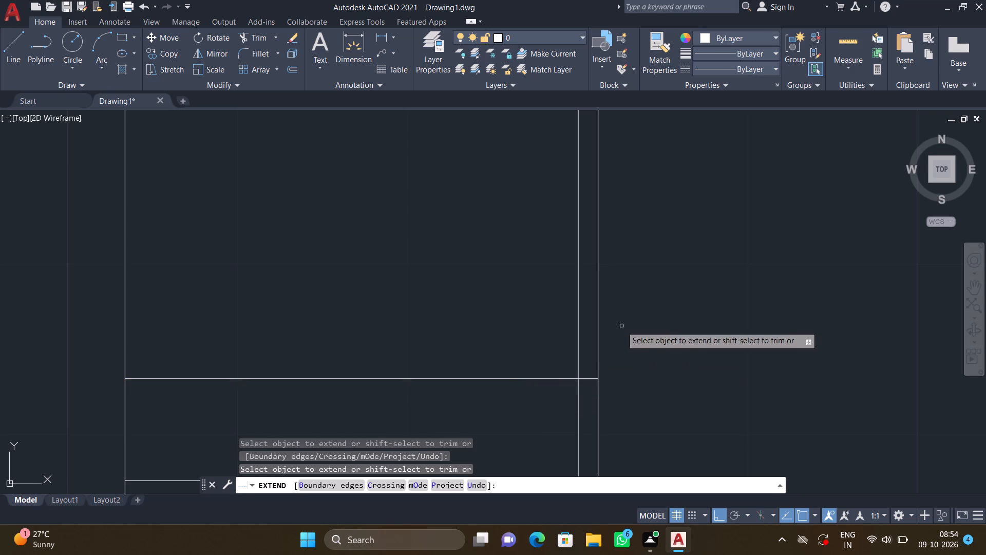
{"action": "key", "text": "Return"}
Trim both end pieces of the inner vertical line in the southern projection, within its north and south 6" walls.
{"action": "type", "text": "TR"}
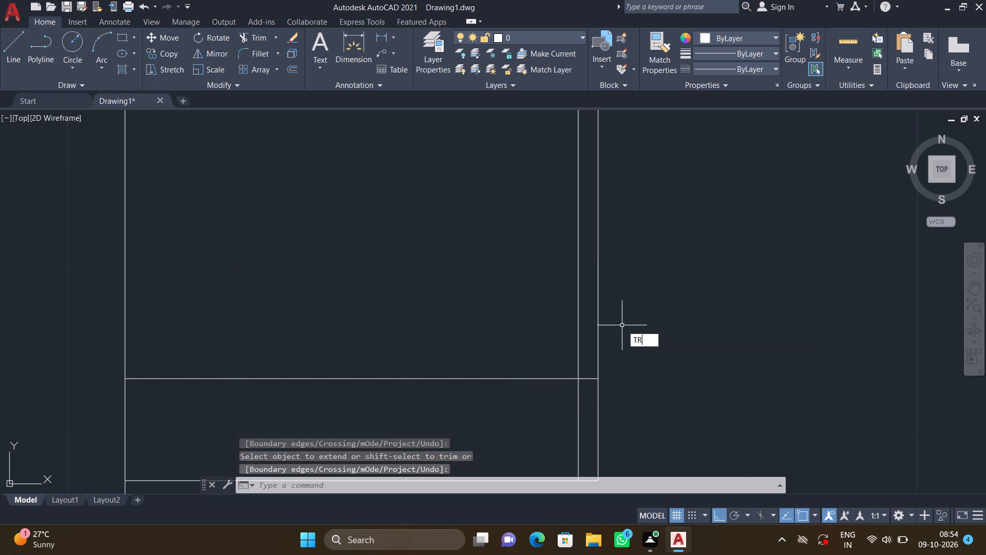
{"action": "key", "text": "Return"}
{"action": "scroll", "coordinate": [621, 330], "scroll_direction": "down", "scroll_amount": 5}
{"action": "middle_click_drag", "start_coordinate": [624, 263], "coordinate": [593, 373]}
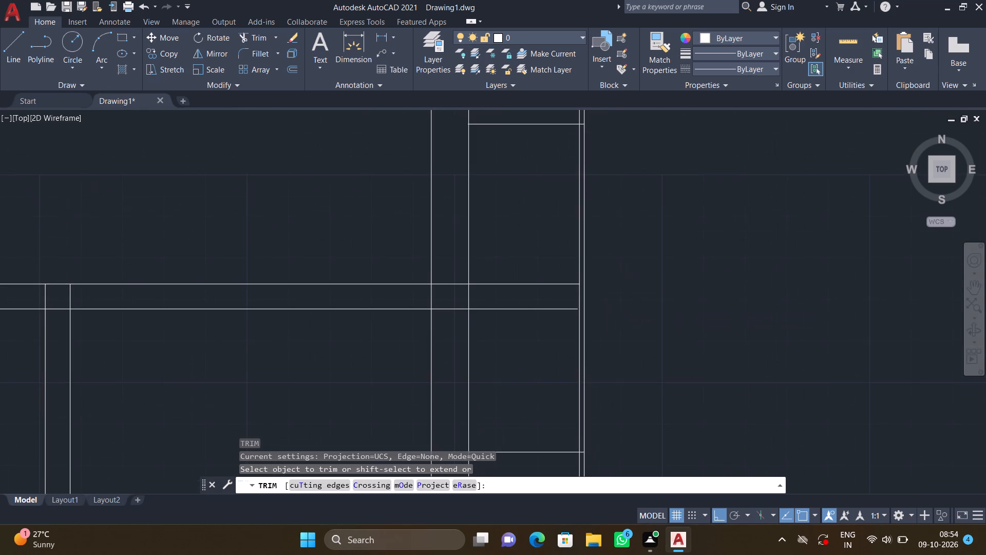
{"action": "middle_click_drag", "start_coordinate": [579, 269], "coordinate": [577, 401]}
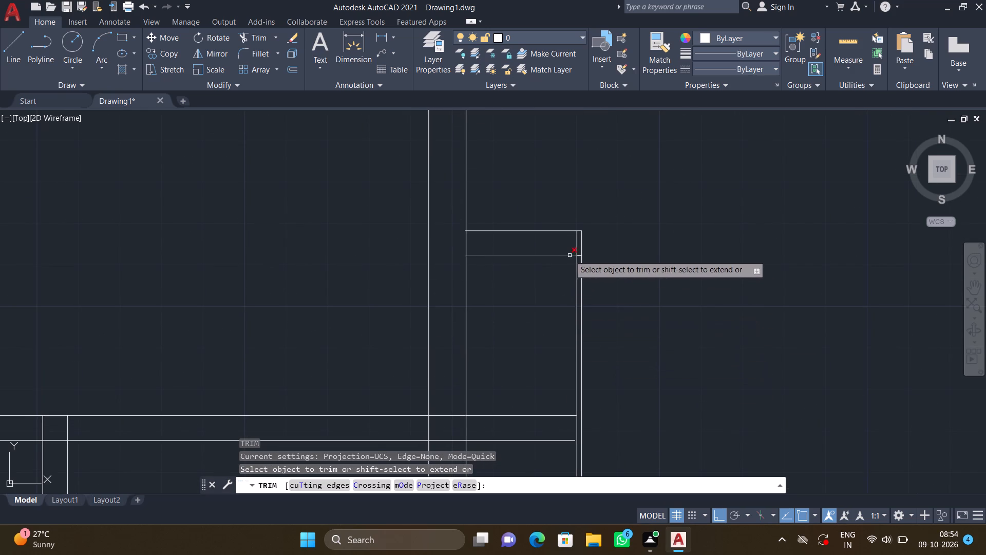
{"action": "scroll", "coordinate": [575, 246], "scroll_direction": "up", "scroll_amount": 1}
{"action": "left_click", "coordinate": [578, 240]}
{"action": "scroll", "coordinate": [644, 306], "scroll_direction": "down", "scroll_amount": 4}
{"action": "scroll", "coordinate": [652, 372], "scroll_direction": "up", "scroll_amount": 1}
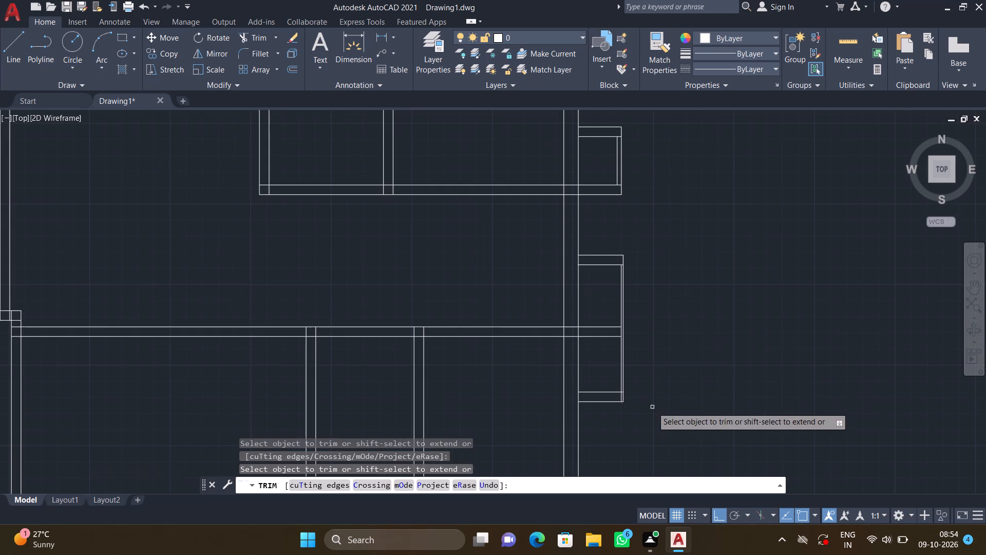
{"action": "middle_click_drag", "start_coordinate": [618, 421], "coordinate": [567, 346]}
{"action": "scroll", "coordinate": [576, 331], "scroll_direction": "up", "scroll_amount": 4}
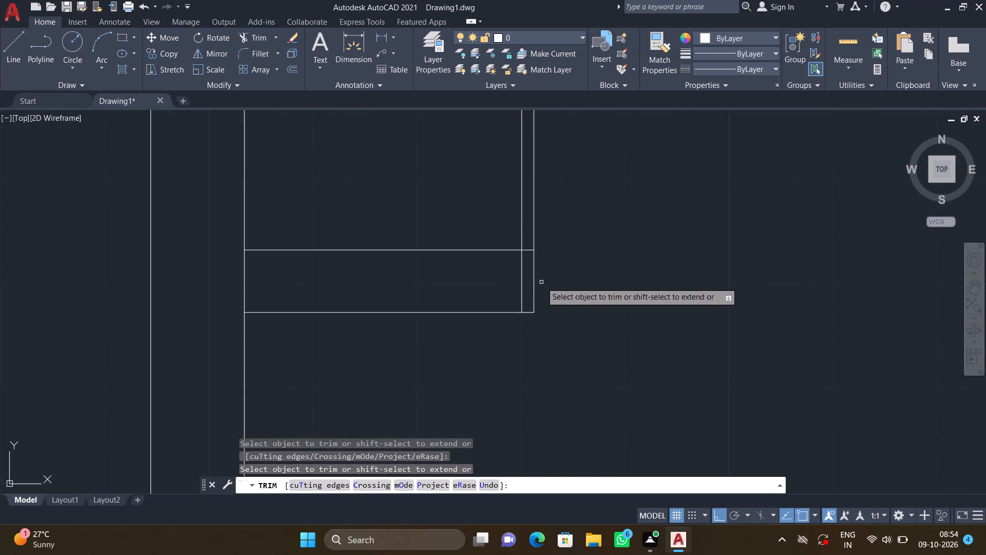
{"action": "scroll", "coordinate": [519, 274], "scroll_direction": "up", "scroll_amount": 1}
{"action": "left_click", "coordinate": [523, 271]}
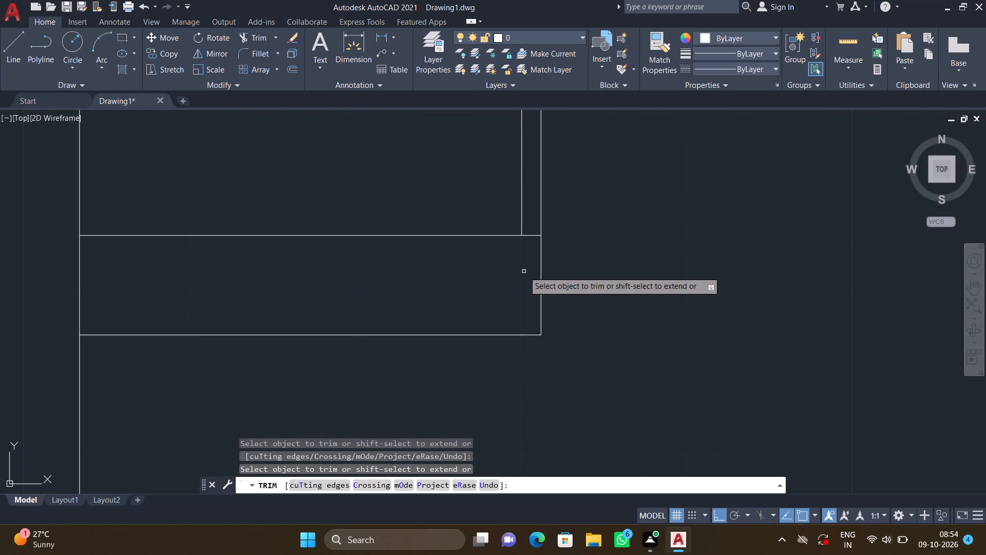
{"action": "key", "text": "Return"}
Draw a stub about 1'-5" long and 5.4" wide from the east wall's inner line outward, between the southern projection and the southeast room's south wall.
{"action": "scroll", "coordinate": [551, 250], "scroll_direction": "down", "scroll_amount": 5}
{"action": "middle_click_drag", "start_coordinate": [598, 202], "coordinate": [599, 306]}
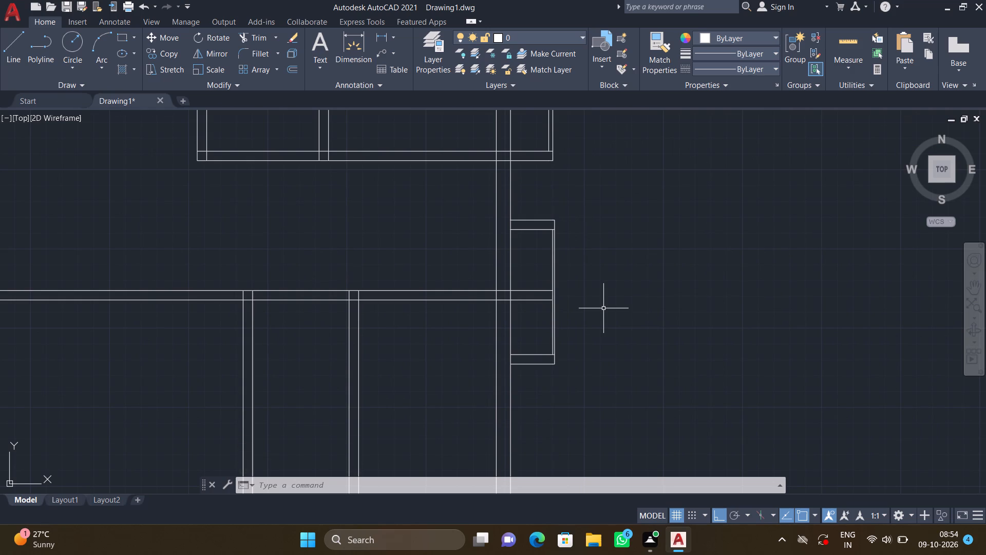
{"action": "middle_click_drag", "start_coordinate": [581, 352], "coordinate": [589, 266]}
{"action": "scroll", "coordinate": [593, 269], "scroll_direction": "down", "scroll_amount": 2}
{"action": "middle_click_drag", "start_coordinate": [578, 362], "coordinate": [574, 325]}
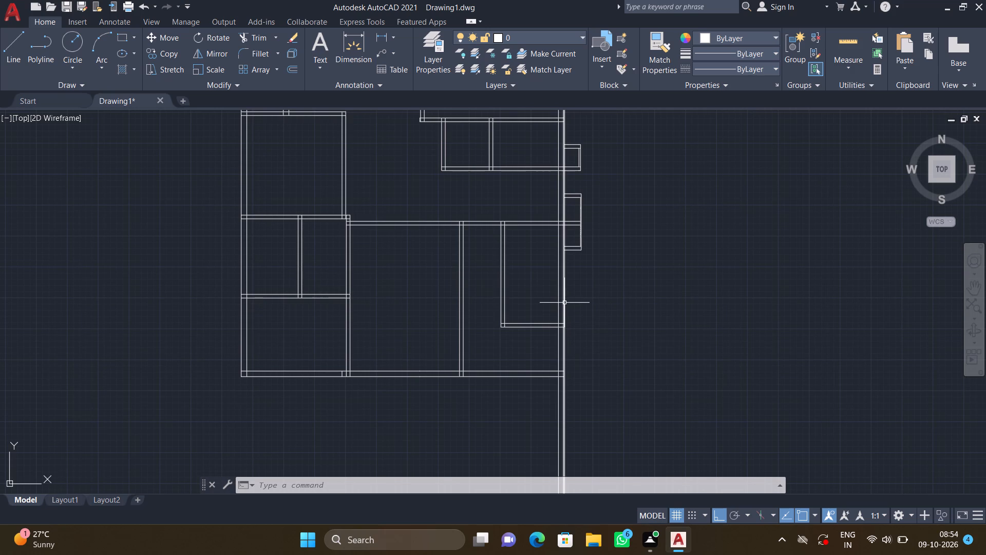
{"action": "scroll", "coordinate": [567, 298], "scroll_direction": "up", "scroll_amount": 2}
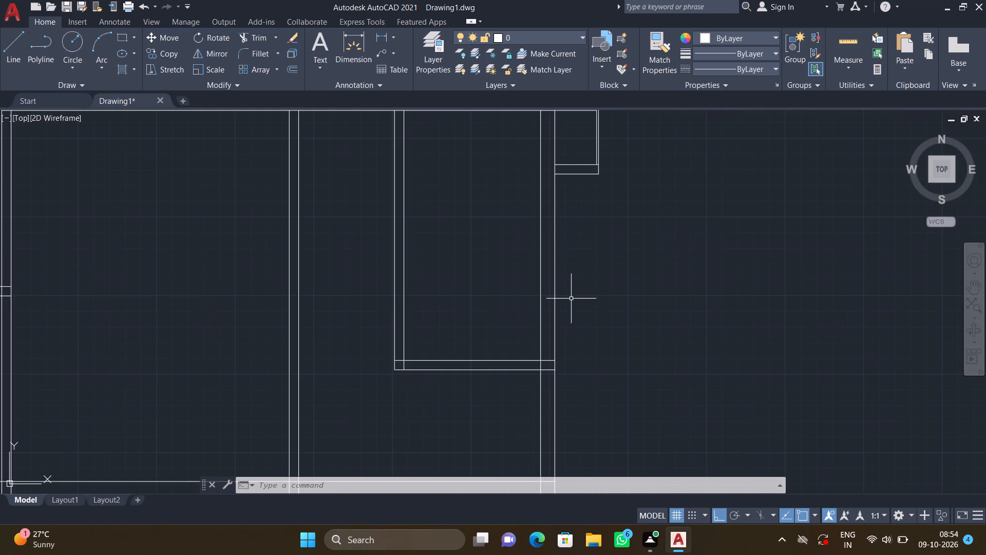
{"action": "key", "text": "l"}
{"action": "key", "text": "Return"}
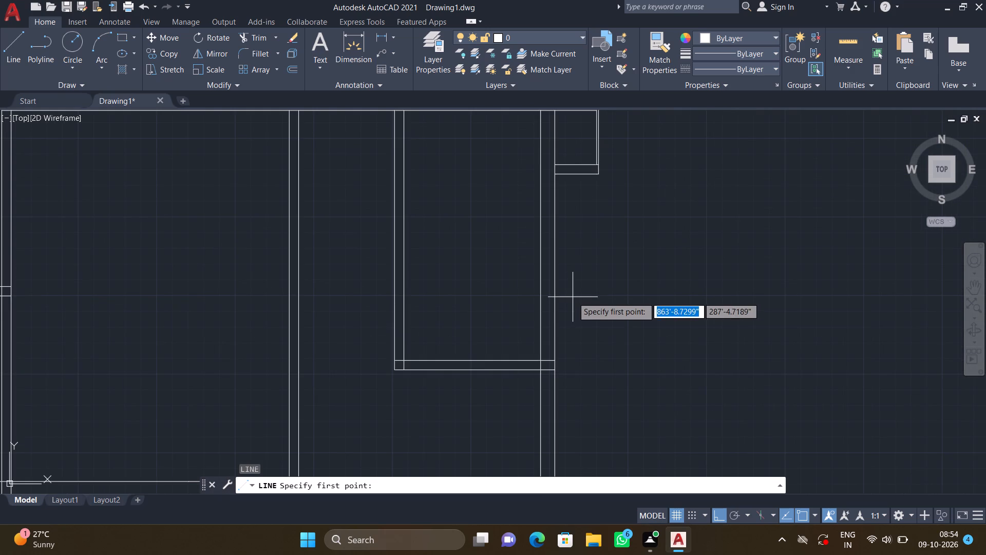
{"action": "scroll", "coordinate": [545, 309], "scroll_direction": "up", "scroll_amount": 2}
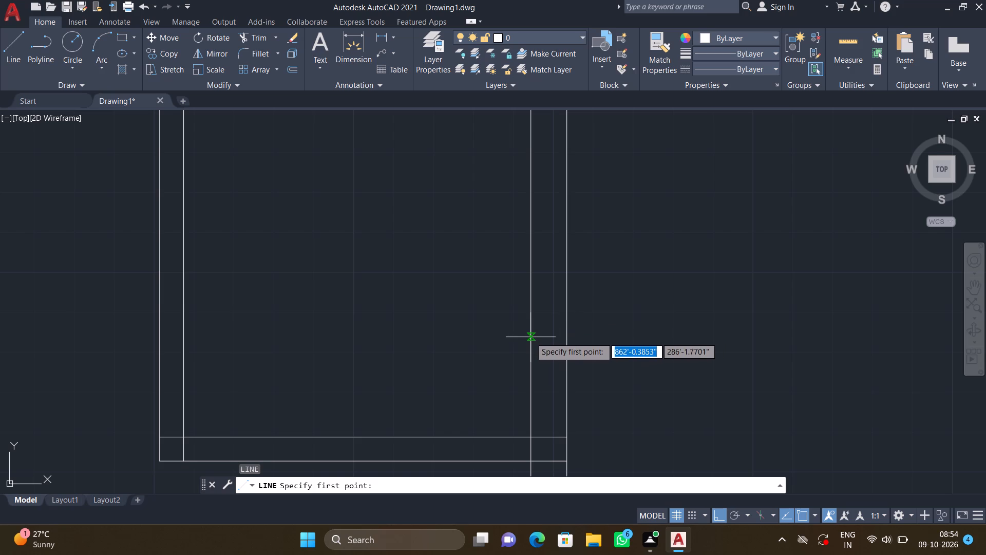
{"action": "double_click", "coordinate": [530, 335]}
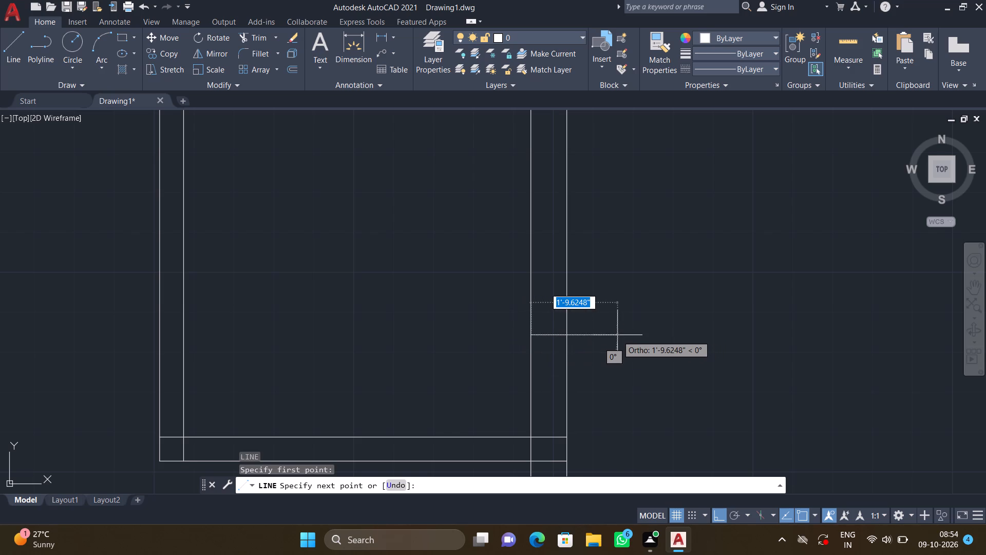
{"action": "scroll", "coordinate": [614, 337], "scroll_direction": "up", "scroll_amount": 1}
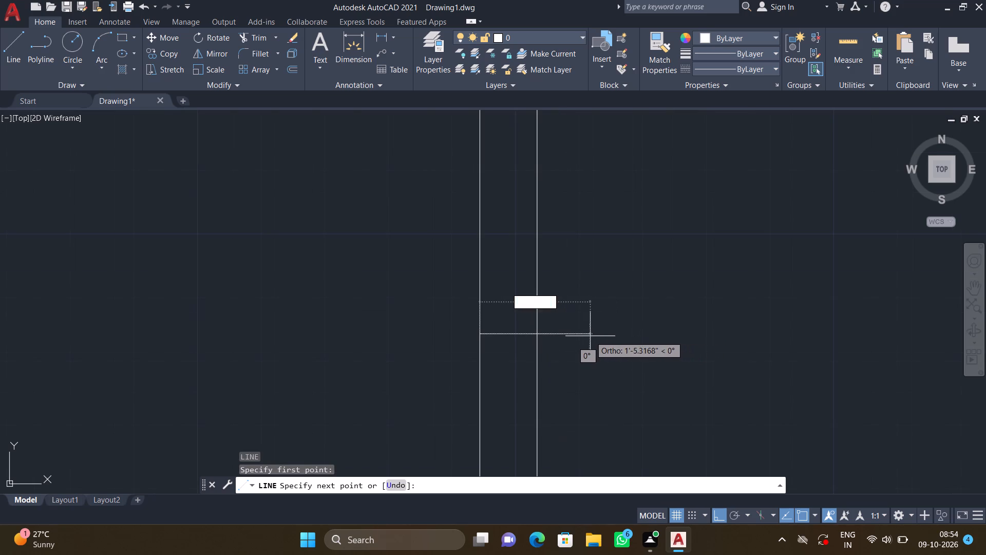
{"action": "left_click", "coordinate": [590, 336]}
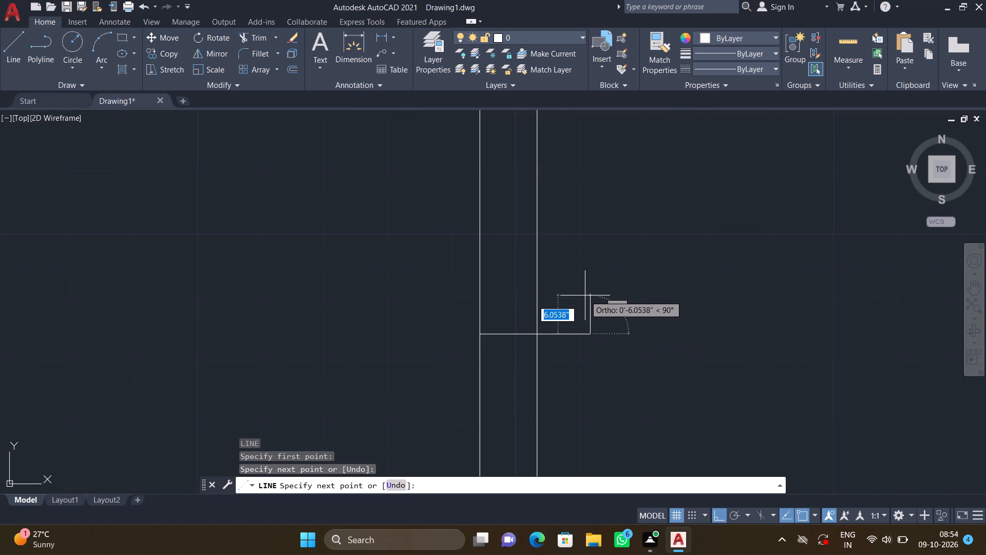
{"action": "scroll", "coordinate": [585, 295], "scroll_direction": "up", "scroll_amount": 1}
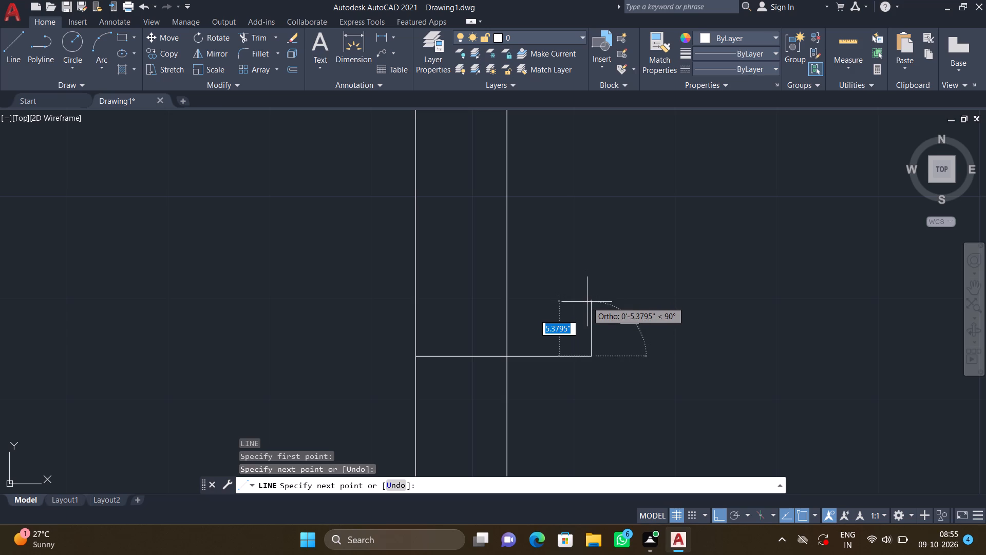
{"action": "left_click", "coordinate": [587, 302]}
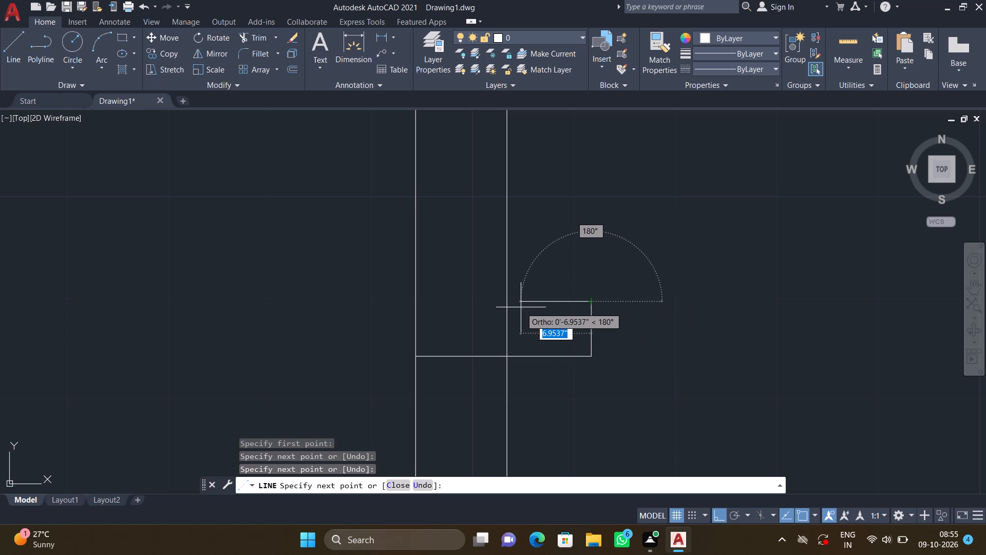
{"action": "double_click", "coordinate": [418, 302]}
{"action": "key", "text": "Return"}
Draw a second stub about 1'-5" long and 6" wide across the east wall, north of the first stub and aligned with its outer end.
{"action": "key", "text": "l"}
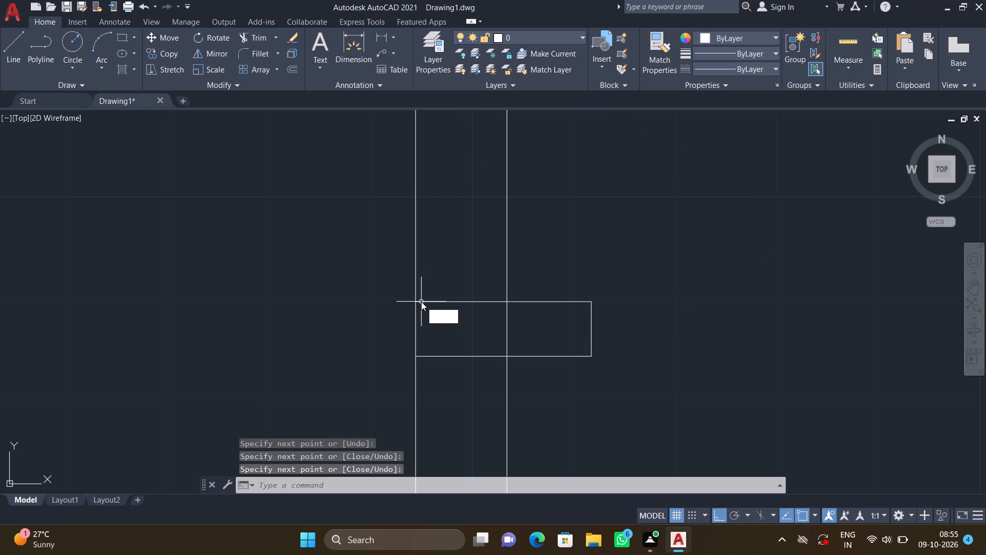
{"action": "key", "text": "Return"}
{"action": "scroll", "coordinate": [435, 295], "scroll_direction": "down", "scroll_amount": 3}
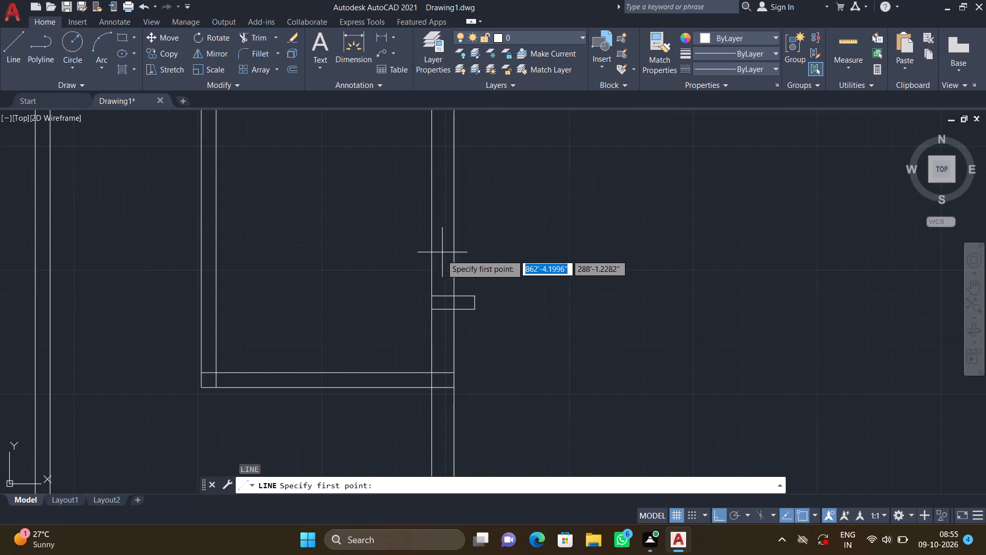
{"action": "middle_click_drag", "start_coordinate": [439, 263], "coordinate": [446, 323]}
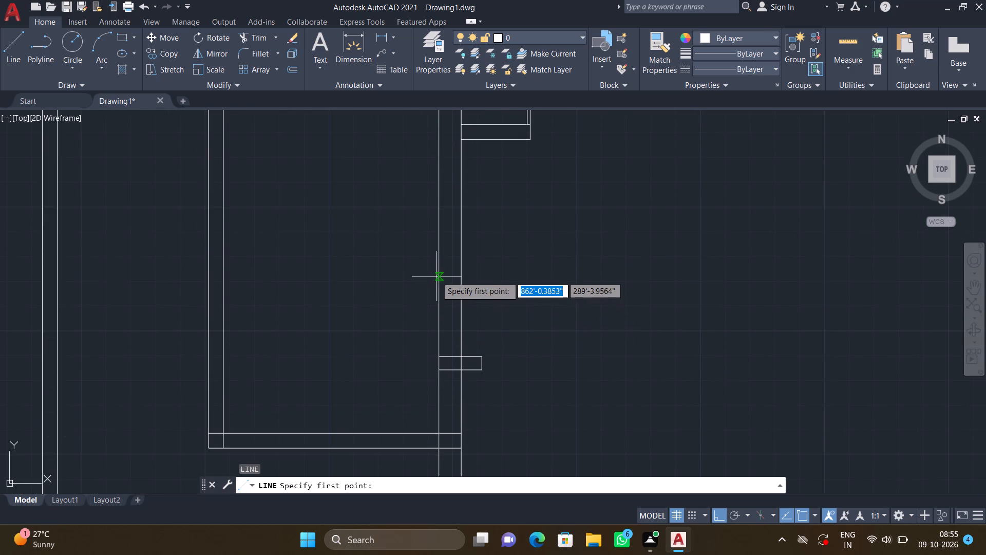
{"action": "scroll", "coordinate": [437, 277], "scroll_direction": "up", "scroll_amount": 2}
{"action": "scroll", "coordinate": [437, 277], "scroll_direction": "down", "scroll_amount": 1}
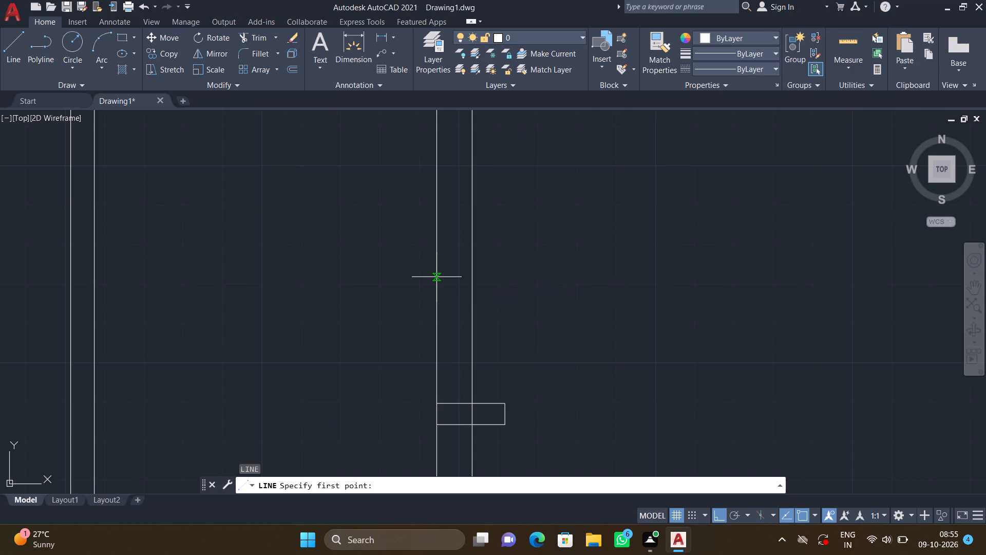
{"action": "left_click", "coordinate": [437, 276]}
{"action": "scroll", "coordinate": [498, 279], "scroll_direction": "up", "scroll_amount": 1}
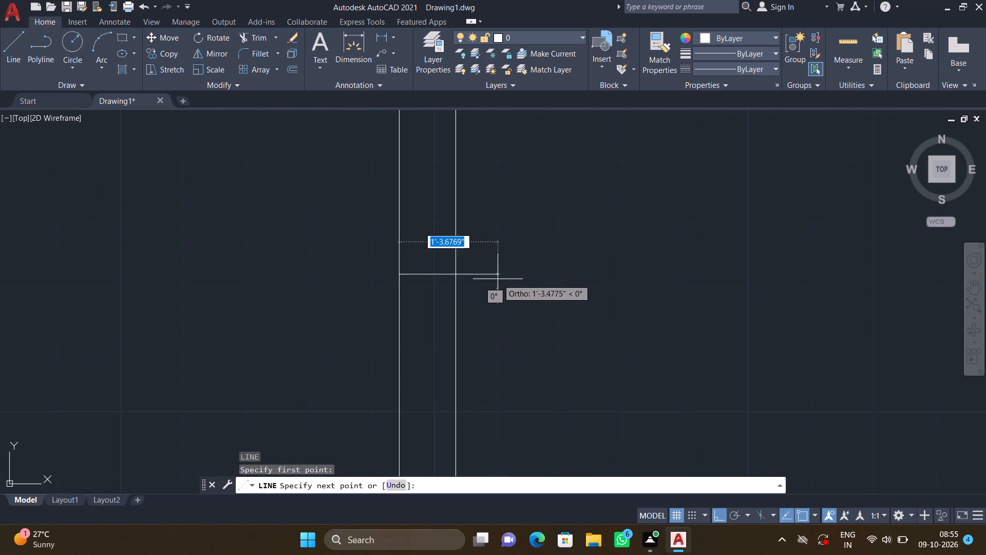
{"action": "scroll", "coordinate": [510, 364], "scroll_direction": "down", "scroll_amount": 1}
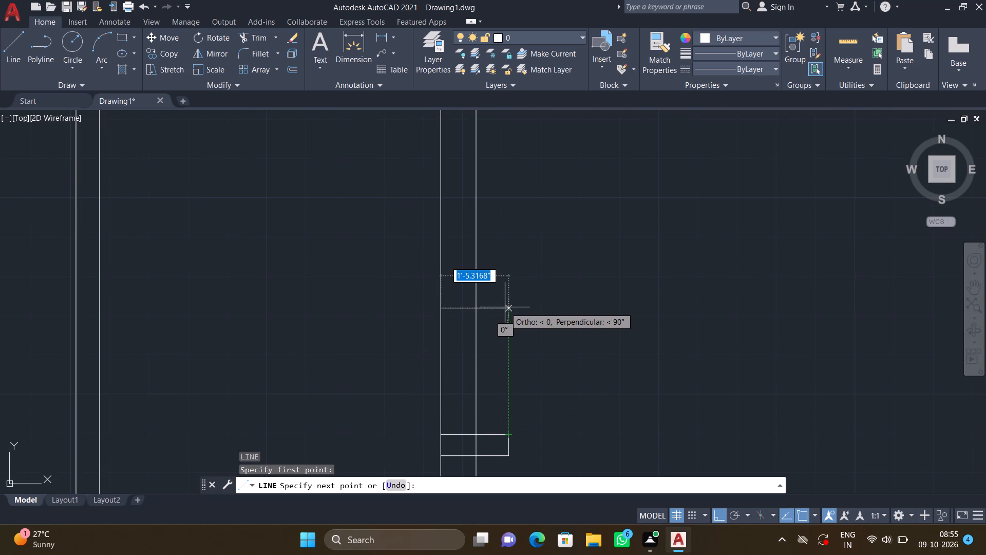
{"action": "left_click", "coordinate": [505, 307]}
{"action": "scroll", "coordinate": [508, 282], "scroll_direction": "up", "scroll_amount": 1}
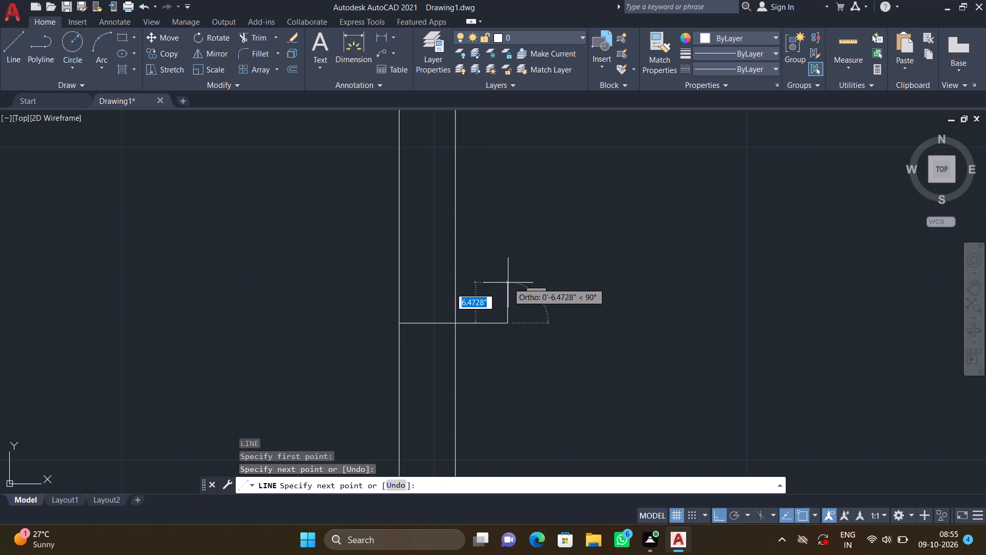
{"action": "scroll", "coordinate": [508, 283], "scroll_direction": "down", "scroll_amount": 1}
{"action": "scroll", "coordinate": [508, 286], "scroll_direction": "up", "scroll_amount": 1}
{"action": "left_click", "coordinate": [507, 285]}
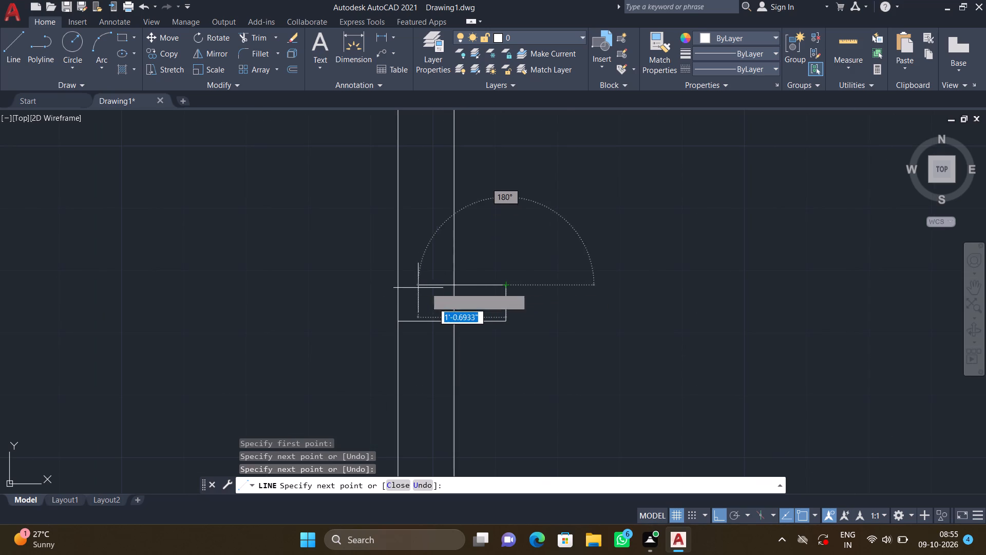
{"action": "double_click", "coordinate": [396, 287]}
{"action": "key", "text": "Return"}
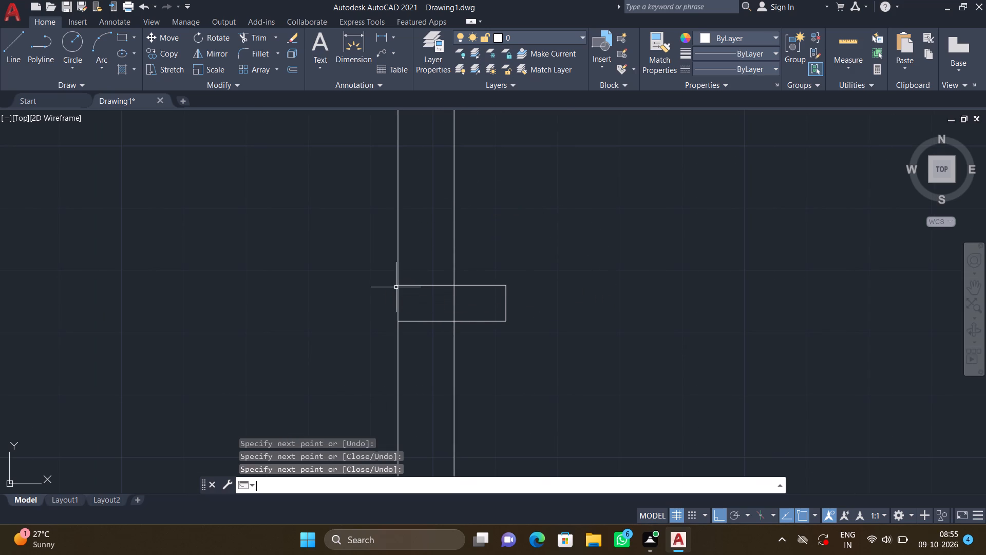
Draw a stub about 6" wide and 1'-8" long northward from the north wall's outer line, just west of the third vertical wall from the west.
{"action": "scroll", "coordinate": [409, 285], "scroll_direction": "down", "scroll_amount": 2}
{"action": "middle_click_drag", "start_coordinate": [457, 327], "coordinate": [493, 270]}
{"action": "scroll", "coordinate": [496, 273], "scroll_direction": "down", "scroll_amount": 1}
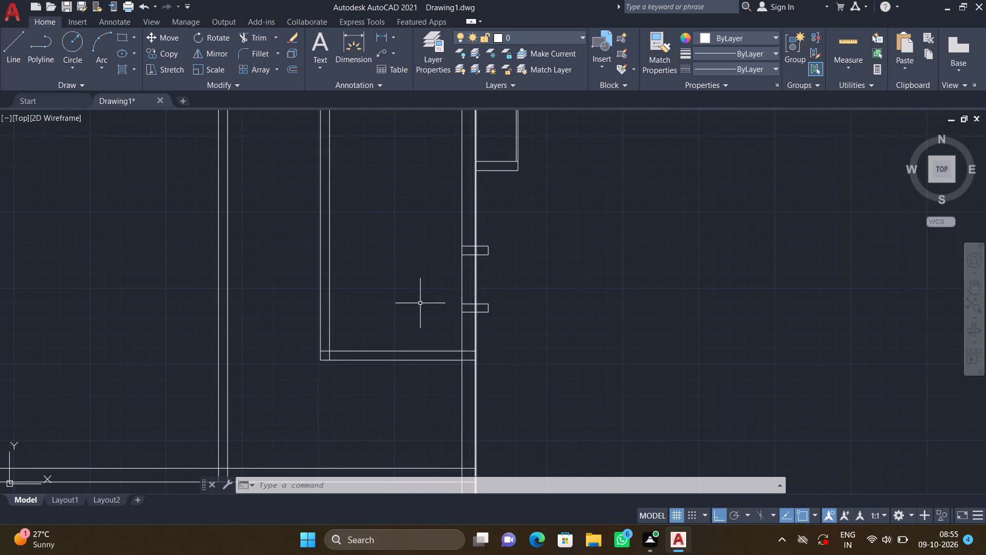
{"action": "scroll", "coordinate": [419, 303], "scroll_direction": "down", "scroll_amount": 2}
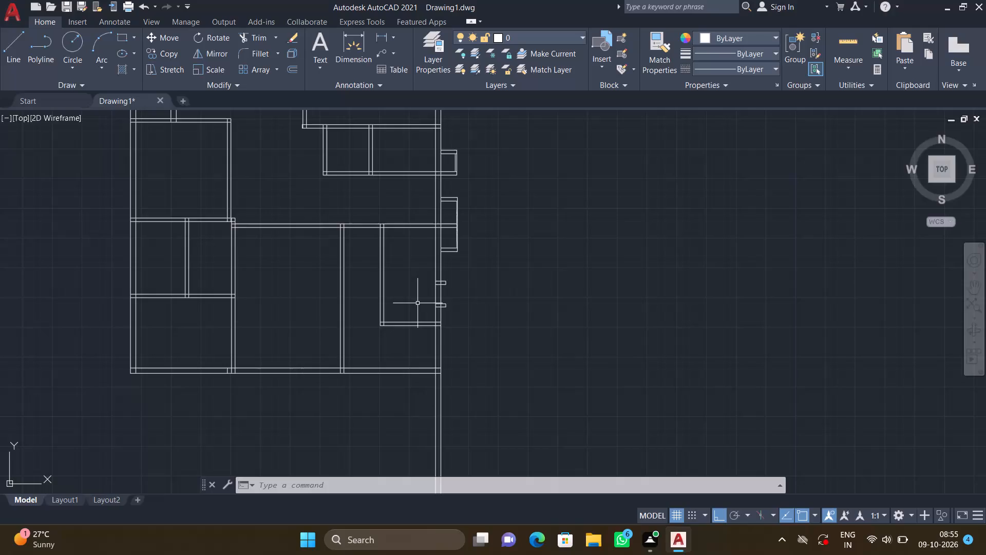
{"action": "scroll", "coordinate": [418, 303], "scroll_direction": "down", "scroll_amount": 2}
{"action": "middle_click_drag", "start_coordinate": [381, 316], "coordinate": [545, 398]}
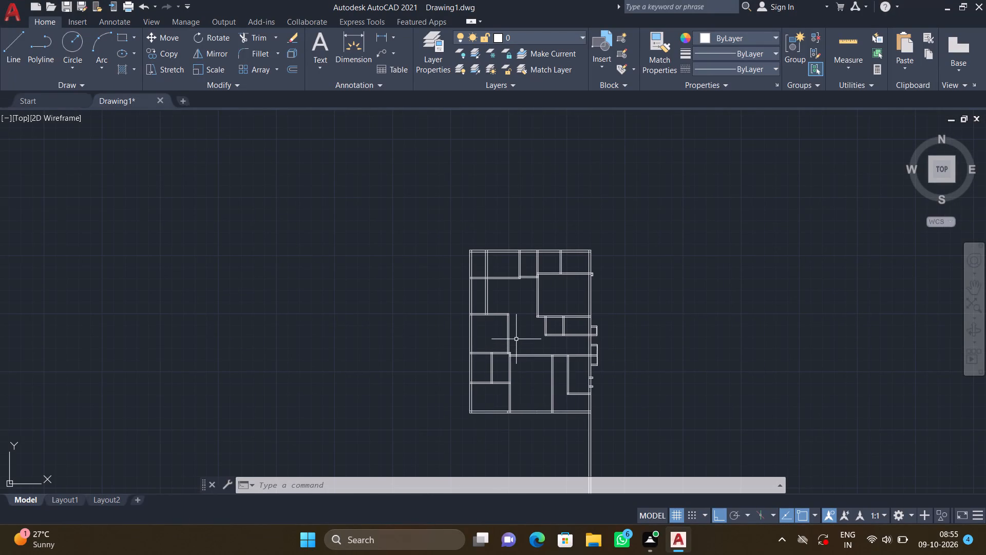
{"action": "middle_click_drag", "start_coordinate": [511, 318], "coordinate": [513, 337]}
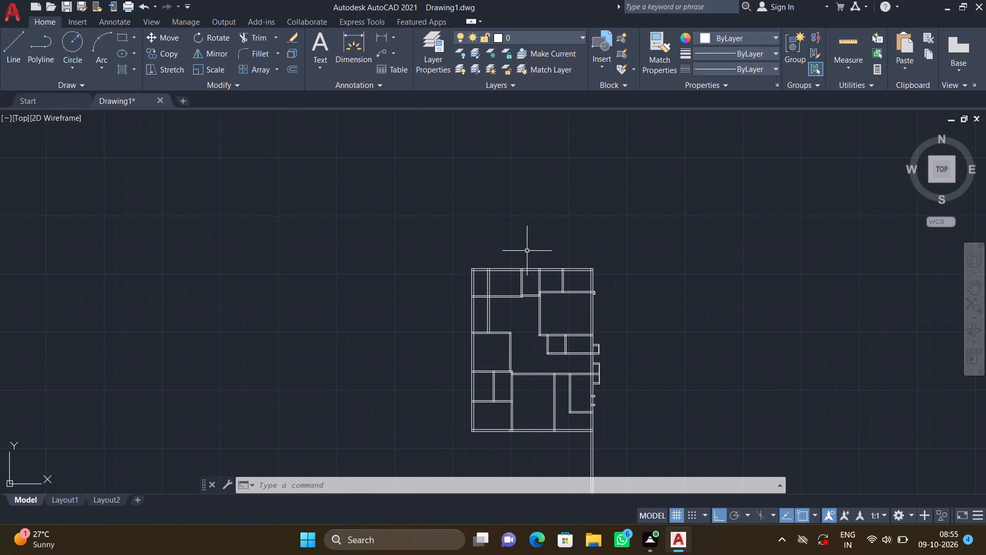
{"action": "scroll", "coordinate": [522, 260], "scroll_direction": "up", "scroll_amount": 3}
{"action": "key", "text": "l"}
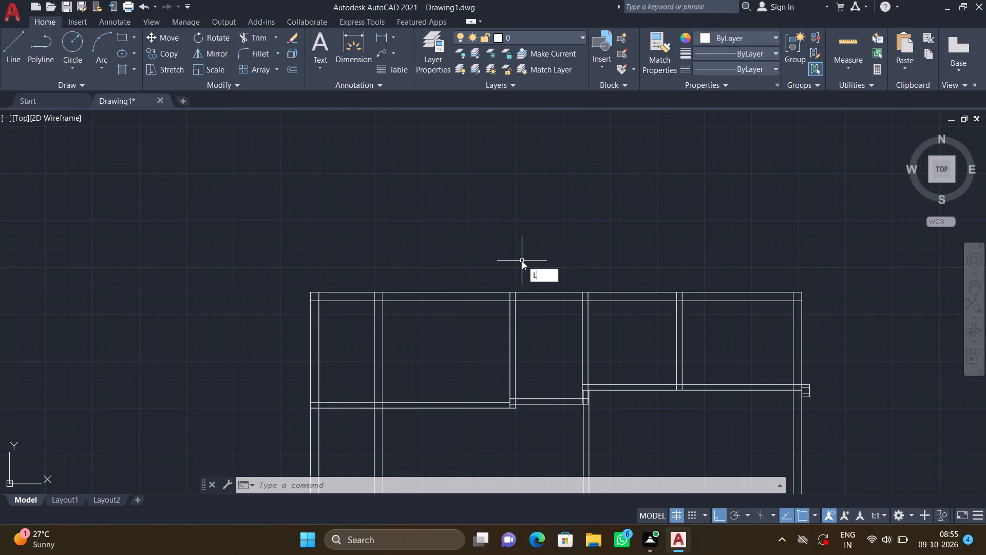
{"action": "key", "text": "Return"}
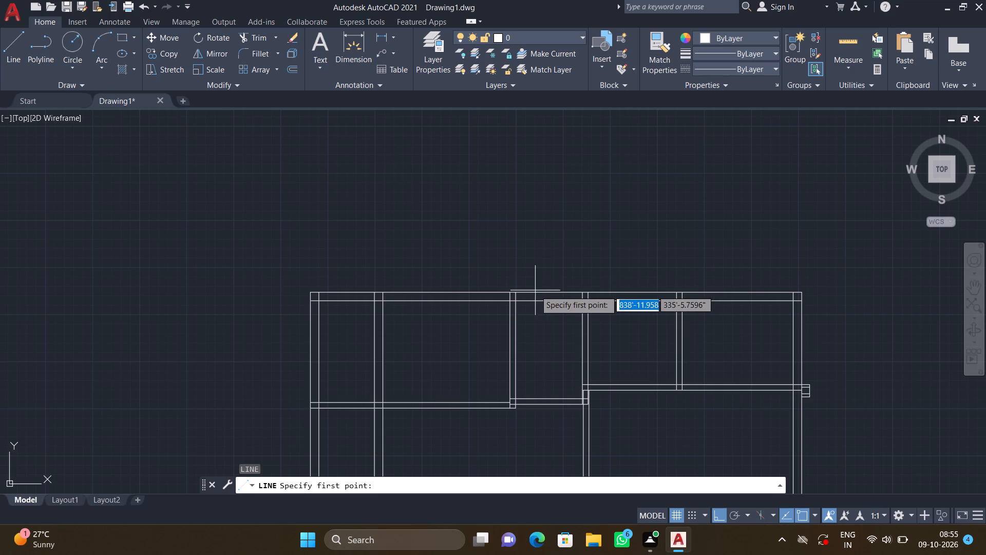
{"action": "scroll", "coordinate": [484, 297], "scroll_direction": "up", "scroll_amount": 2}
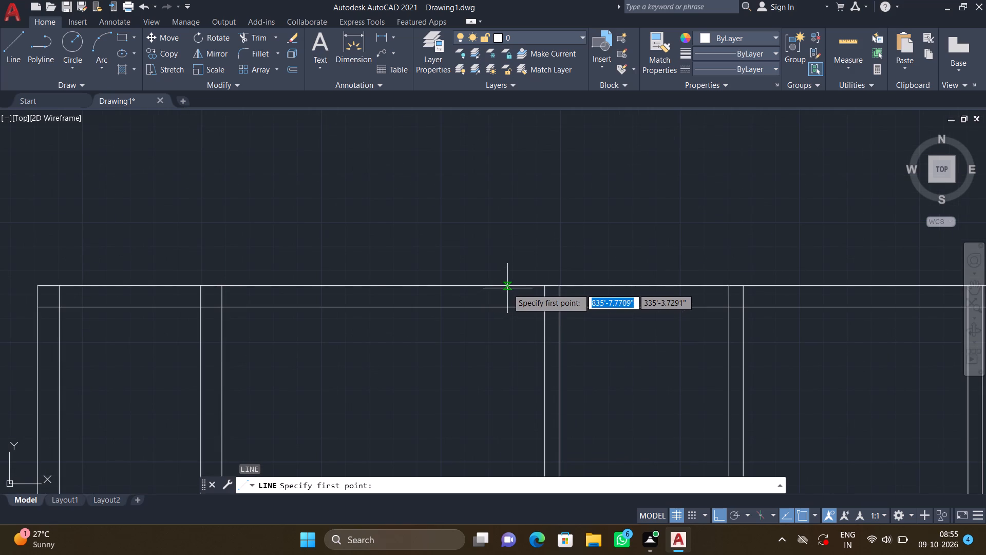
{"action": "double_click", "coordinate": [506, 285]}
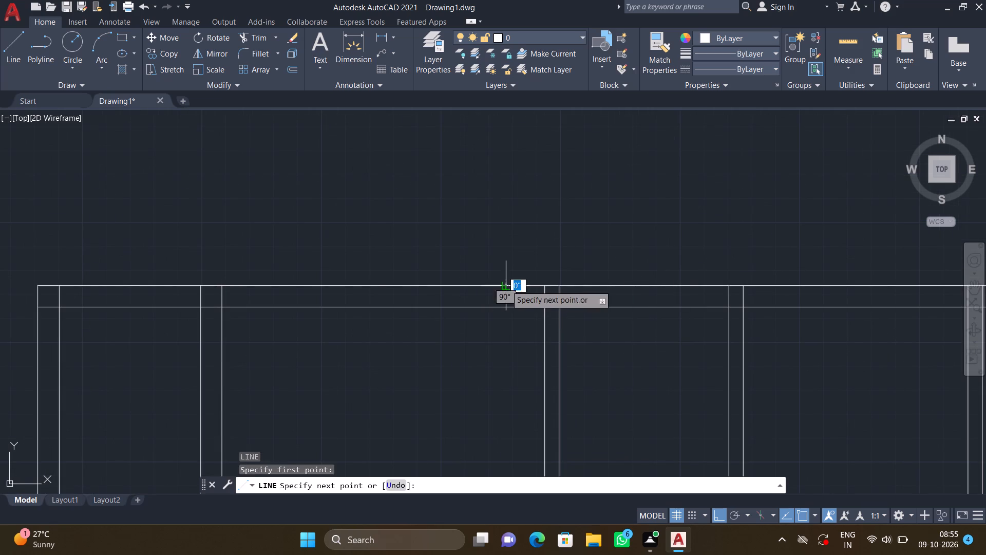
{"action": "scroll", "coordinate": [503, 226], "scroll_direction": "up", "scroll_amount": 1}
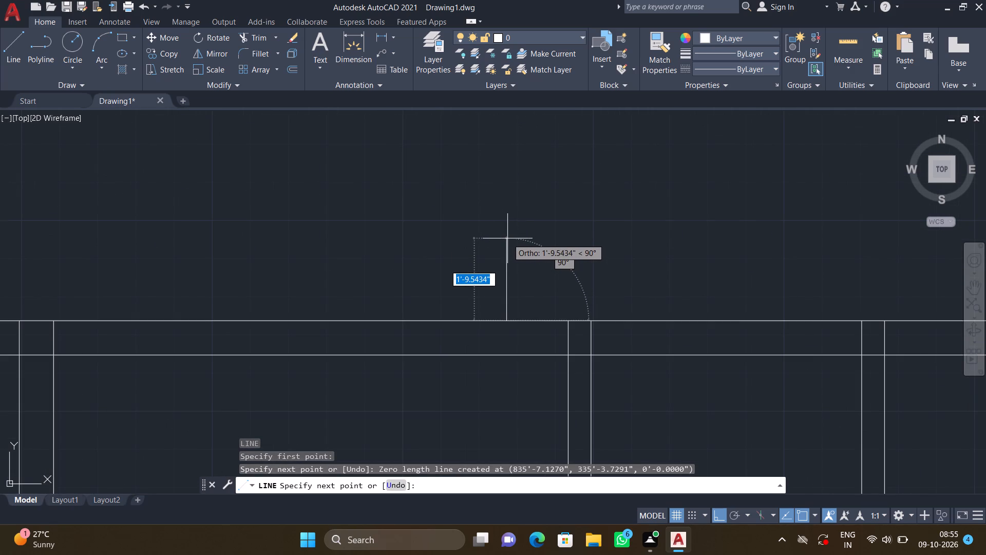
{"action": "left_click", "coordinate": [510, 244]}
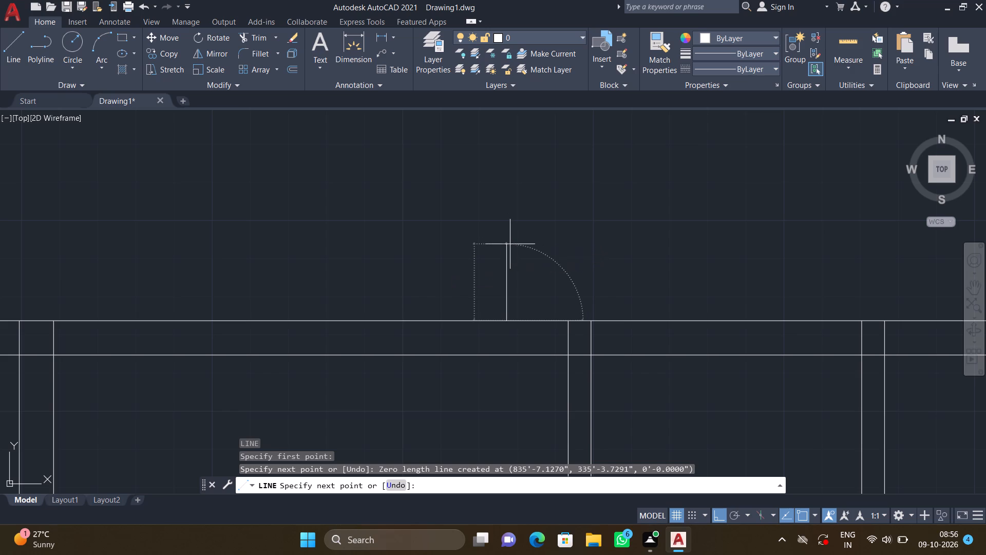
{"action": "scroll", "coordinate": [479, 245], "scroll_direction": "up", "scroll_amount": 2}
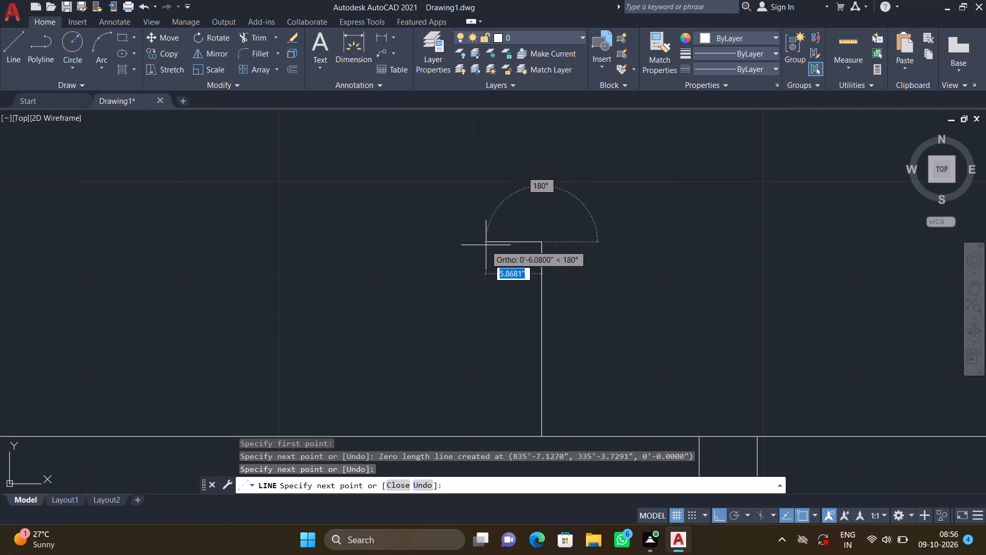
{"action": "left_click", "coordinate": [487, 245]}
{"action": "scroll", "coordinate": [492, 350], "scroll_direction": "down", "scroll_amount": 2}
{"action": "middle_click_drag", "start_coordinate": [489, 346], "coordinate": [487, 308]}
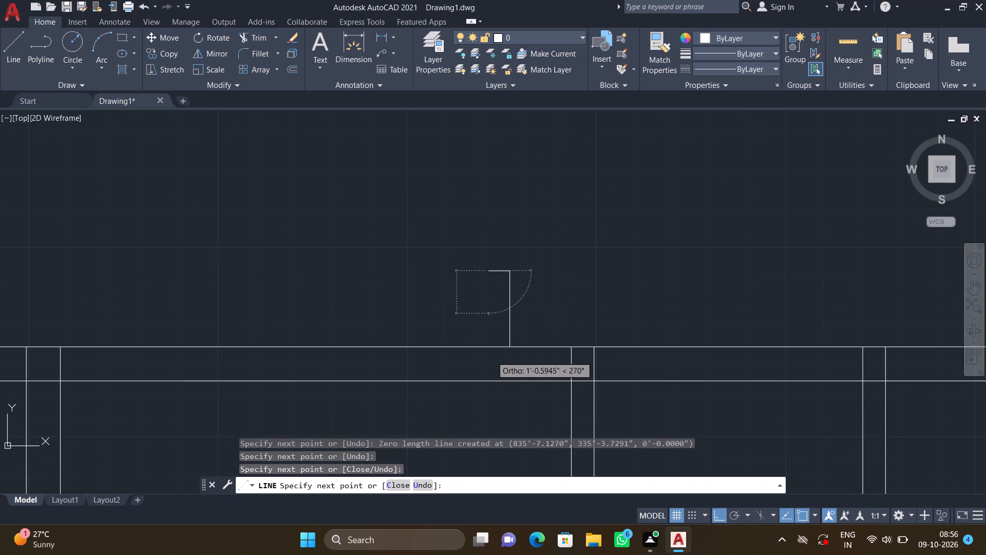
{"action": "scroll", "coordinate": [491, 321], "scroll_direction": "up", "scroll_amount": 2}
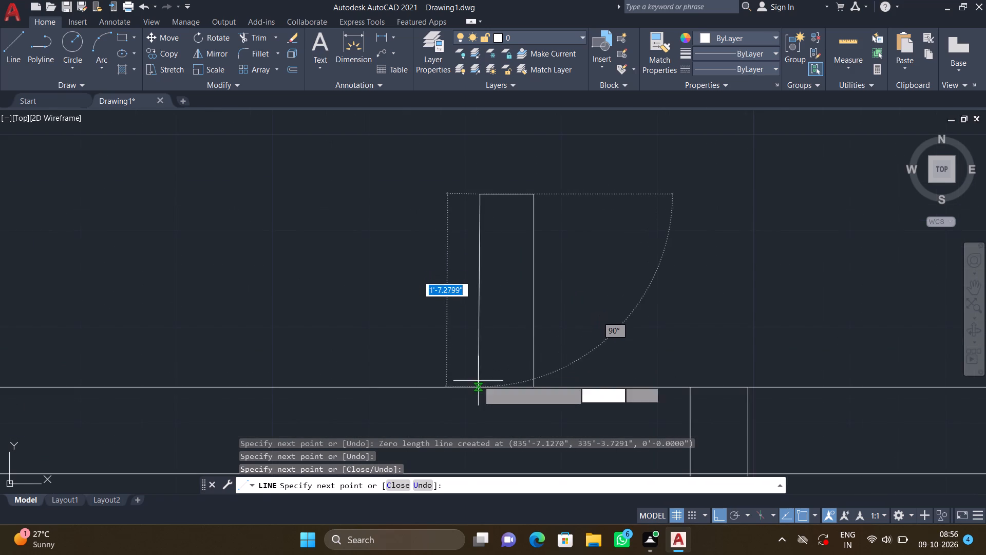
{"action": "left_click", "coordinate": [479, 387]}
{"action": "key", "text": "Return"}
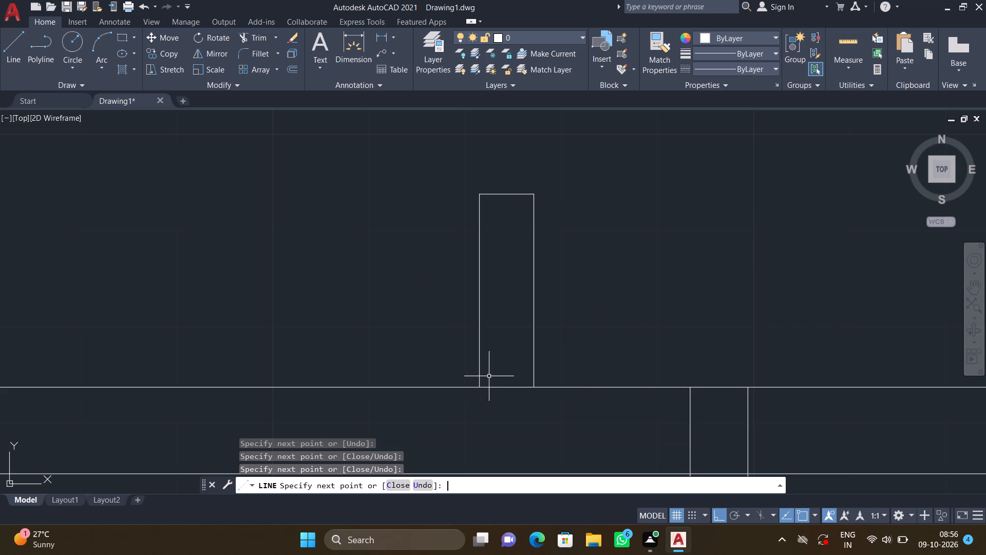
Draw a line about 1'-8" west from the north stub's northwest corner and down to the north wall's outer line.
{"action": "scroll", "coordinate": [515, 363], "scroll_direction": "down", "scroll_amount": 2}
{"action": "middle_click_drag", "start_coordinate": [388, 311], "coordinate": [475, 274]}
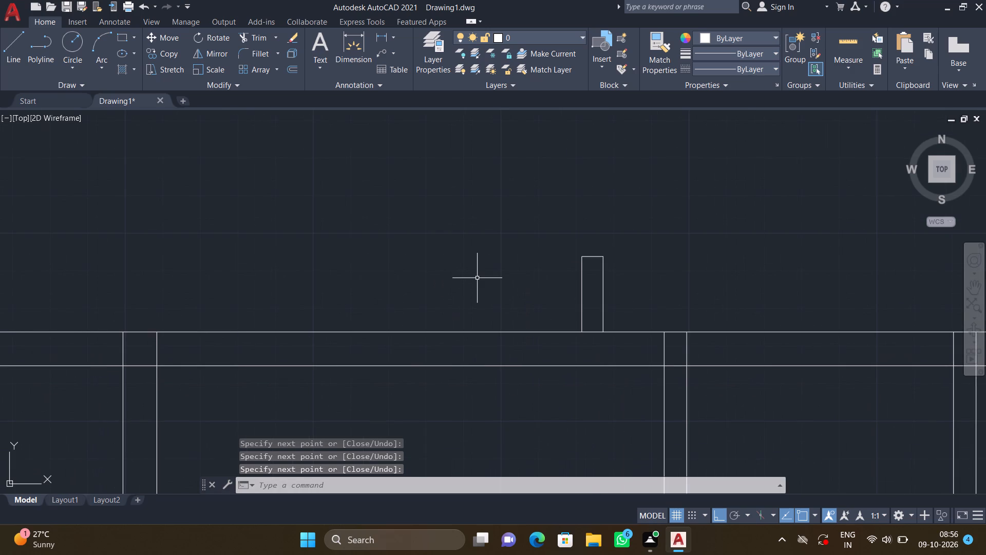
{"action": "key", "text": "l"}
{"action": "key", "text": "Return"}
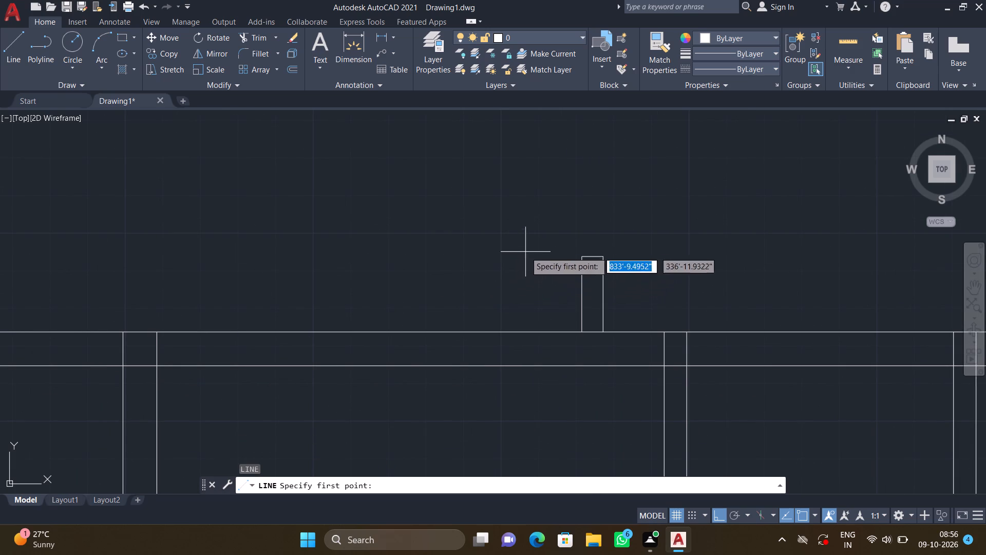
{"action": "double_click", "coordinate": [582, 256]}
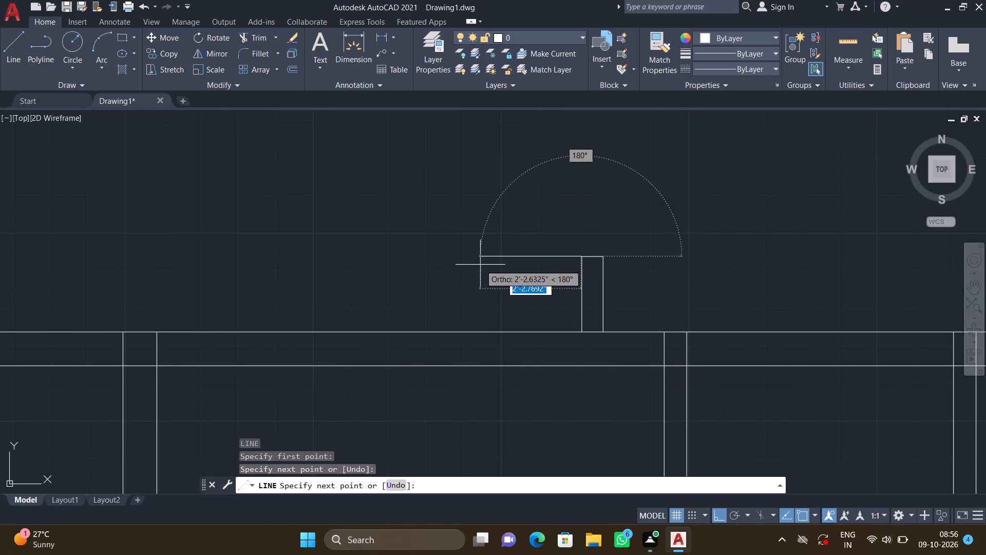
{"action": "scroll", "coordinate": [486, 269], "scroll_direction": "up", "scroll_amount": 1}
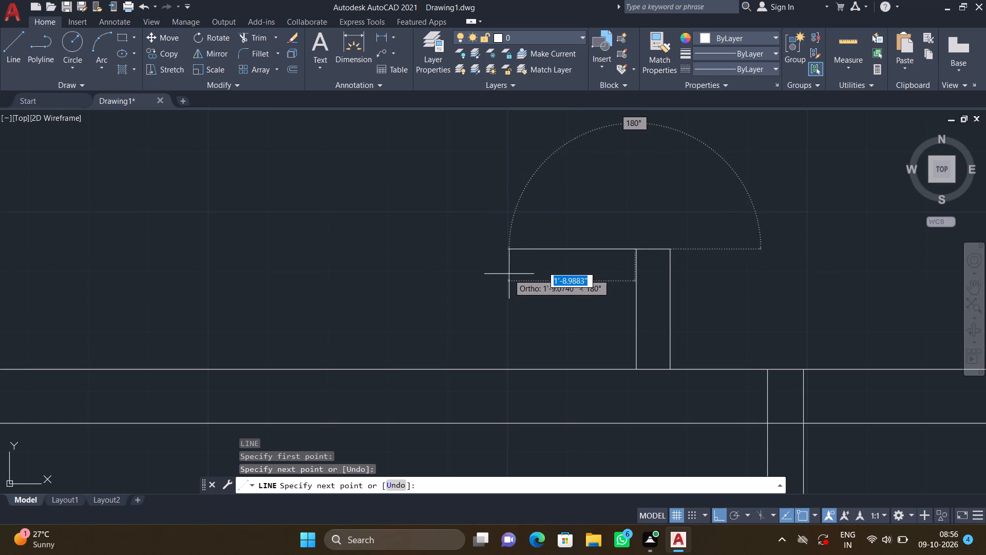
{"action": "left_click", "coordinate": [517, 269]}
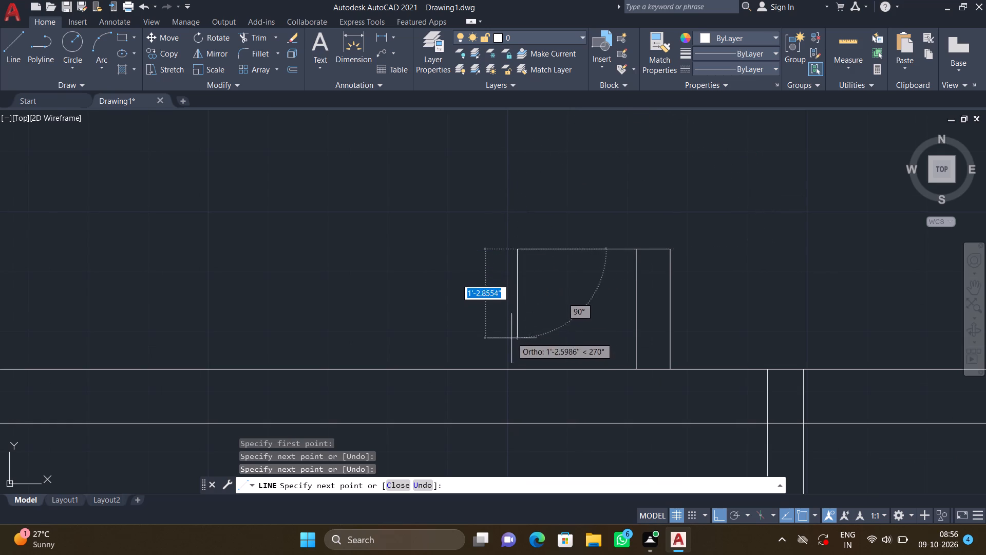
{"action": "left_click", "coordinate": [516, 368]}
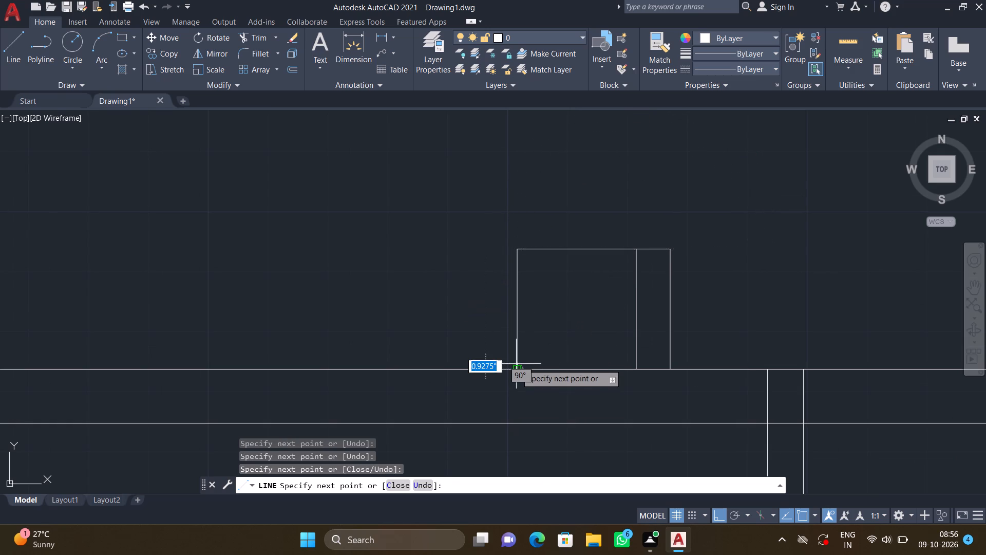
{"action": "key", "text": "Return"}
Draw a line about 5.4" further west from the new northwest corner and down to the north wall, forming the second stub.
{"action": "key", "text": "l"}
{"action": "key", "text": "Return"}
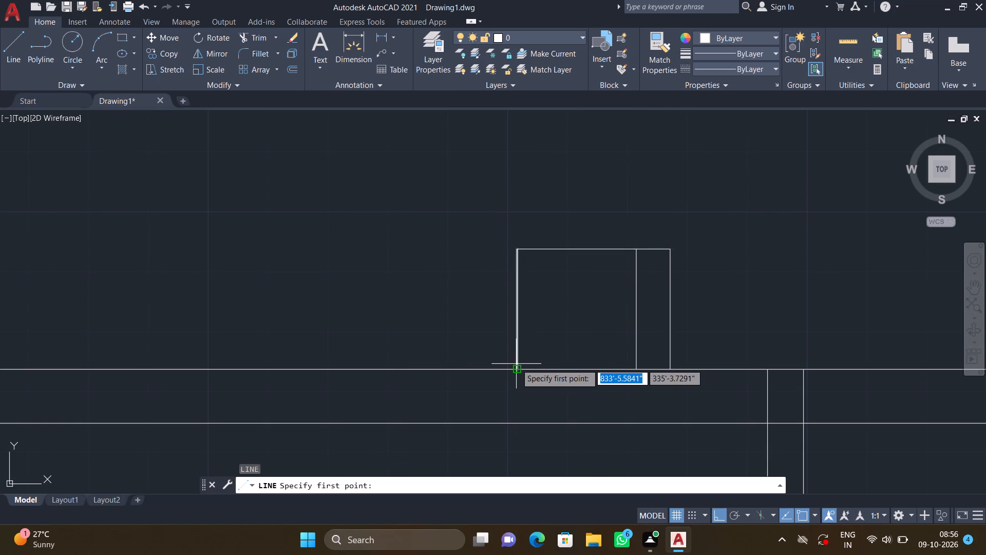
{"action": "left_click", "coordinate": [519, 251]}
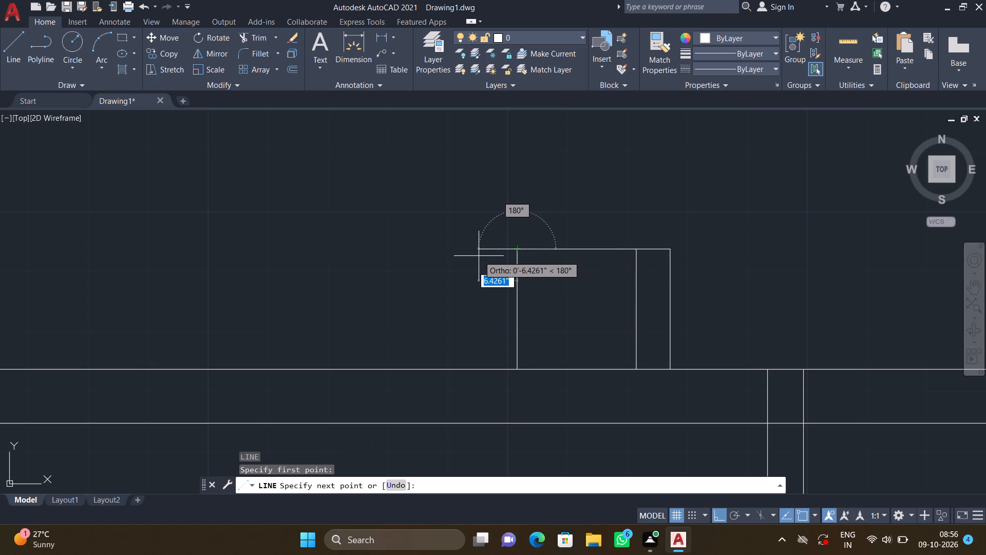
{"action": "scroll", "coordinate": [479, 256], "scroll_direction": "up", "scroll_amount": 1}
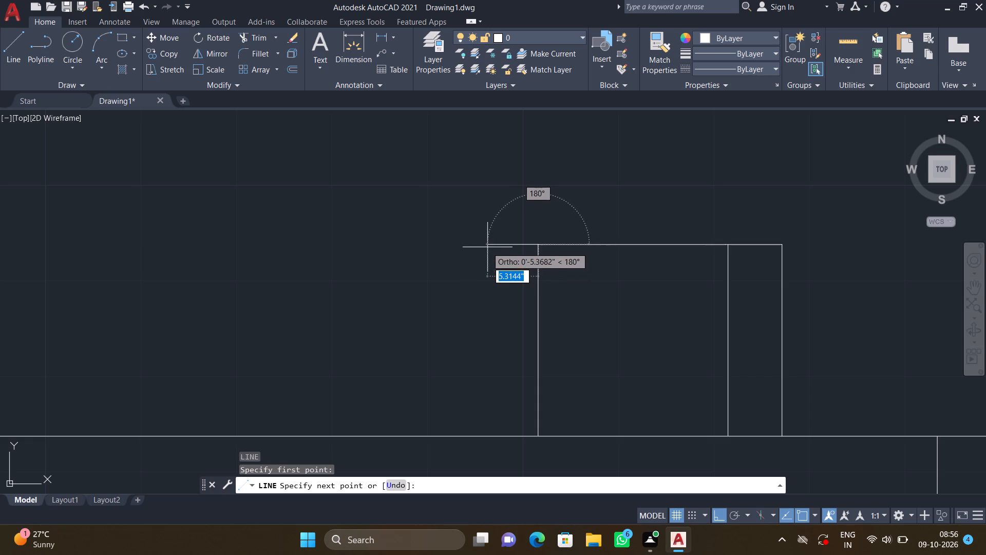
{"action": "double_click", "coordinate": [487, 247]}
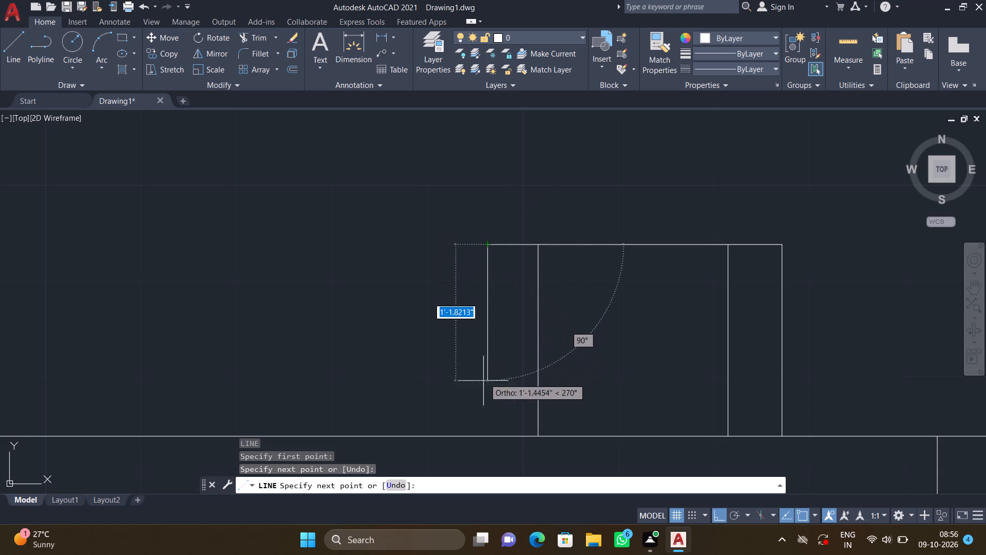
{"action": "left_click", "coordinate": [491, 435]}
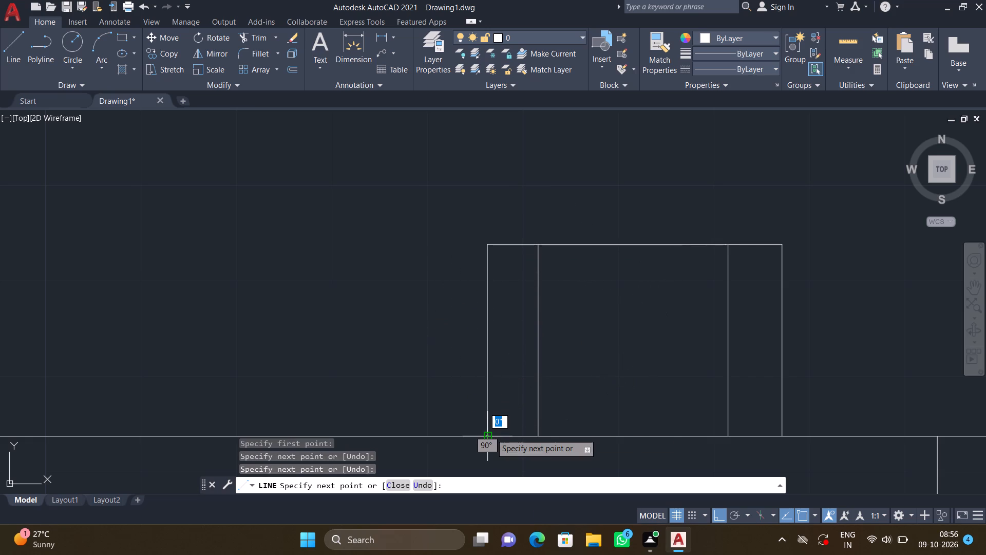
{"action": "key", "text": "Return"}
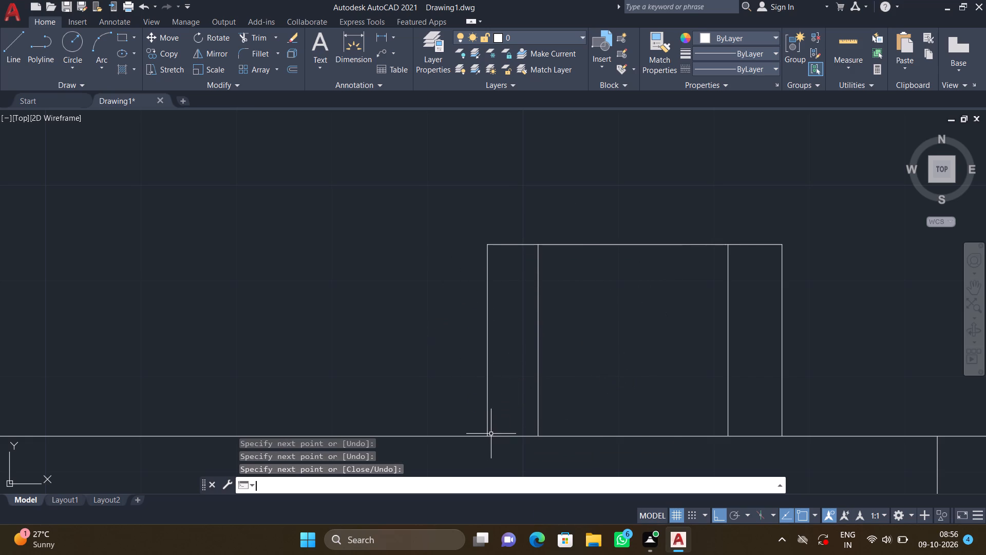
Draw a strip about 3" deep and 2'-7" long along the north edge of the two stubs, flush with their outer sides.
{"action": "scroll", "coordinate": [492, 428], "scroll_direction": "down", "scroll_amount": 3}
{"action": "middle_click_drag", "start_coordinate": [526, 428], "coordinate": [513, 326]}
{"action": "scroll", "coordinate": [513, 325], "scroll_direction": "down", "scroll_amount": 2}
{"action": "middle_click_drag", "start_coordinate": [510, 353], "coordinate": [505, 286]}
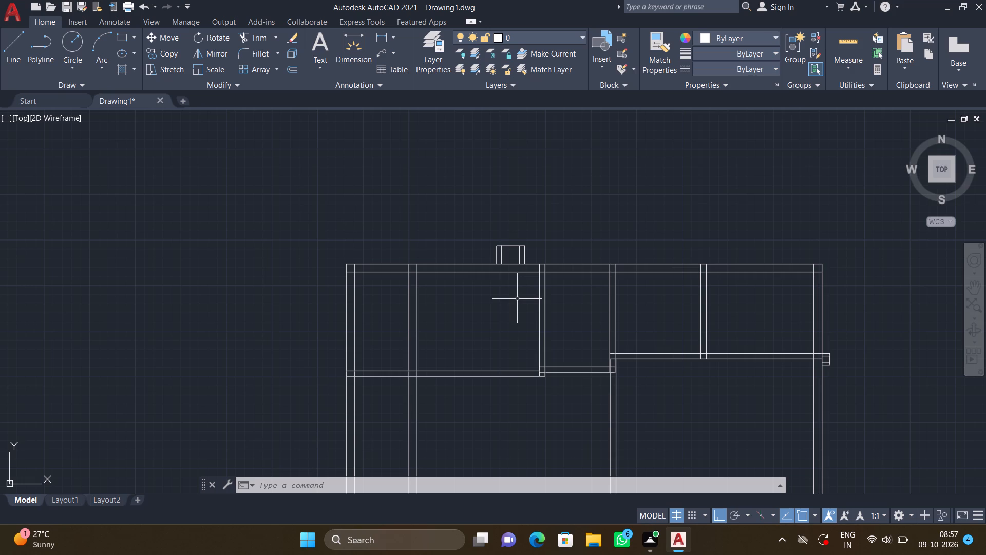
{"action": "scroll", "coordinate": [521, 251], "scroll_direction": "up", "scroll_amount": 3}
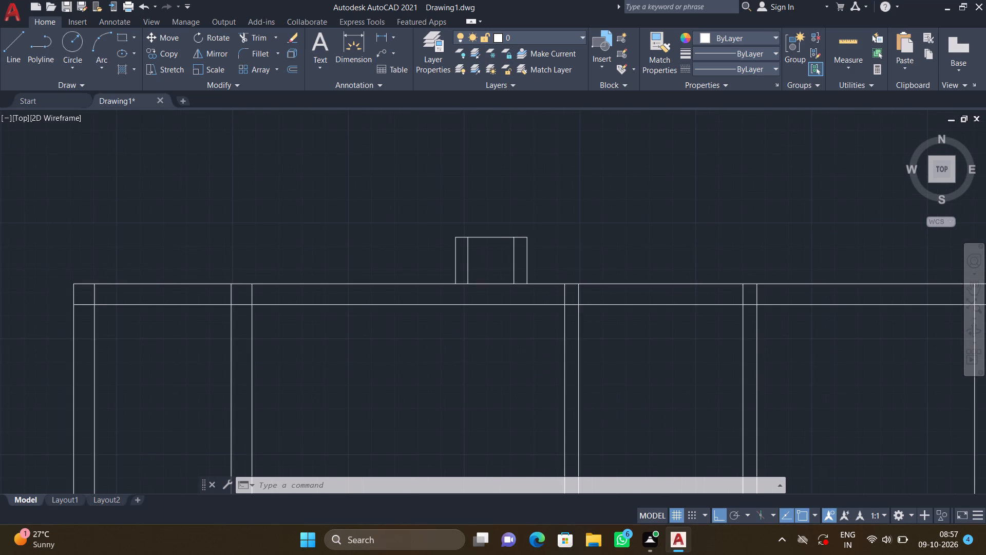
{"action": "key", "text": "l"}
{"action": "key", "text": "Return"}
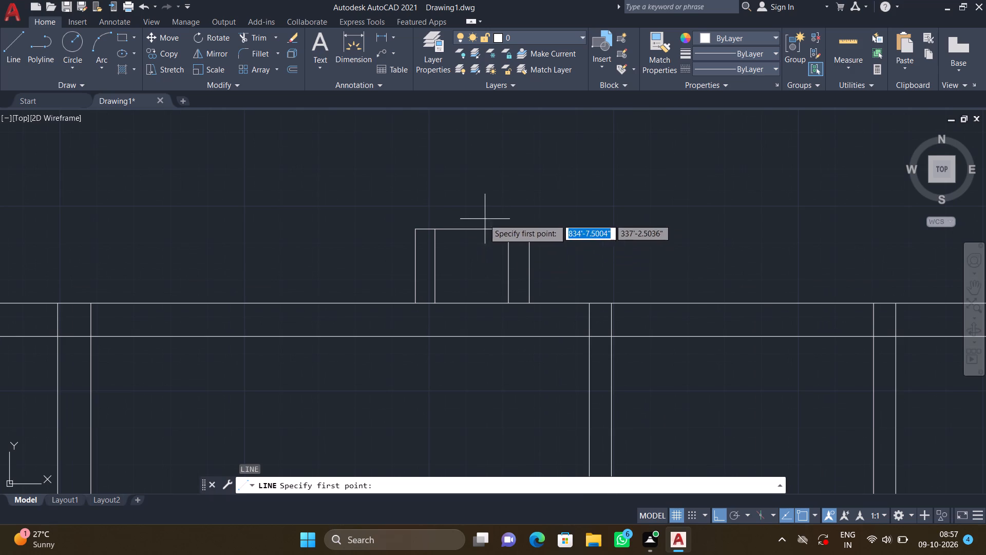
{"action": "scroll", "coordinate": [408, 230], "scroll_direction": "up", "scroll_amount": 2}
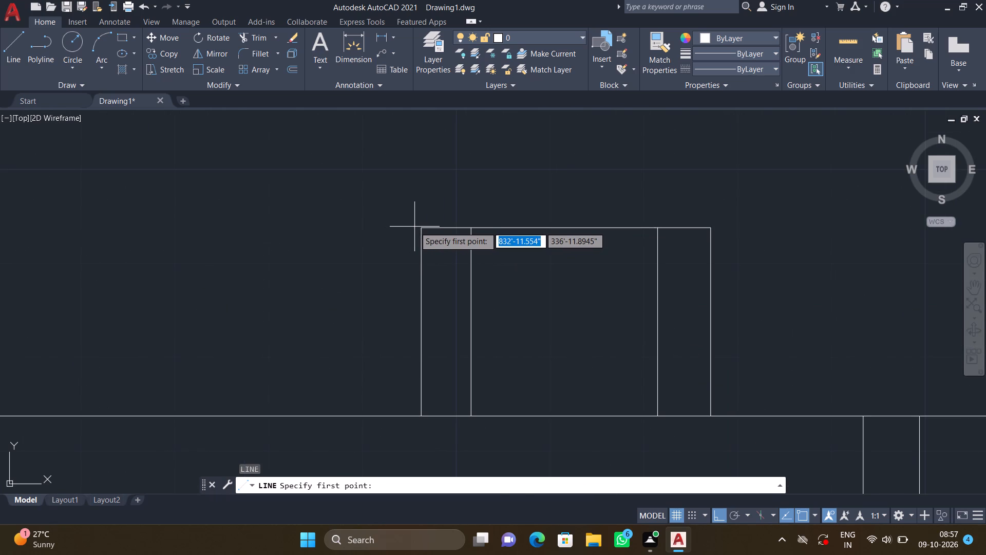
{"action": "left_click", "coordinate": [421, 229]}
{"action": "scroll", "coordinate": [422, 192], "scroll_direction": "down", "scroll_amount": 2}
{"action": "middle_click_drag", "start_coordinate": [428, 186], "coordinate": [427, 232]}
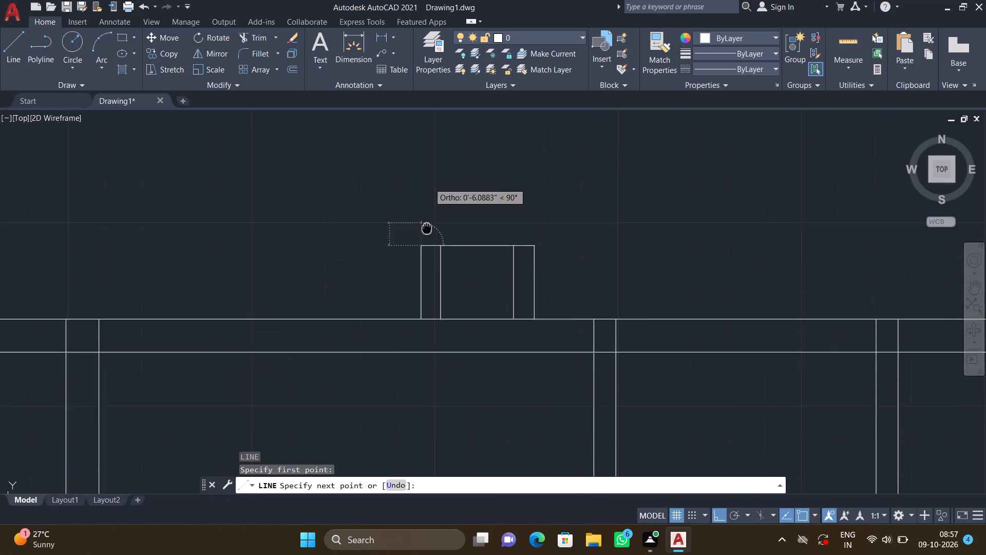
{"action": "middle_click_drag", "start_coordinate": [427, 232], "coordinate": [428, 235]}
{"action": "scroll", "coordinate": [429, 233], "scroll_direction": "up", "scroll_amount": 2}
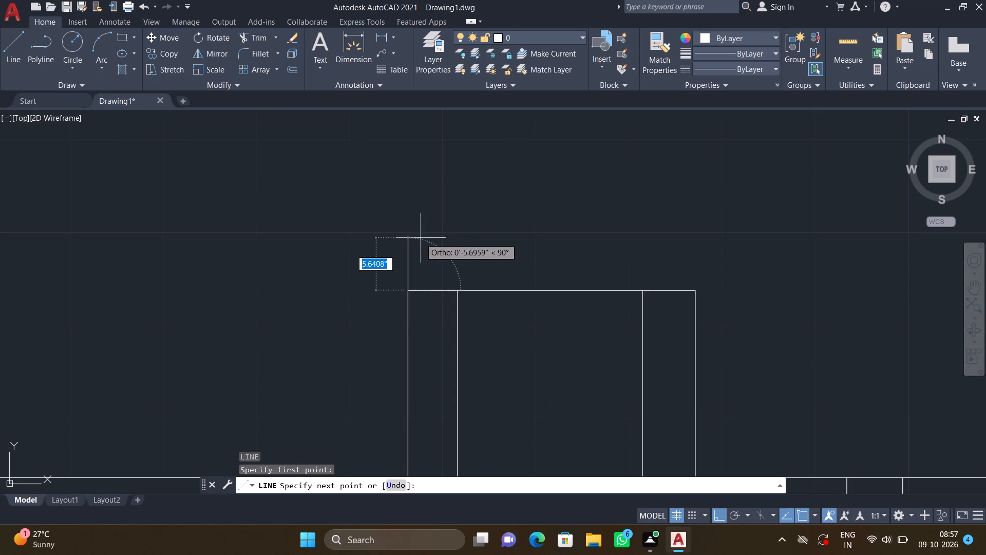
{"action": "double_click", "coordinate": [409, 263]}
{"action": "scroll", "coordinate": [546, 255], "scroll_direction": "down", "scroll_amount": 2}
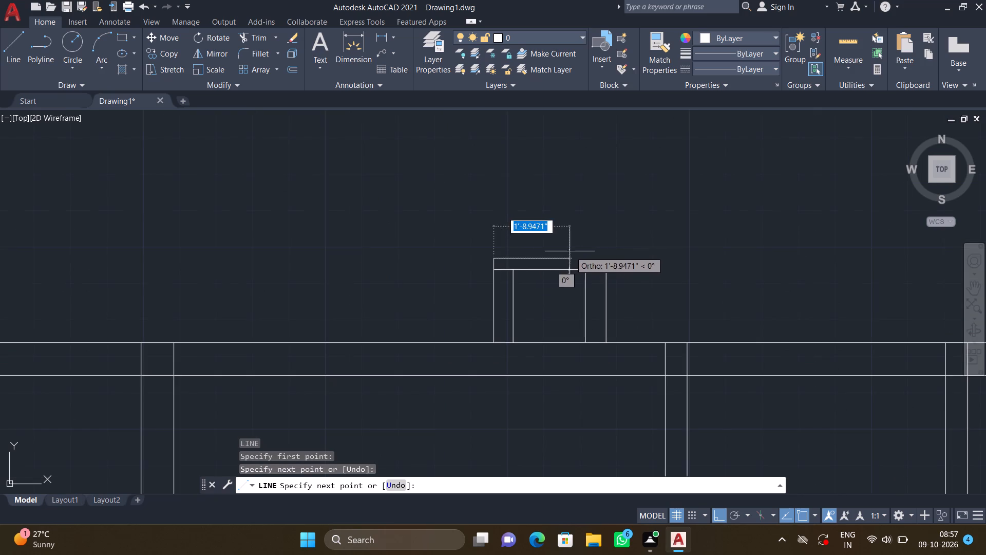
{"action": "middle_click_drag", "start_coordinate": [543, 246], "coordinate": [488, 233]}
{"action": "scroll", "coordinate": [572, 246], "scroll_direction": "up", "scroll_amount": 3}
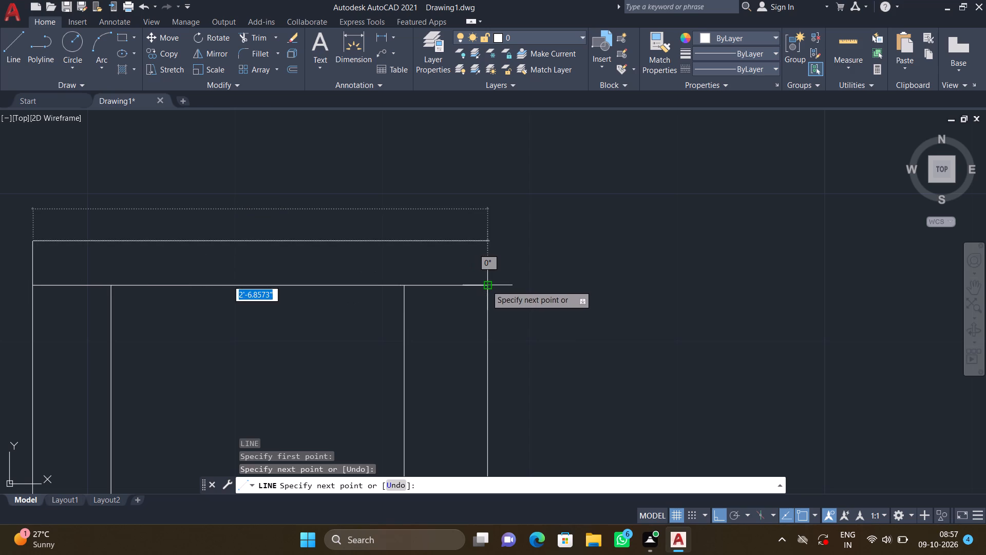
{"action": "double_click", "coordinate": [487, 241]}
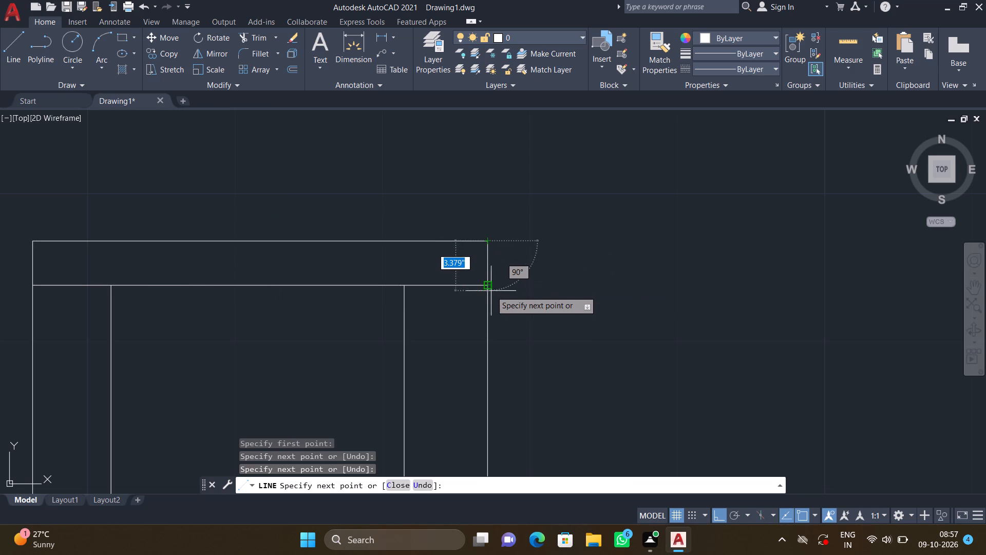
{"action": "left_click", "coordinate": [488, 284]}
{"action": "key", "text": "Return"}
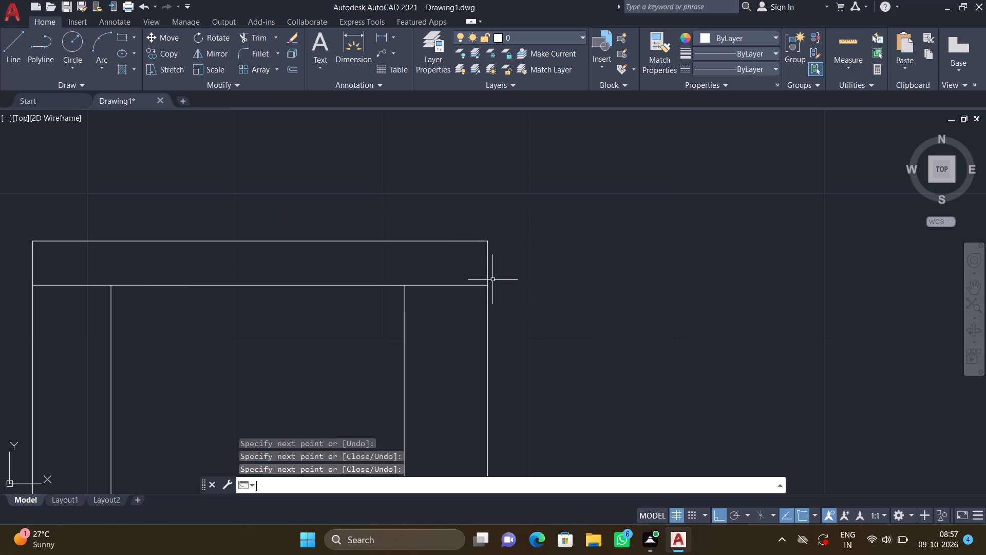
Extend the inner vertical lines of both north stubs up to the strip's north edge.
{"action": "scroll", "coordinate": [370, 337], "scroll_direction": "down", "scroll_amount": 2}
{"action": "middle_click_drag", "start_coordinate": [372, 319], "coordinate": [432, 292]}
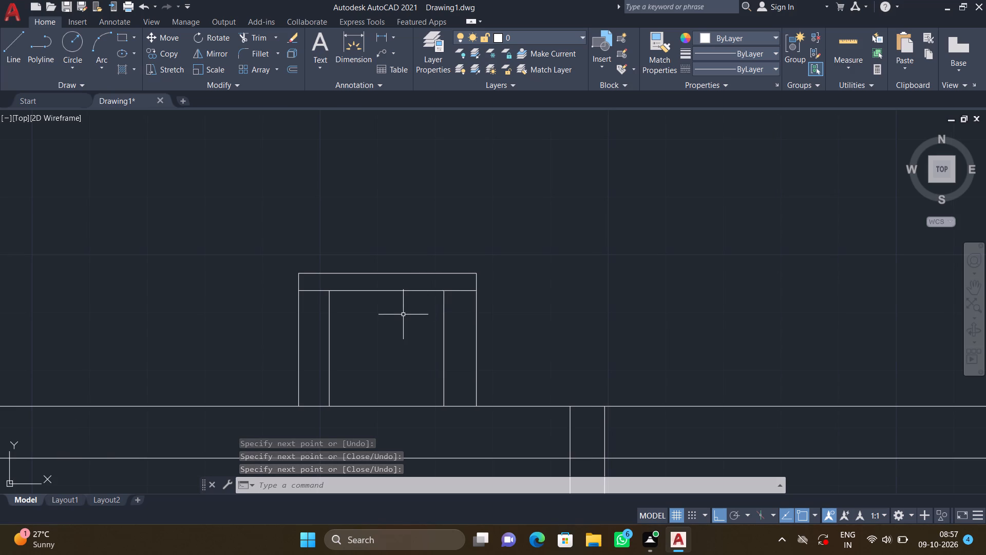
{"action": "middle_click_drag", "start_coordinate": [403, 310], "coordinate": [449, 289]}
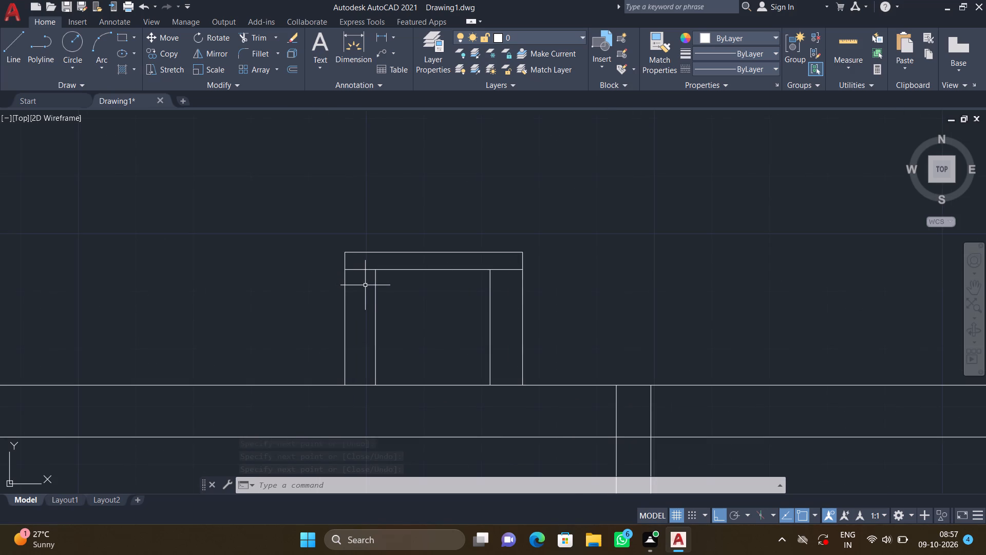
{"action": "type", "text": "EX"}
{"action": "key", "text": "Return"}
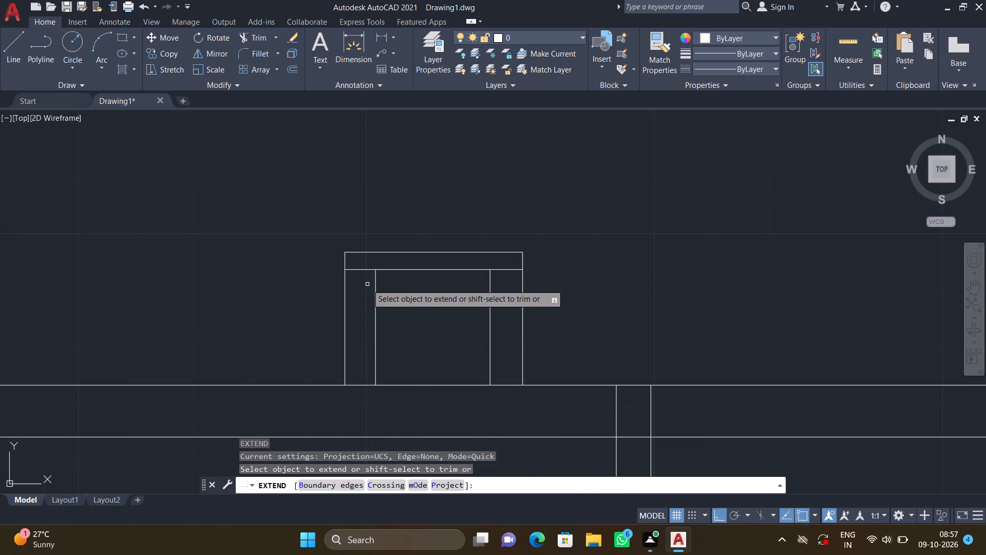
{"action": "left_click", "coordinate": [374, 280]}
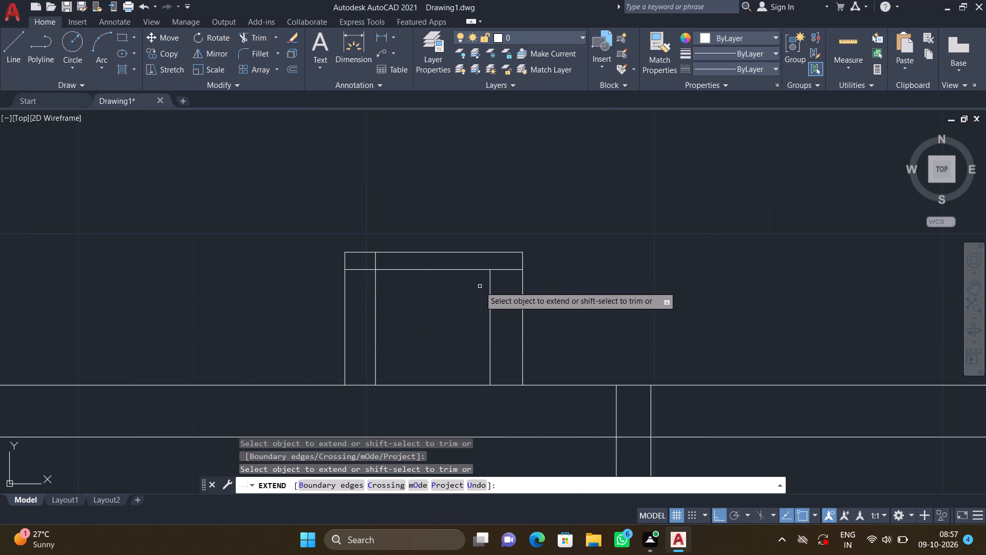
{"action": "left_click", "coordinate": [490, 283]}
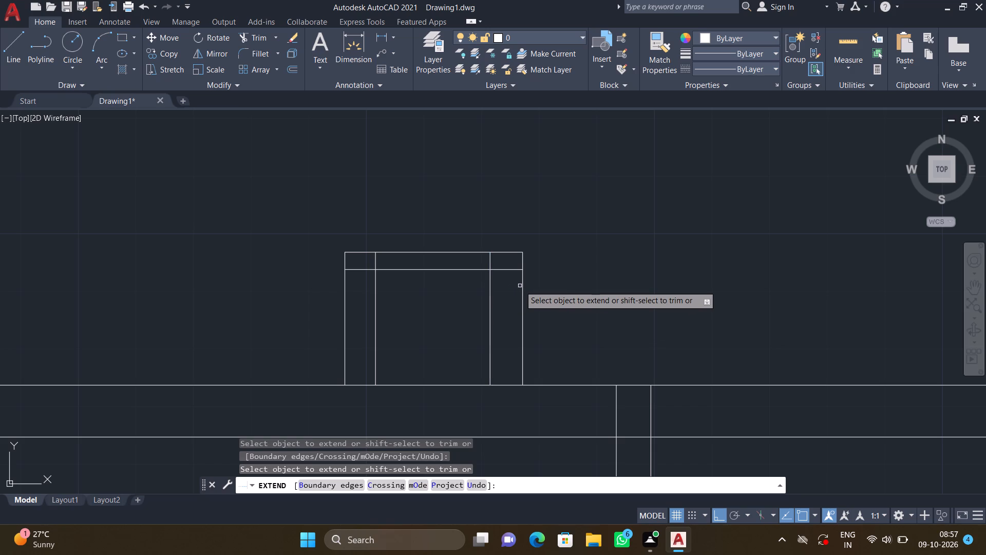
{"action": "key", "text": "Return"}
Trim both end pieces of the strip's lower horizontal line, within the widths of the west and east stubs.
{"action": "type", "text": "TR"}
{"action": "key", "text": "Return"}
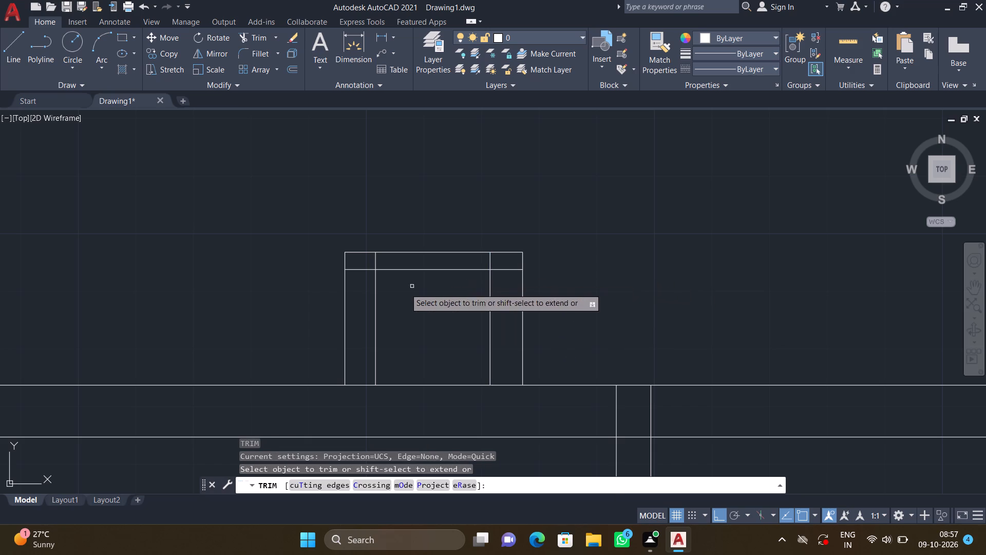
{"action": "left_click", "coordinate": [356, 267]}
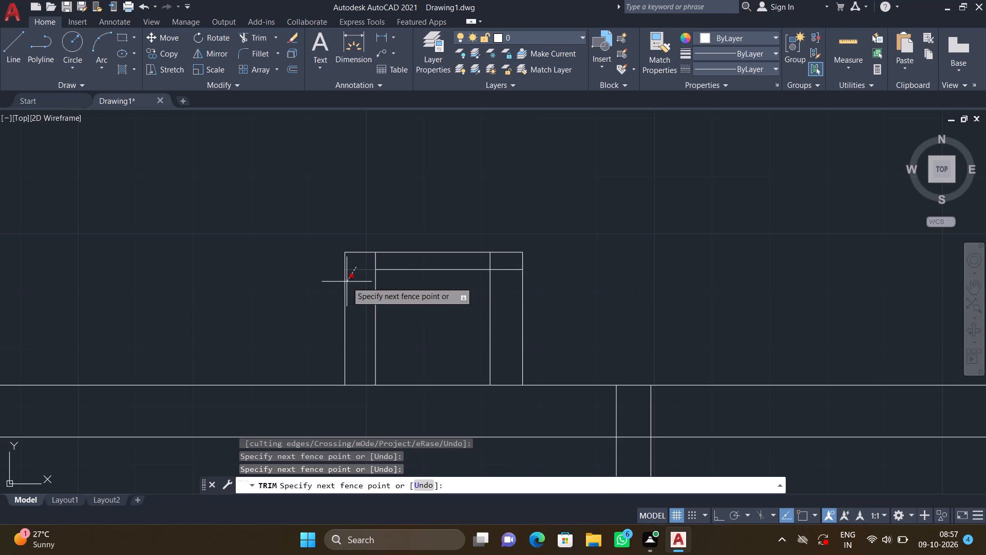
{"action": "left_click", "coordinate": [347, 281]}
{"action": "left_click_drag", "start_coordinate": [509, 267], "coordinate": [509, 274]}
{"action": "left_click", "coordinate": [509, 281]}
{"action": "key", "text": "Return"}
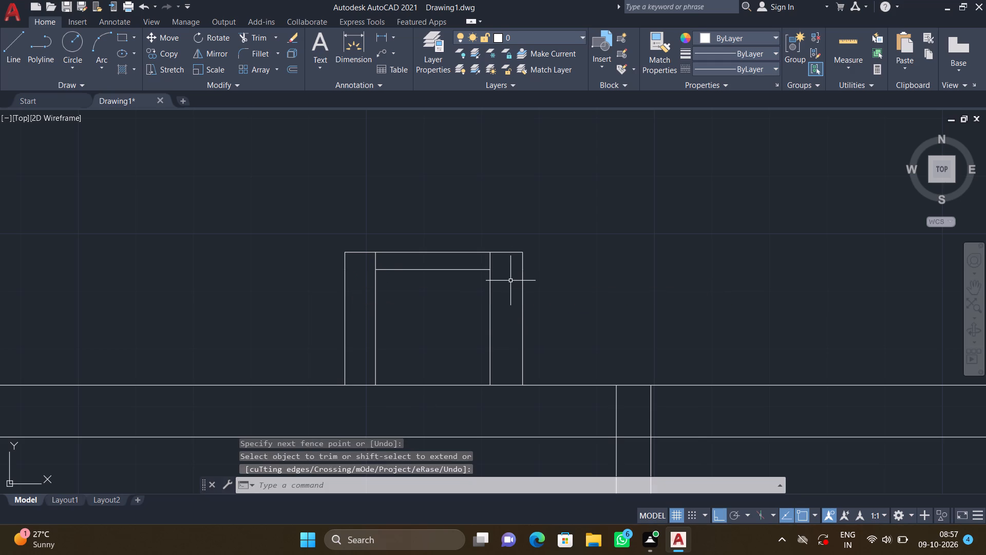
{"action": "scroll", "coordinate": [510, 281], "scroll_direction": "down", "scroll_amount": 3}
{"action": "middle_click_drag", "start_coordinate": [487, 294], "coordinate": [594, 221]}
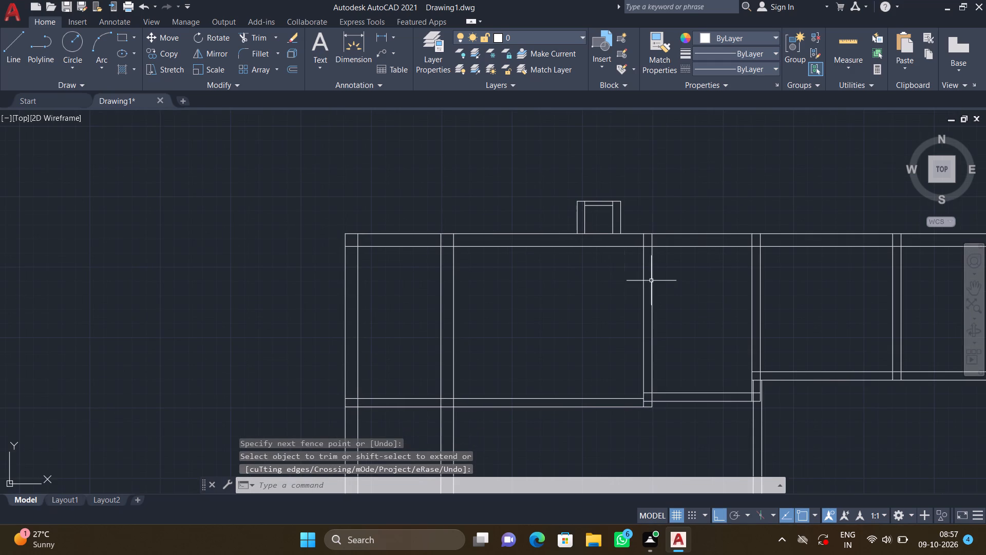
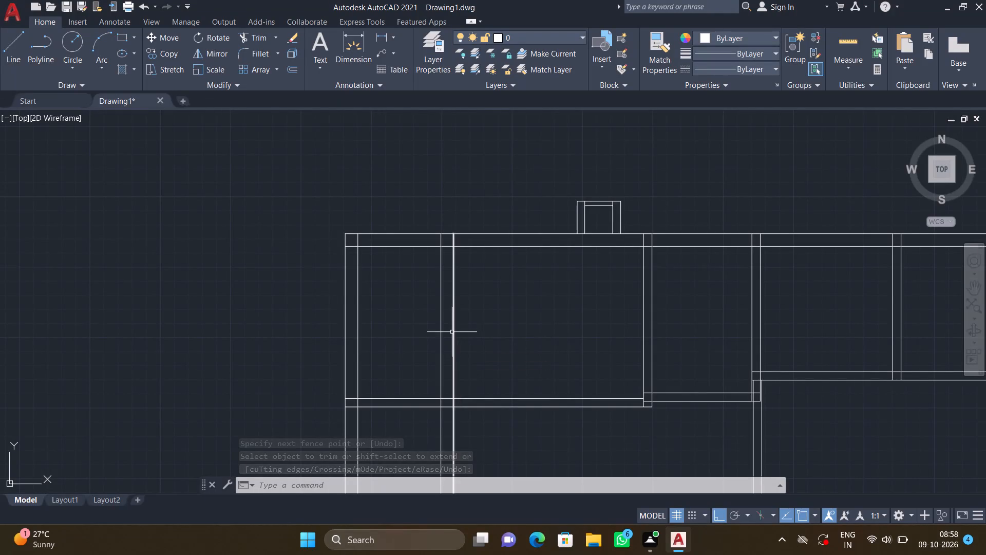
Trim the west wall's inner line along the northwest room, including its short piece within the north wall.
{"action": "middle_click_drag", "start_coordinate": [401, 326], "coordinate": [497, 240]}
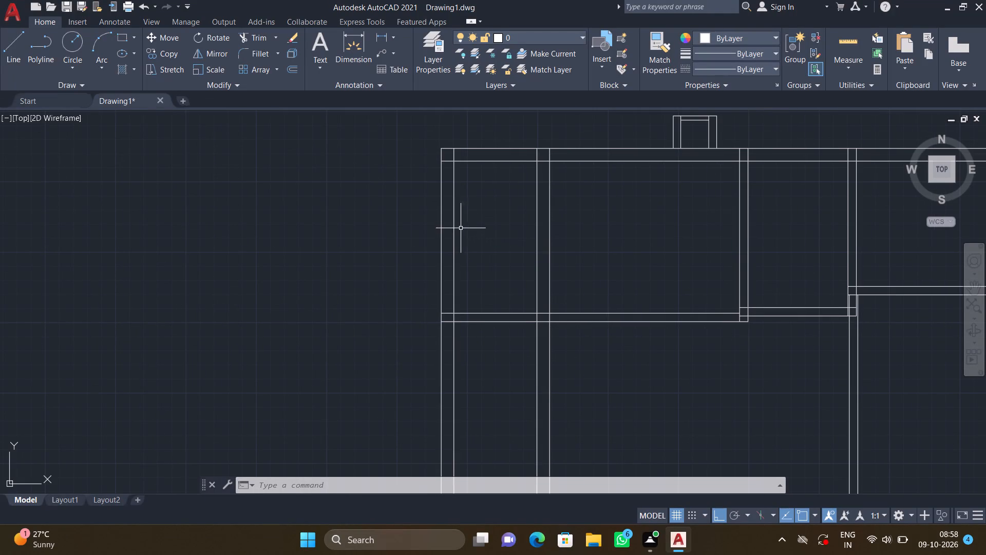
{"action": "type", "text": "TR"}
{"action": "key", "text": "Return"}
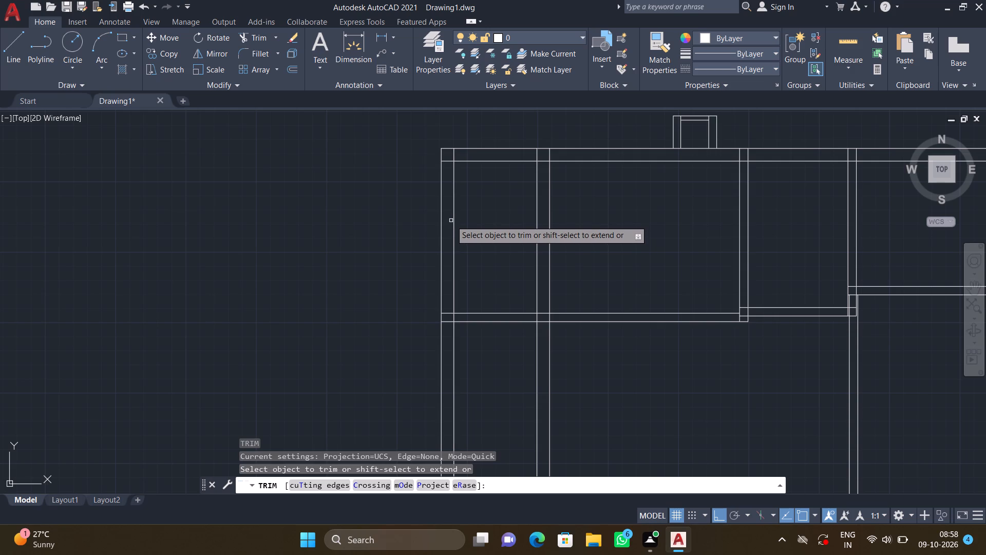
{"action": "left_click", "coordinate": [454, 227]}
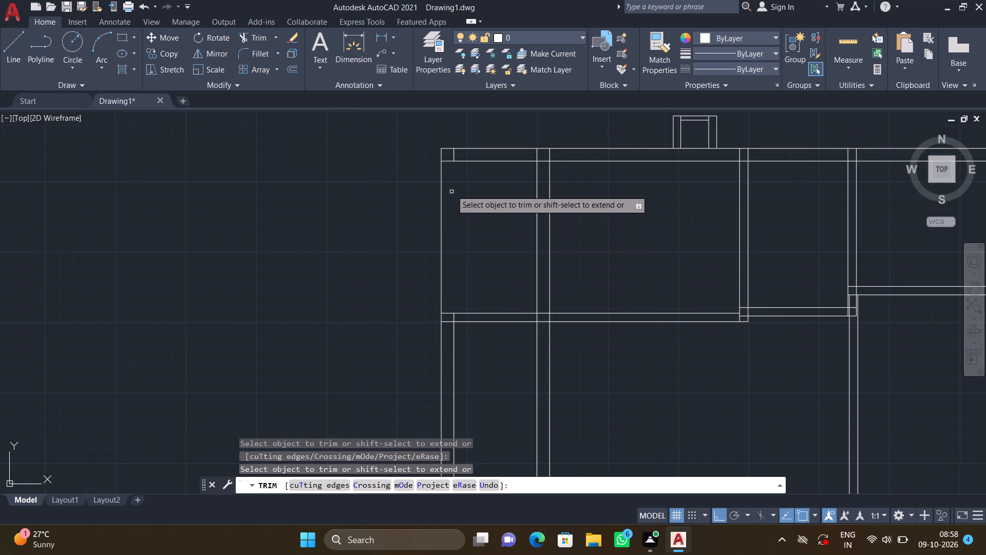
{"action": "scroll", "coordinate": [458, 157], "scroll_direction": "up", "scroll_amount": 1}
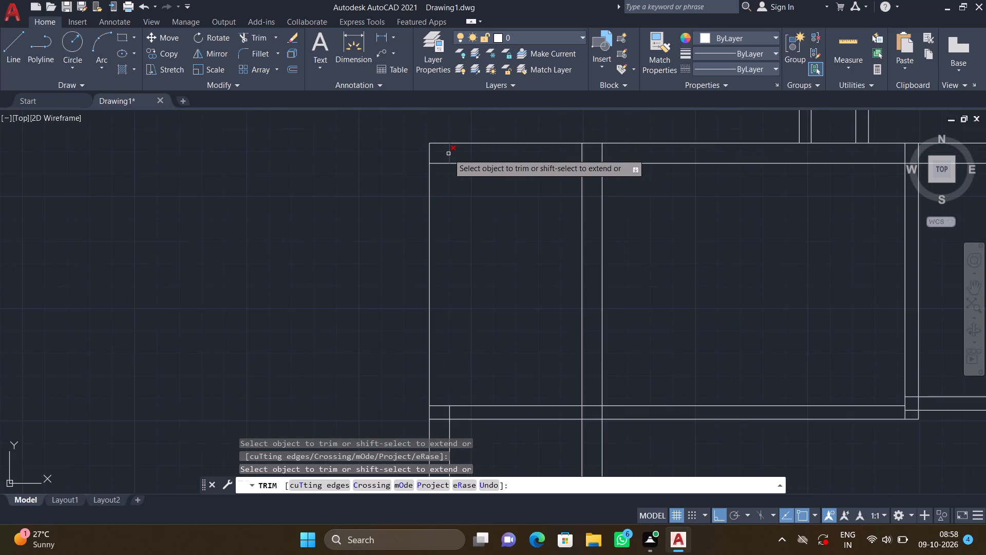
{"action": "left_click", "coordinate": [448, 153]}
{"action": "scroll", "coordinate": [483, 219], "scroll_direction": "down", "scroll_amount": 1}
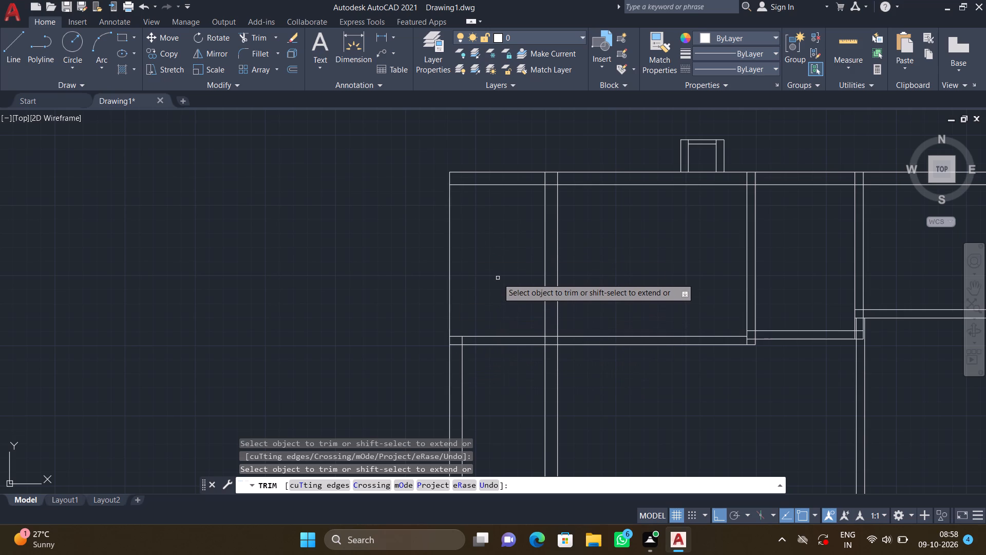
{"action": "key", "text": "Return"}
Draw a 7'-5" vertical line through the northeast room, from the north wall's inner line to the room's south wall.
{"action": "scroll", "coordinate": [499, 282], "scroll_direction": "down", "scroll_amount": 2}
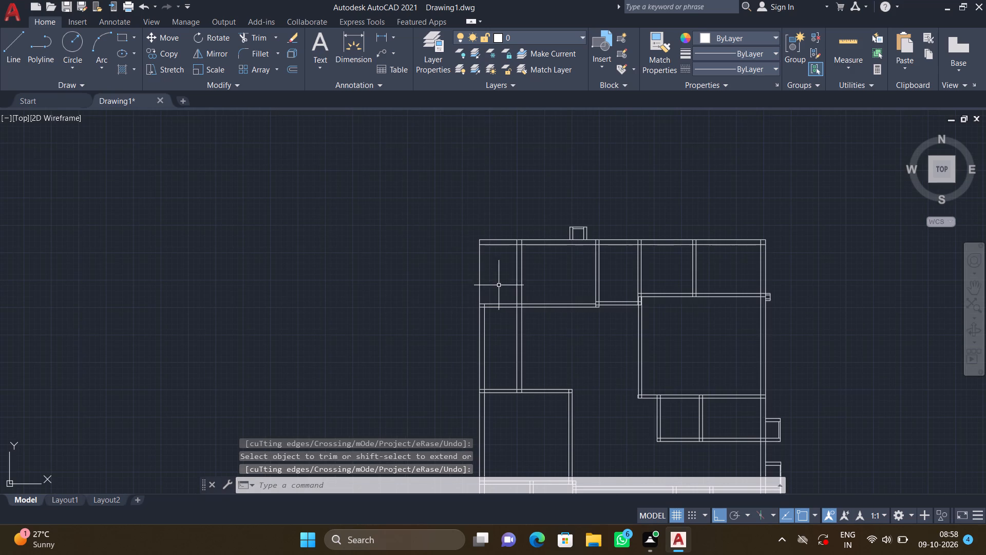
{"action": "middle_click_drag", "start_coordinate": [584, 343], "coordinate": [549, 327]}
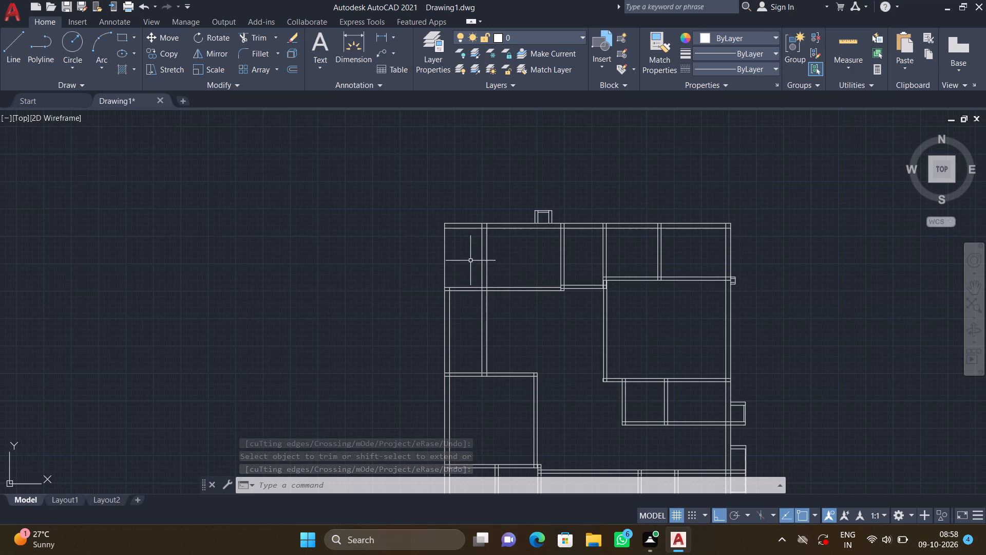
{"action": "scroll", "coordinate": [458, 240], "scroll_direction": "up", "scroll_amount": 1}
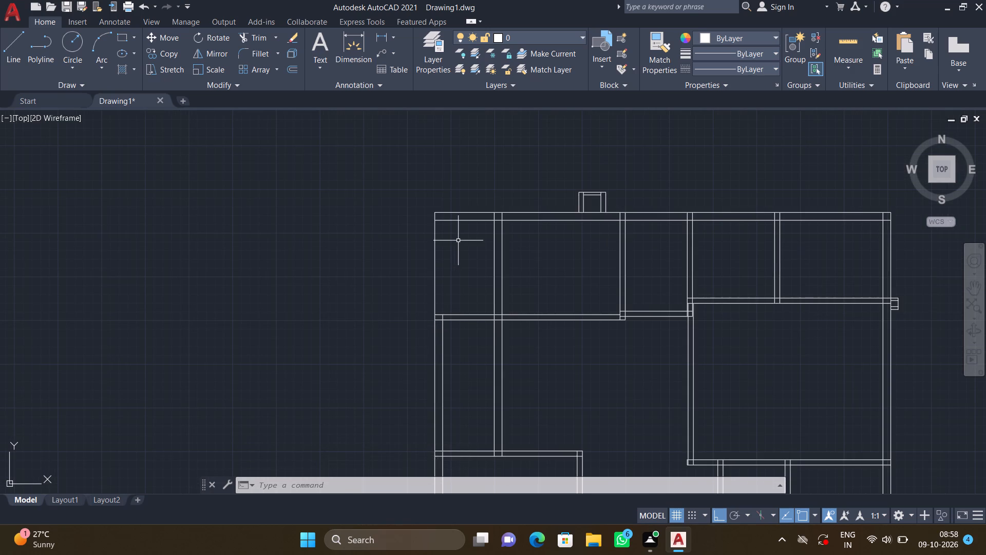
{"action": "scroll", "coordinate": [465, 255], "scroll_direction": "down", "scroll_amount": 2}
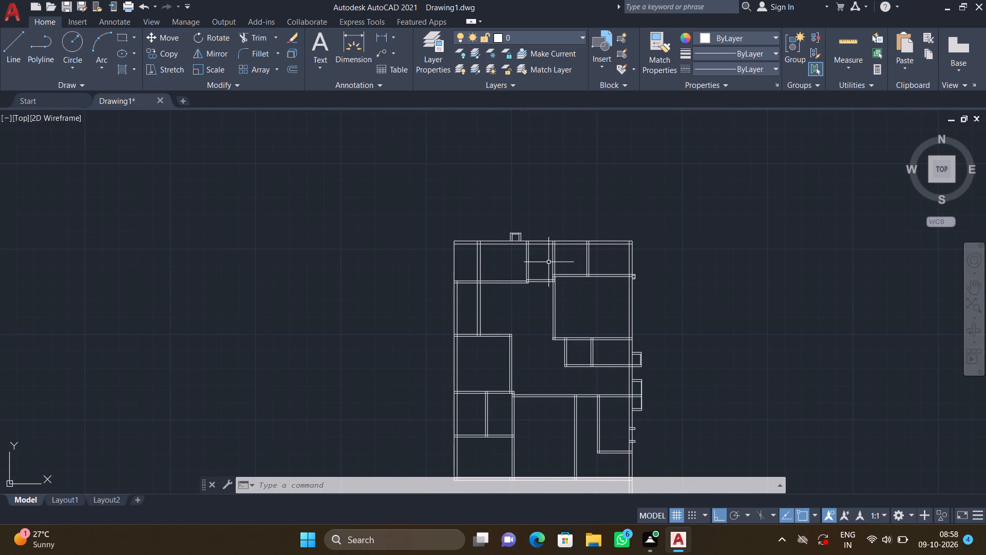
{"action": "middle_click_drag", "start_coordinate": [533, 257], "coordinate": [446, 251]}
{"action": "scroll", "coordinate": [540, 247], "scroll_direction": "up", "scroll_amount": 2}
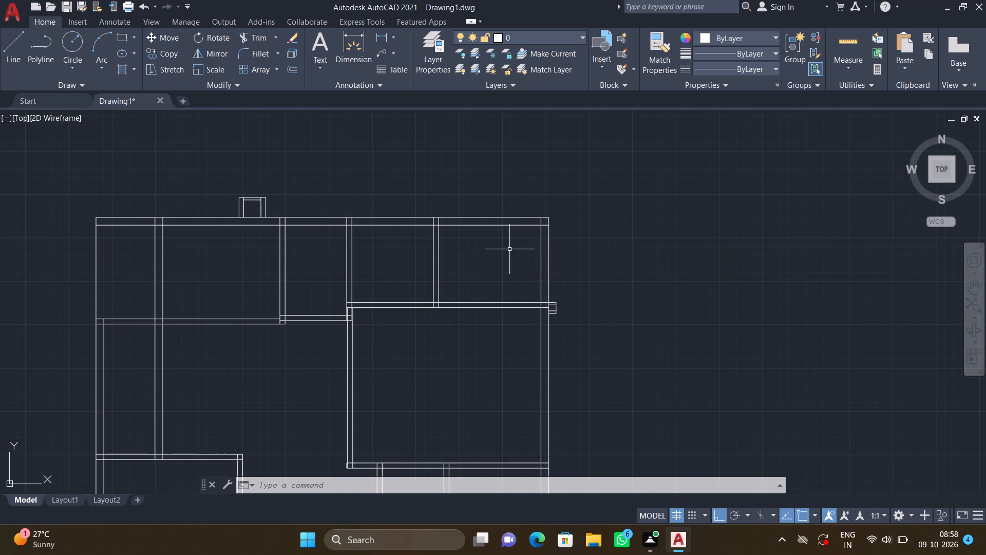
{"action": "key", "text": "l"}
{"action": "key", "text": "Return"}
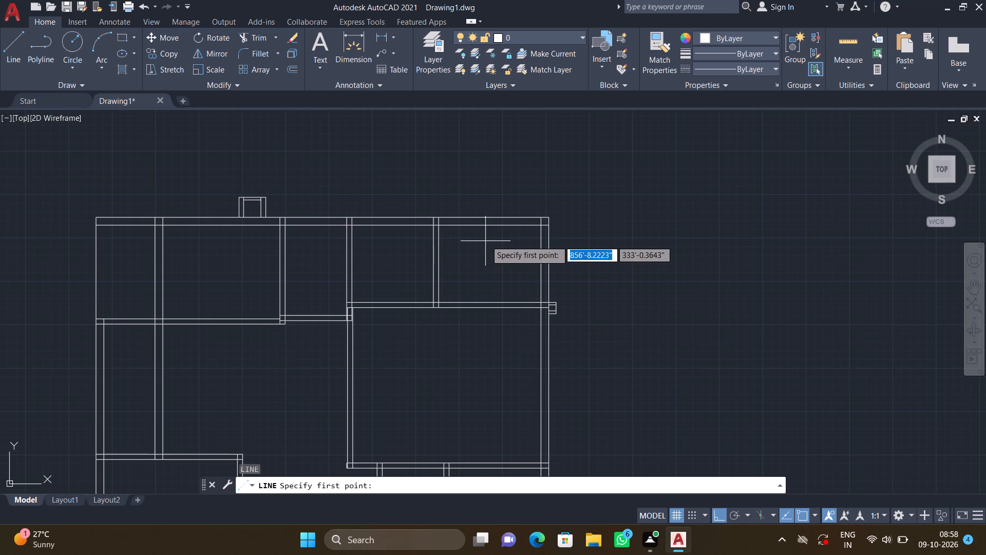
{"action": "middle_click_drag", "start_coordinate": [488, 242], "coordinate": [521, 281]}
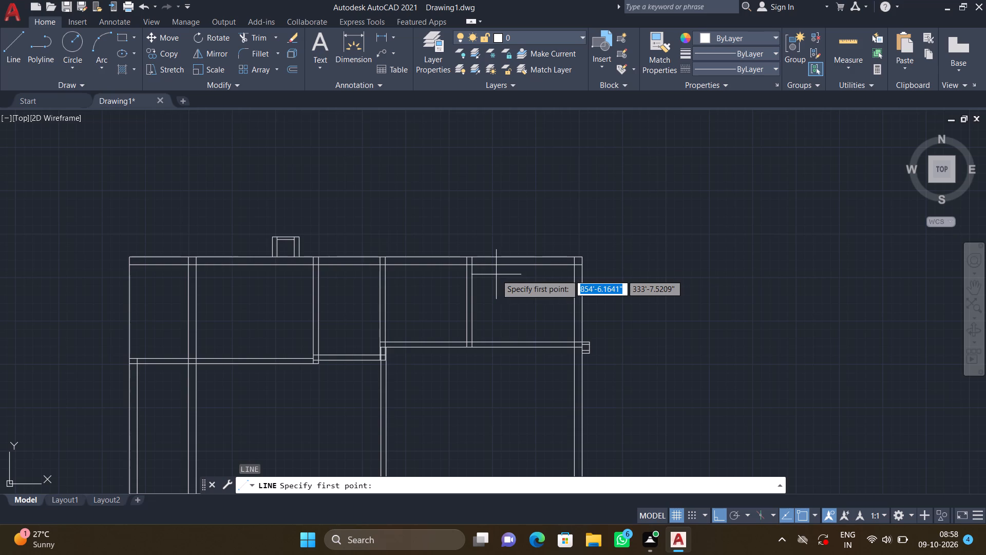
{"action": "scroll", "coordinate": [520, 276], "scroll_direction": "up", "scroll_amount": 2}
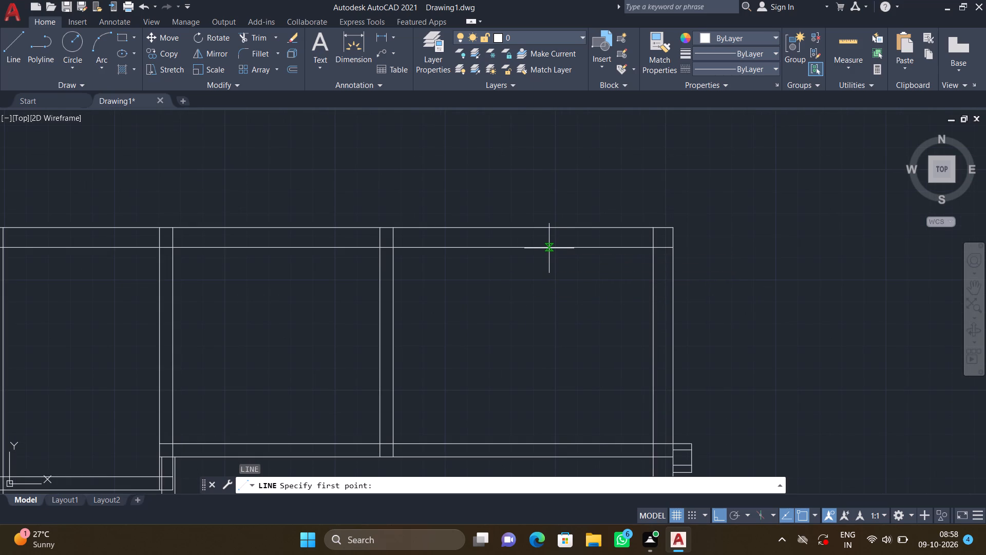
{"action": "left_click", "coordinate": [549, 248]}
{"action": "scroll", "coordinate": [547, 345], "scroll_direction": "up", "scroll_amount": 1}
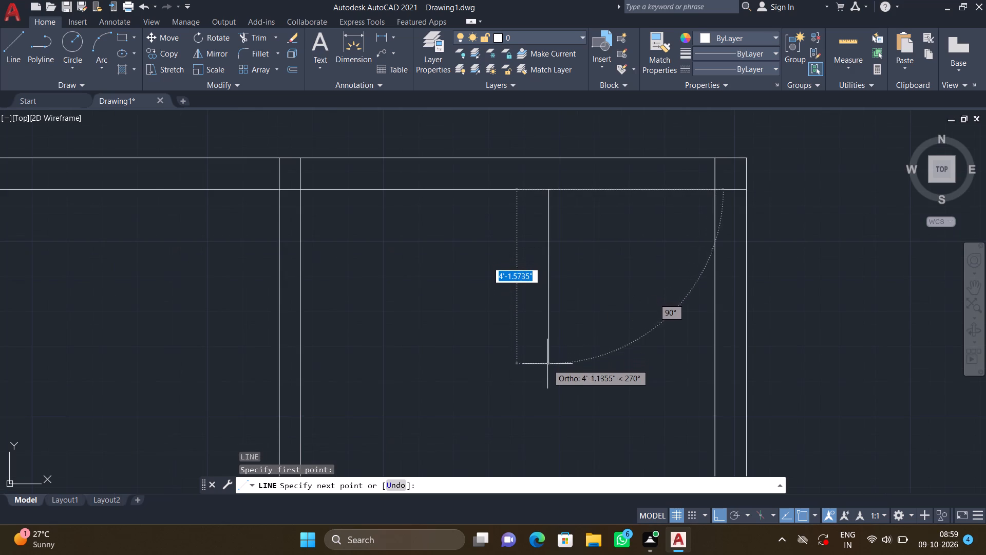
{"action": "scroll", "coordinate": [549, 373], "scroll_direction": "down", "scroll_amount": 3}
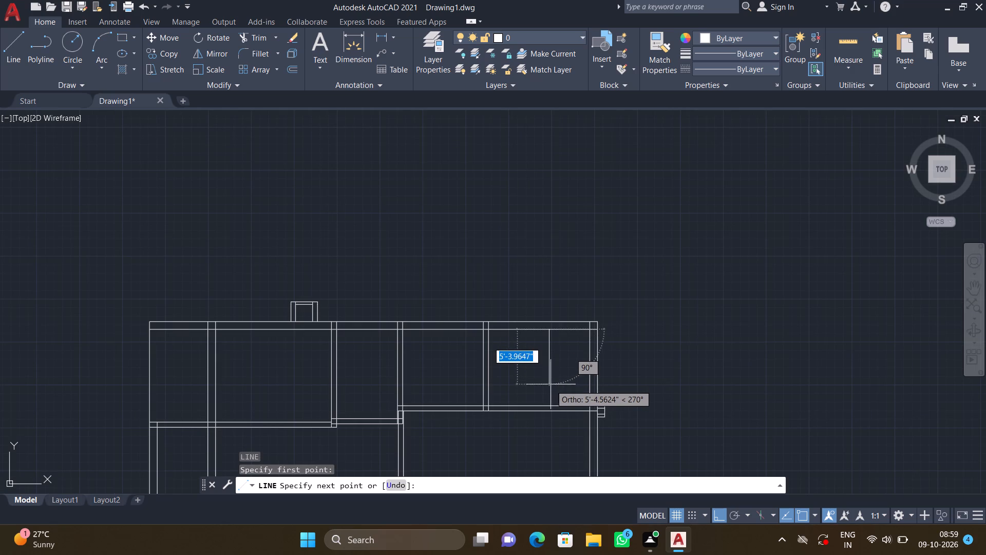
{"action": "scroll", "coordinate": [551, 384], "scroll_direction": "up", "scroll_amount": 2}
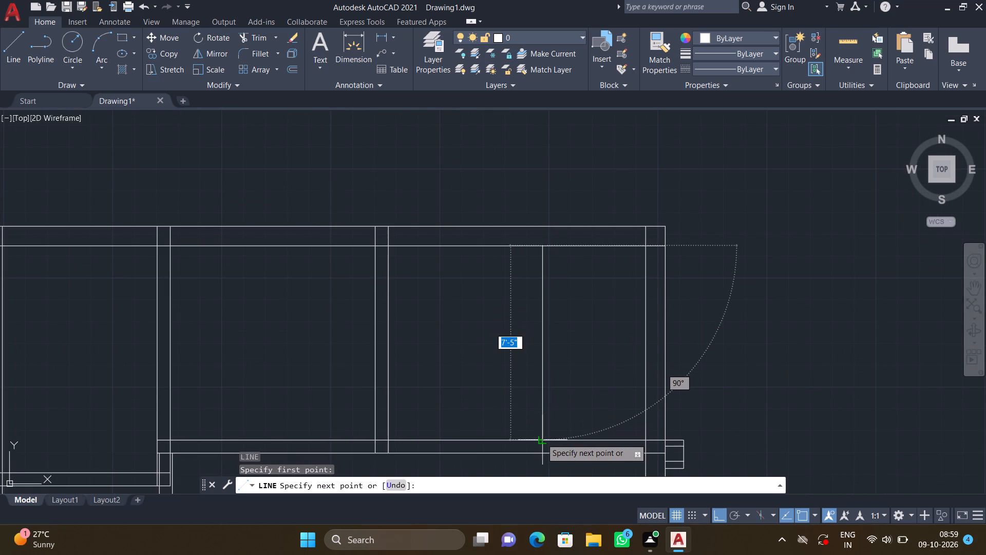
{"action": "left_click", "coordinate": [541, 438]}
{"action": "key", "text": "Return"}
Offset the new vertical line in the northeast room 6" to the west.
{"action": "key", "text": "o"}
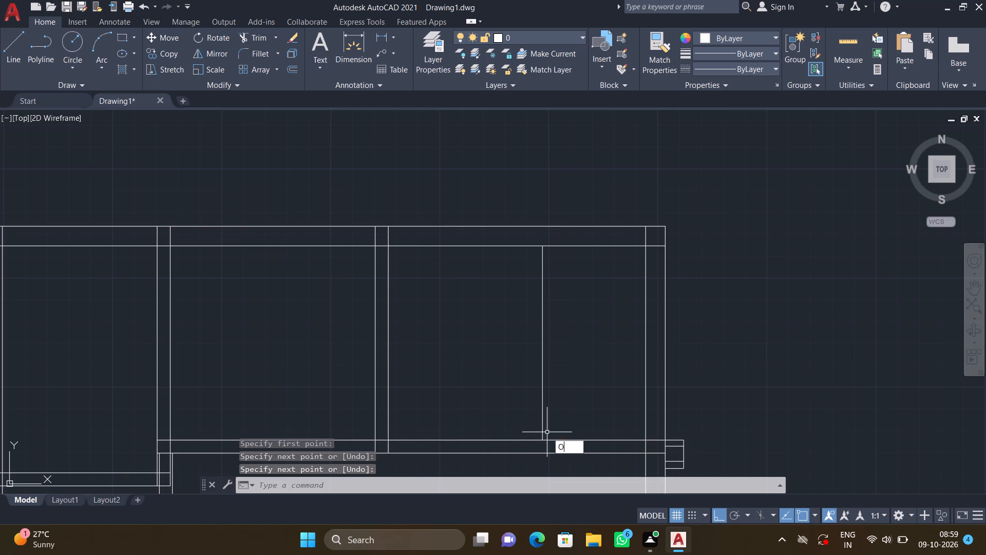
{"action": "key", "text": "Return"}
{"action": "type", "text": "6\""}
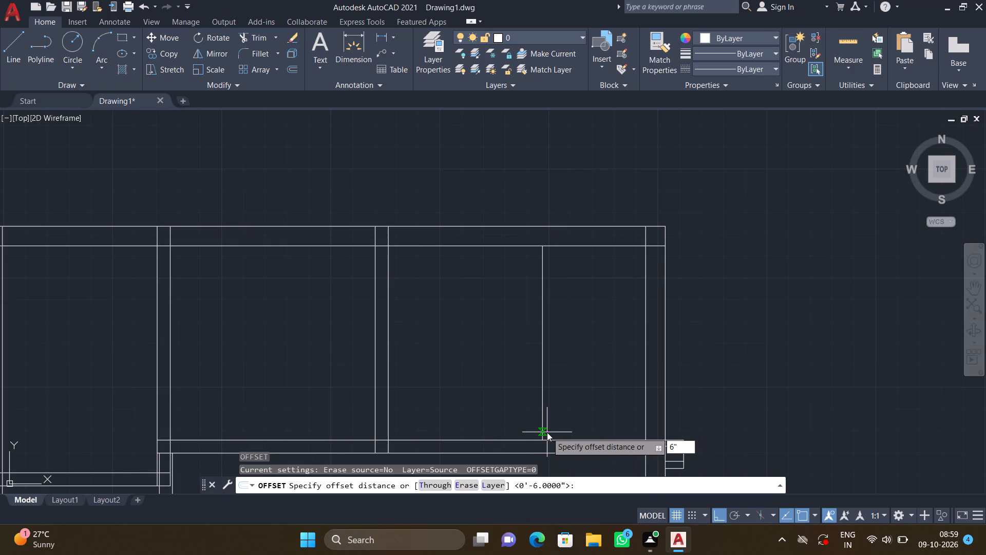
{"action": "key", "text": "Return"}
{"action": "left_click", "coordinate": [544, 411]}
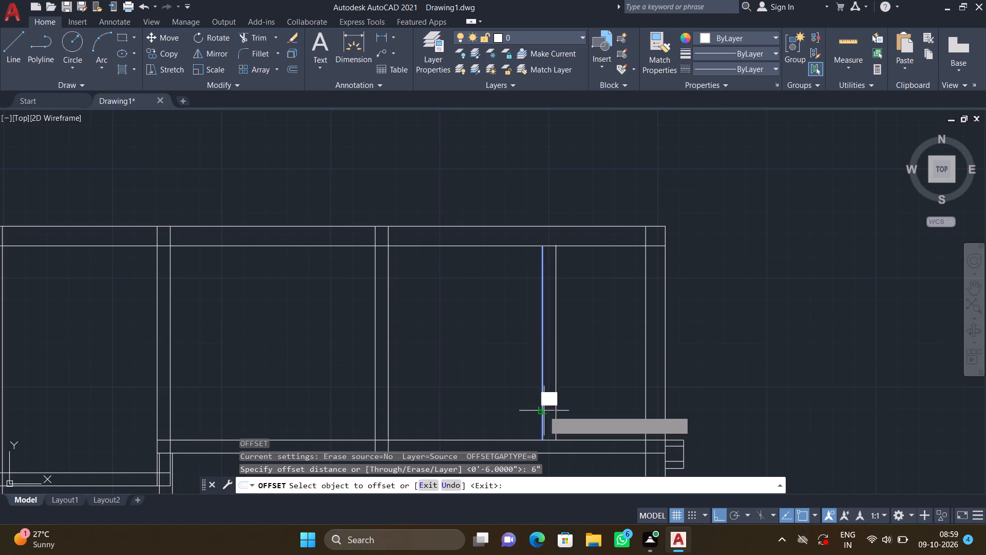
{"action": "left_click", "coordinate": [503, 407]}
{"action": "key", "text": "Return"}
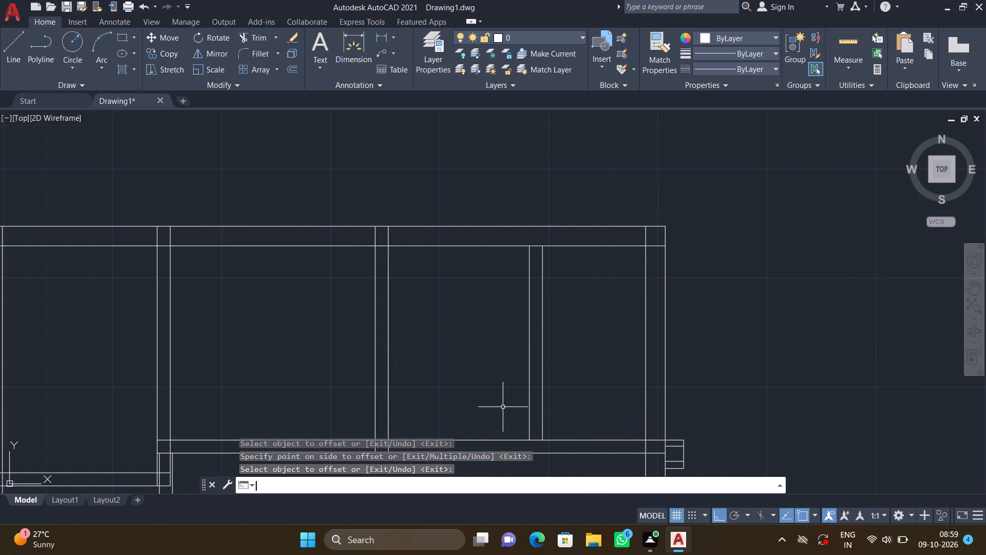
Draw a closed projection outside the north wall from the building's northeast corner, about 2'-1" deep and 4'-4" long.
{"action": "middle_click_drag", "start_coordinate": [561, 243], "coordinate": [545, 288]}
{"action": "scroll", "coordinate": [570, 256], "scroll_direction": "up", "scroll_amount": 1}
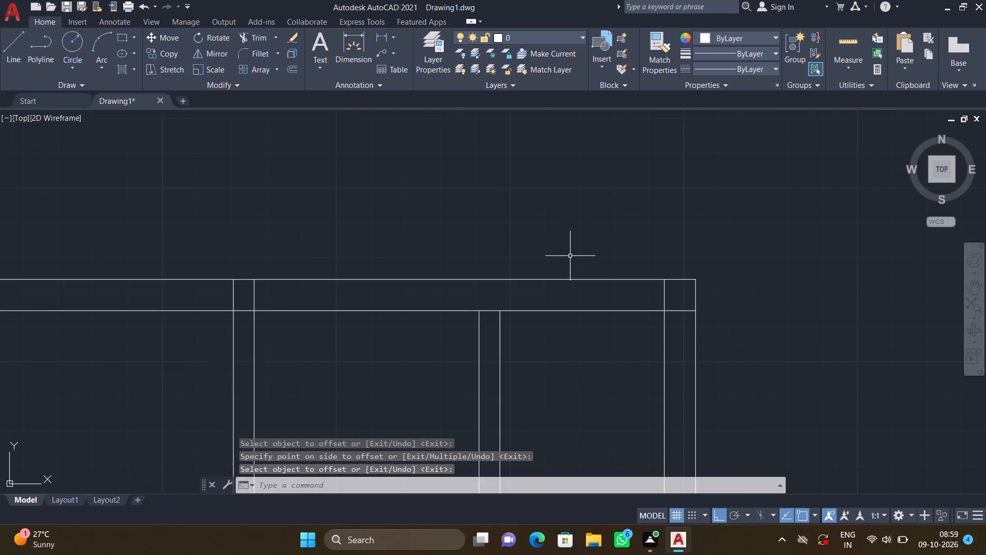
{"action": "key", "text": "l"}
{"action": "key", "text": "Return"}
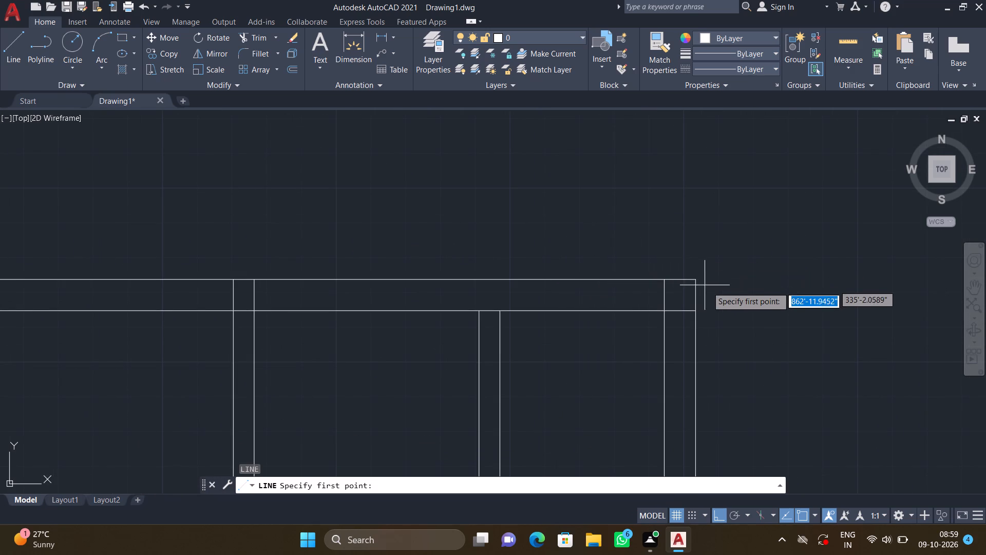
{"action": "left_click", "coordinate": [695, 279]}
{"action": "scroll", "coordinate": [687, 213], "scroll_direction": "down", "scroll_amount": 1}
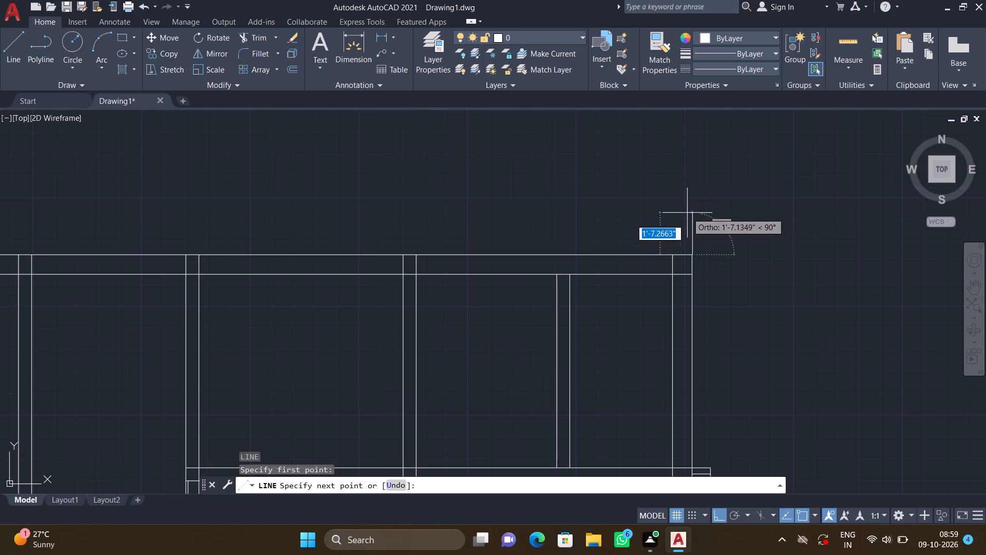
{"action": "scroll", "coordinate": [695, 205], "scroll_direction": "up", "scroll_amount": 1}
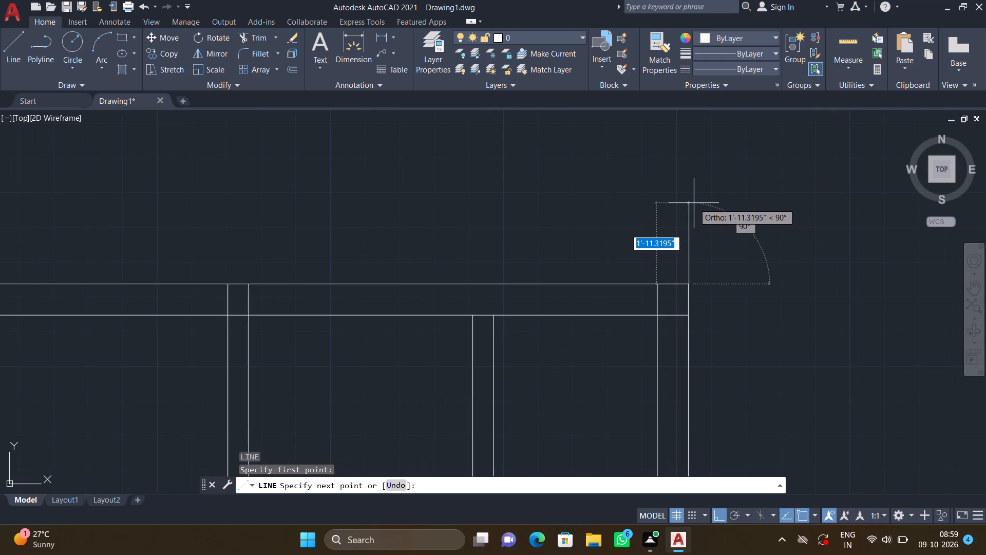
{"action": "left_click", "coordinate": [686, 195]}
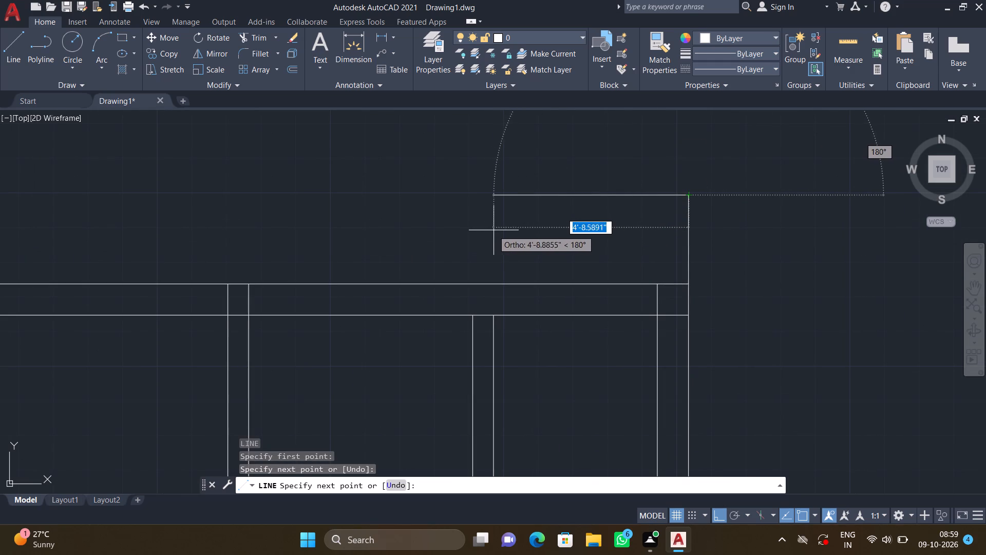
{"action": "scroll", "coordinate": [502, 231], "scroll_direction": "up", "scroll_amount": 2}
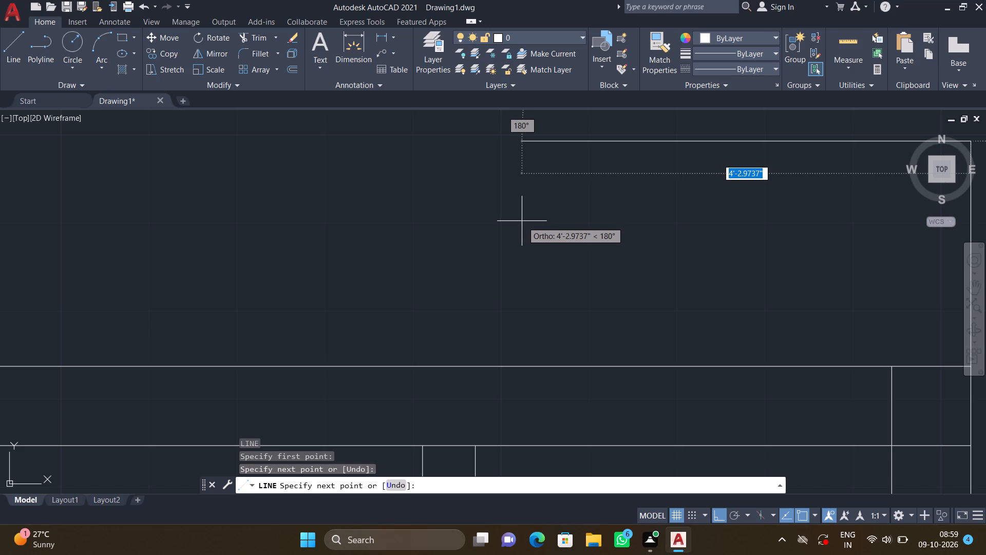
{"action": "left_click", "coordinate": [513, 142]}
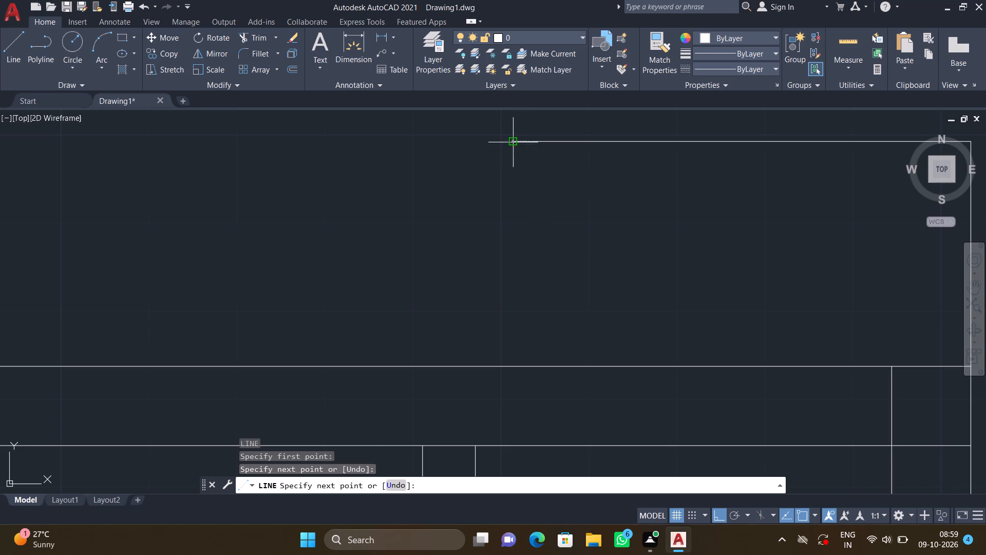
{"action": "double_click", "coordinate": [510, 365]}
{"action": "key", "text": "Return"}
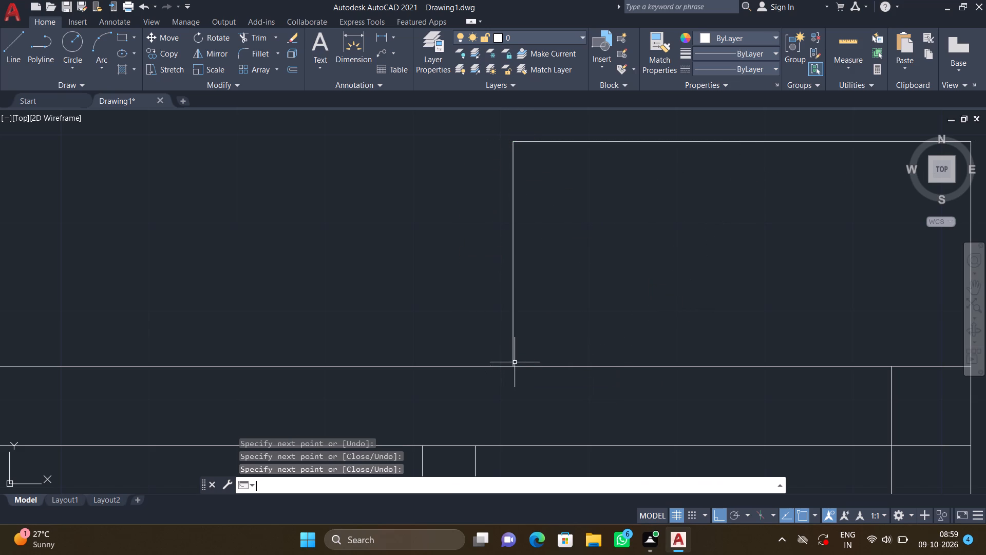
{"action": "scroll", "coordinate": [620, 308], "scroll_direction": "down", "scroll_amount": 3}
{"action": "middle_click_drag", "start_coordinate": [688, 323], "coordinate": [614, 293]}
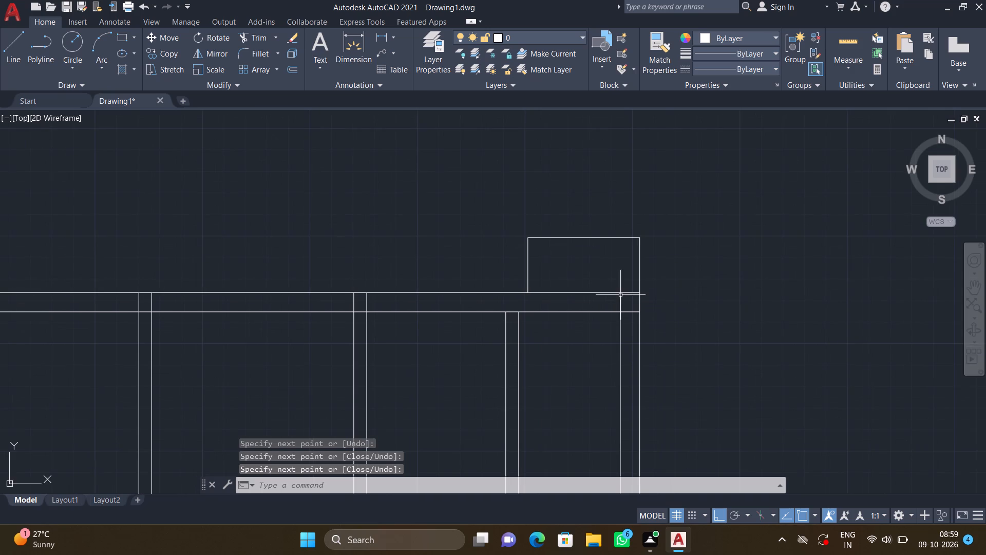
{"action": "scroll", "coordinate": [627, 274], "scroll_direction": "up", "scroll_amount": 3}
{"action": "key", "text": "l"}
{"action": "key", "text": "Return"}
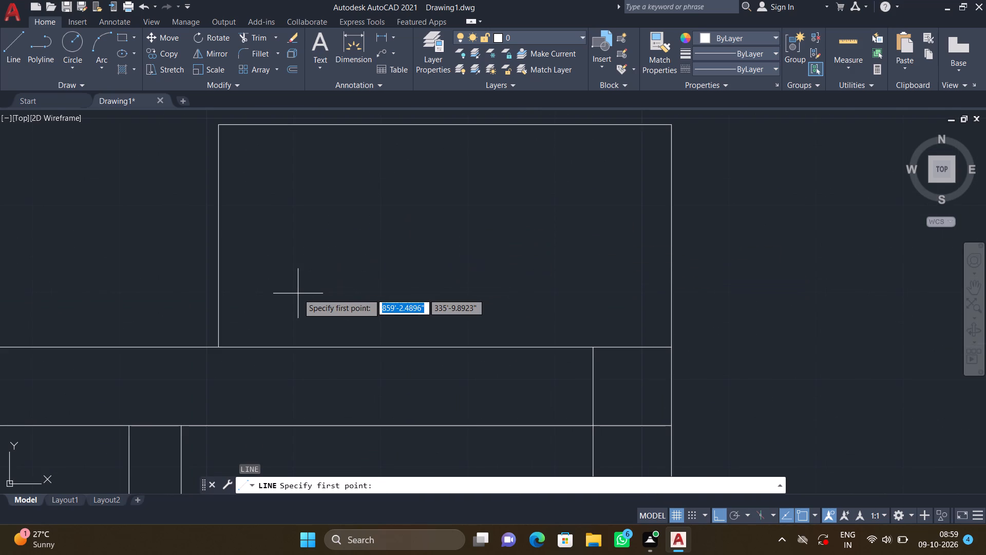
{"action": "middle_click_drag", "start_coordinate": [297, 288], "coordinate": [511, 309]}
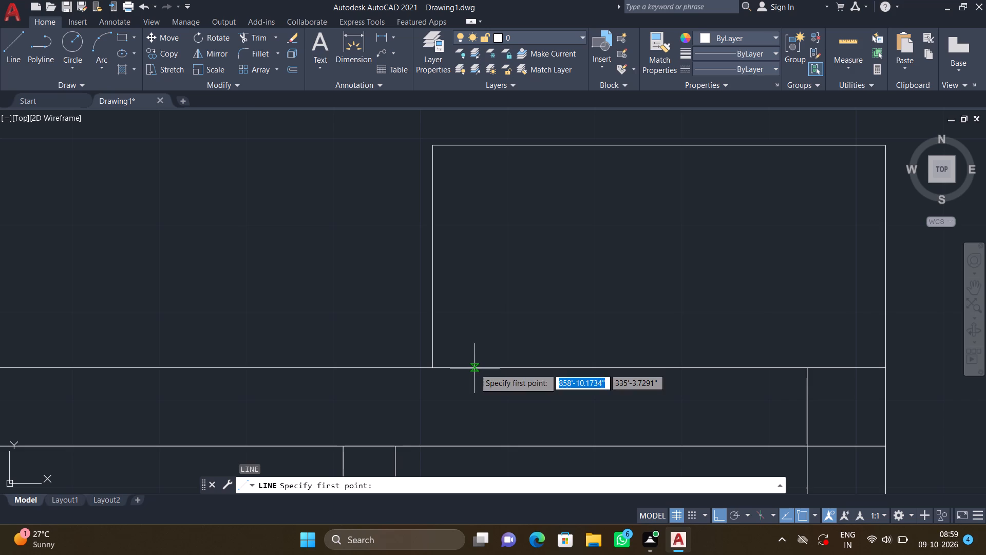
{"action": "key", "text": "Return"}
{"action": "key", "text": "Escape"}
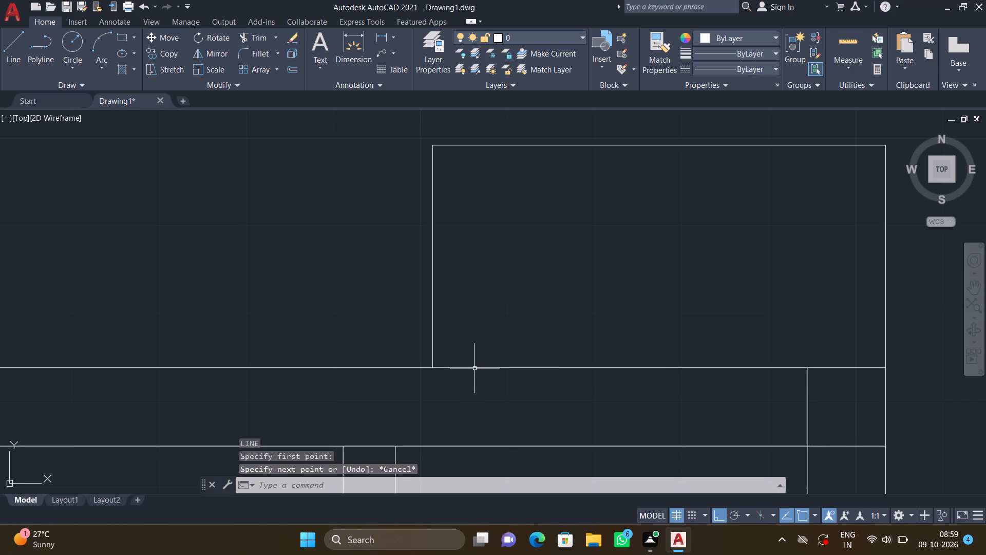
Offset the west and east sides of the northeast corner projection 6" inward.
{"action": "key", "text": "o"}
{"action": "key", "text": "Return"}
{"action": "key", "text": "6"}
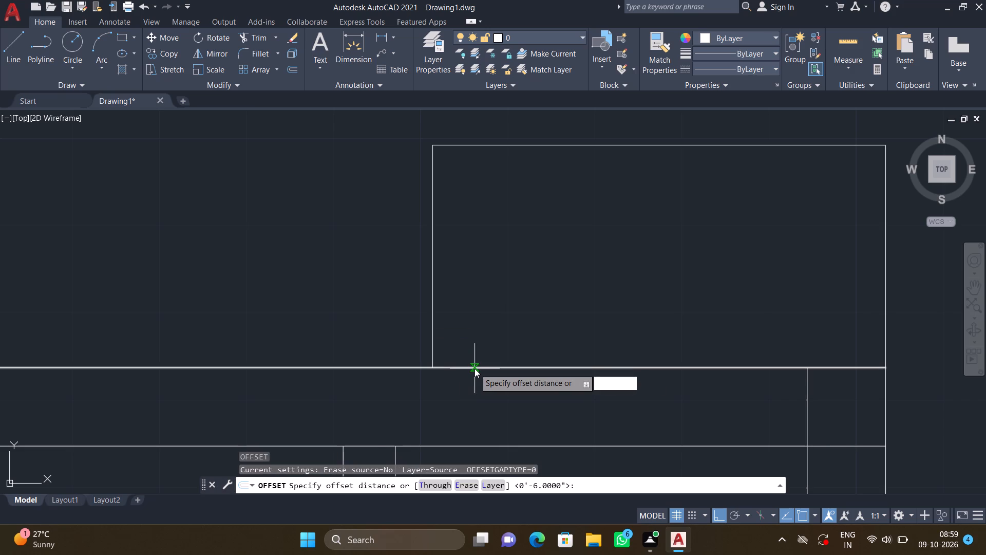
{"action": "key", "text": "shift+quotedbl"}
{"action": "key", "text": "Return"}
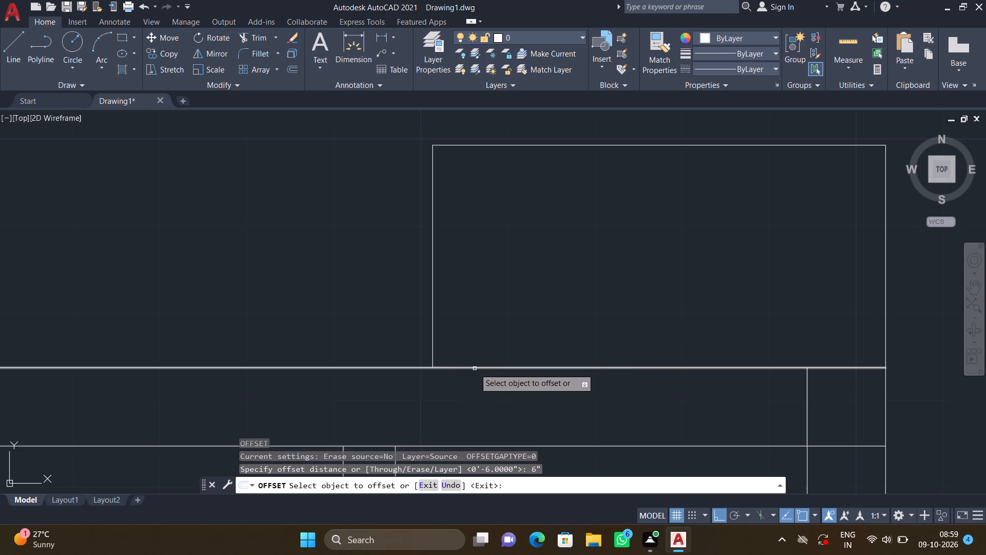
{"action": "left_click", "coordinate": [433, 310]}
{"action": "left_click", "coordinate": [559, 308]}
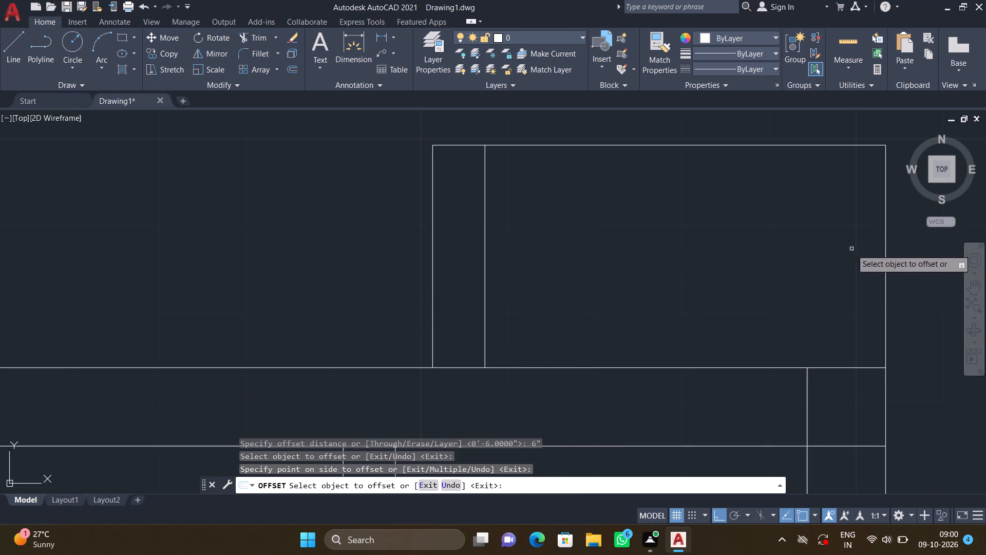
{"action": "left_click", "coordinate": [887, 290]}
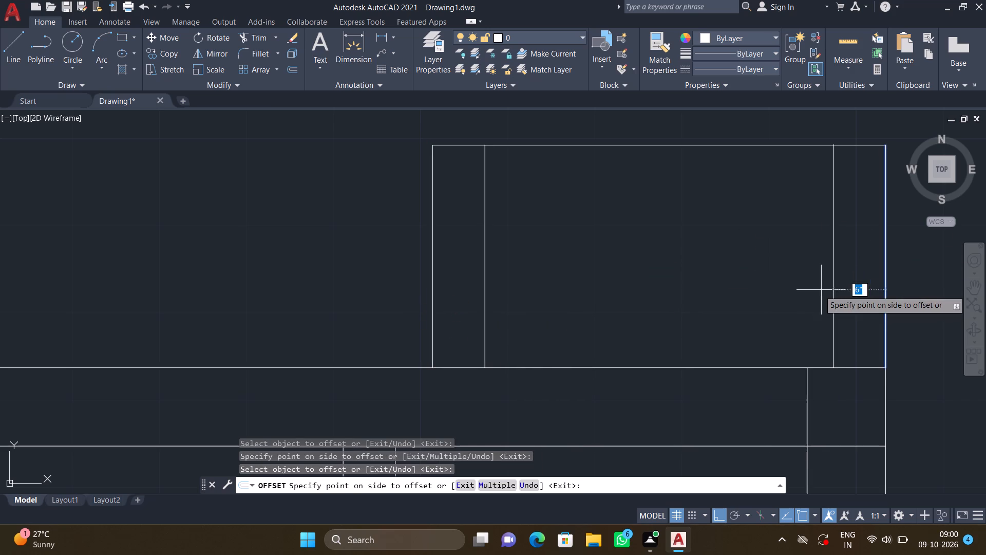
{"action": "left_click", "coordinate": [816, 292]}
{"action": "key", "text": "Return"}
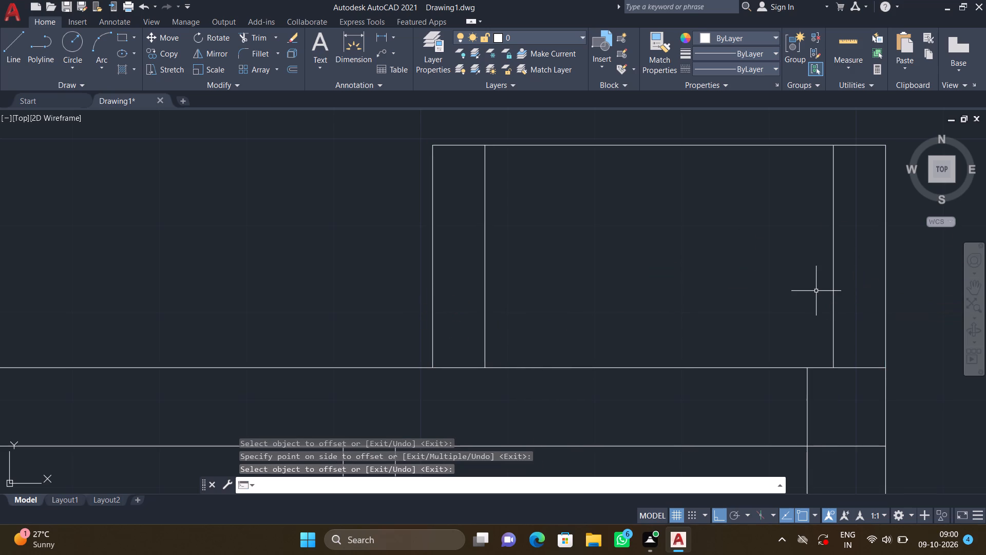
Draw a horizontal line between the projection's two inner side lines, just south of its outer edge.
{"action": "scroll", "coordinate": [817, 274], "scroll_direction": "down", "scroll_amount": 2}
{"action": "middle_click_drag", "start_coordinate": [731, 228], "coordinate": [606, 237]}
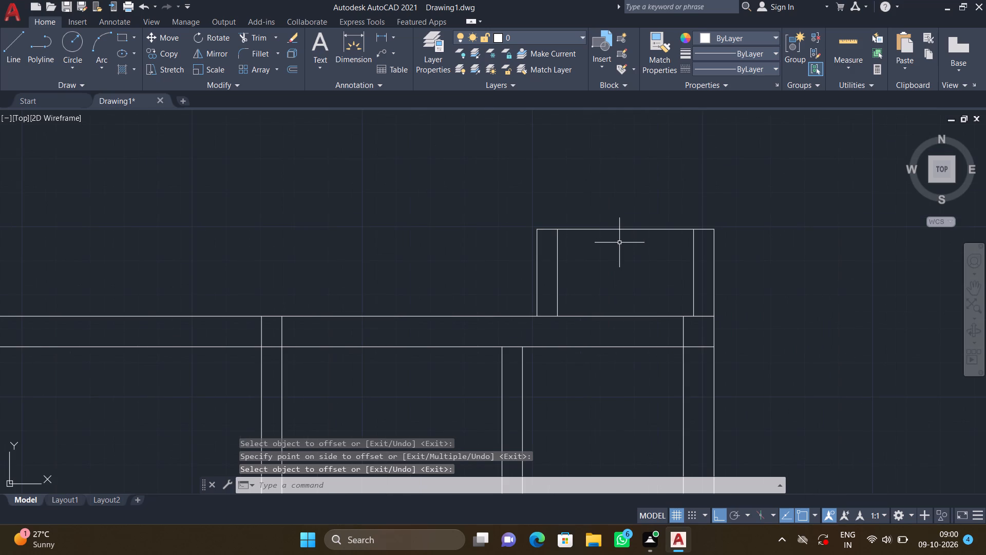
{"action": "key", "text": "l"}
{"action": "key", "text": "Return"}
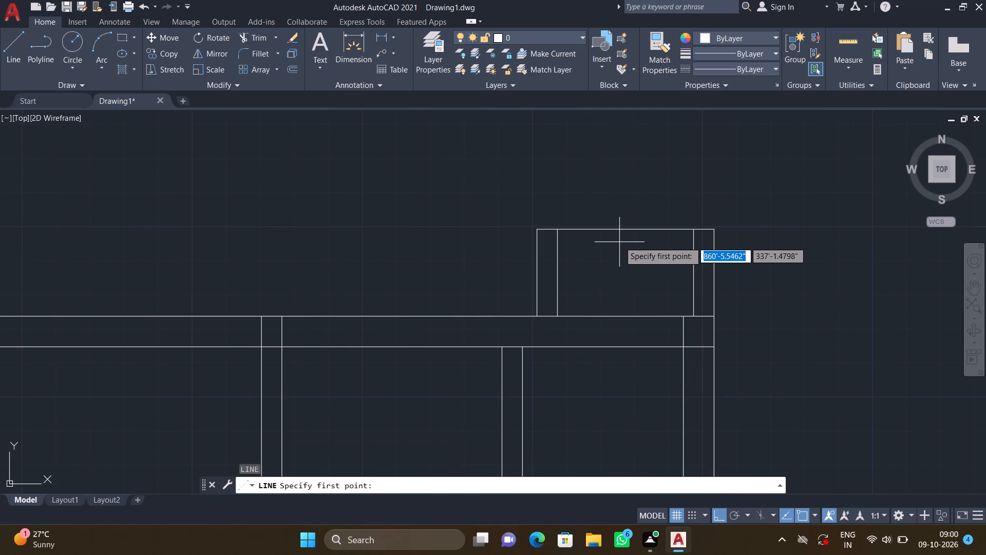
{"action": "scroll", "coordinate": [549, 245], "scroll_direction": "up", "scroll_amount": 1}
{"action": "left_click", "coordinate": [561, 235]}
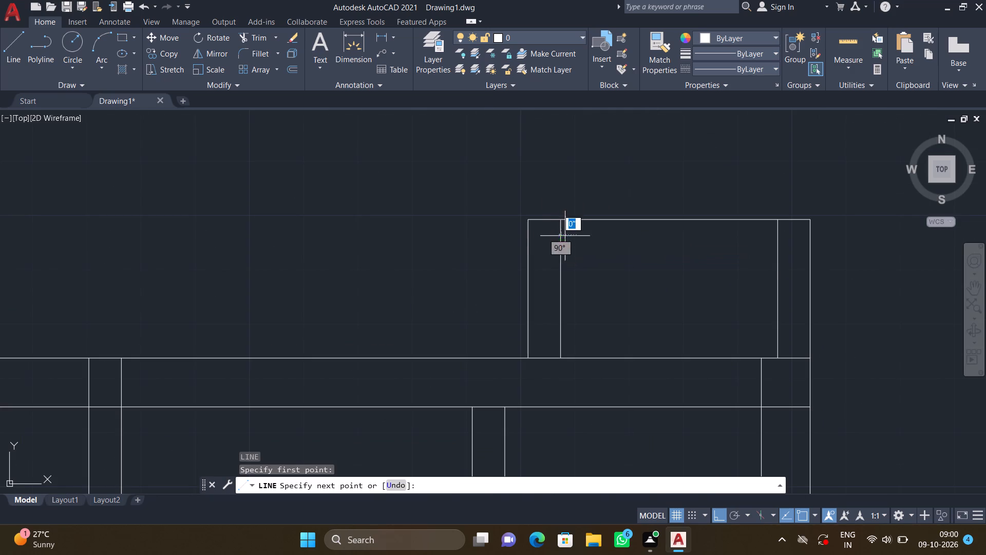
{"action": "left_click", "coordinate": [776, 236]}
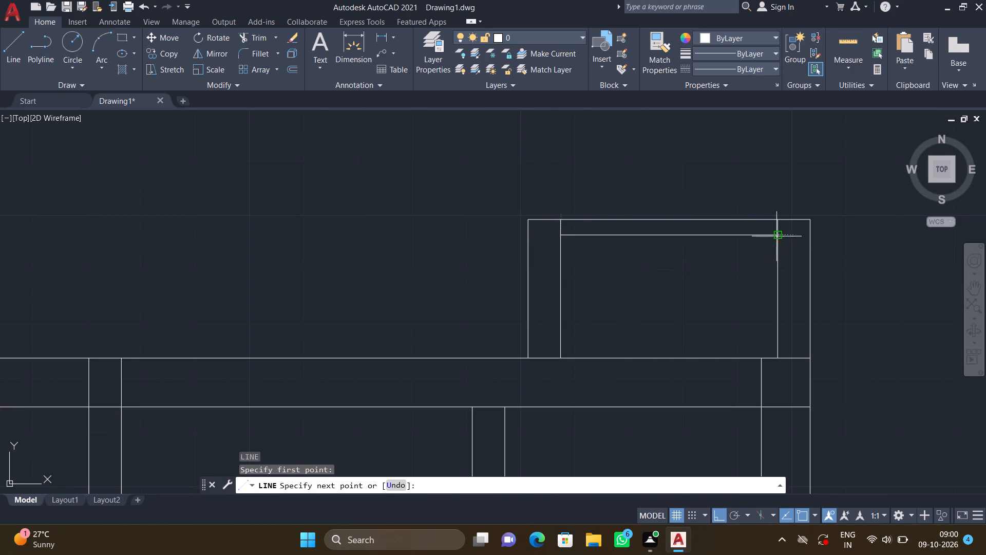
{"action": "key", "text": "Return"}
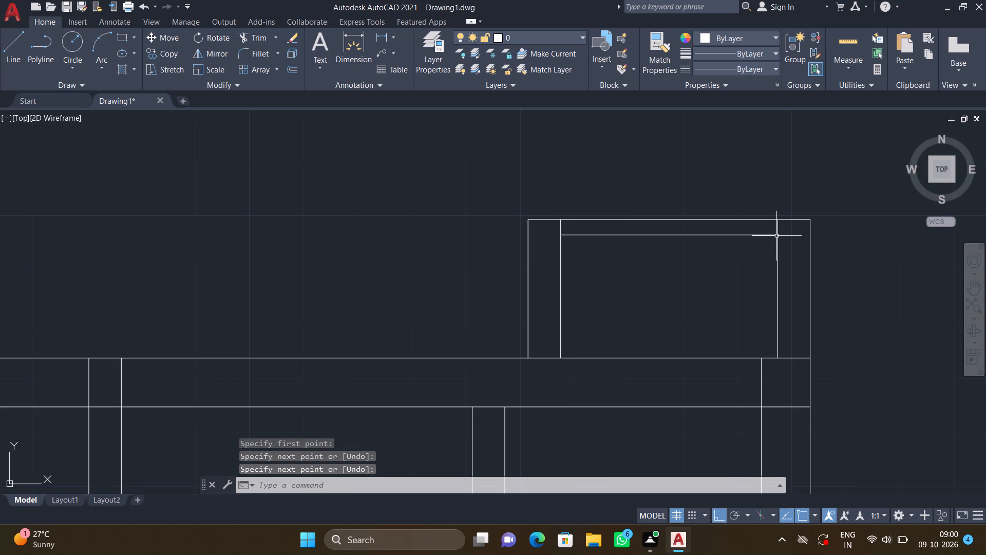
Draw a vertical line about 1'-0.5" long northward from the north wall's outer line, a little west of the northeast projection.
{"action": "scroll", "coordinate": [779, 234], "scroll_direction": "down", "scroll_amount": 4}
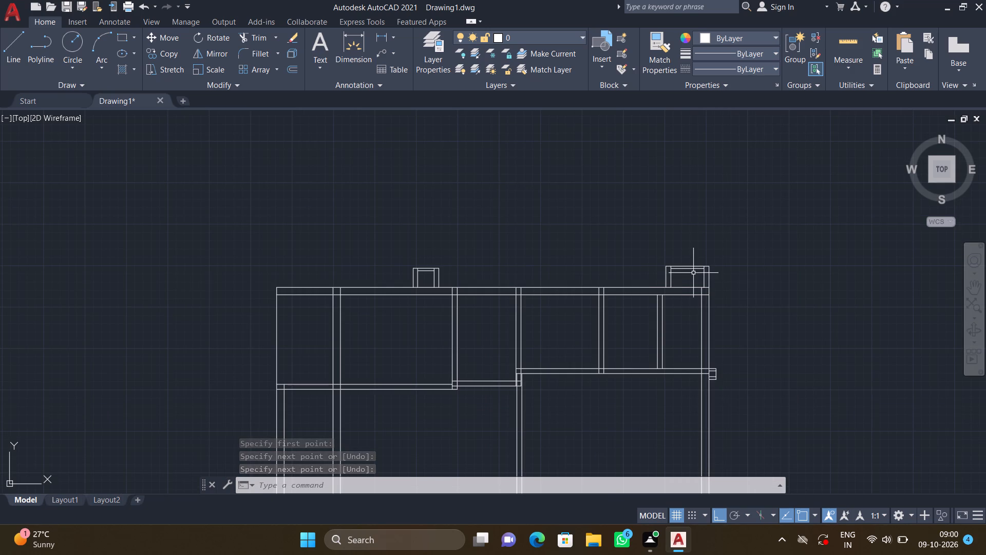
{"action": "scroll", "coordinate": [684, 267], "scroll_direction": "down", "scroll_amount": 2}
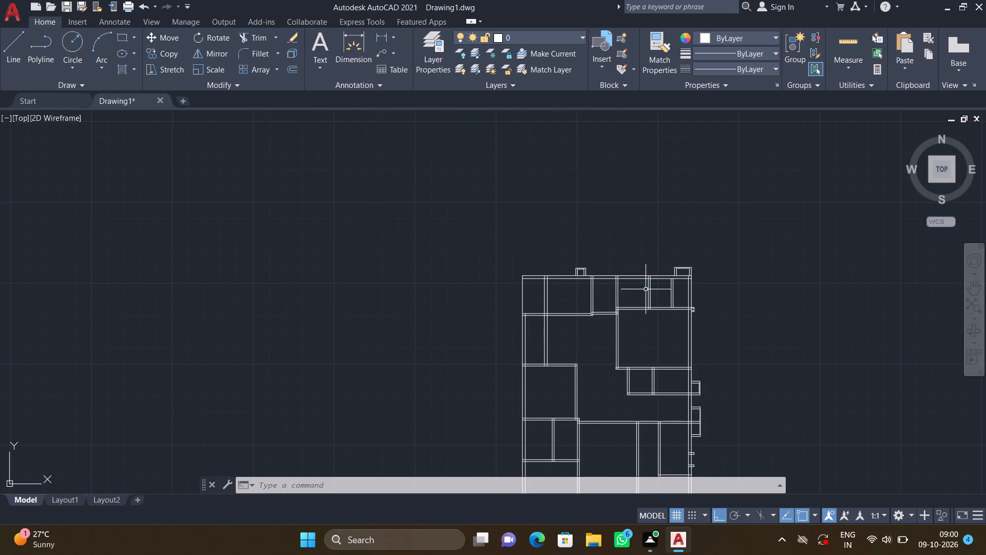
{"action": "middle_click_drag", "start_coordinate": [650, 271], "coordinate": [526, 279]}
{"action": "scroll", "coordinate": [531, 284], "scroll_direction": "up", "scroll_amount": 3}
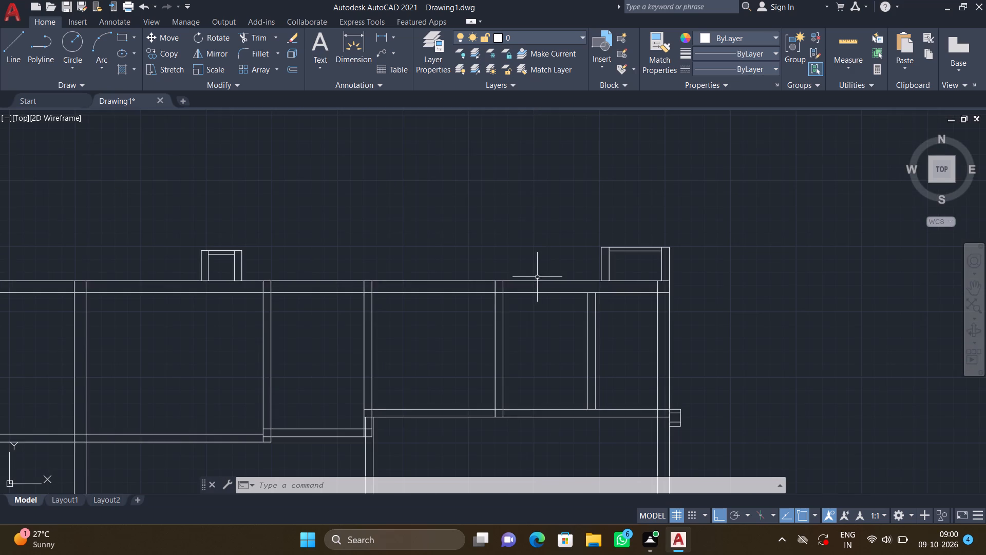
{"action": "scroll", "coordinate": [557, 269], "scroll_direction": "up", "scroll_amount": 2}
{"action": "key", "text": "l"}
{"action": "key", "text": "Return"}
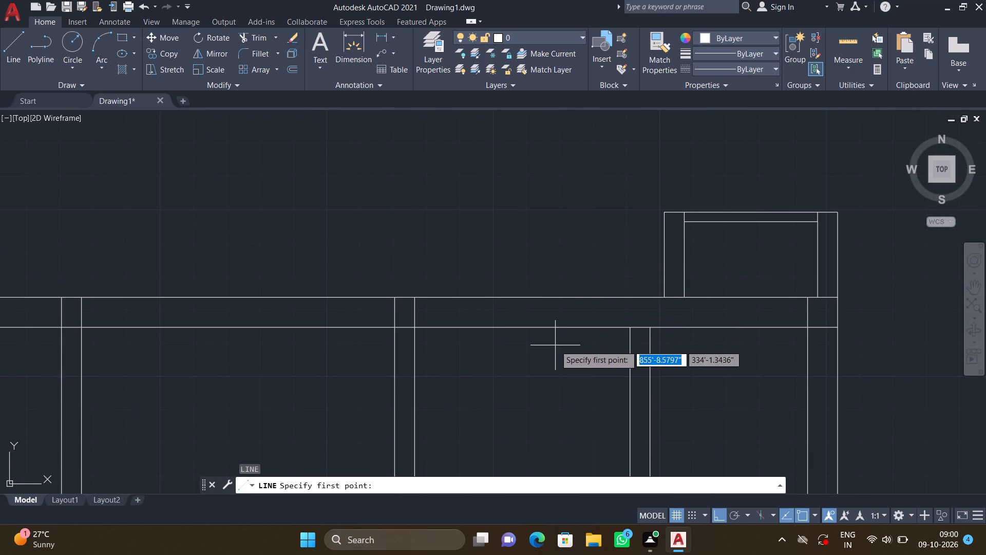
{"action": "scroll", "coordinate": [604, 295], "scroll_direction": "up", "scroll_amount": 1}
{"action": "left_click", "coordinate": [590, 298]}
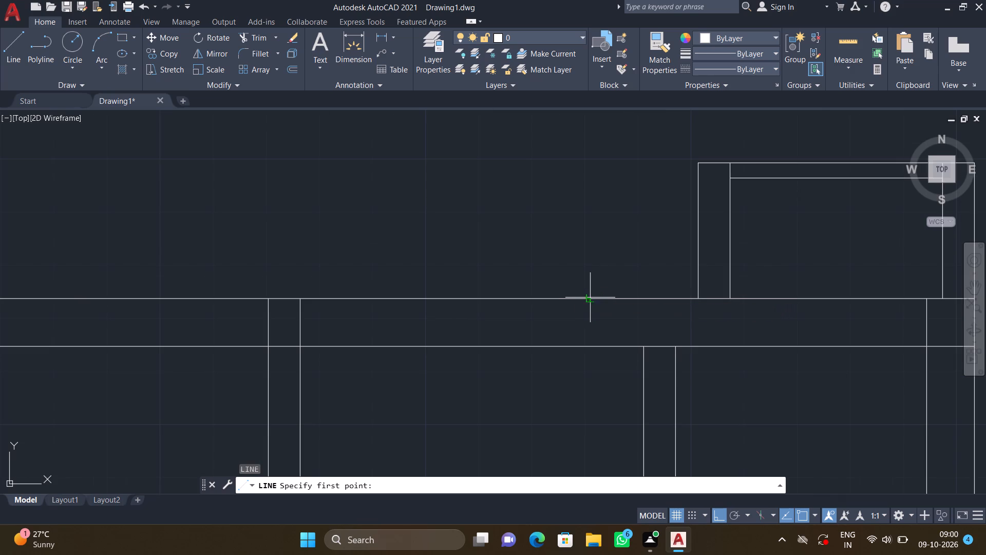
{"action": "scroll", "coordinate": [597, 252], "scroll_direction": "up", "scroll_amount": 1}
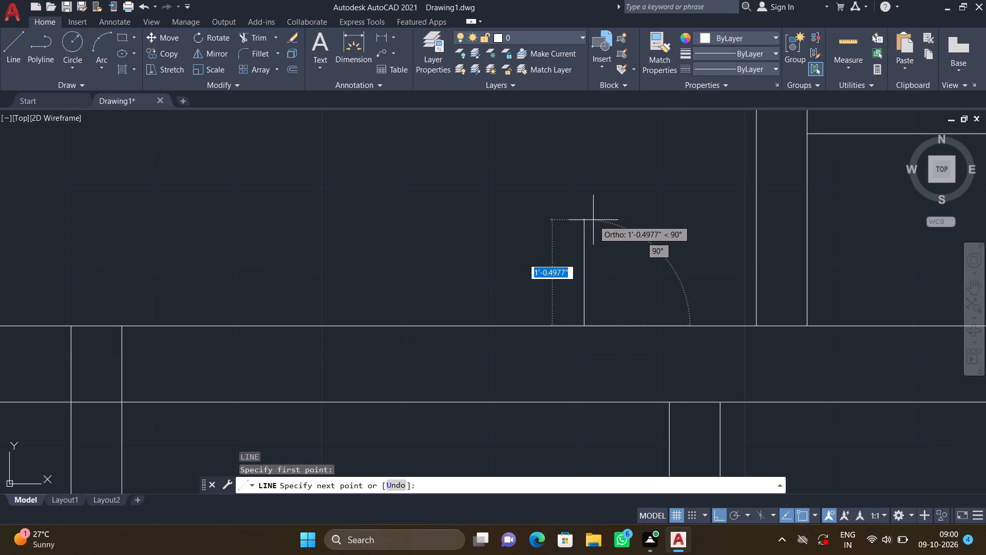
{"action": "left_click_drag", "start_coordinate": [593, 219], "coordinate": [588, 219]}
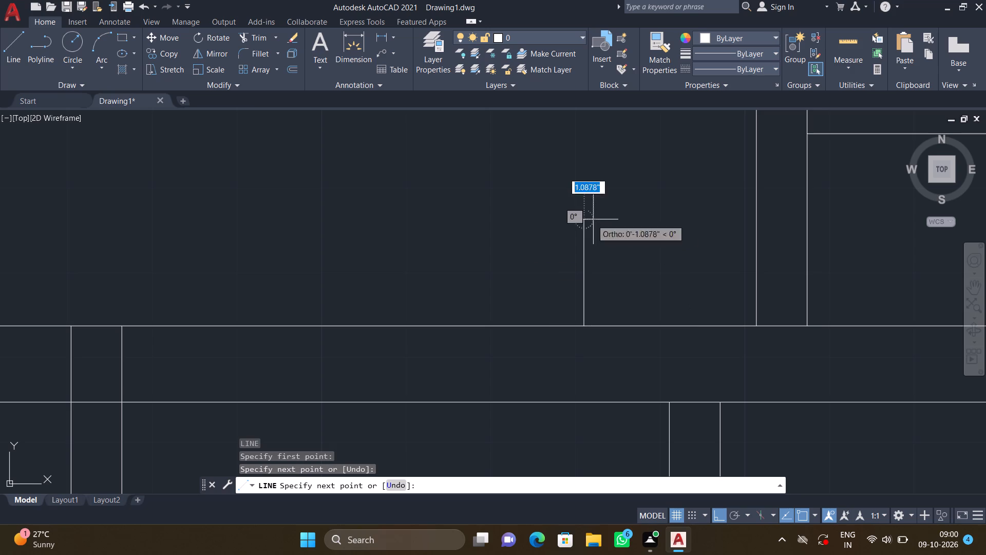
{"action": "scroll", "coordinate": [530, 225], "scroll_direction": "up", "scroll_amount": 2}
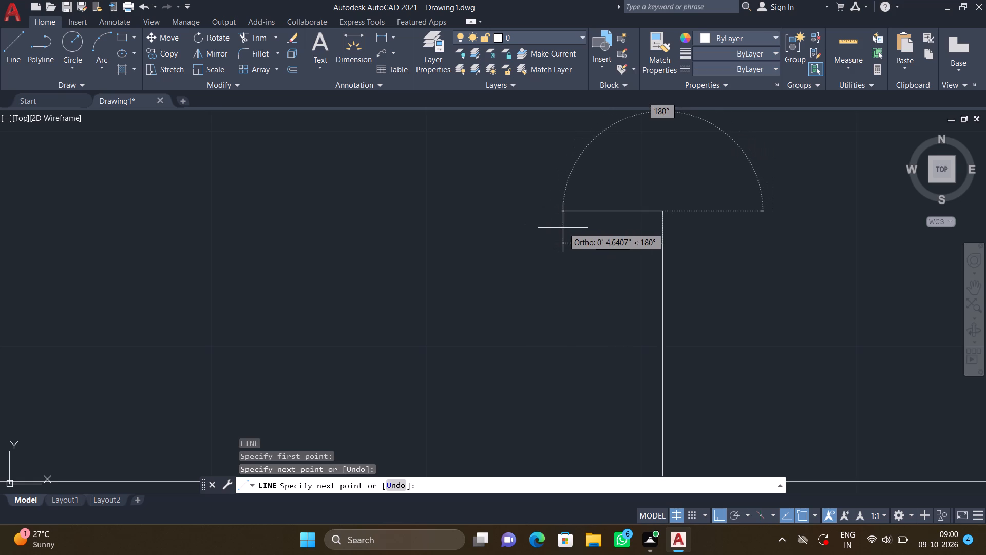
{"action": "key", "text": "Escape"}
Offset the new vertical line outside the north wall 6" to the west.
{"action": "key", "text": "o"}
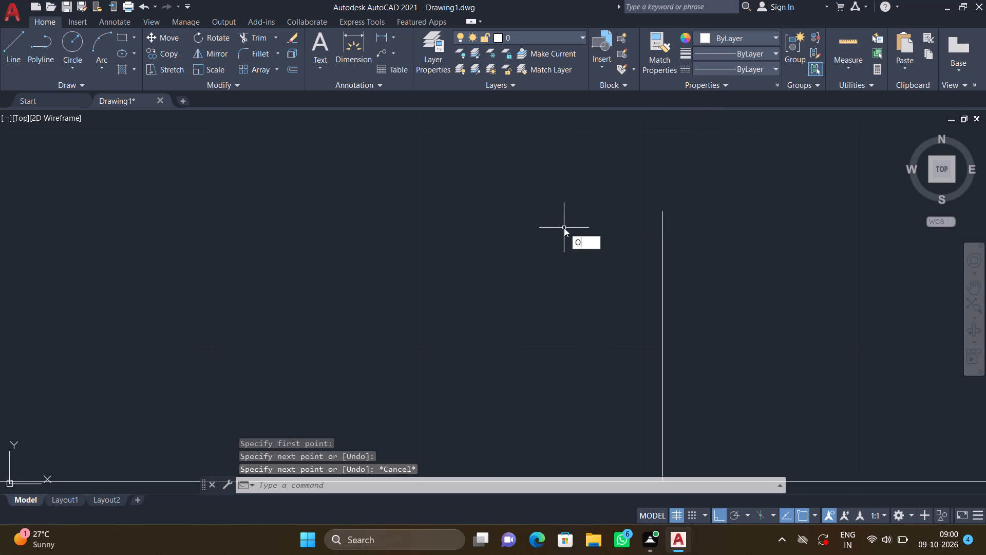
{"action": "key", "text": "Return"}
{"action": "key", "text": "6"}
{"action": "key", "text": "shift+Right"}
{"action": "key", "text": "shift+quotedbl"}
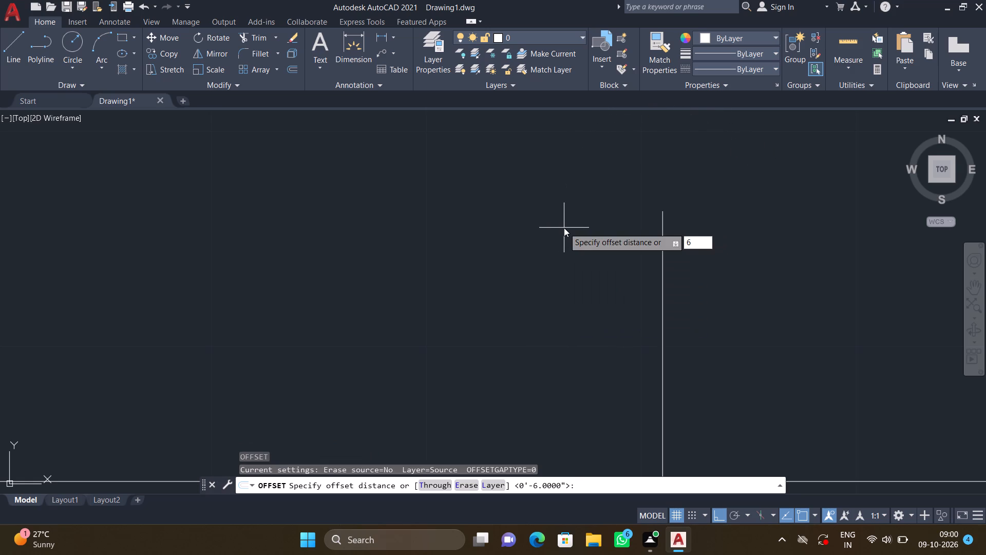
{"action": "key", "text": "Return"}
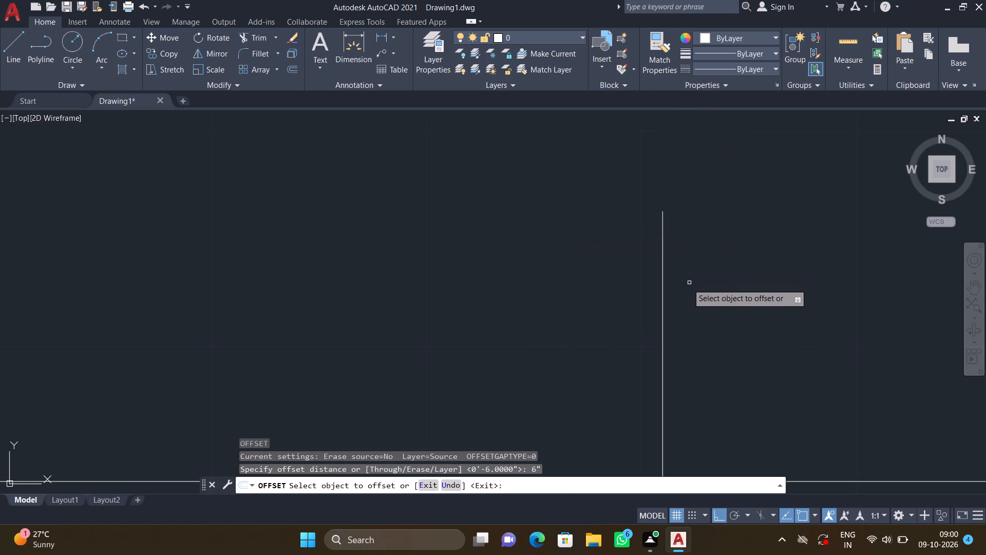
{"action": "left_click", "coordinate": [664, 273]}
{"action": "left_click", "coordinate": [564, 291]}
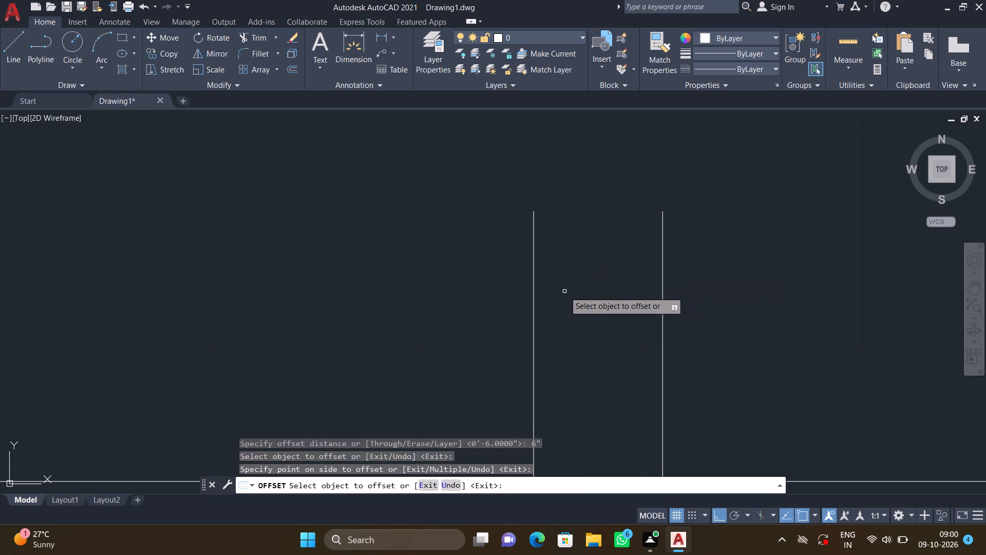
{"action": "key", "text": "Return"}
Draw a second vertical line about 1'-1" long northward from the north wall's outer line, farther west near the next partition wall.
{"action": "scroll", "coordinate": [583, 291], "scroll_direction": "down", "scroll_amount": 3}
{"action": "middle_click_drag", "start_coordinate": [478, 299], "coordinate": [480, 294]}
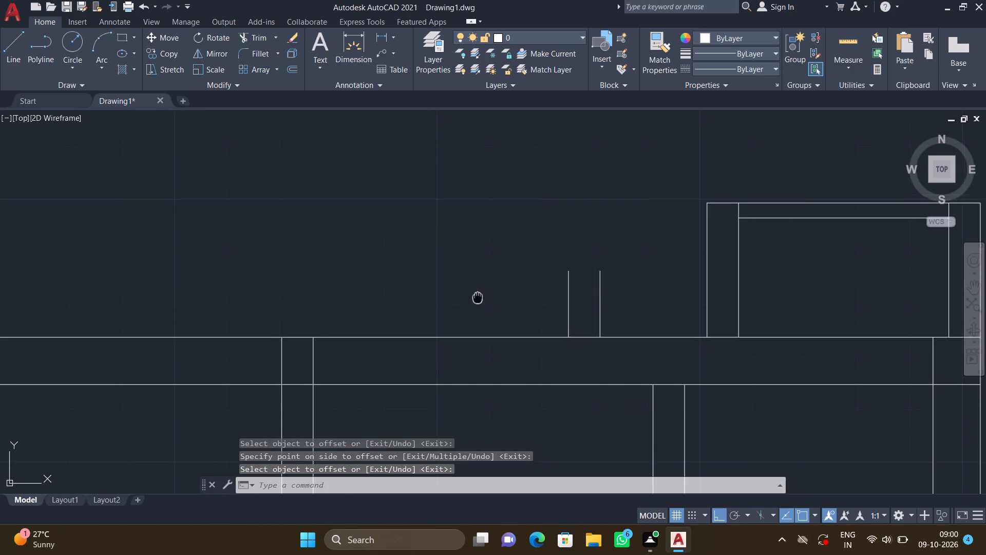
{"action": "middle_click_drag", "start_coordinate": [480, 294], "coordinate": [510, 269]}
{"action": "key", "text": "l"}
{"action": "key", "text": "Return"}
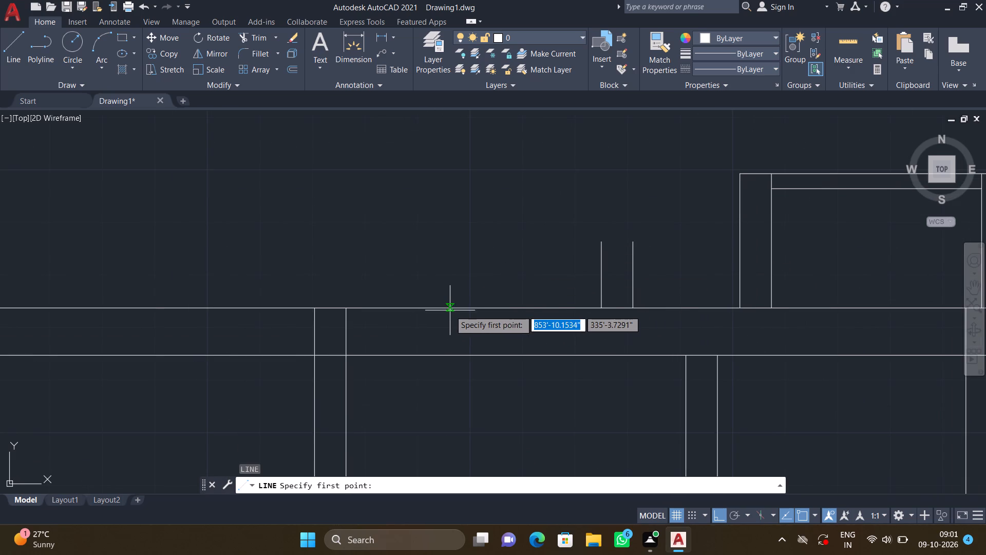
{"action": "scroll", "coordinate": [450, 310], "scroll_direction": "up", "scroll_amount": 1}
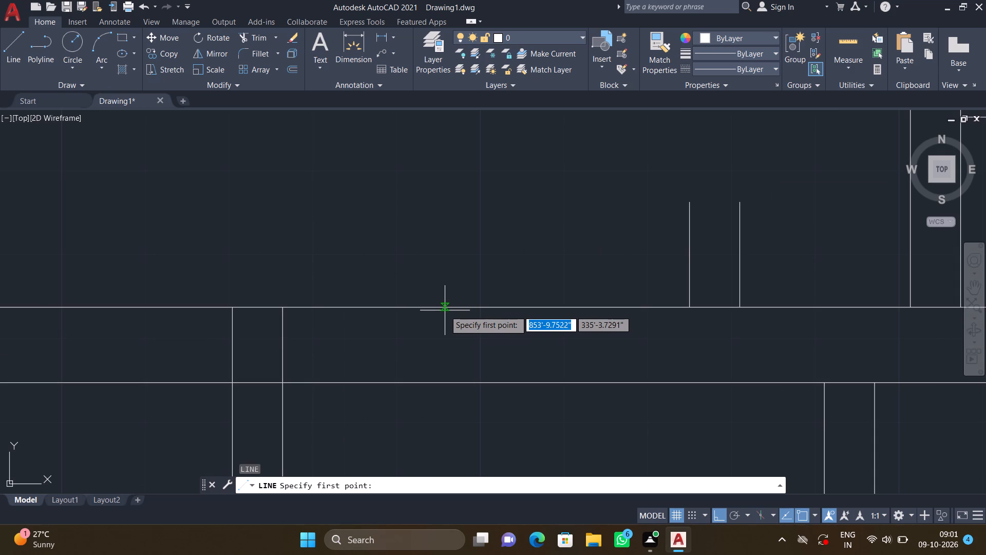
{"action": "left_click_drag", "start_coordinate": [451, 308], "coordinate": [451, 303]}
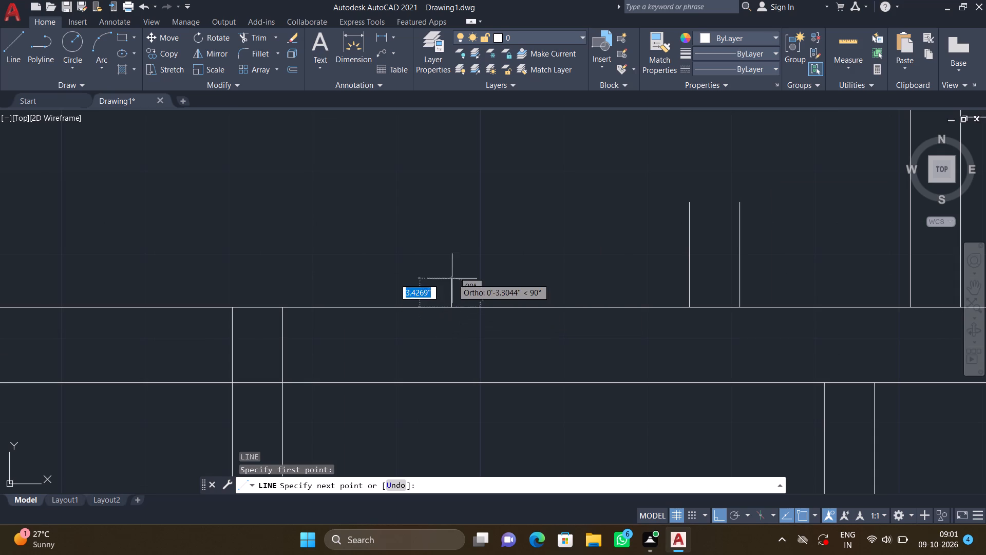
{"action": "scroll", "coordinate": [459, 214], "scroll_direction": "up", "scroll_amount": 1}
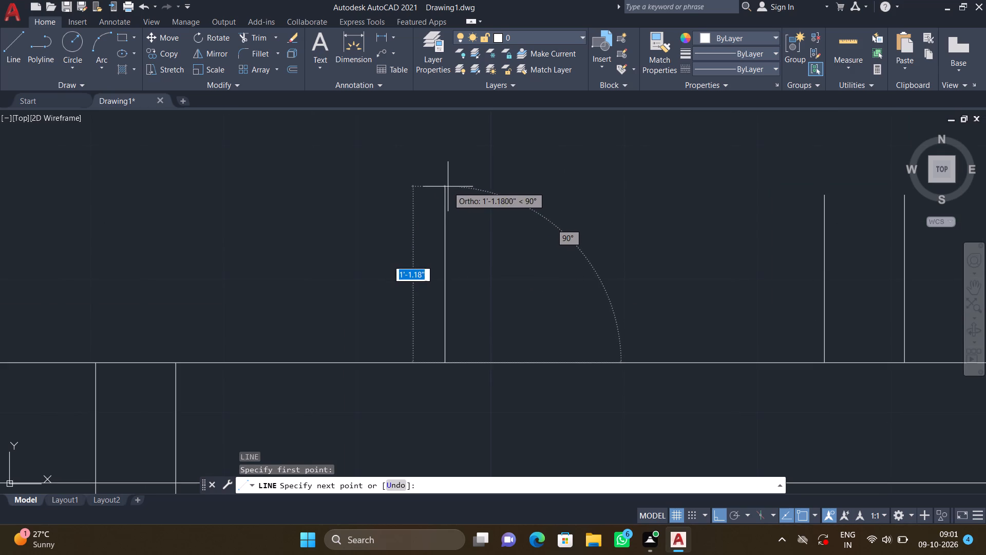
{"action": "double_click", "coordinate": [448, 187]}
{"action": "key", "text": "Return"}
Offset the second vertical line outside the north wall 6" to the west.
{"action": "key", "text": "o"}
{"action": "key", "text": "Return"}
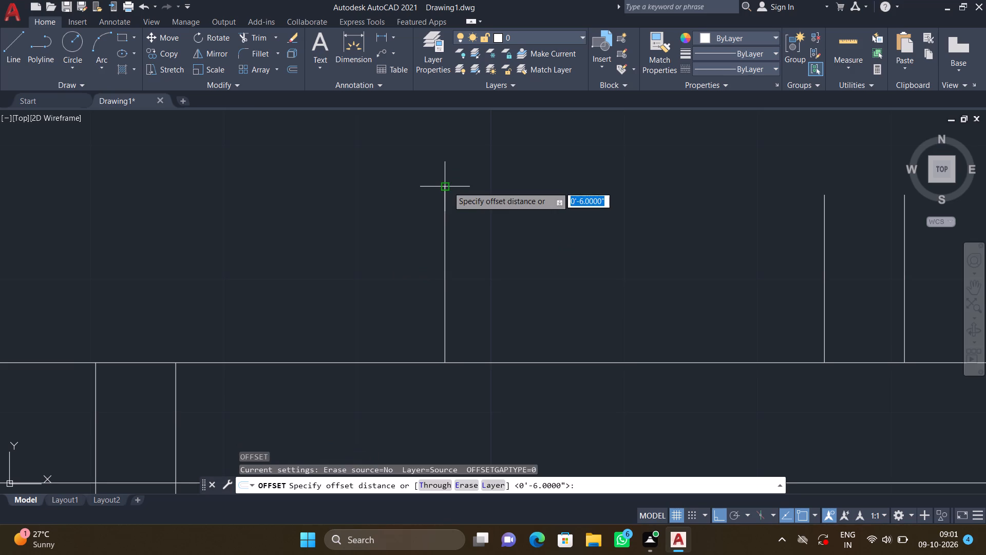
{"action": "type", "text": "6\""}
{"action": "key", "text": "Return"}
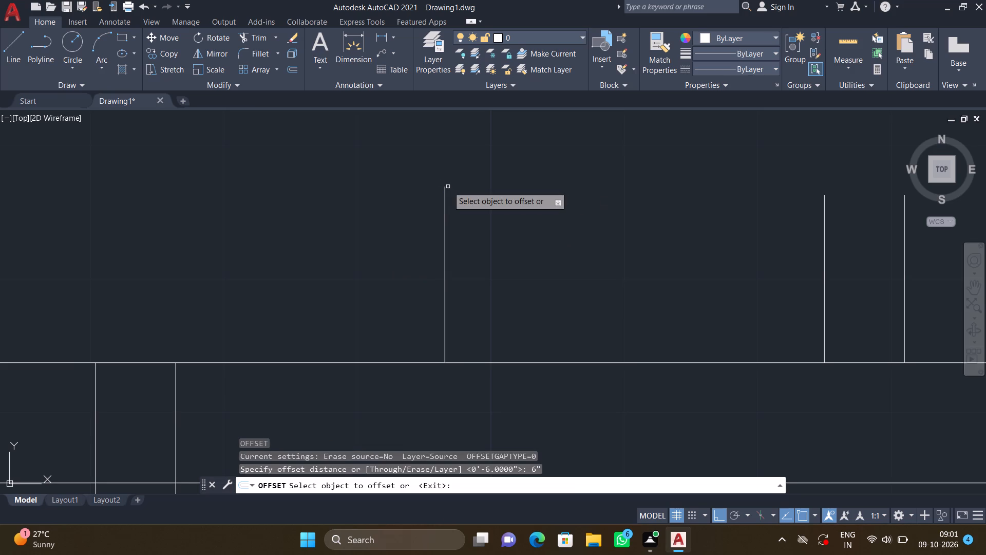
{"action": "left_click", "coordinate": [445, 262]}
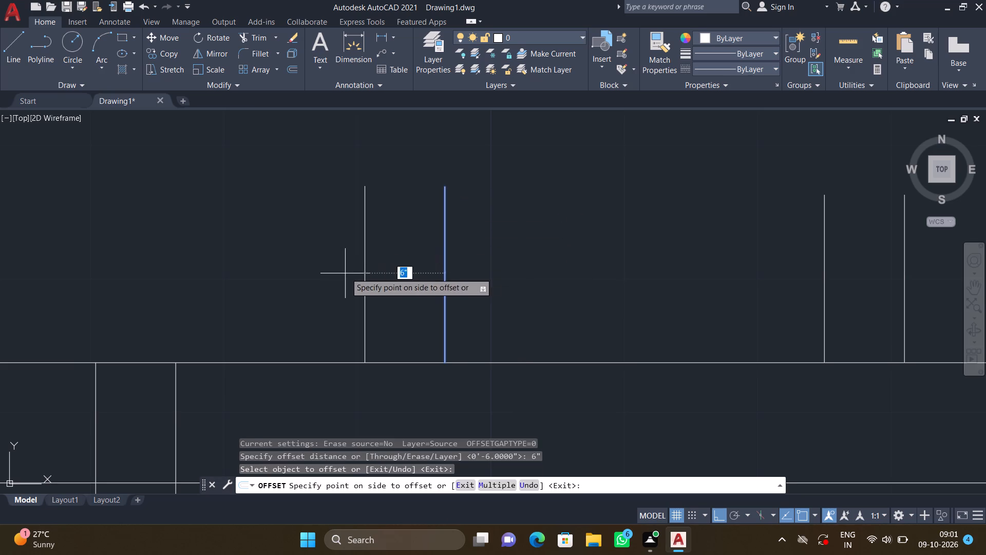
{"action": "left_click", "coordinate": [345, 273]}
{"action": "key", "text": "Return"}
Draw a line about 3'-4.4" eastward across the tops of the two new line pairs, turning down about 0.6" to meet the easternmost line.
{"action": "key", "text": "l"}
{"action": "key", "text": "Return"}
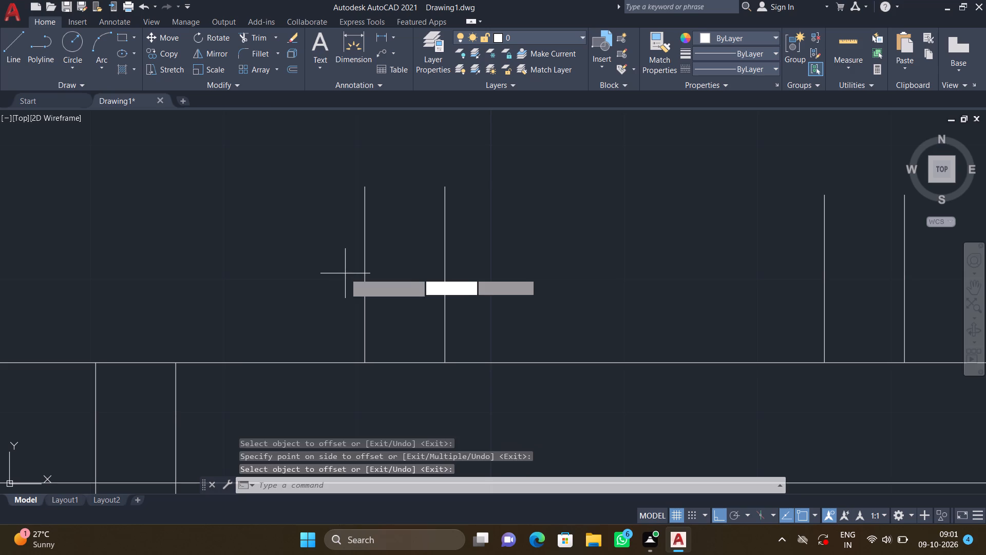
{"action": "middle_click_drag", "start_coordinate": [426, 261], "coordinate": [339, 328]}
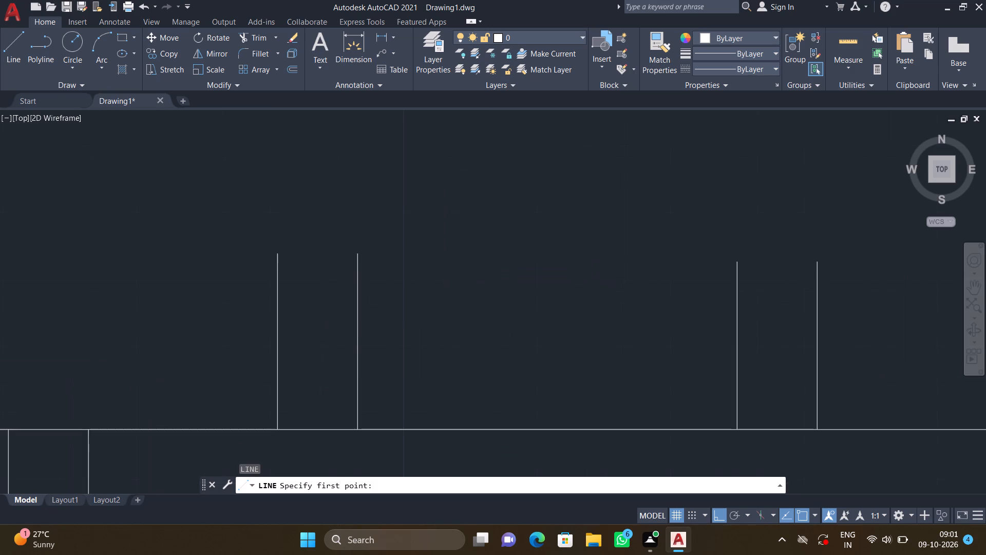
{"action": "left_click", "coordinate": [276, 253]}
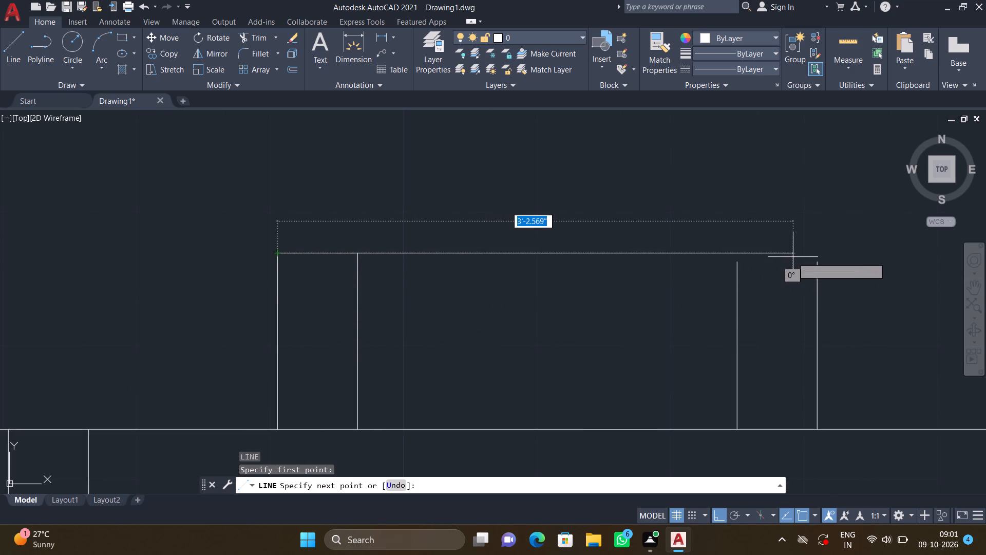
{"action": "scroll", "coordinate": [793, 257], "scroll_direction": "up", "scroll_amount": 1}
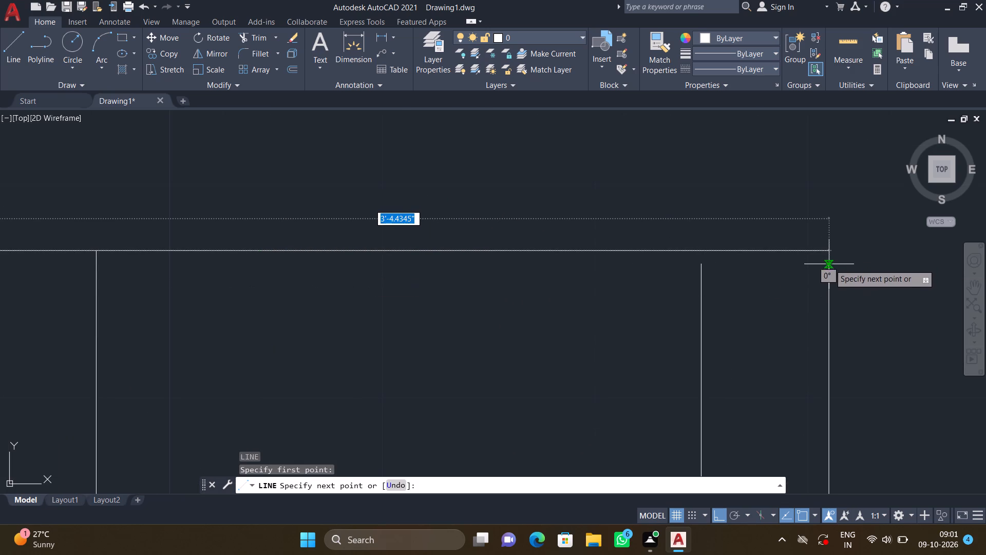
{"action": "left_click", "coordinate": [829, 251]}
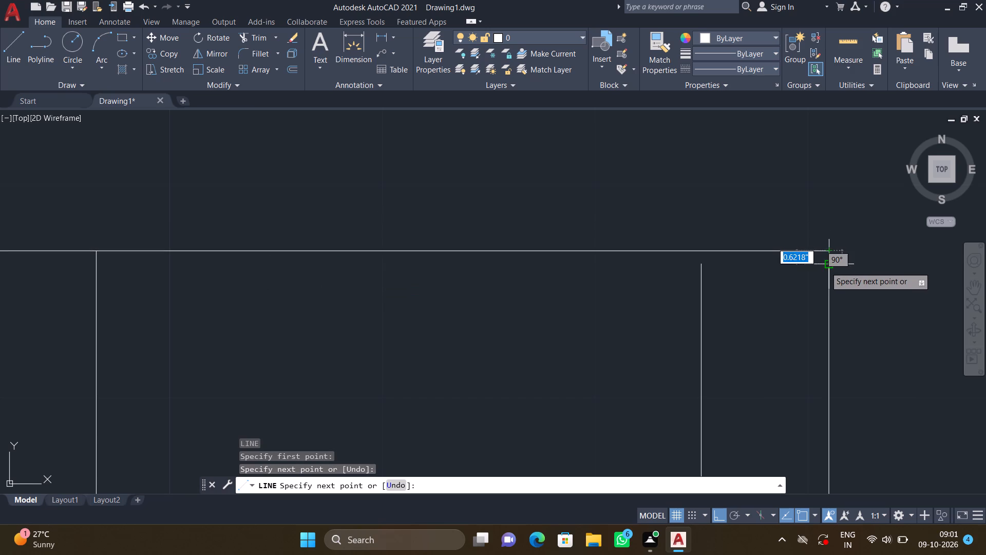
{"action": "left_click", "coordinate": [825, 267]}
{"action": "key", "text": "Return"}
Extend the eastern pair's inner vertical line up to the new projection's top line.
{"action": "scroll", "coordinate": [839, 257], "scroll_direction": "down", "scroll_amount": 1}
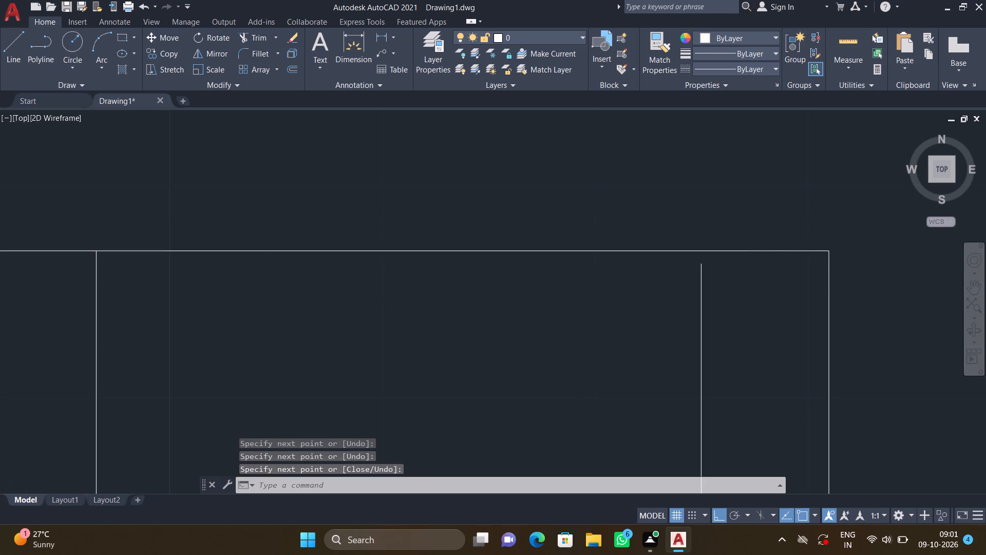
{"action": "scroll", "coordinate": [832, 260], "scroll_direction": "down", "scroll_amount": 1}
{"action": "middle_click_drag", "start_coordinate": [643, 307], "coordinate": [510, 321]}
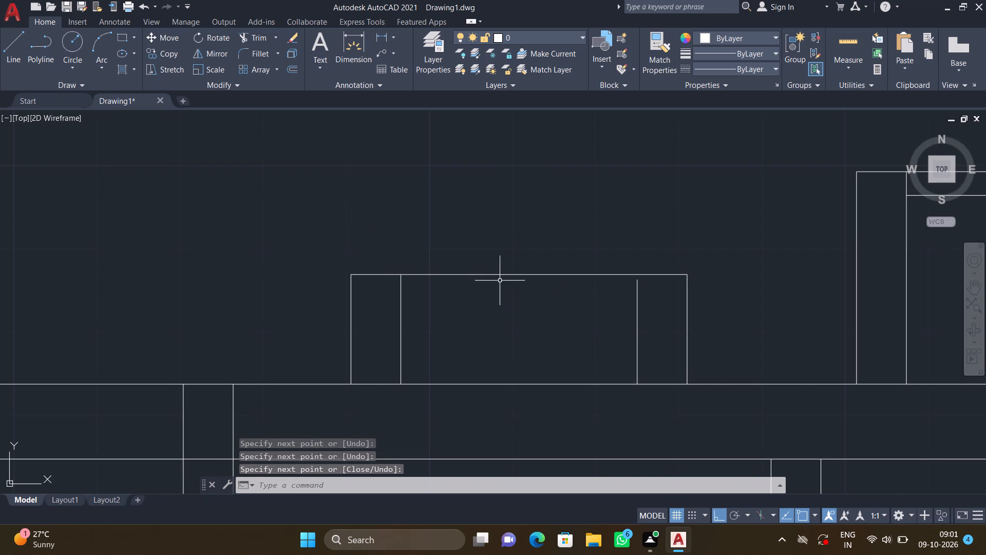
{"action": "scroll", "coordinate": [612, 284], "scroll_direction": "up", "scroll_amount": 1}
{"action": "type", "text": "EX"}
{"action": "key", "text": "Return"}
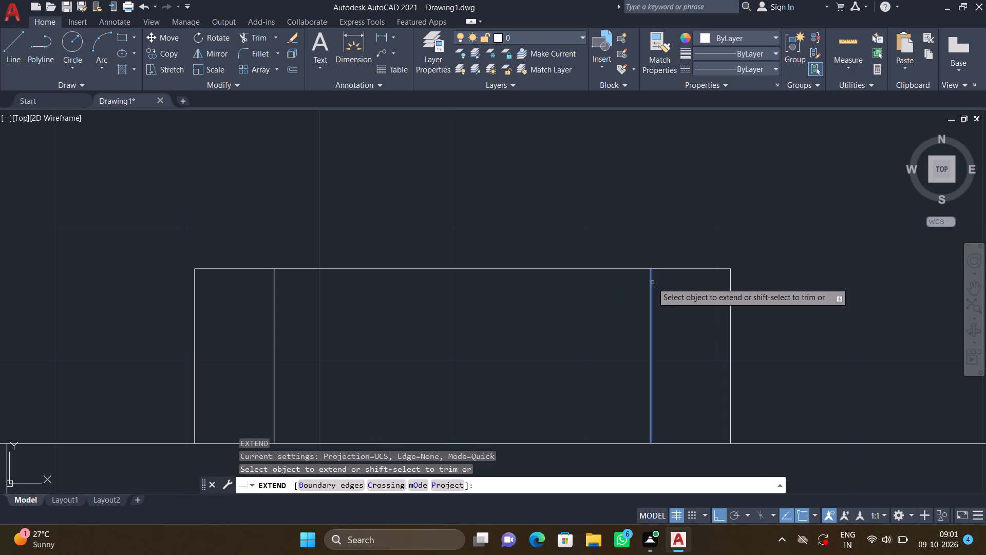
{"action": "left_click", "coordinate": [652, 283]}
{"action": "scroll", "coordinate": [263, 276], "scroll_direction": "up", "scroll_amount": 2}
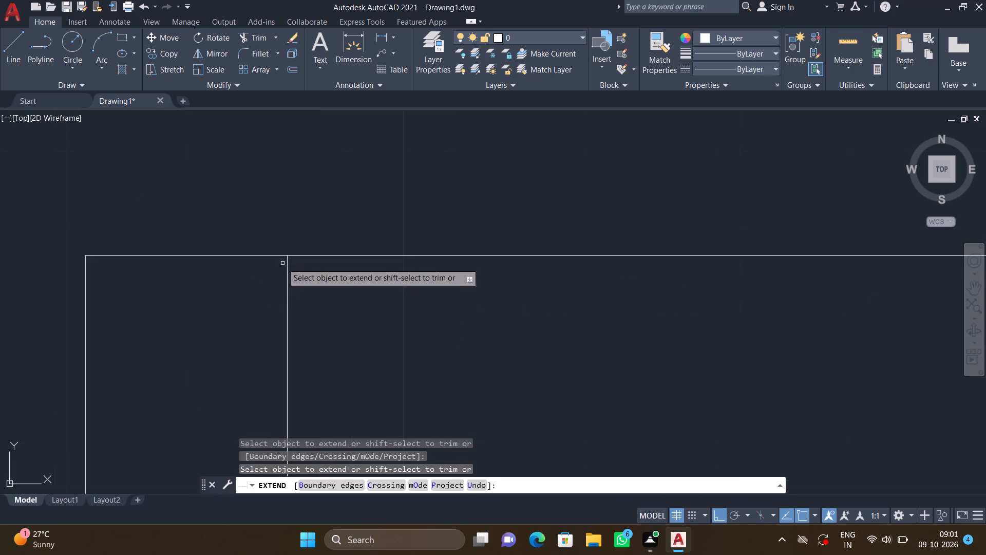
{"action": "key", "text": "Return"}
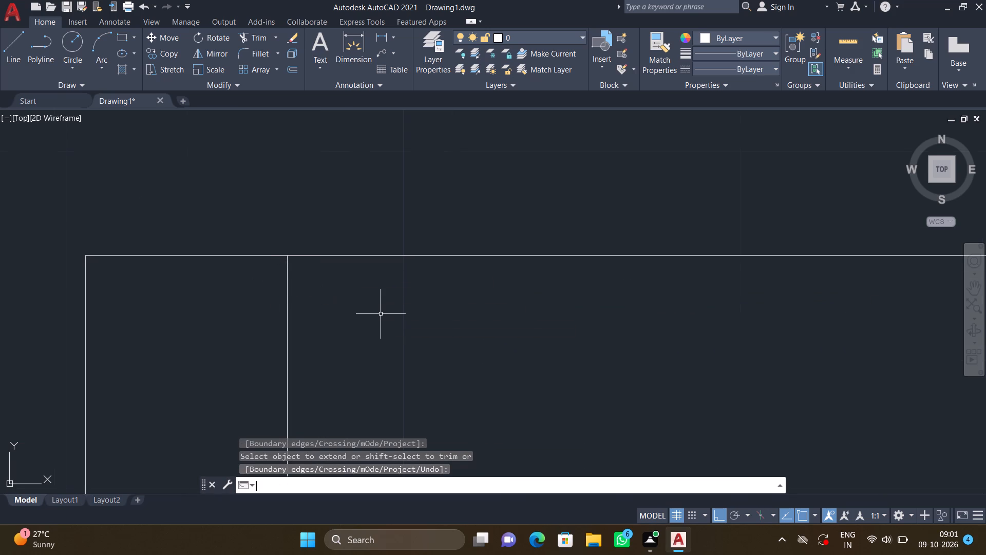
Draw a horizontal line across the narrow north room between its two partition walls, a short way south of the north wall.
{"action": "scroll", "coordinate": [381, 314], "scroll_direction": "down", "scroll_amount": 3}
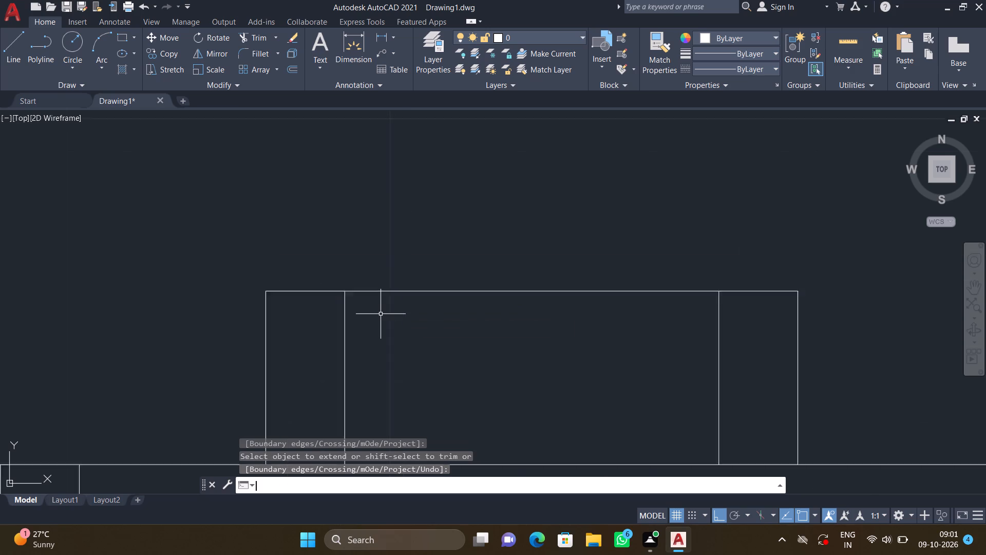
{"action": "scroll", "coordinate": [381, 314], "scroll_direction": "down", "scroll_amount": 5}
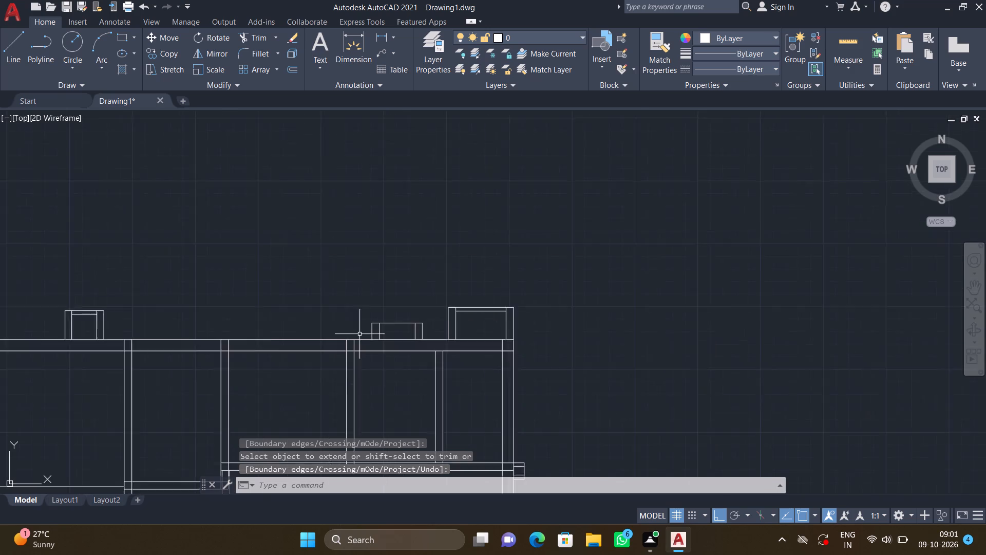
{"action": "middle_click_drag", "start_coordinate": [292, 349], "coordinate": [422, 310]}
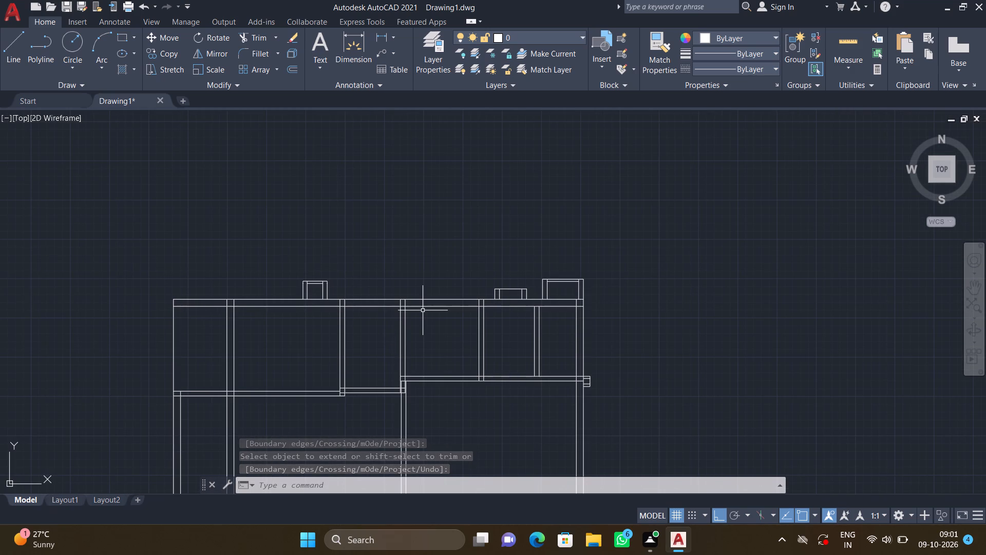
{"action": "middle_click_drag", "start_coordinate": [357, 344], "coordinate": [379, 303]}
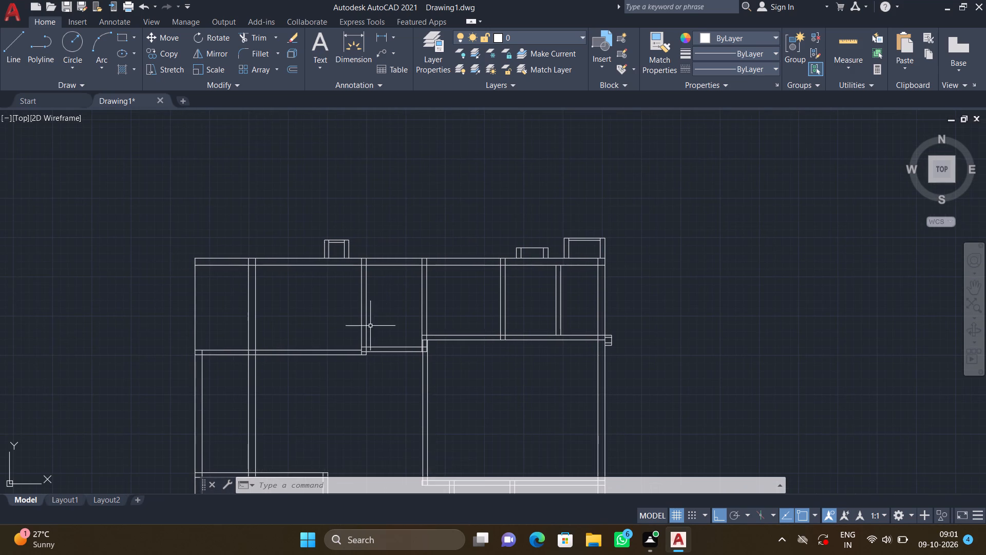
{"action": "middle_click_drag", "start_coordinate": [359, 341], "coordinate": [400, 262]}
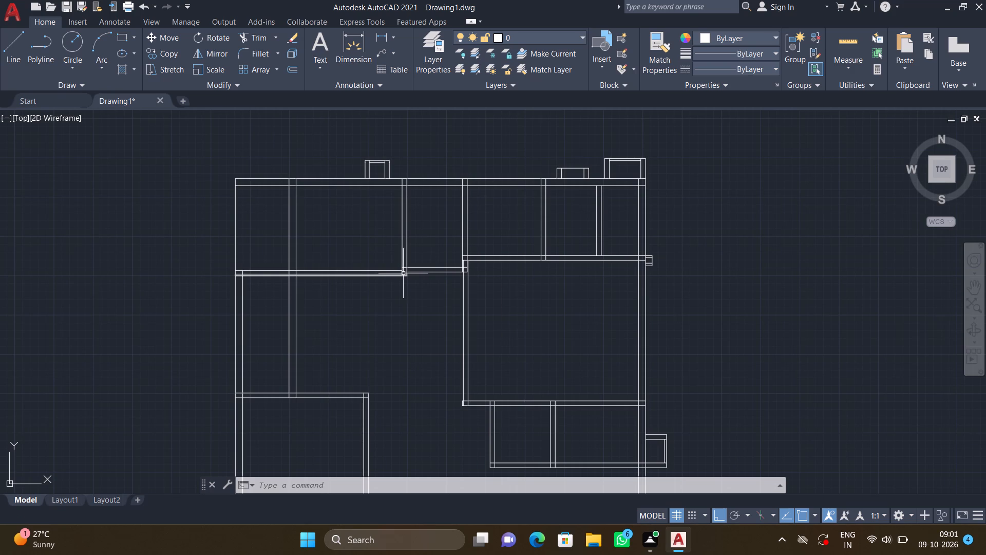
{"action": "key", "text": "l"}
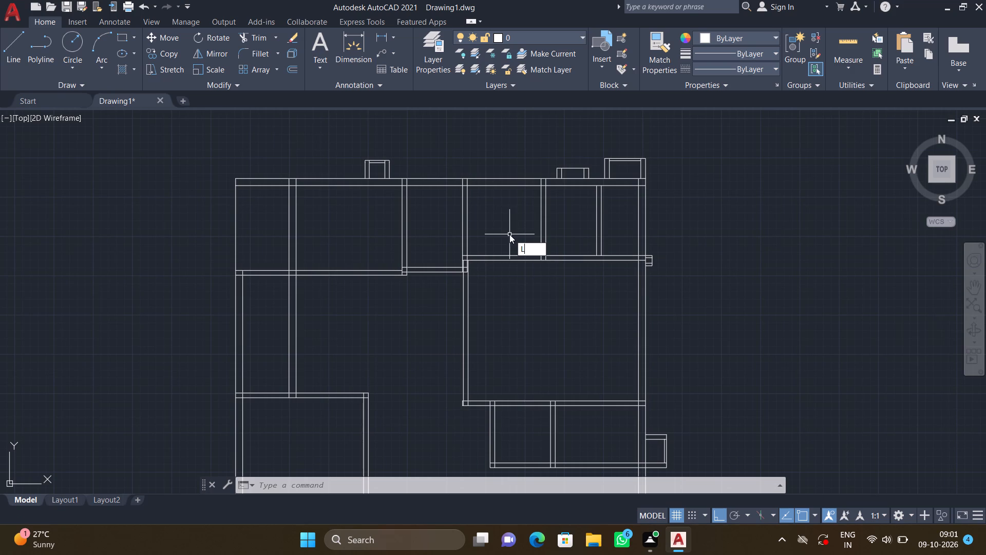
{"action": "key", "text": "Return"}
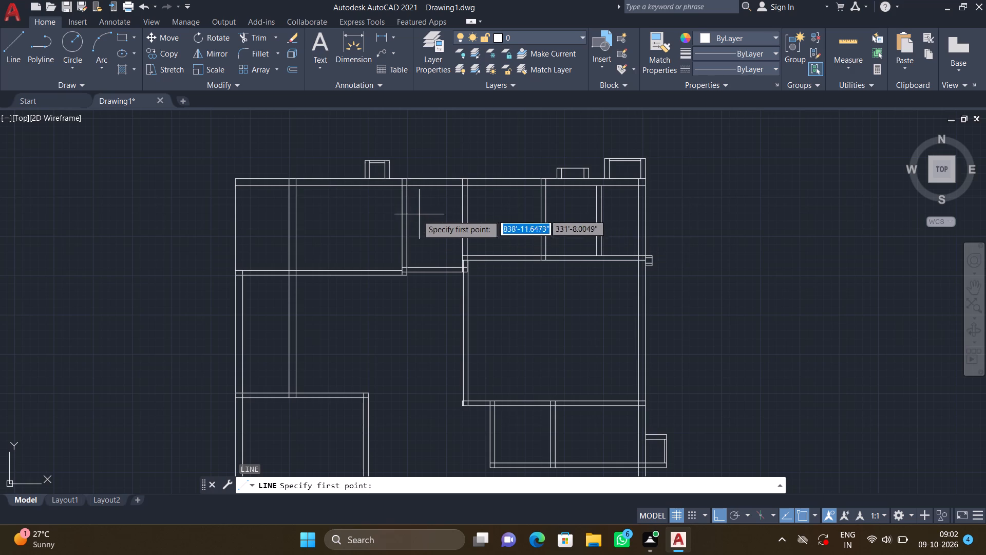
{"action": "scroll", "coordinate": [413, 215], "scroll_direction": "up", "scroll_amount": 2}
{"action": "middle_click_drag", "start_coordinate": [406, 215], "coordinate": [420, 295]}
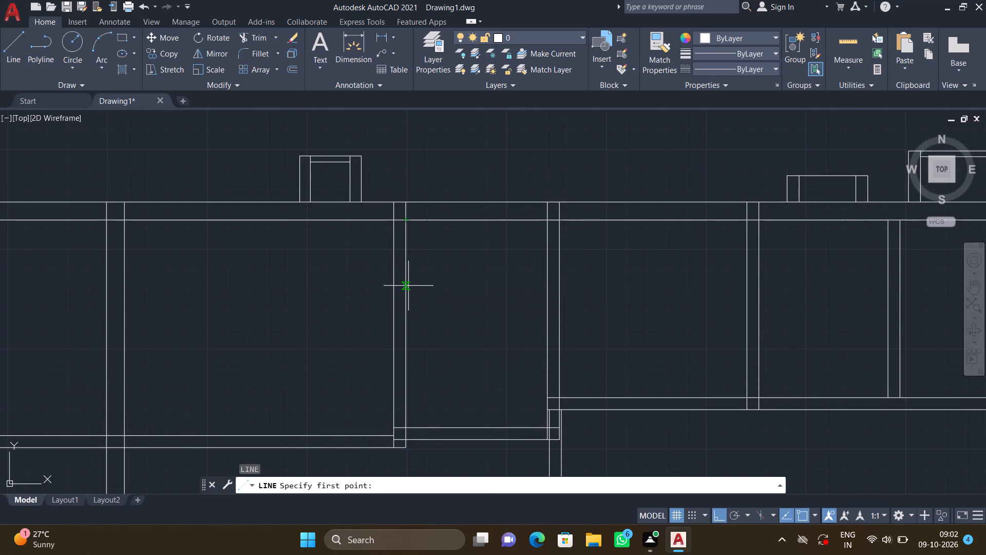
{"action": "scroll", "coordinate": [403, 274], "scroll_direction": "up", "scroll_amount": 1}
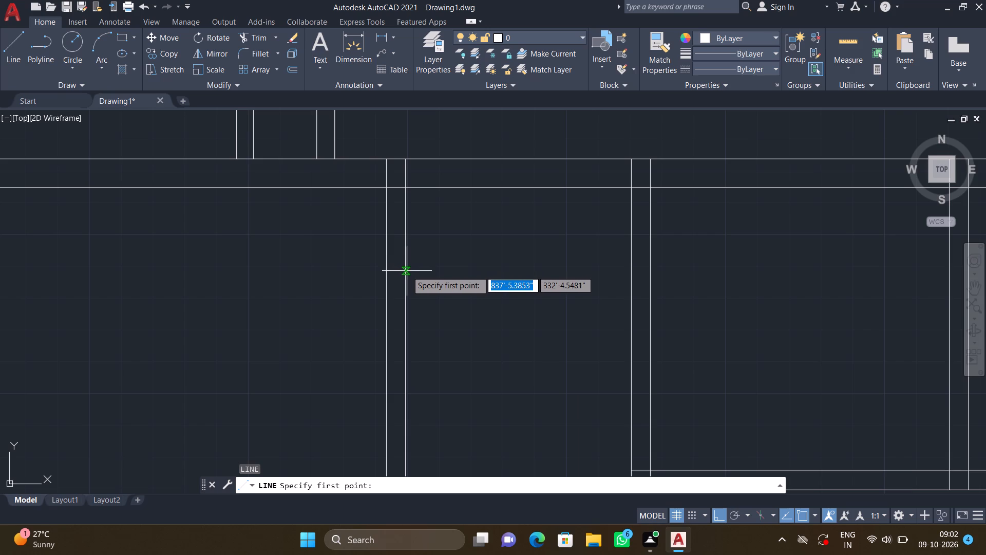
{"action": "left_click", "coordinate": [407, 267]}
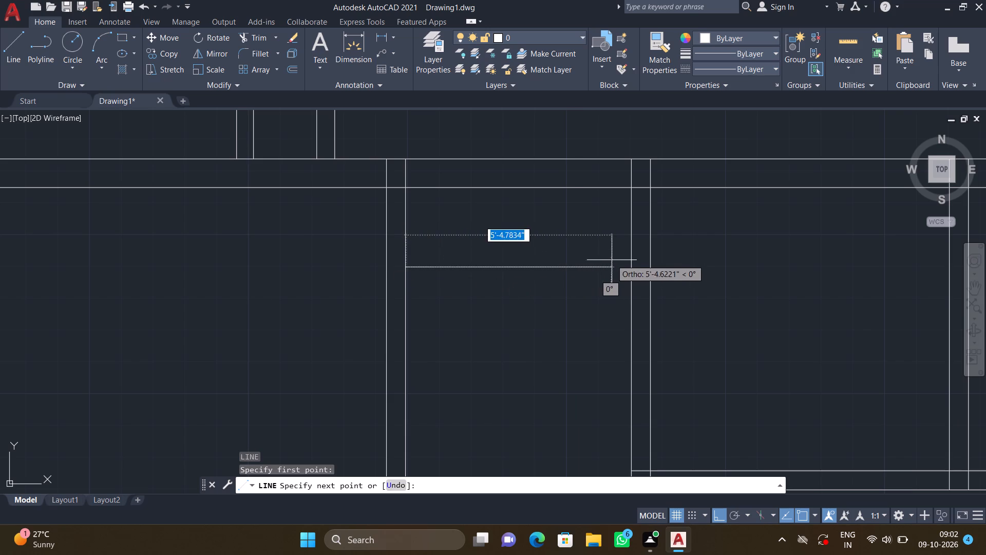
{"action": "left_click", "coordinate": [631, 268]}
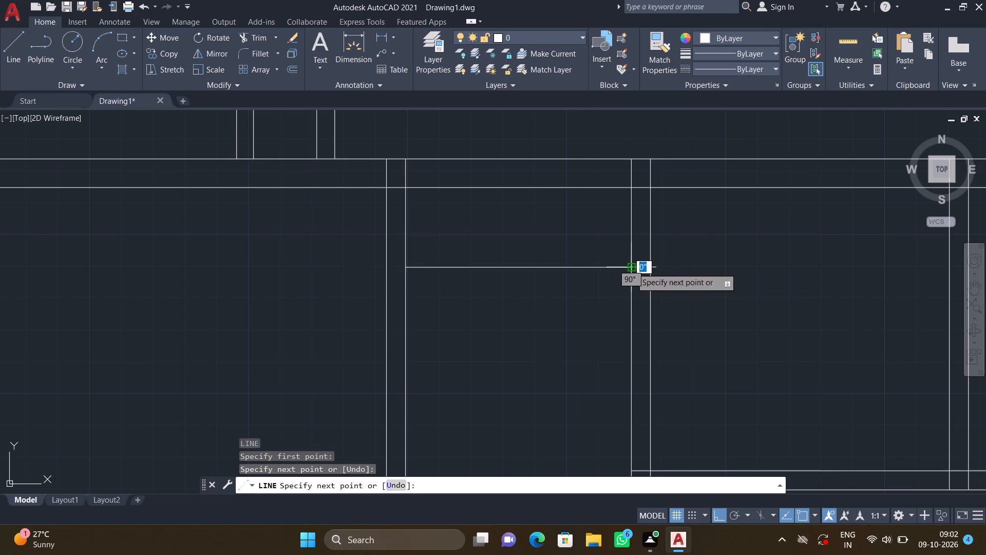
{"action": "key", "text": "Return"}
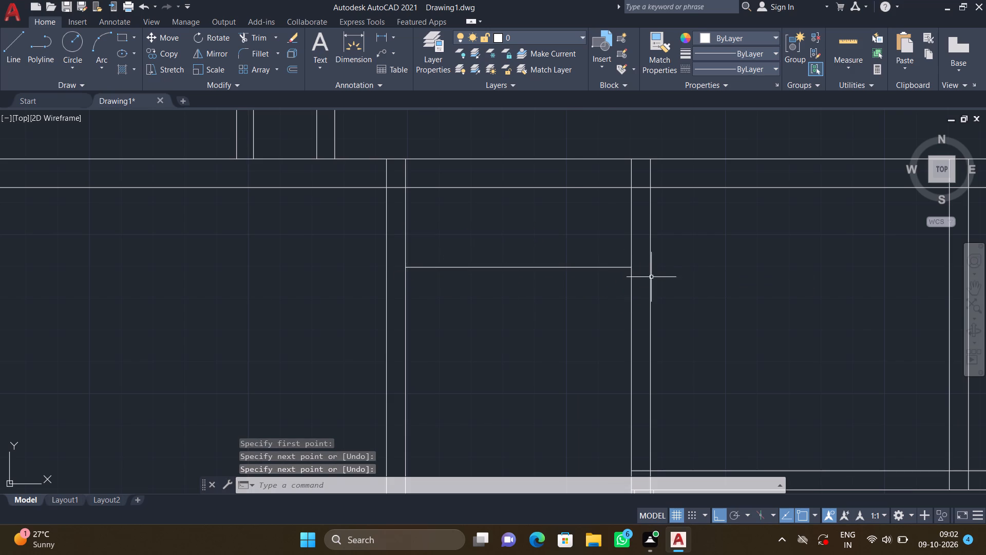
Draw a 7'-5" vertical line in the room east of the narrow one, from its south wall to the north wall's inner line, near the west partition.
{"action": "scroll", "coordinate": [676, 279], "scroll_direction": "down", "scroll_amount": 1}
{"action": "middle_click_drag", "start_coordinate": [707, 274], "coordinate": [590, 253]}
{"action": "key", "text": "l"}
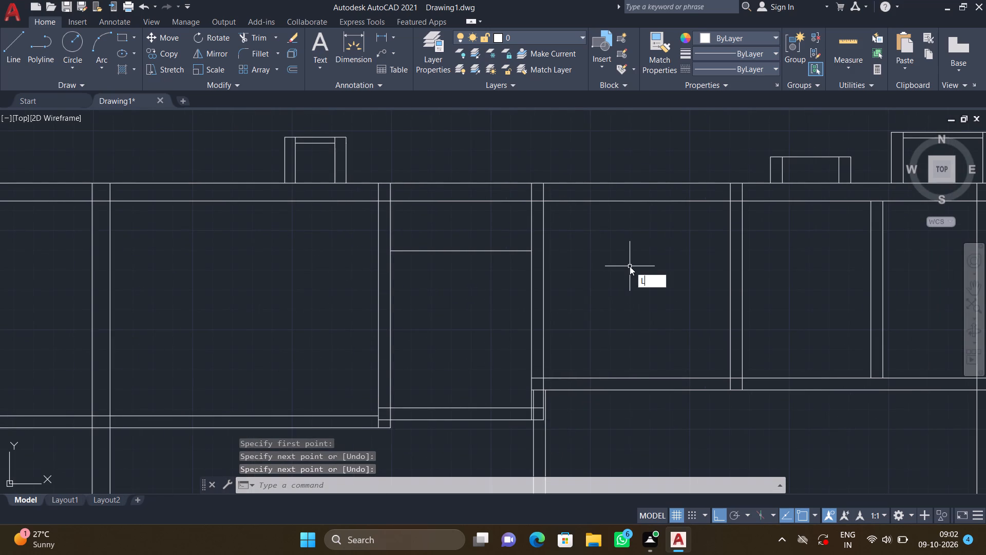
{"action": "key", "text": "Return"}
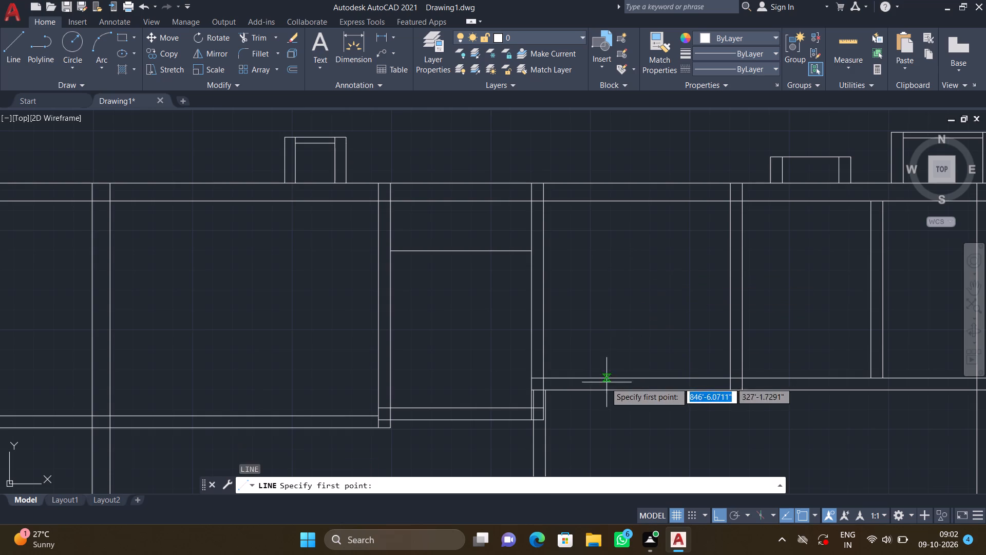
{"action": "scroll", "coordinate": [582, 380], "scroll_direction": "up", "scroll_amount": 1}
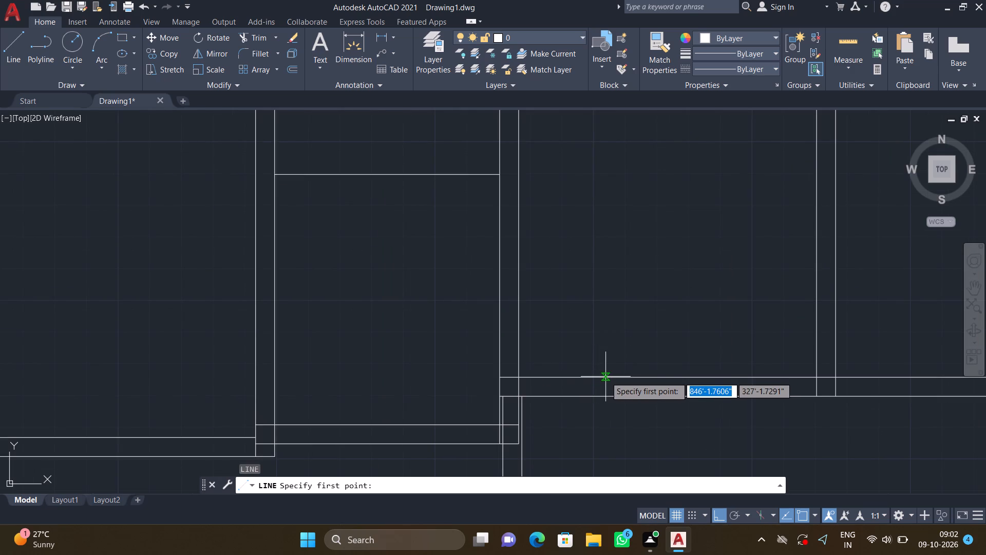
{"action": "left_click", "coordinate": [605, 377]}
{"action": "scroll", "coordinate": [621, 250], "scroll_direction": "down", "scroll_amount": 2}
{"action": "middle_click_drag", "start_coordinate": [617, 234], "coordinate": [613, 236]}
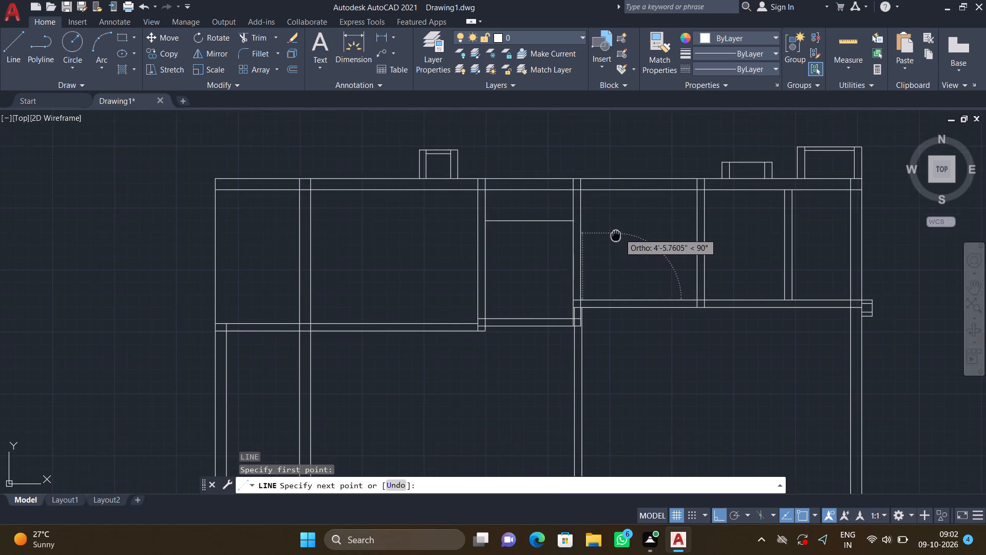
{"action": "middle_click_drag", "start_coordinate": [613, 236], "coordinate": [589, 288]}
{"action": "scroll", "coordinate": [580, 271], "scroll_direction": "up", "scroll_amount": 1}
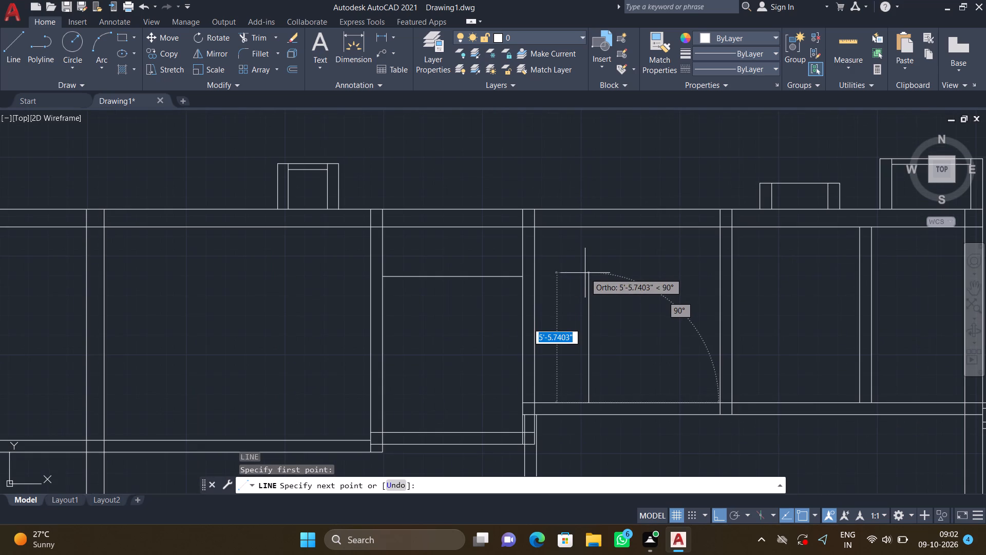
{"action": "scroll", "coordinate": [590, 245], "scroll_direction": "up", "scroll_amount": 2}
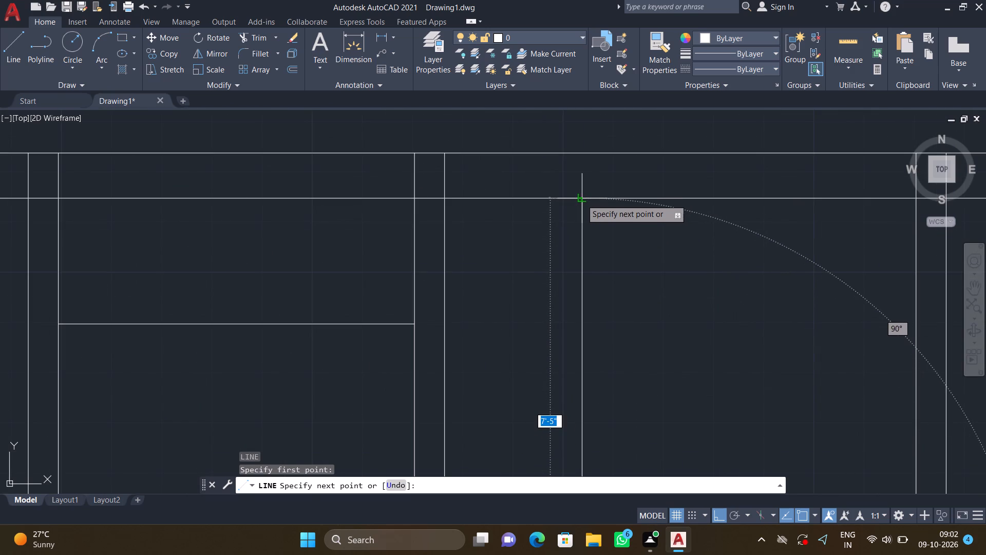
{"action": "left_click", "coordinate": [581, 199]}
{"action": "key", "text": "Return"}
Draw a horizontal line about 5'-6" long from the new vertical line east to the partition wall, a short way south of the north wall.
{"action": "key", "text": "l"}
{"action": "key", "text": "Return"}
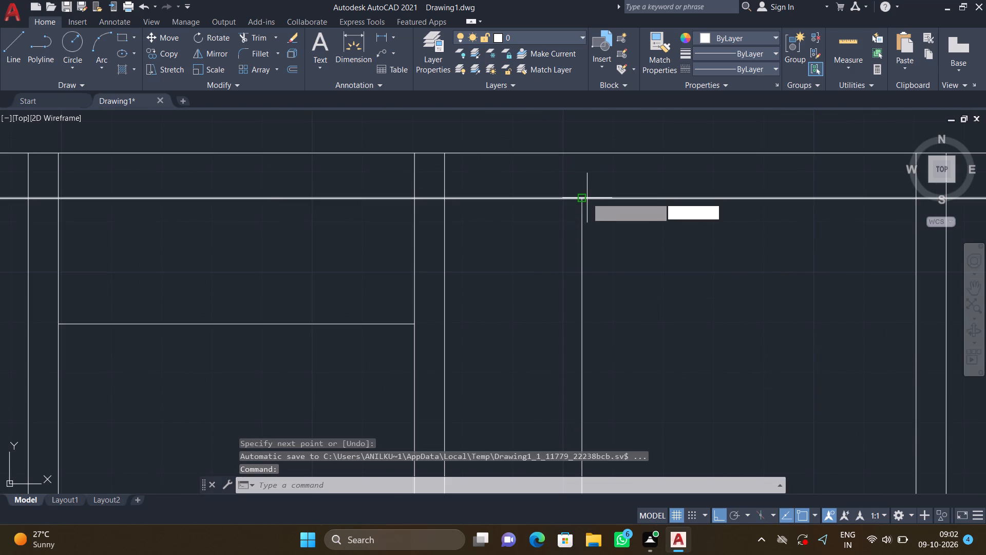
{"action": "middle_click_drag", "start_coordinate": [615, 280], "coordinate": [466, 243]}
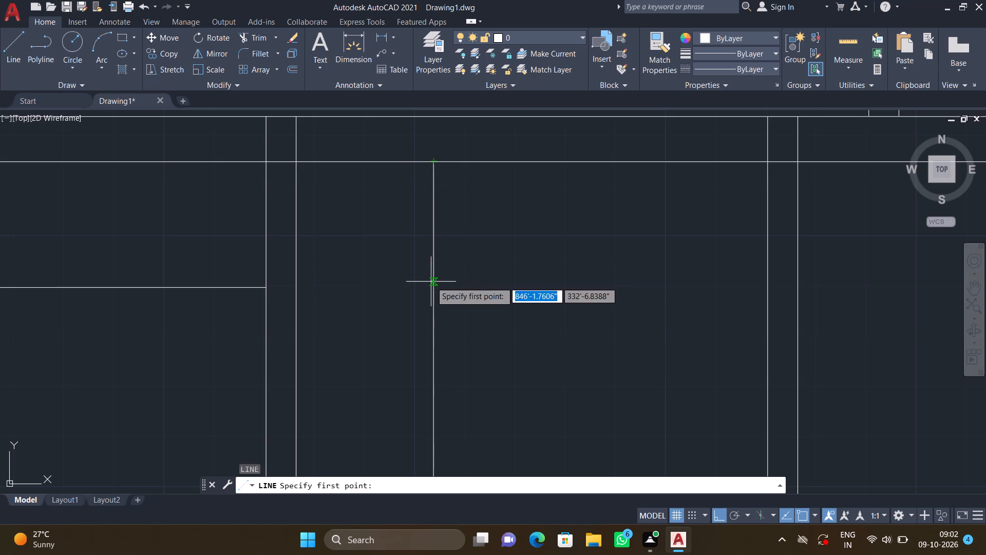
{"action": "left_click_drag", "start_coordinate": [432, 282], "coordinate": [445, 281]}
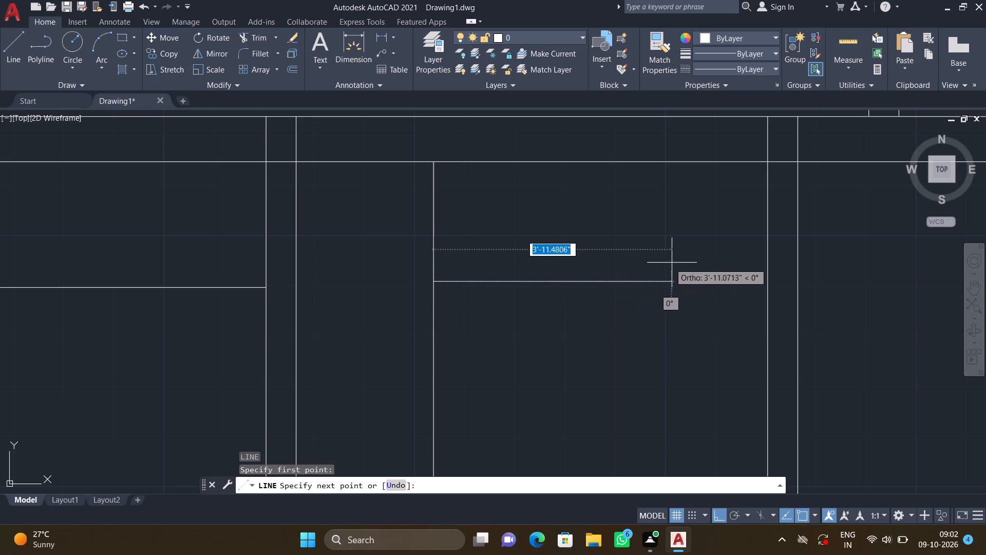
{"action": "left_click", "coordinate": [767, 282]}
{"action": "key", "text": "Return"}
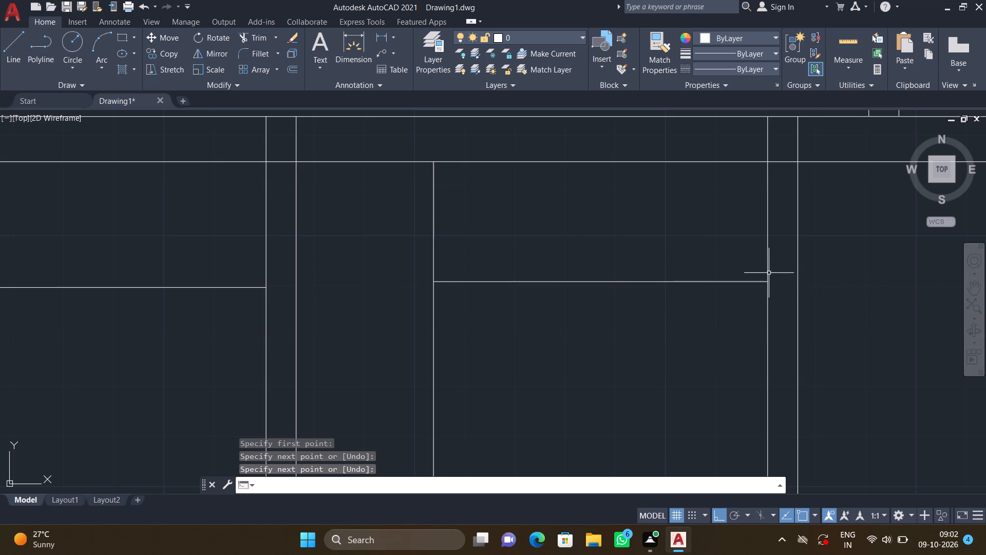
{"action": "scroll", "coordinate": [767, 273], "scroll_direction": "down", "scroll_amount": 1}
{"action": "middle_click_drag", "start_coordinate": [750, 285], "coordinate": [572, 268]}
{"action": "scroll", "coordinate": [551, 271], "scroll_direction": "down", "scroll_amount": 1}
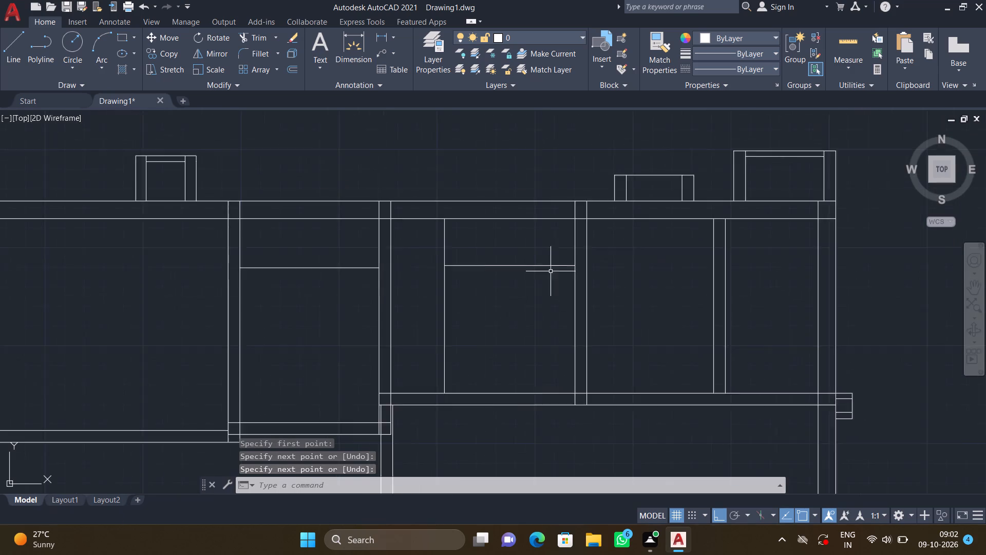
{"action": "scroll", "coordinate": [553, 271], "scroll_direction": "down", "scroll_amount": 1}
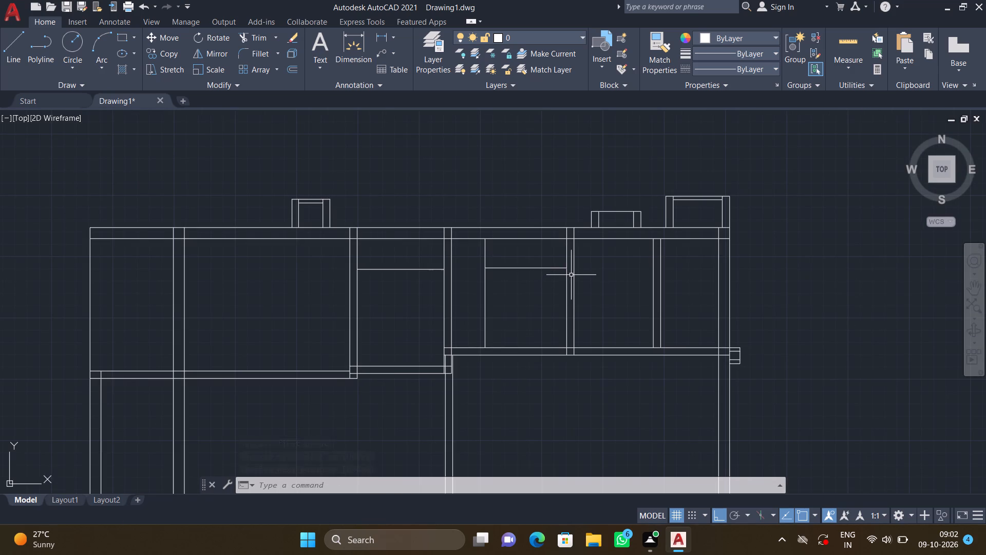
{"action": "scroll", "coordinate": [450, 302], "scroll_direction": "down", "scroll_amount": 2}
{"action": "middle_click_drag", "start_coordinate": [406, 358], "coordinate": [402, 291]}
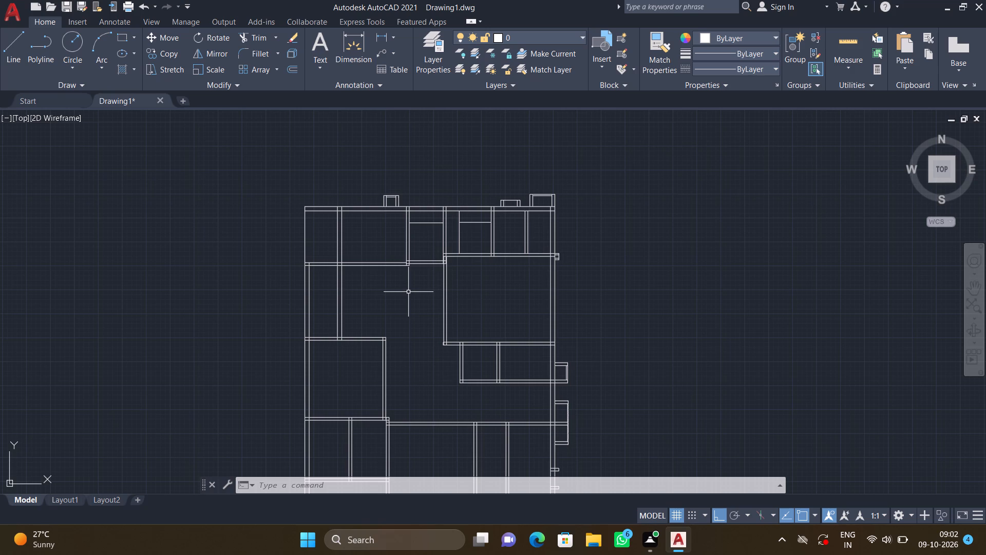
Outline a narrow strip in the large east room: a line about 9'-10" south from its north wall, then about 1'-9" west to its west wall.
{"action": "middle_click_drag", "start_coordinate": [433, 274], "coordinate": [397, 238]}
{"action": "scroll", "coordinate": [428, 238], "scroll_direction": "up", "scroll_amount": 2}
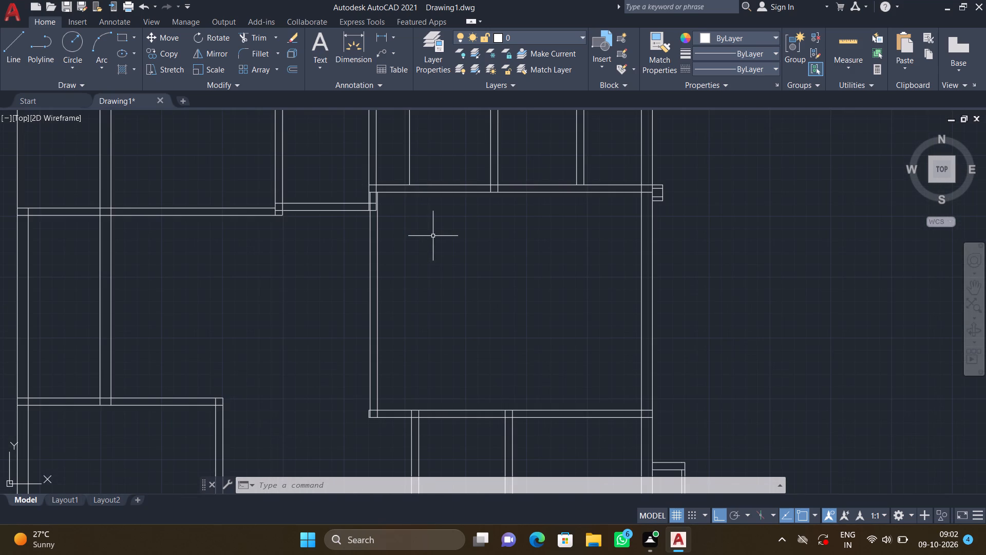
{"action": "key", "text": "l"}
{"action": "key", "text": "Return"}
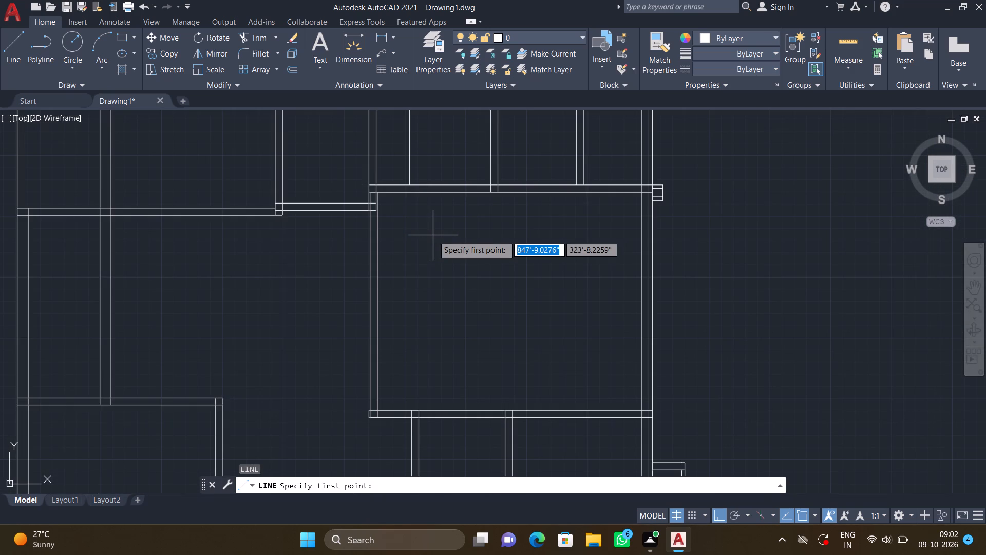
{"action": "scroll", "coordinate": [400, 202], "scroll_direction": "up", "scroll_amount": 1}
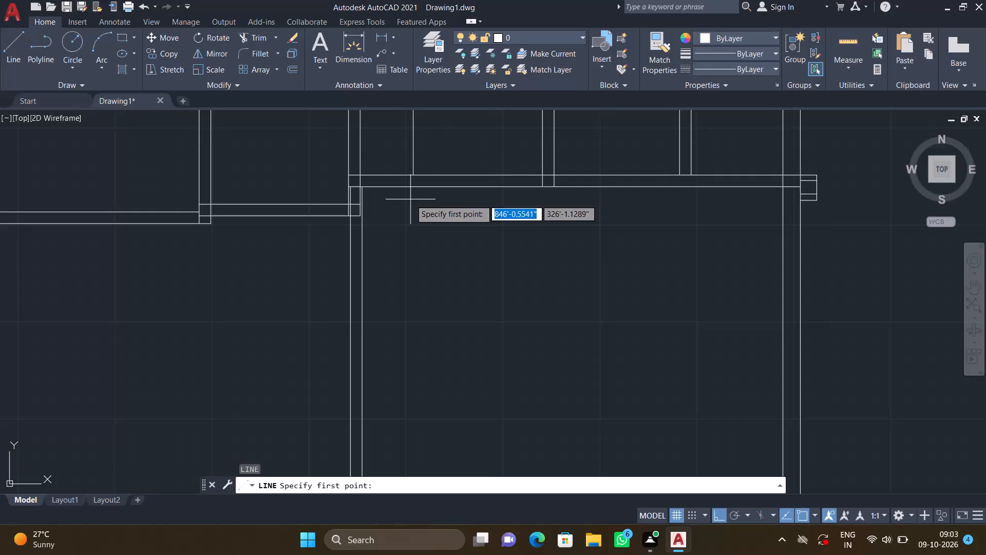
{"action": "scroll", "coordinate": [402, 196], "scroll_direction": "up", "scroll_amount": 1}
{"action": "left_click", "coordinate": [402, 181]}
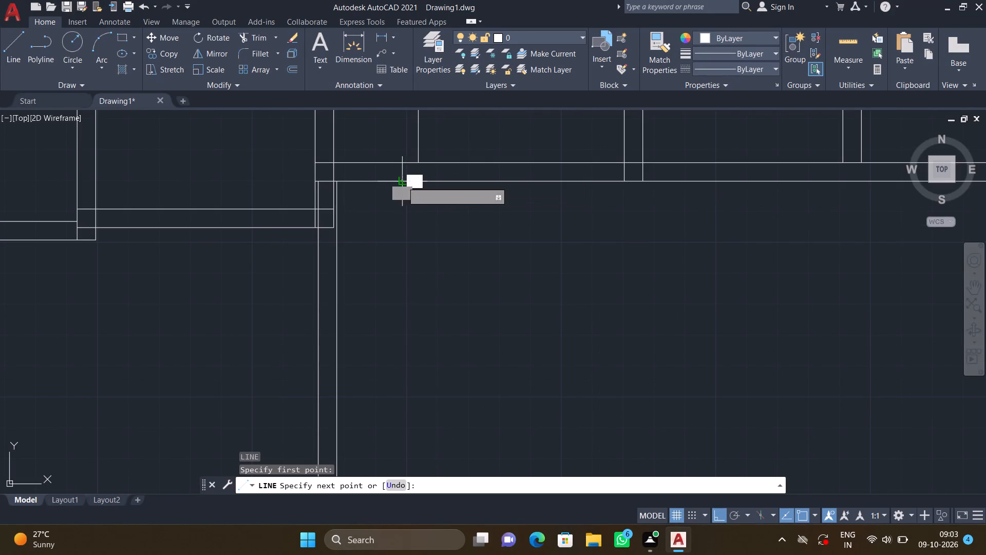
{"action": "scroll", "coordinate": [409, 299], "scroll_direction": "down", "scroll_amount": 3}
{"action": "middle_click_drag", "start_coordinate": [396, 346], "coordinate": [388, 267]}
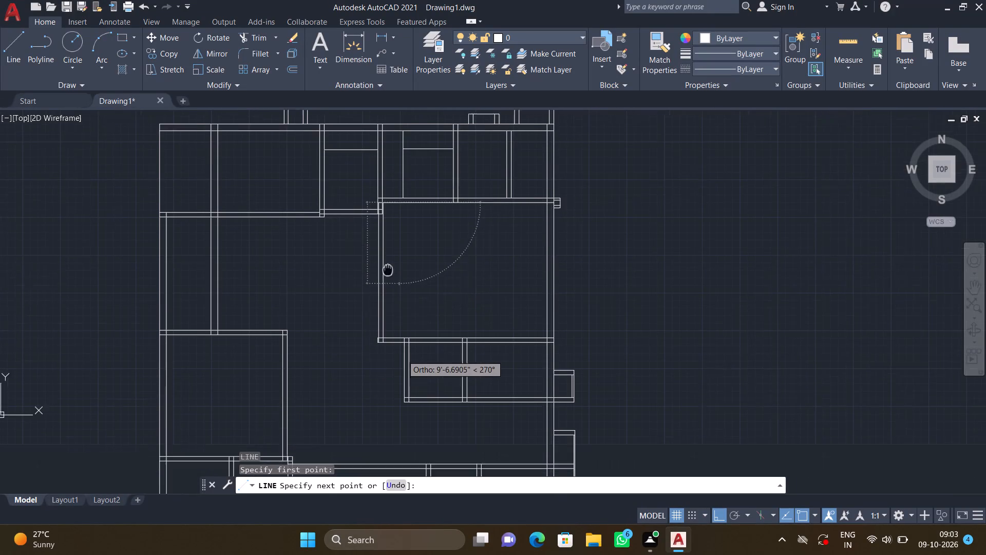
{"action": "middle_click_drag", "start_coordinate": [388, 267], "coordinate": [390, 267]}
{"action": "scroll", "coordinate": [396, 292], "scroll_direction": "up", "scroll_amount": 1}
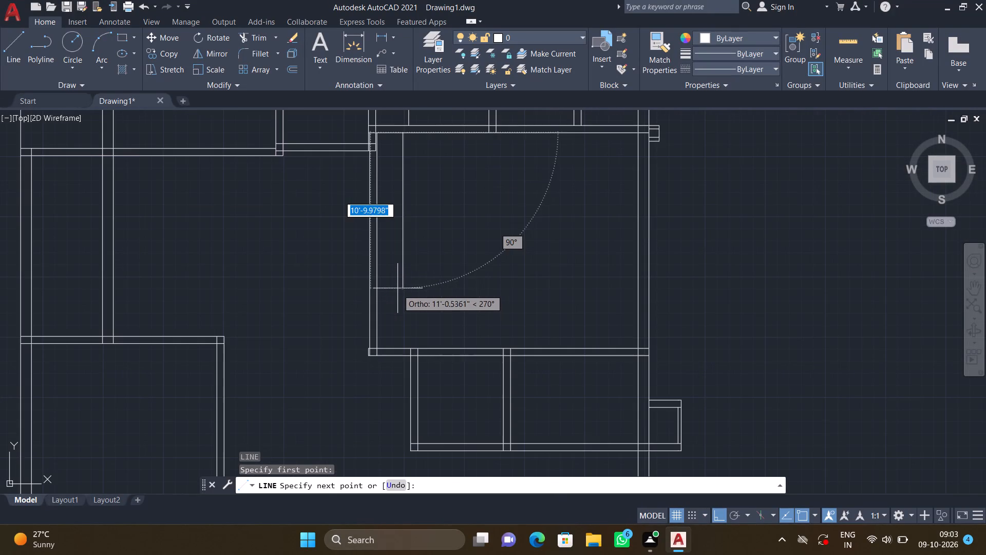
{"action": "scroll", "coordinate": [401, 273], "scroll_direction": "up", "scroll_amount": 2}
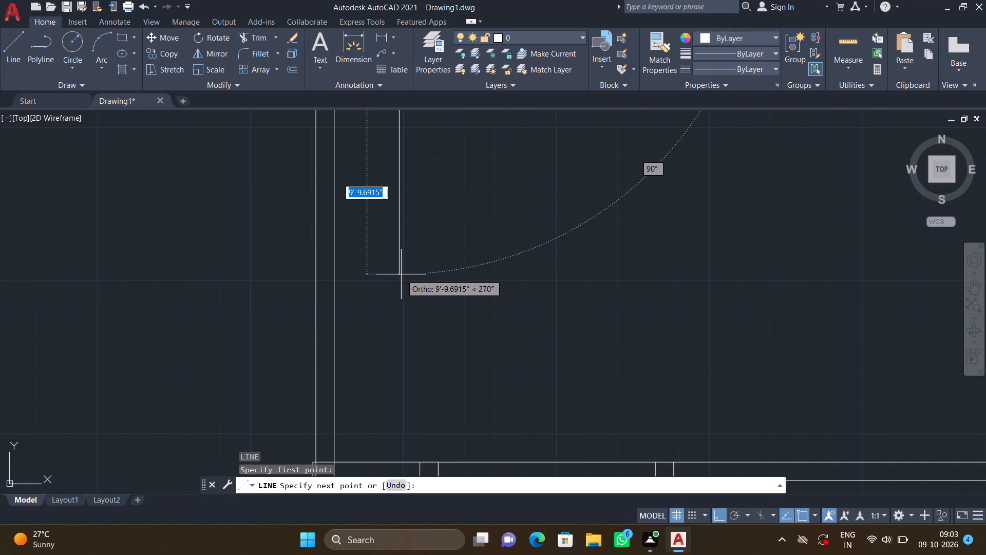
{"action": "left_click", "coordinate": [401, 274]}
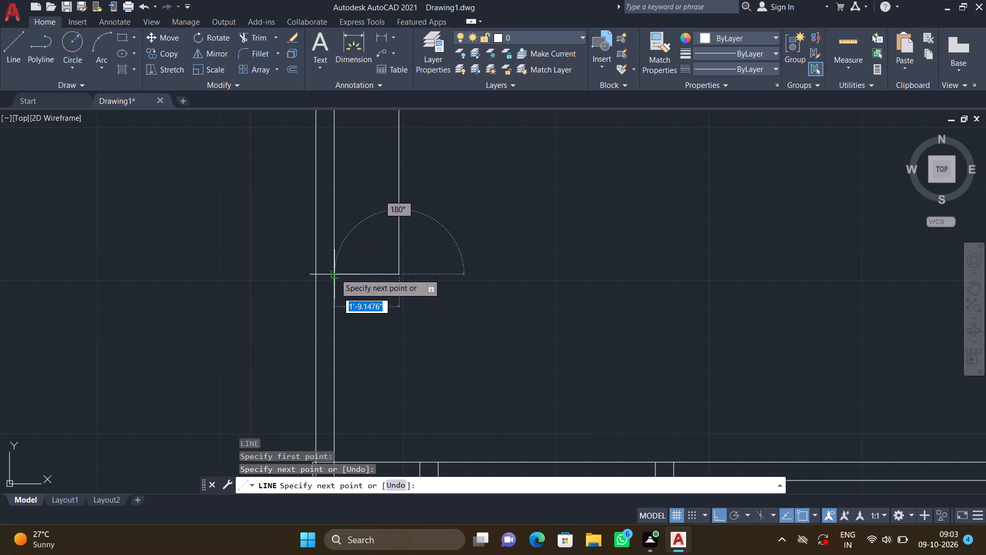
{"action": "left_click", "coordinate": [335, 273]}
{"action": "key", "text": "Return"}
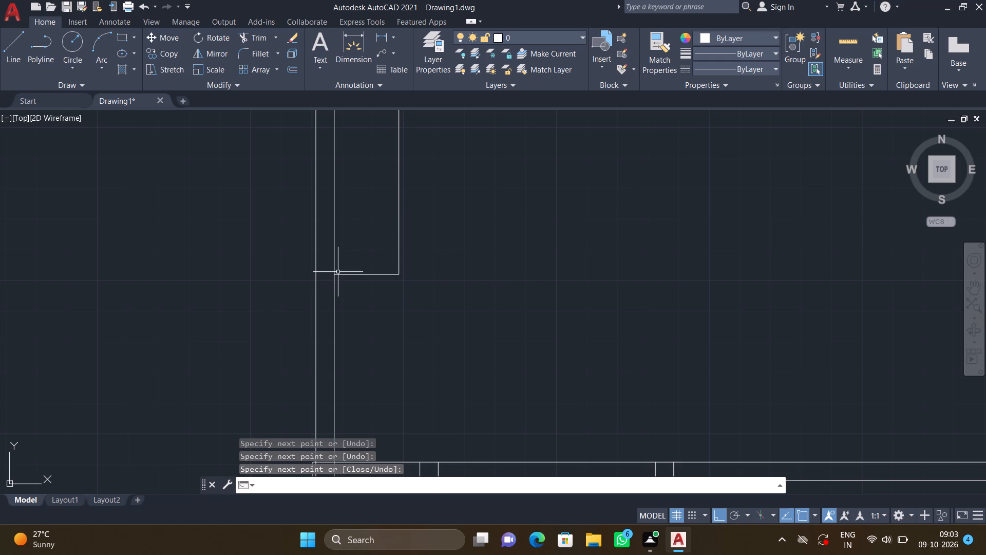
Trim the lower line of the large east room's south wall from the partition below it east through the outer wall.
{"action": "scroll", "coordinate": [346, 267], "scroll_direction": "down", "scroll_amount": 1}
{"action": "middle_click_drag", "start_coordinate": [422, 282], "coordinate": [406, 245]}
{"action": "scroll", "coordinate": [408, 245], "scroll_direction": "down", "scroll_amount": 2}
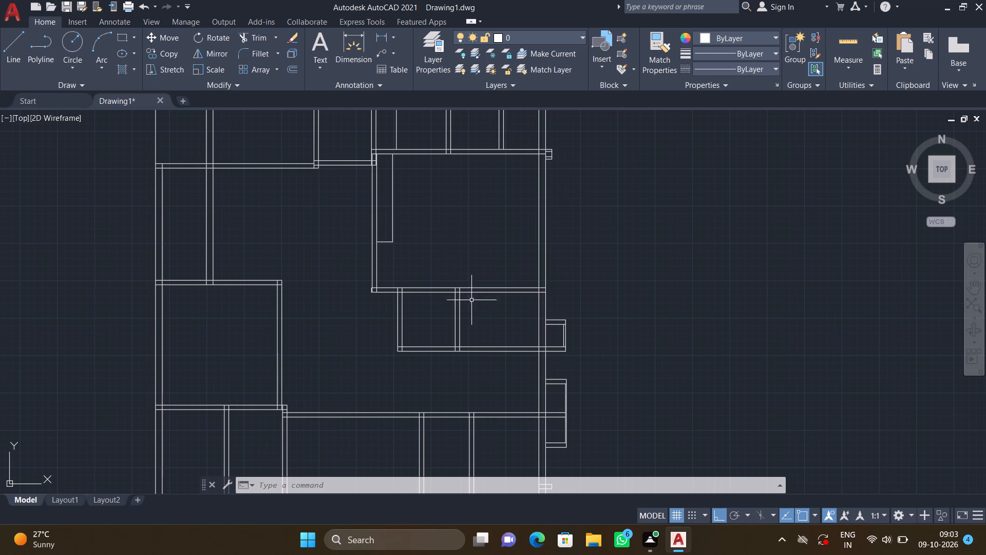
{"action": "scroll", "coordinate": [483, 300], "scroll_direction": "up", "scroll_amount": 2}
{"action": "type", "text": "TR"}
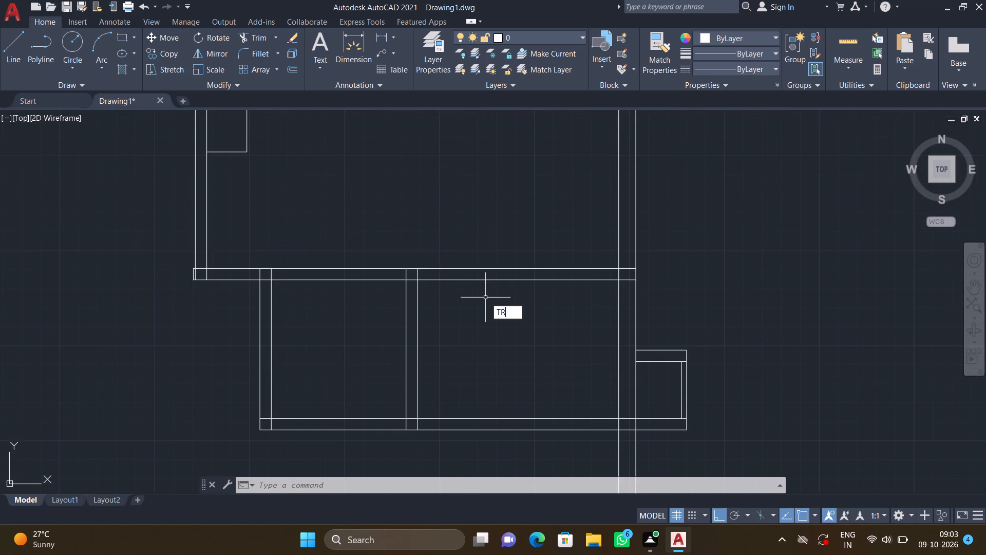
{"action": "key", "text": "Return"}
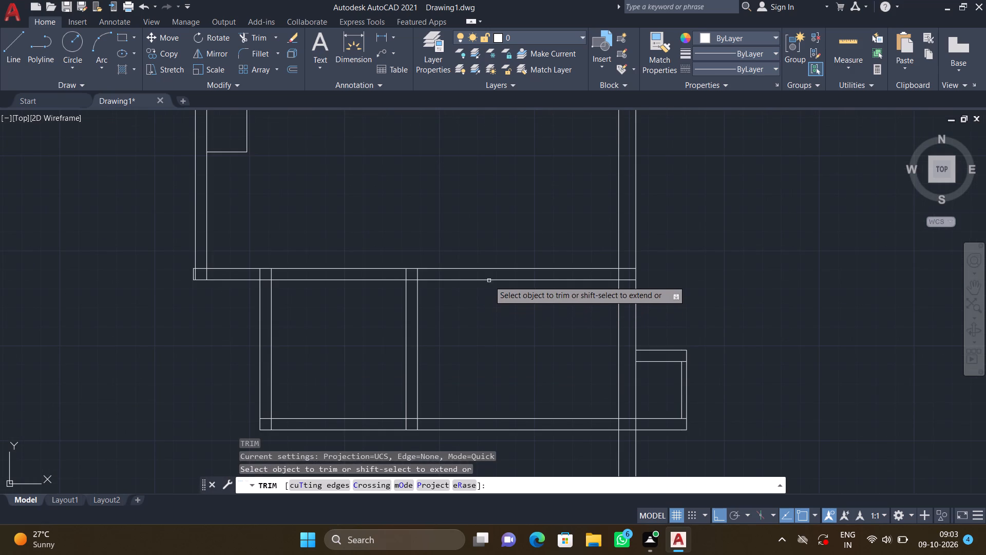
{"action": "left_click", "coordinate": [491, 282]}
{"action": "left_click", "coordinate": [630, 279]}
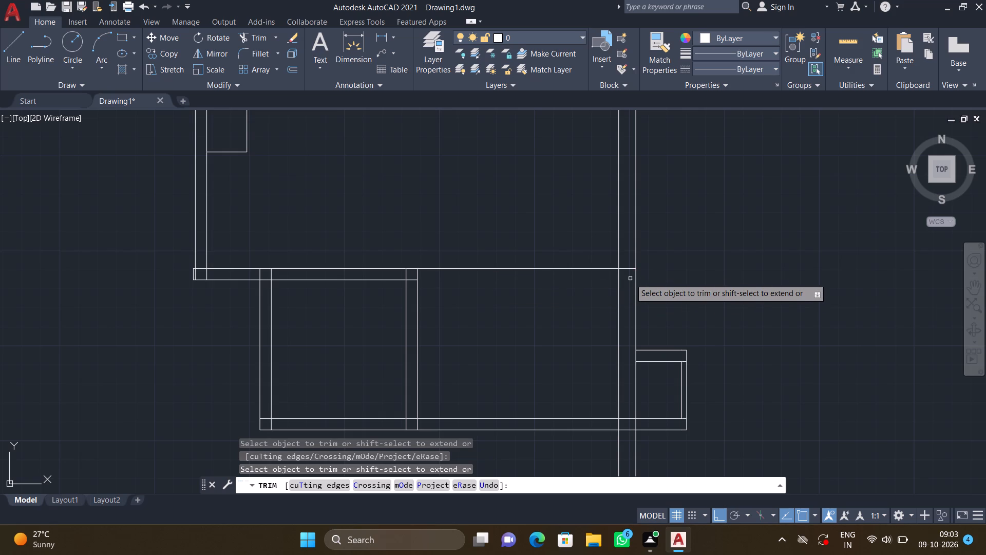
{"action": "key", "text": "Return"}
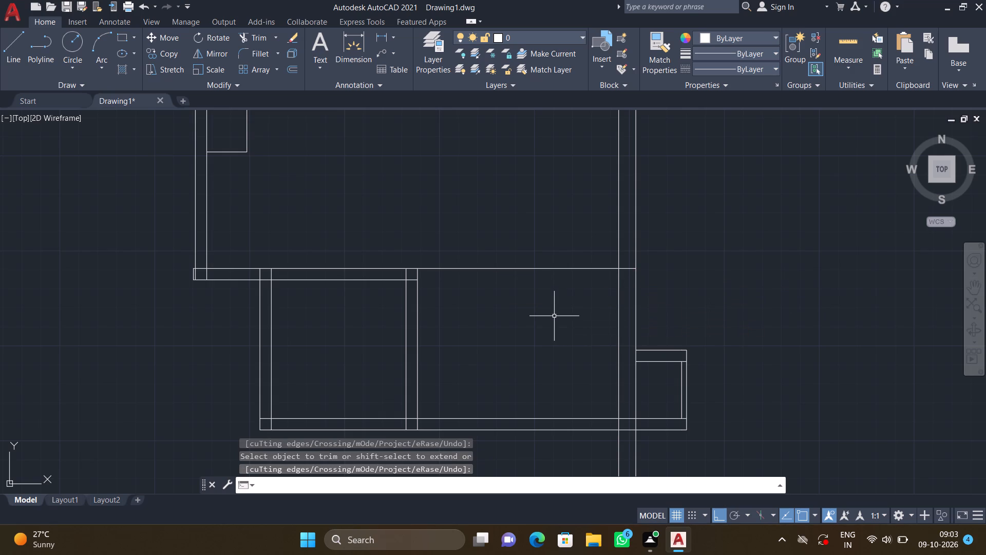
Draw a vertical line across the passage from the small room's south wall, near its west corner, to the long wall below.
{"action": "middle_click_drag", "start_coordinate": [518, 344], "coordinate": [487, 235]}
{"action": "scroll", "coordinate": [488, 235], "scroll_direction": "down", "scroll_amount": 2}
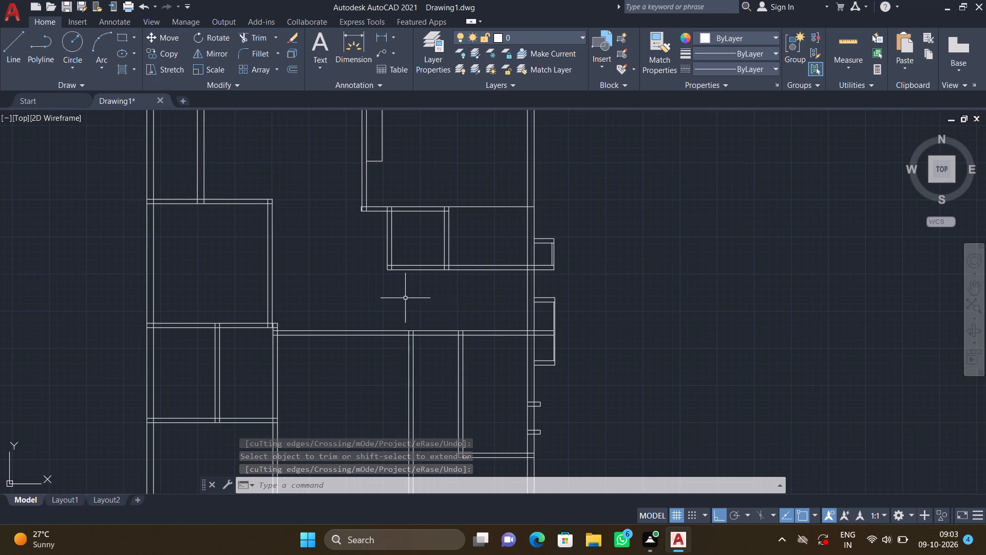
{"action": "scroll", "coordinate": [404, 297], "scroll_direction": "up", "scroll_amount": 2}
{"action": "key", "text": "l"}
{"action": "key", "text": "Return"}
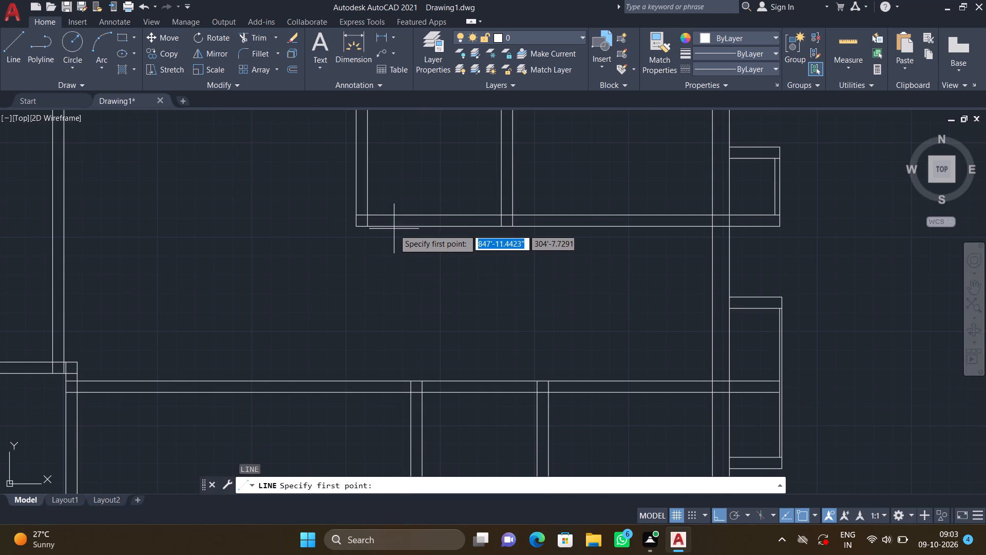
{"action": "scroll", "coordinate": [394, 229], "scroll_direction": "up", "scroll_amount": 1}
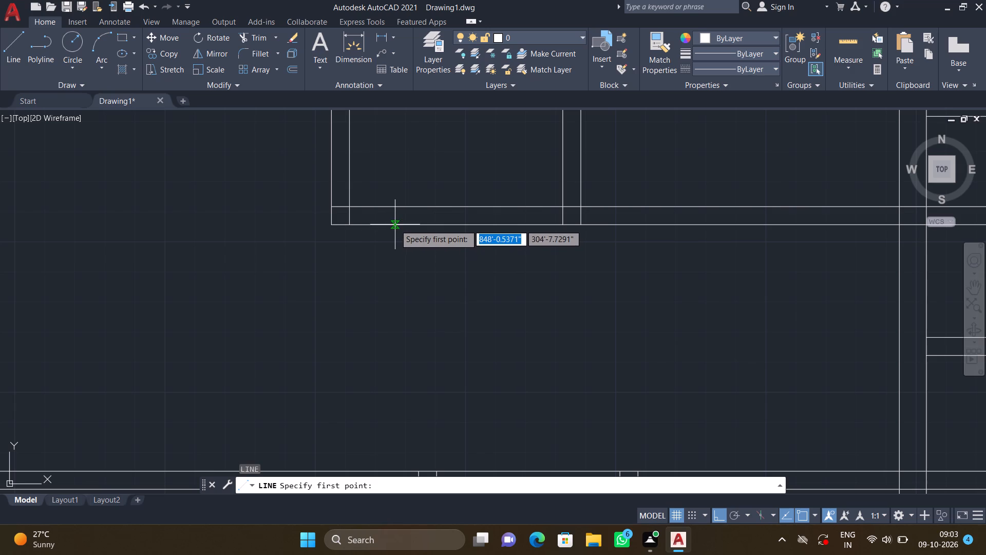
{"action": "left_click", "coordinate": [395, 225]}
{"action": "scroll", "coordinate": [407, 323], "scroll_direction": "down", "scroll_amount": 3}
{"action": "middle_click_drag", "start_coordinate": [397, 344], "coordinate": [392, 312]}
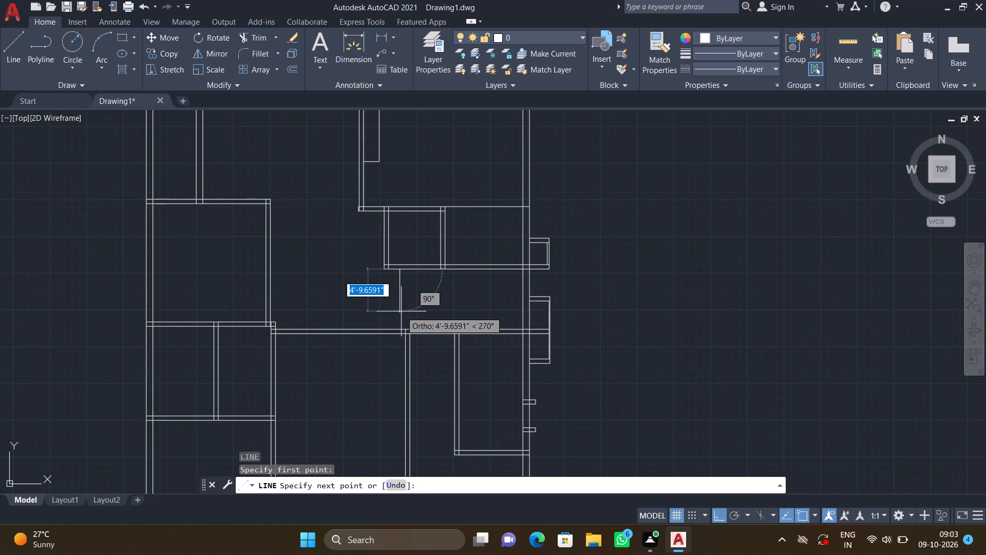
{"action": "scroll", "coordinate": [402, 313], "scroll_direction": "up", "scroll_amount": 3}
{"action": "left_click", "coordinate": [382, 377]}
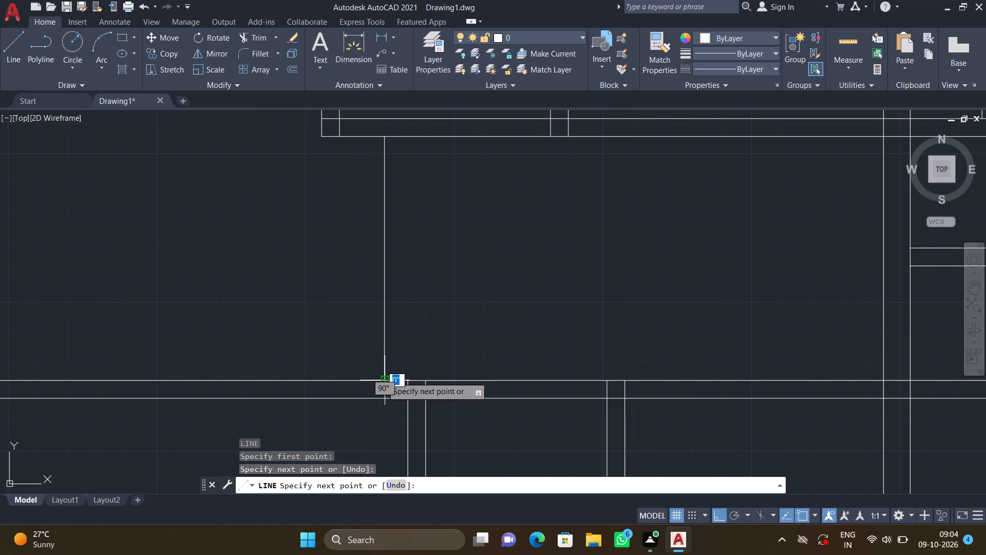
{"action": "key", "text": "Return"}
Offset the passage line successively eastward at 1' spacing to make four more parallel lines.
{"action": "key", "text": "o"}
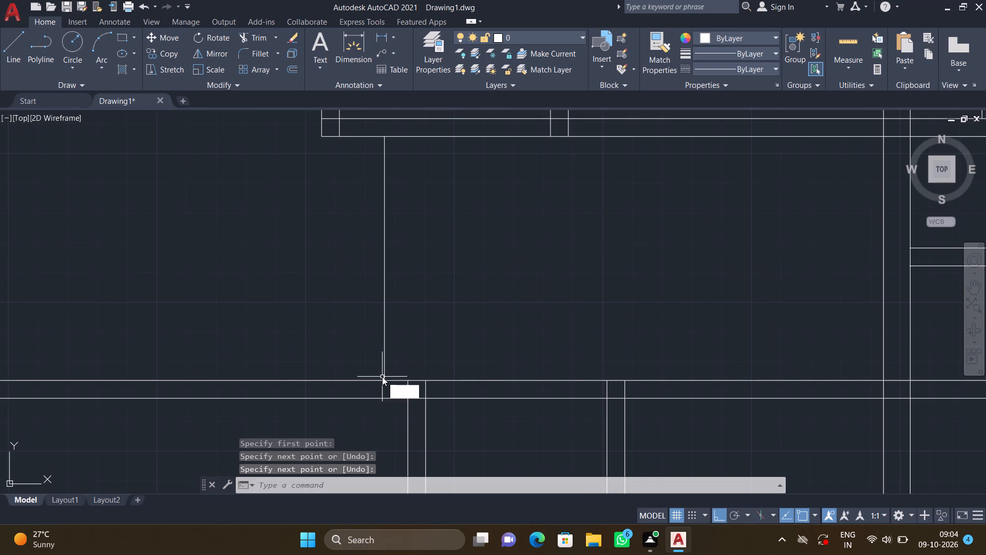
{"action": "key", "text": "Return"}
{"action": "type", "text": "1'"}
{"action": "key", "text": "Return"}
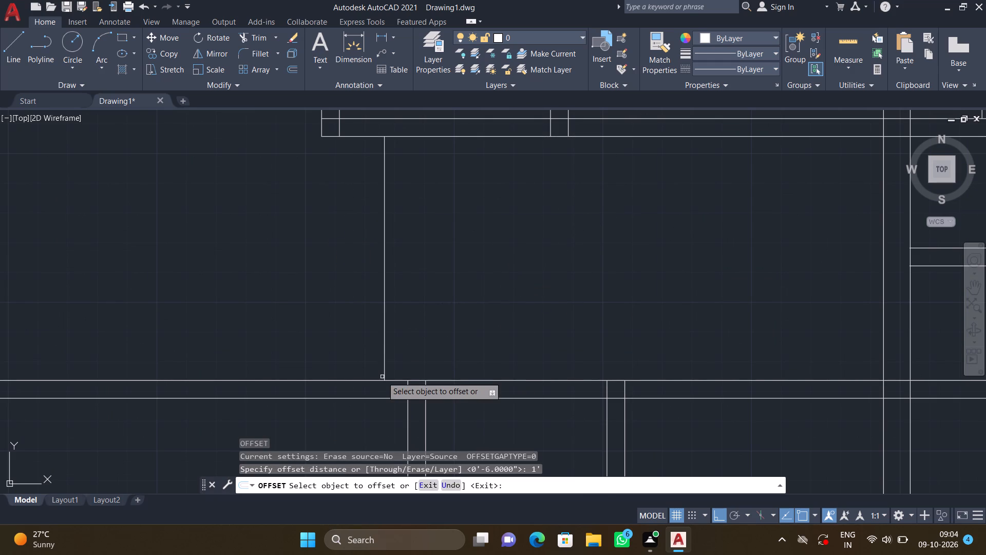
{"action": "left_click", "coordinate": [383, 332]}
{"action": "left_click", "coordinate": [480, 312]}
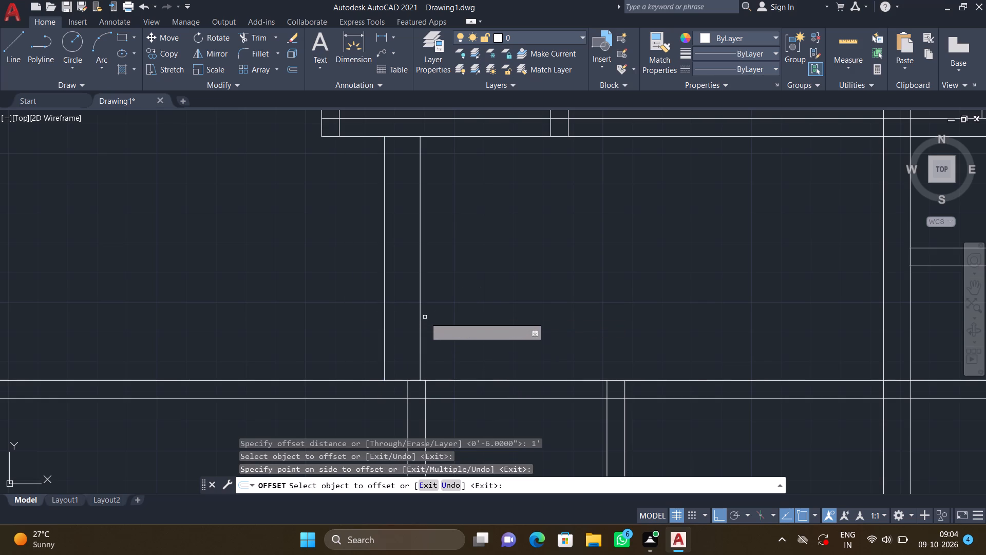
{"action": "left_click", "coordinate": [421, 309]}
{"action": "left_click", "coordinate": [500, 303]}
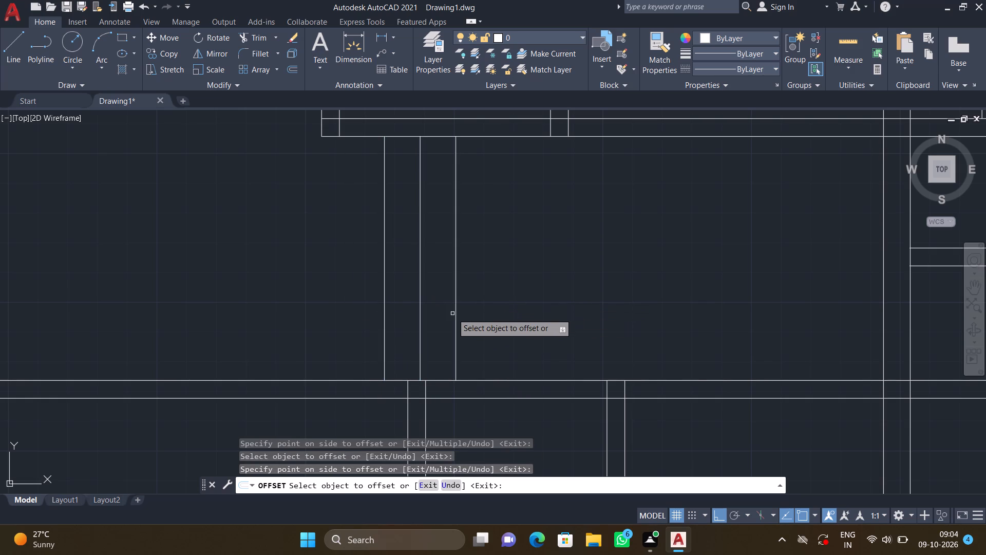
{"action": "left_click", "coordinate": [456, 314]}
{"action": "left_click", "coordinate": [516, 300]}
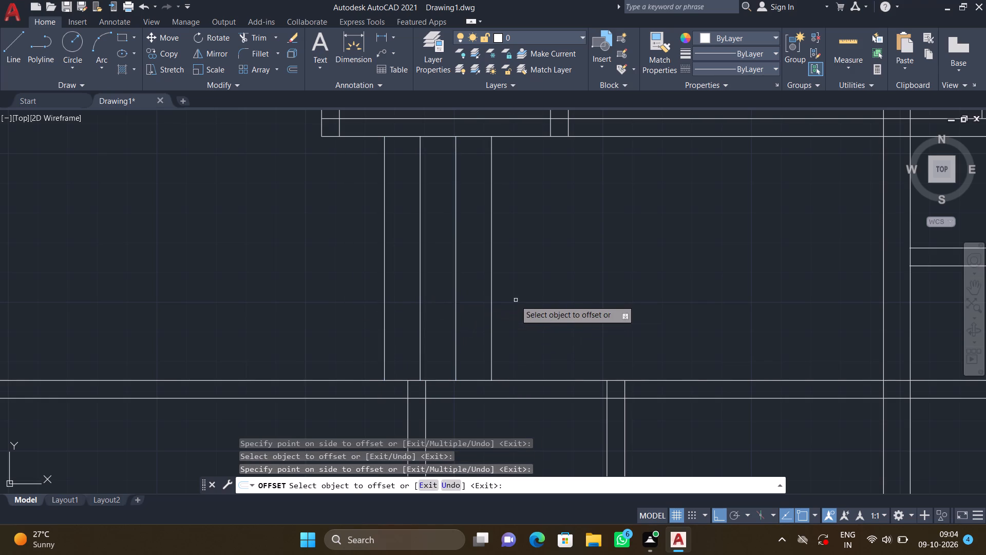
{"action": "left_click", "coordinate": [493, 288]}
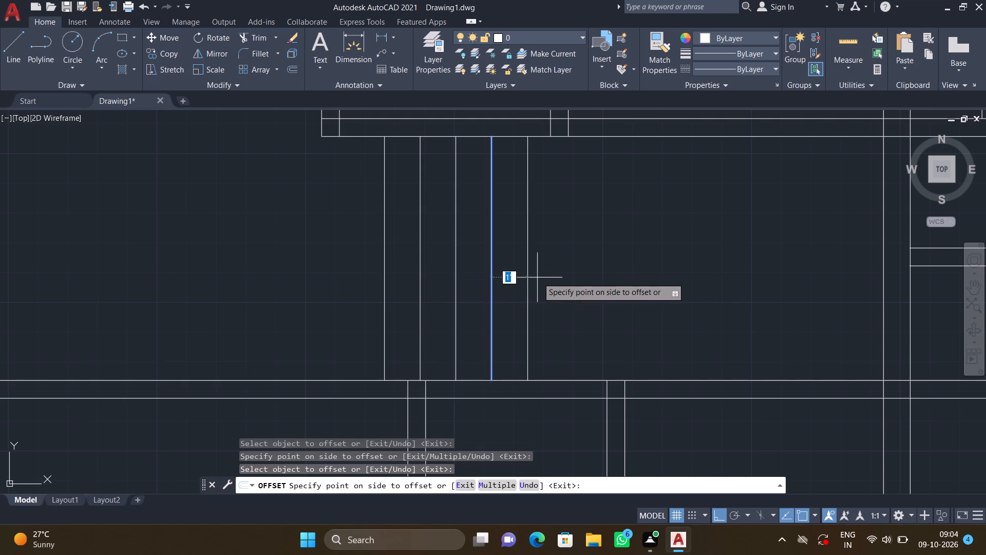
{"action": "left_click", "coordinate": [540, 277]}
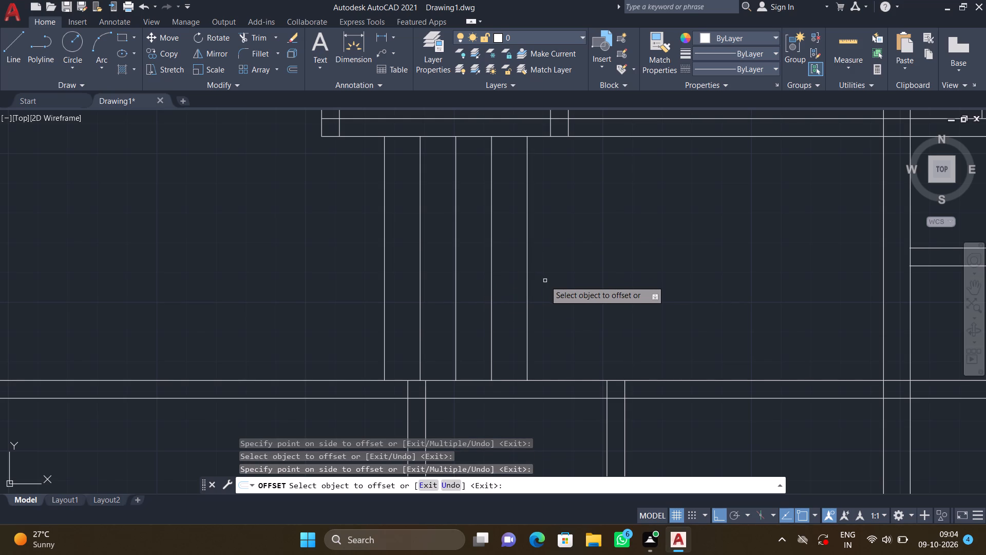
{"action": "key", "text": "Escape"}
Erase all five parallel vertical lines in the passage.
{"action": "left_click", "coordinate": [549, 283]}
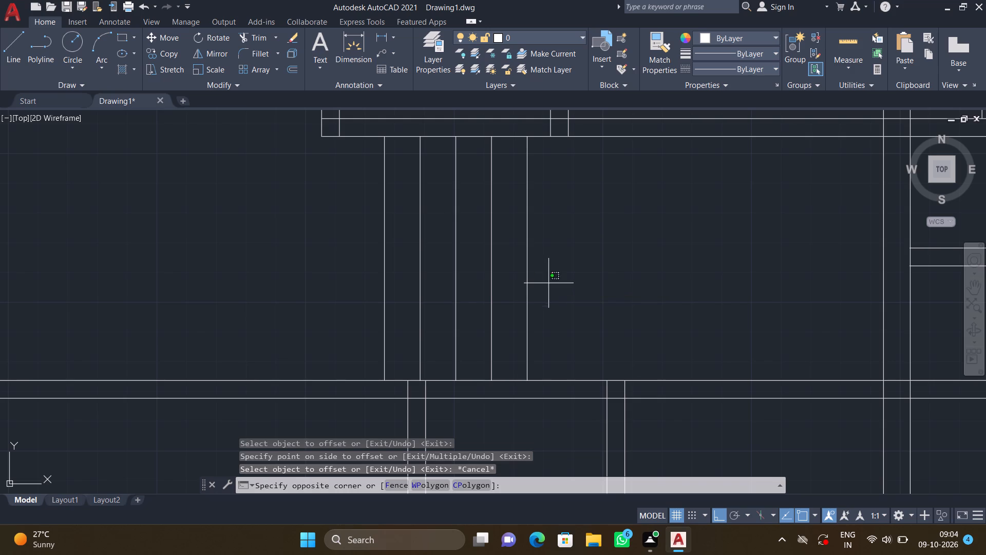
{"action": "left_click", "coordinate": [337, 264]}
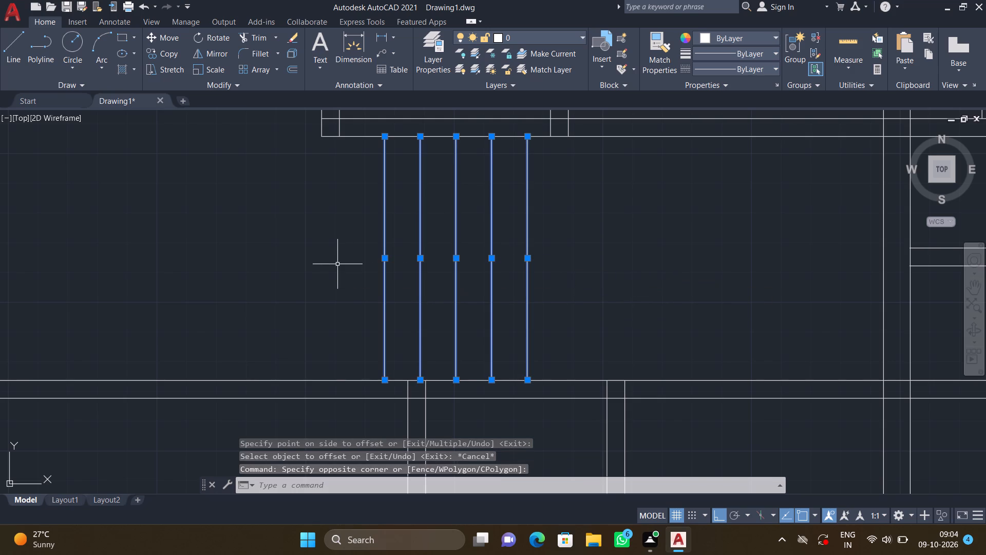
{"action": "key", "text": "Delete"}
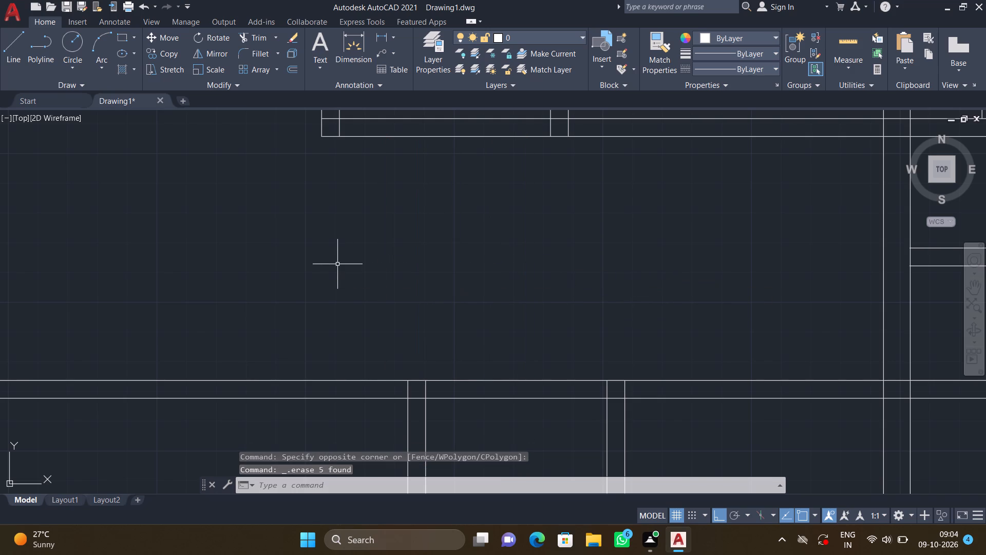
Draw a strip outline in the small east room's northwest corner, about 6'-10" down from the north wall and about 1'-6" back to the west wall.
{"action": "scroll", "coordinate": [337, 264], "scroll_direction": "down", "scroll_amount": 3}
{"action": "middle_click_drag", "start_coordinate": [368, 323], "coordinate": [362, 249]}
{"action": "scroll", "coordinate": [366, 249], "scroll_direction": "down", "scroll_amount": 1}
{"action": "scroll", "coordinate": [413, 250], "scroll_direction": "up", "scroll_amount": 2}
{"action": "key", "text": "l"}
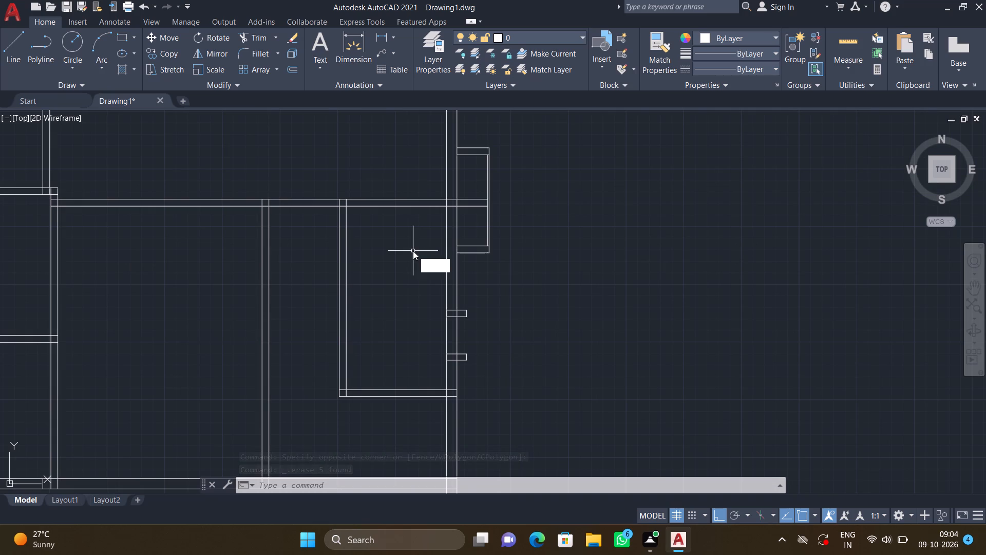
{"action": "key", "text": "Return"}
{"action": "middle_click_drag", "start_coordinate": [422, 252], "coordinate": [513, 247]}
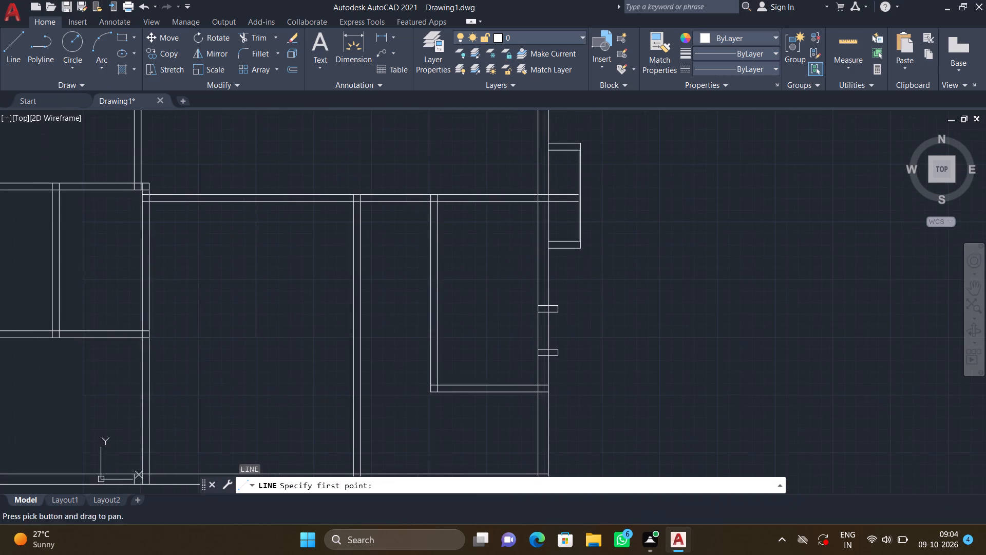
{"action": "scroll", "coordinate": [467, 216], "scroll_direction": "up", "scroll_amount": 2}
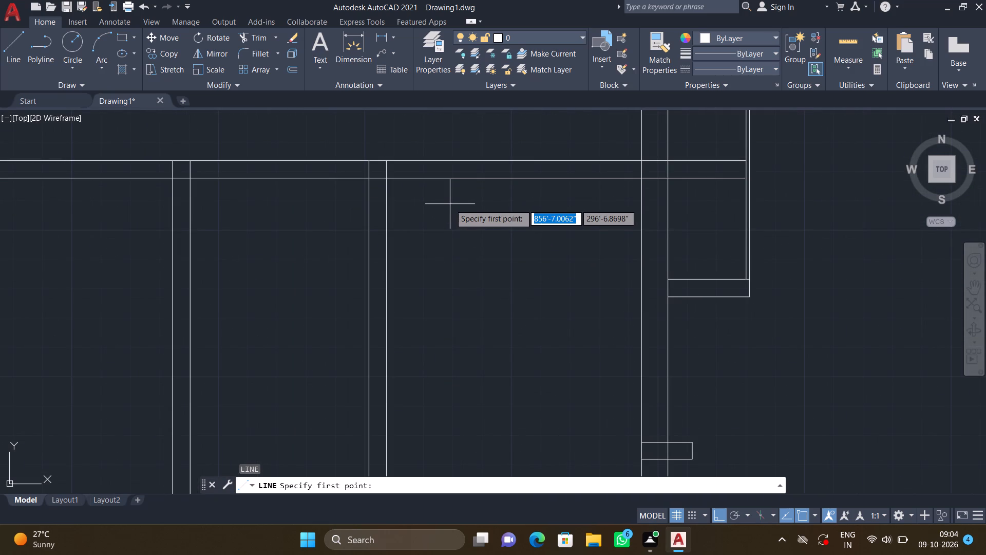
{"action": "scroll", "coordinate": [439, 192], "scroll_direction": "up", "scroll_amount": 1}
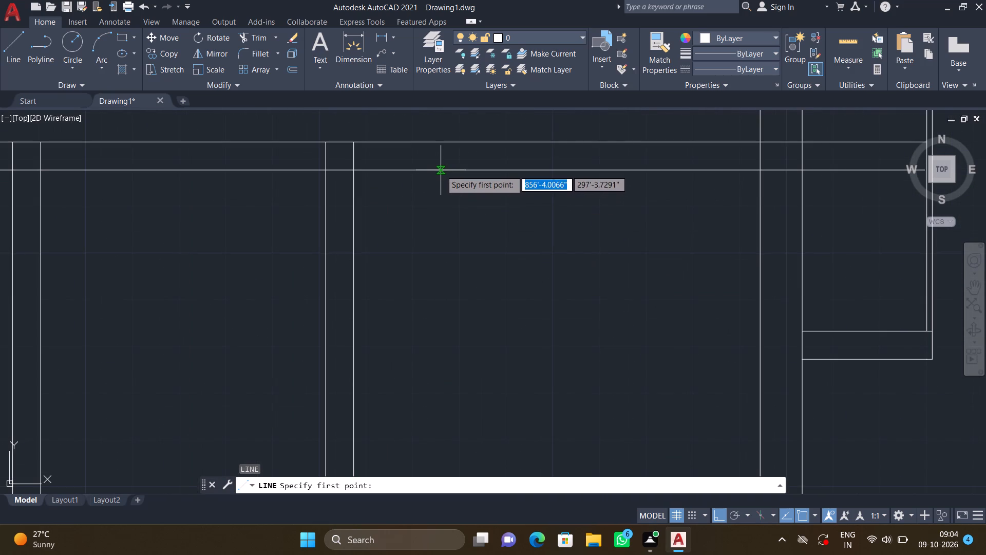
{"action": "left_click", "coordinate": [441, 170]}
{"action": "left_click", "coordinate": [443, 174]}
{"action": "scroll", "coordinate": [457, 264], "scroll_direction": "down", "scroll_amount": 2}
{"action": "middle_click_drag", "start_coordinate": [450, 310], "coordinate": [450, 262]}
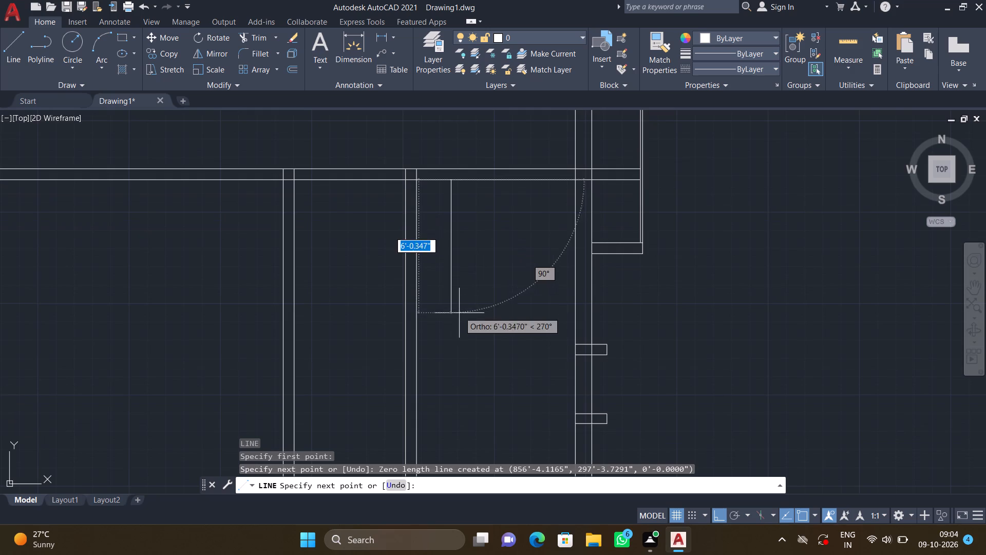
{"action": "scroll", "coordinate": [452, 354], "scroll_direction": "up", "scroll_amount": 1}
{"action": "scroll", "coordinate": [441, 336], "scroll_direction": "down", "scroll_amount": 1}
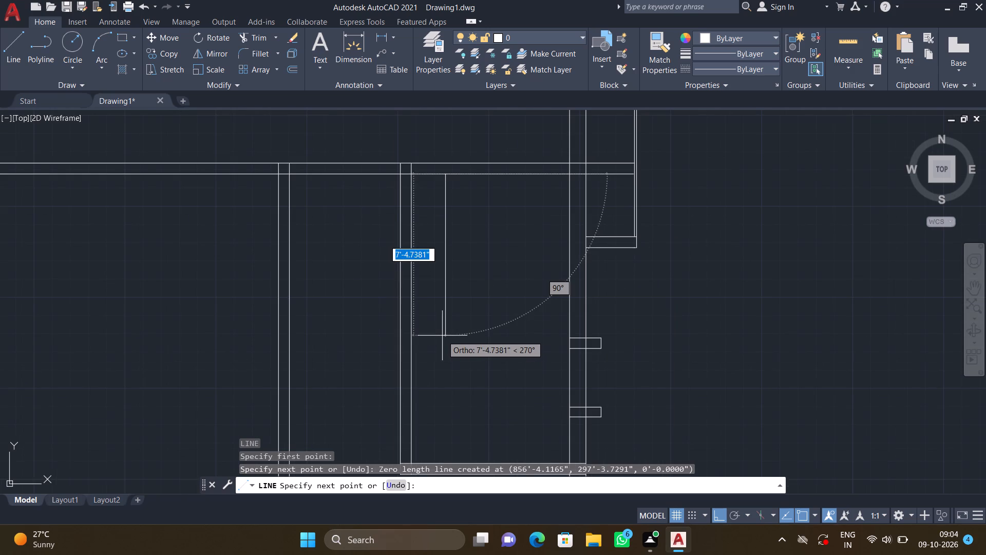
{"action": "scroll", "coordinate": [442, 336], "scroll_direction": "up", "scroll_amount": 1}
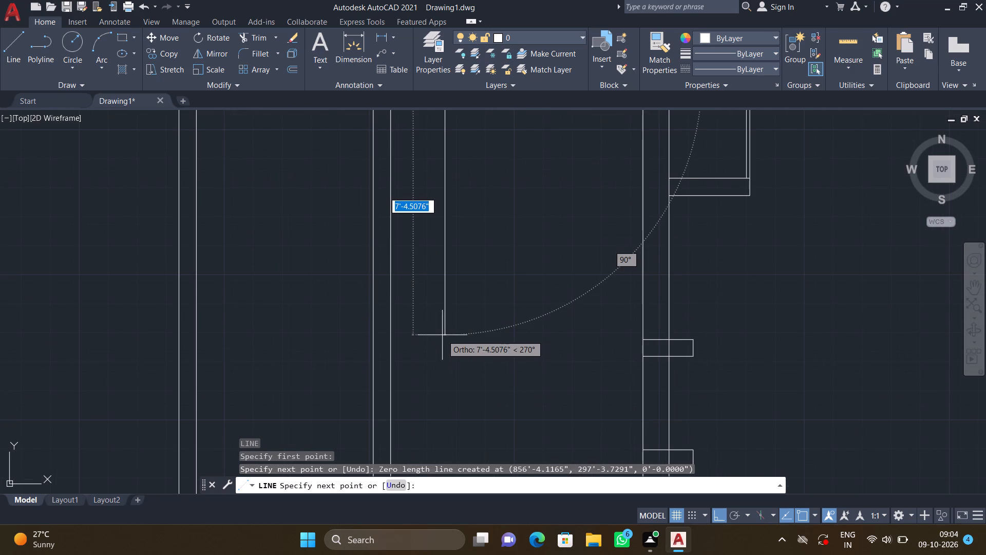
{"action": "scroll", "coordinate": [443, 335], "scroll_direction": "up", "scroll_amount": 2}
{"action": "scroll", "coordinate": [443, 335], "scroll_direction": "down", "scroll_amount": 3}
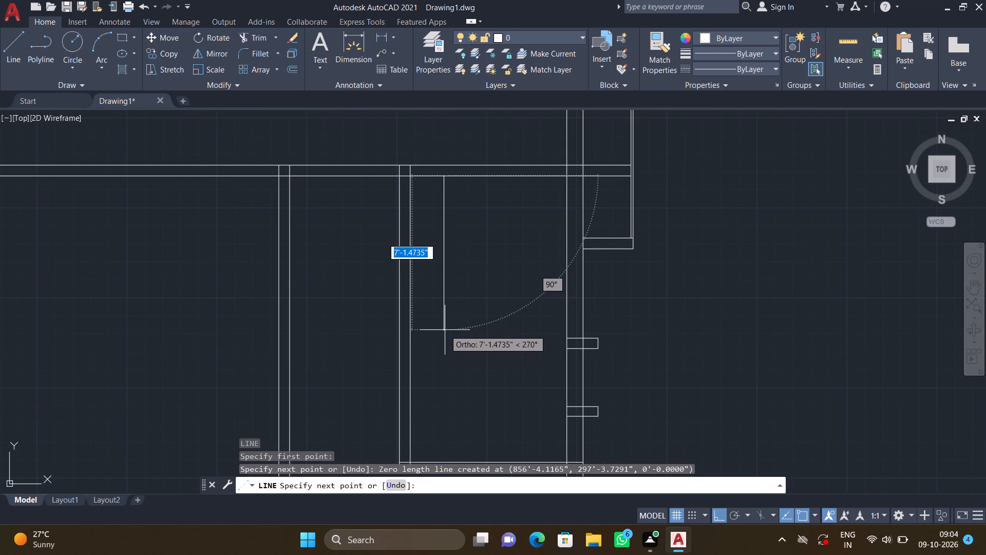
{"action": "scroll", "coordinate": [445, 330], "scroll_direction": "down", "scroll_amount": 1}
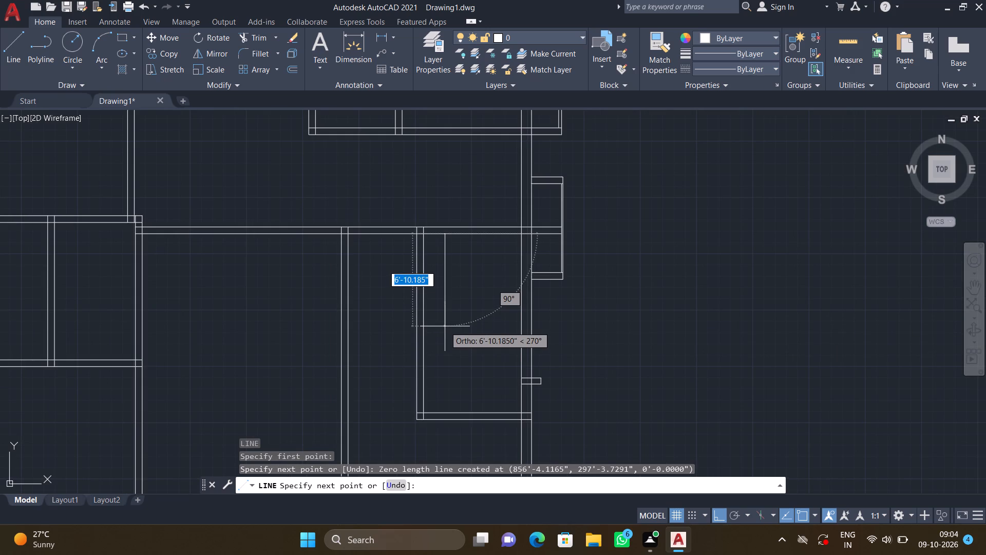
{"action": "left_click", "coordinate": [445, 326]}
{"action": "scroll", "coordinate": [419, 325], "scroll_direction": "up", "scroll_amount": 2}
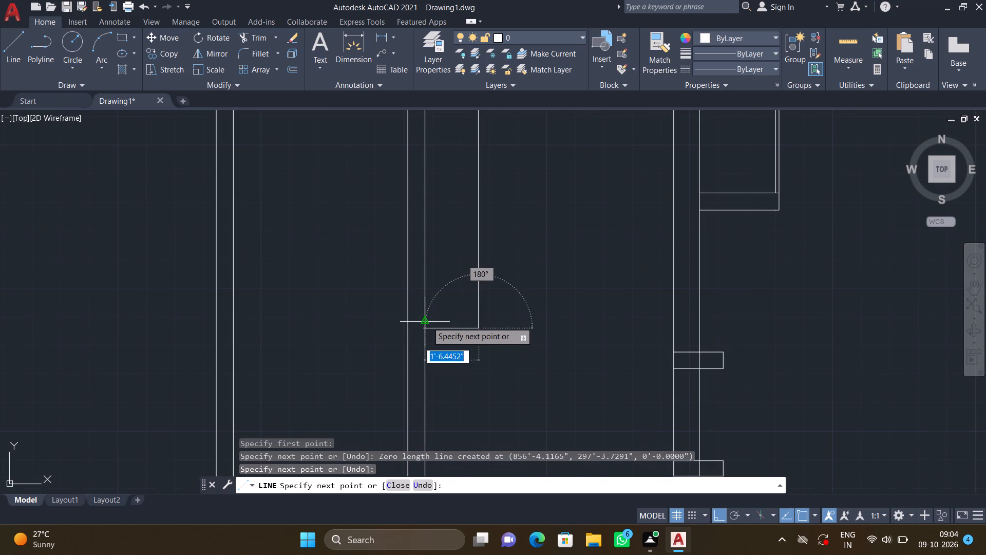
{"action": "scroll", "coordinate": [428, 322], "scroll_direction": "up", "scroll_amount": 2}
{"action": "double_click", "coordinate": [414, 335]}
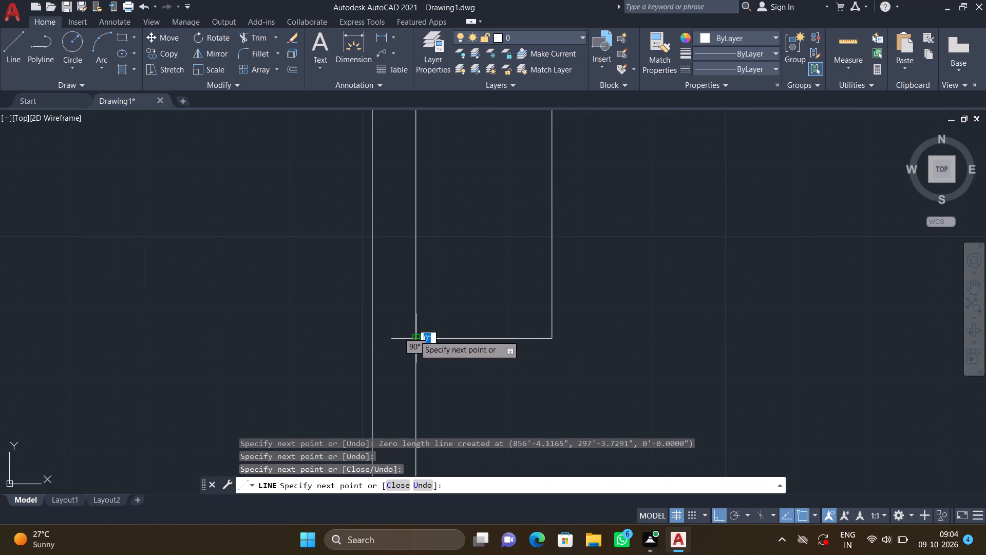
{"action": "key", "text": "Return"}
Draw a 6" horizontal line across the thickness of the small east room's west wall, just south of the strip outline.
{"action": "scroll", "coordinate": [429, 332], "scroll_direction": "down", "scroll_amount": 3}
{"action": "middle_click_drag", "start_coordinate": [440, 370], "coordinate": [445, 307]}
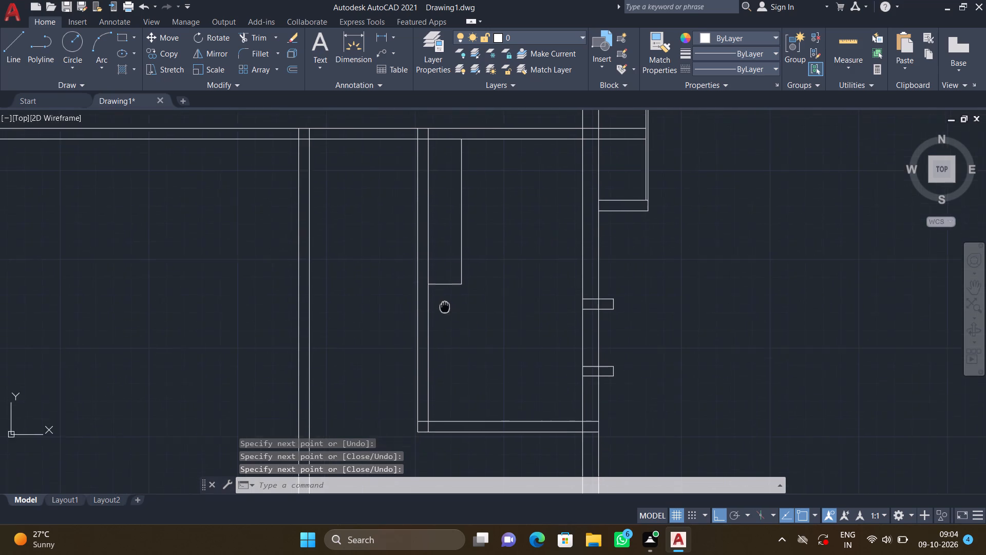
{"action": "scroll", "coordinate": [445, 307], "scroll_direction": "up", "scroll_amount": 2}
{"action": "key", "text": "l"}
{"action": "key", "text": "Return"}
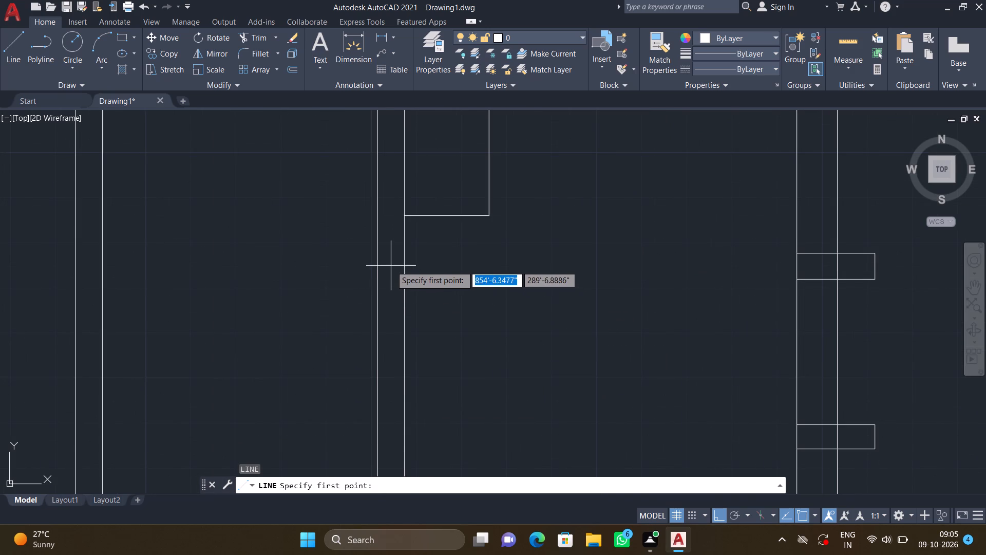
{"action": "scroll", "coordinate": [387, 250], "scroll_direction": "up", "scroll_amount": 2}
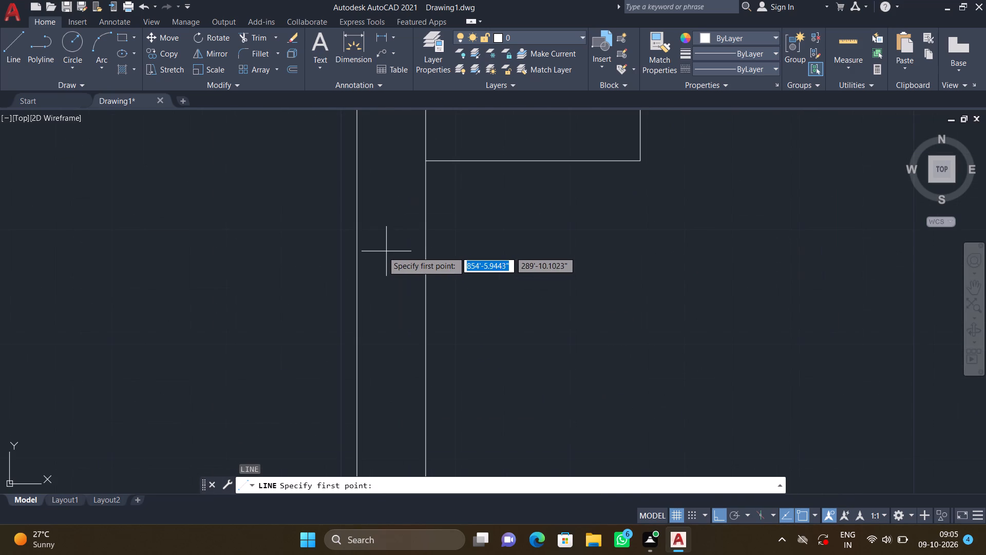
{"action": "left_click", "coordinate": [358, 249]}
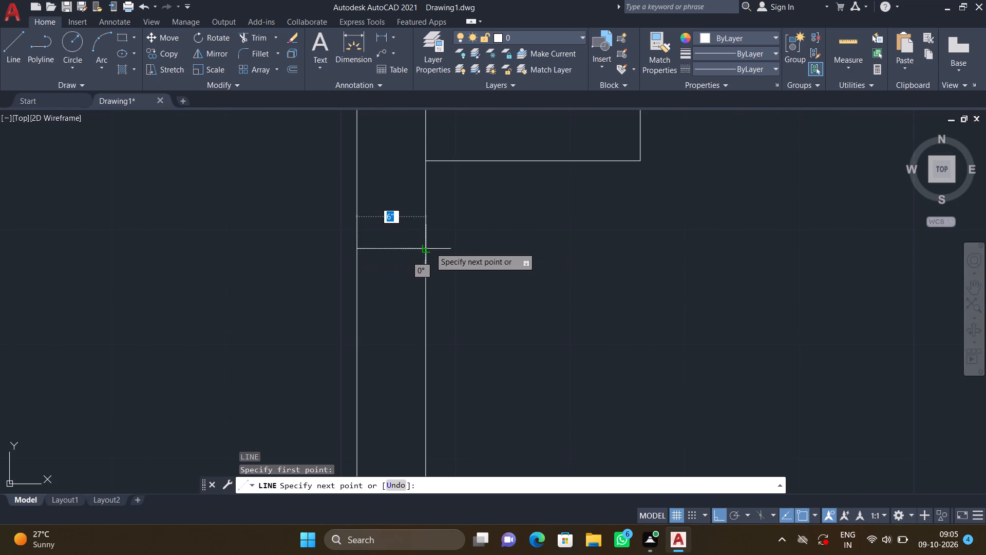
{"action": "left_click", "coordinate": [423, 247]}
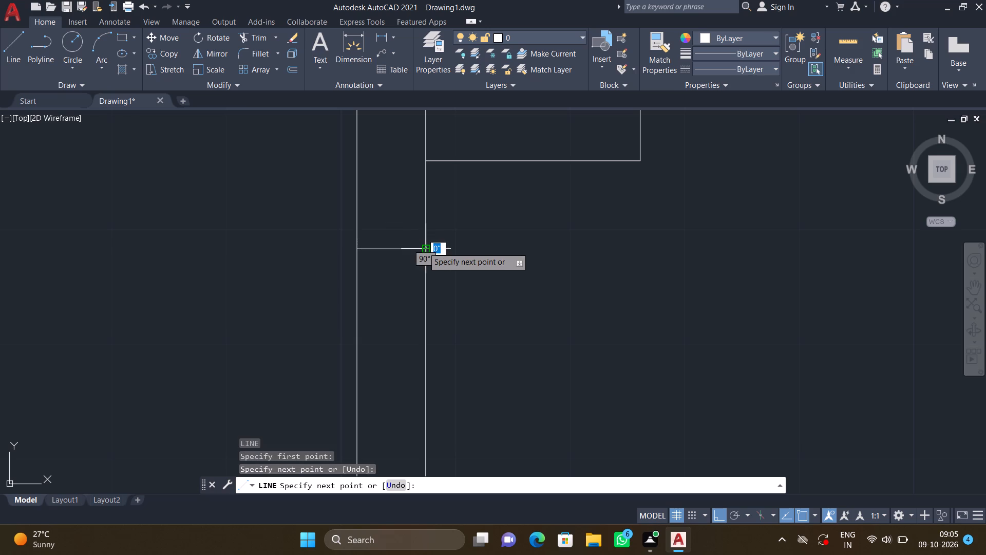
{"action": "key", "text": "Return"}
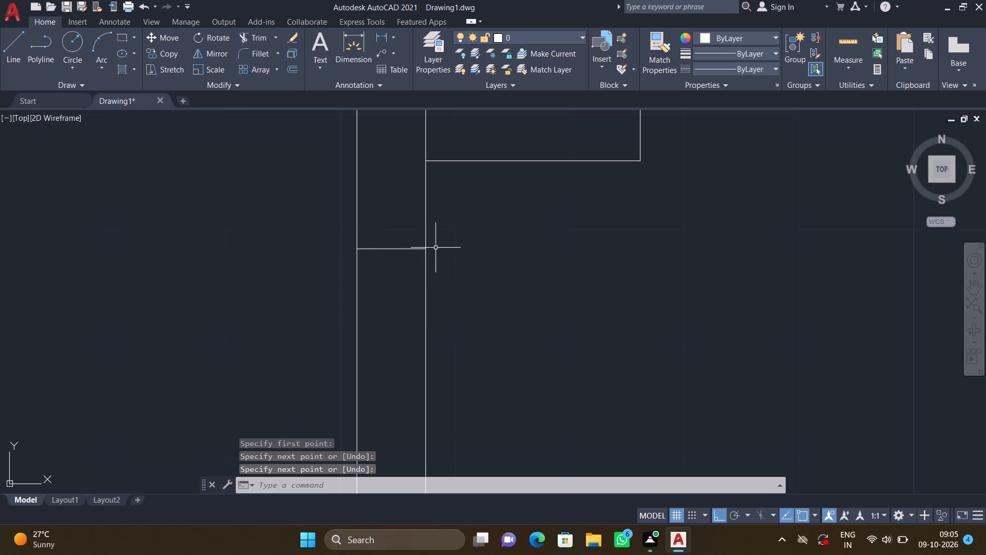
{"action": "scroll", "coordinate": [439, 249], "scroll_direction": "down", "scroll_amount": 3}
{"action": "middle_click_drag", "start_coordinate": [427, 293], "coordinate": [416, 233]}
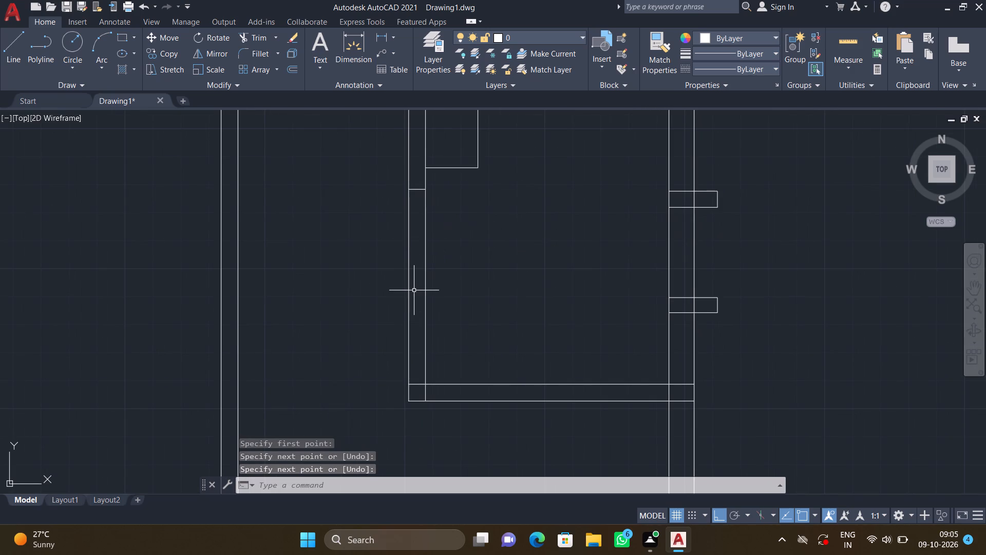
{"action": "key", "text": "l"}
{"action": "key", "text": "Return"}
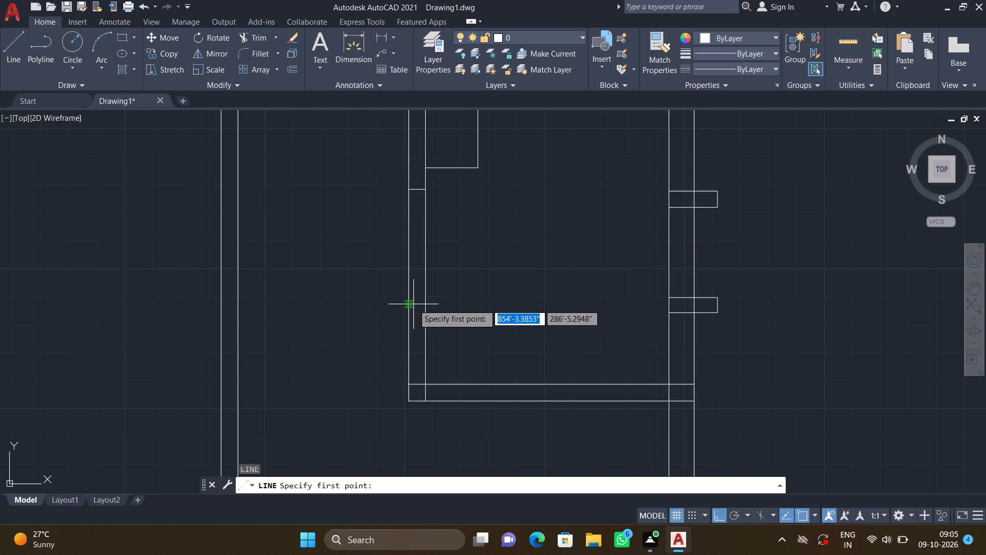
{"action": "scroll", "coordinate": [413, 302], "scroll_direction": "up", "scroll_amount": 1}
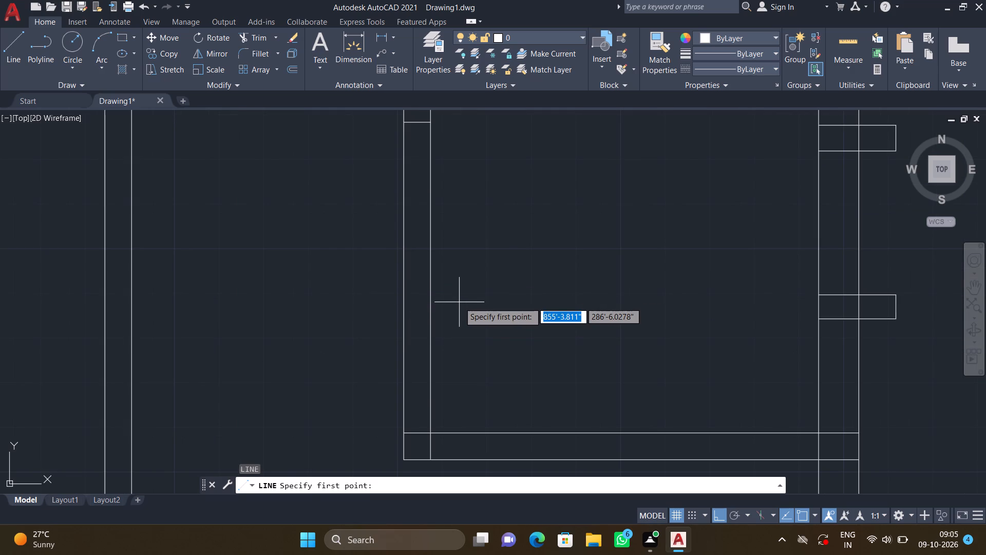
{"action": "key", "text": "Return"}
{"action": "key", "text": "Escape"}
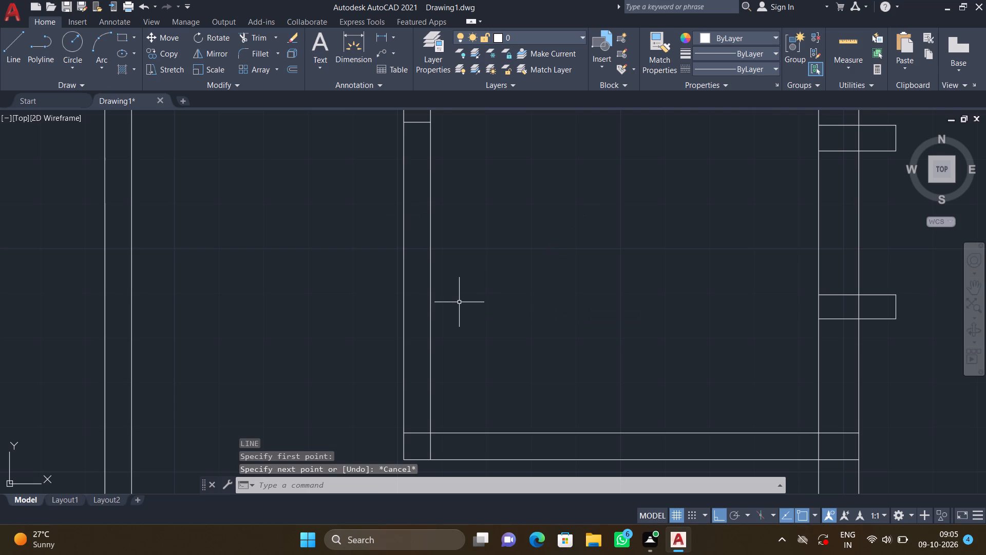
Draw a horizontal line across the southern part of the small east room, between the inner faces of its west and east walls.
{"action": "scroll", "coordinate": [487, 312], "scroll_direction": "down", "scroll_amount": 2}
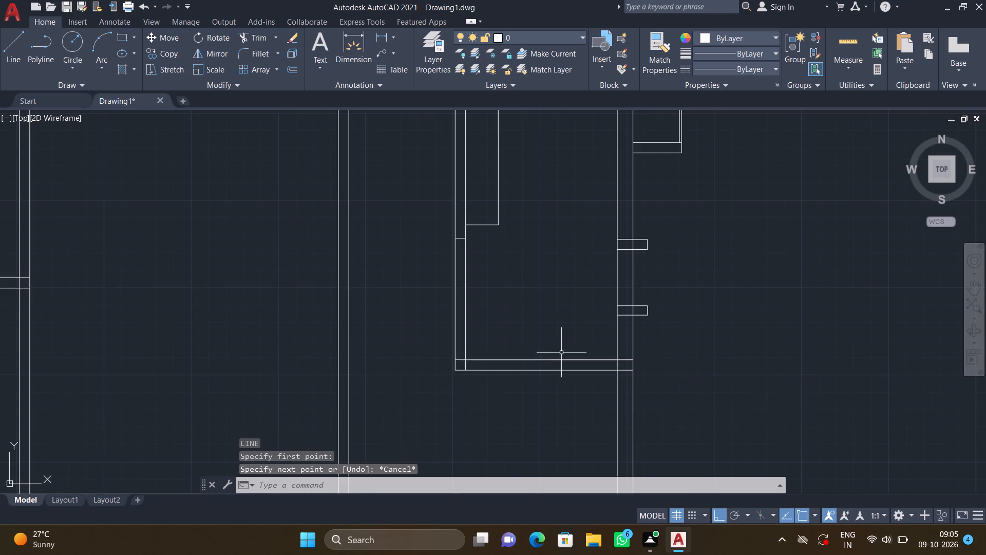
{"action": "middle_click_drag", "start_coordinate": [544, 341], "coordinate": [470, 312]}
{"action": "key", "text": "l"}
{"action": "key", "text": "Return"}
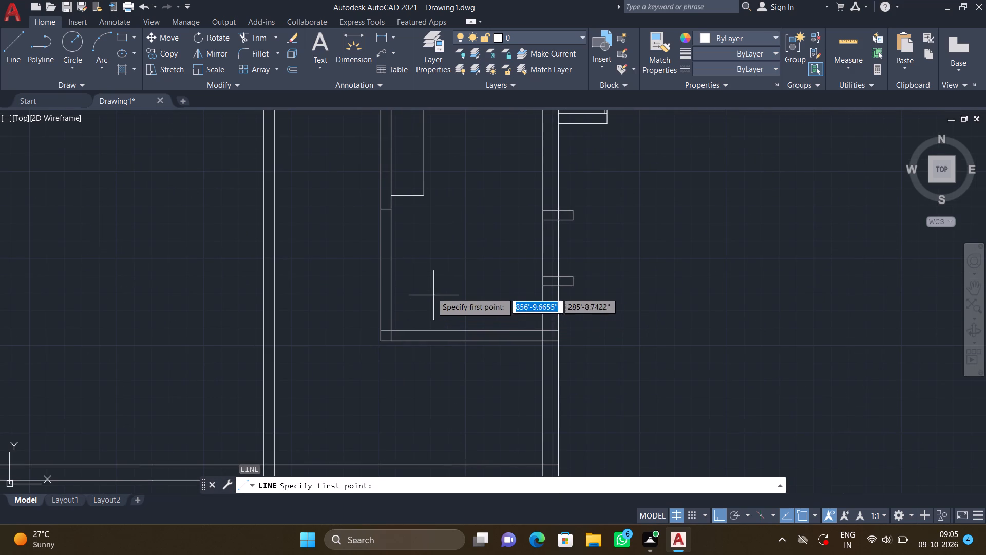
{"action": "scroll", "coordinate": [394, 270], "scroll_direction": "up", "scroll_amount": 1}
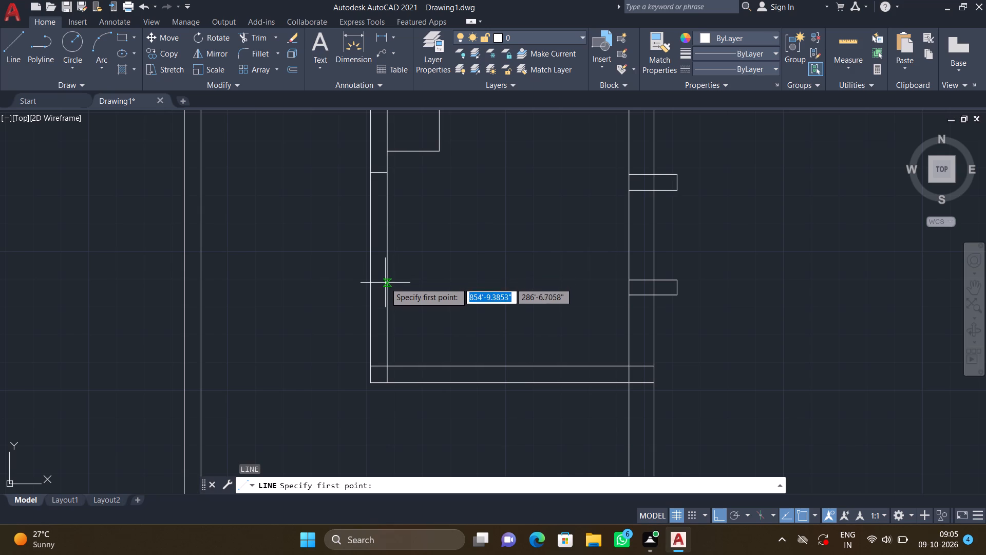
{"action": "left_click", "coordinate": [385, 284]}
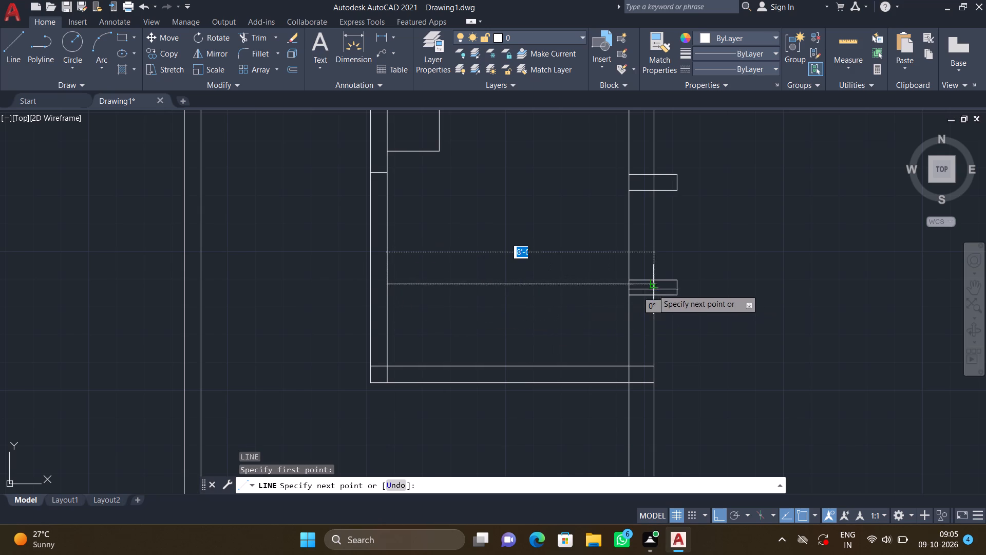
{"action": "left_click", "coordinate": [627, 285]}
{"action": "key", "text": "Return"}
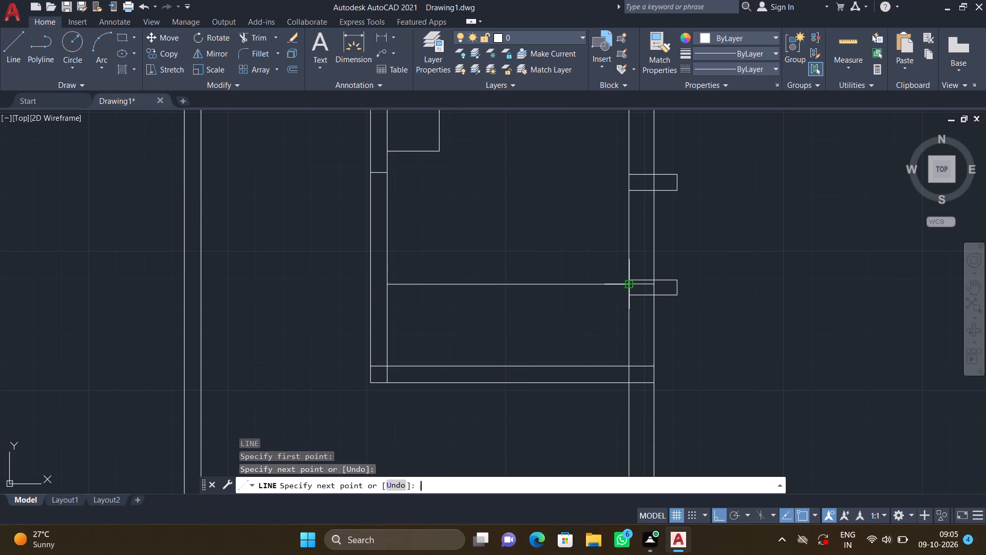
Draw a freehand-sized rectangle in the western half of the strip between the new horizontal line and the small east room's south wall.
{"action": "middle_click_drag", "start_coordinate": [555, 287], "coordinate": [549, 269]}
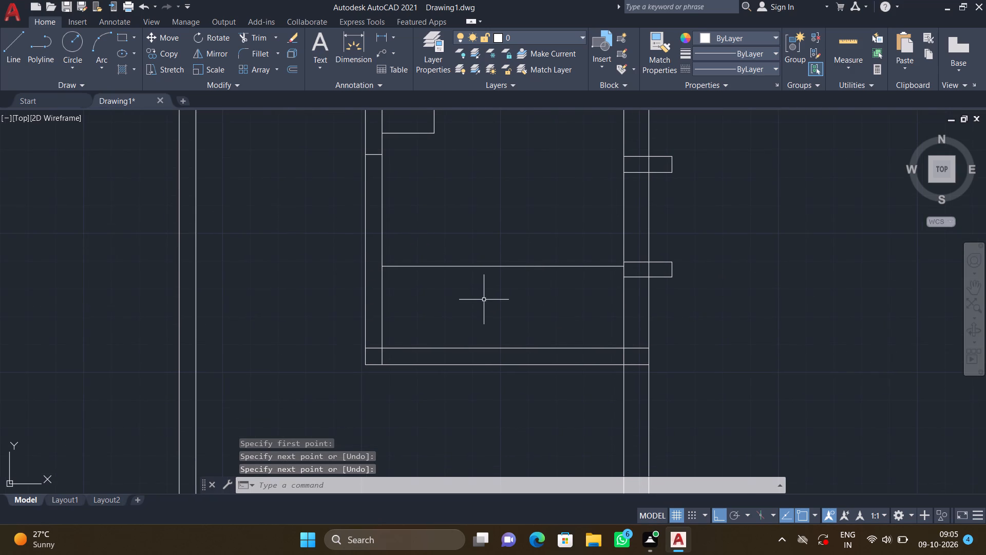
{"action": "scroll", "coordinate": [480, 302], "scroll_direction": "up", "scroll_amount": 1}
{"action": "type", "text": "REC"}
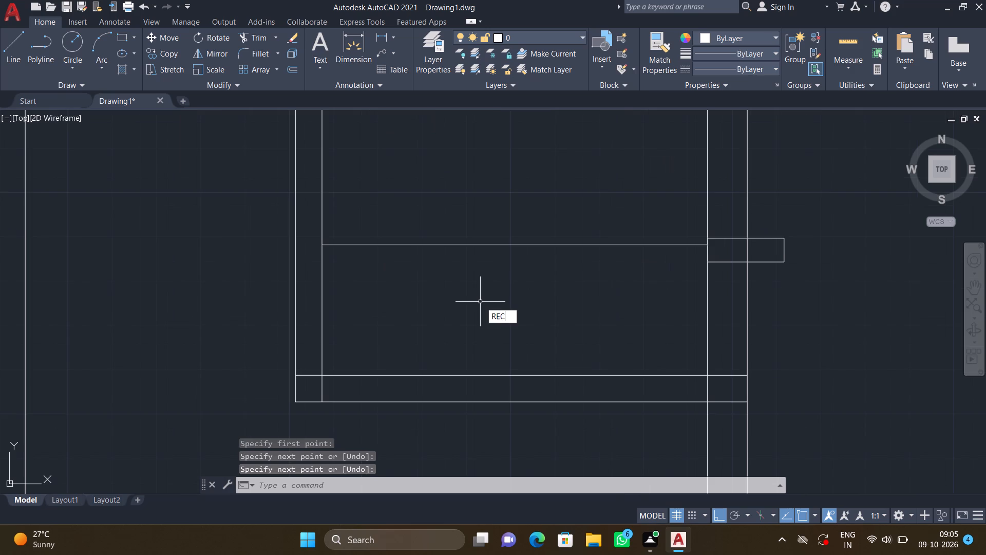
{"action": "key", "text": "Return"}
{"action": "middle_click_drag", "start_coordinate": [369, 266], "coordinate": [392, 221]}
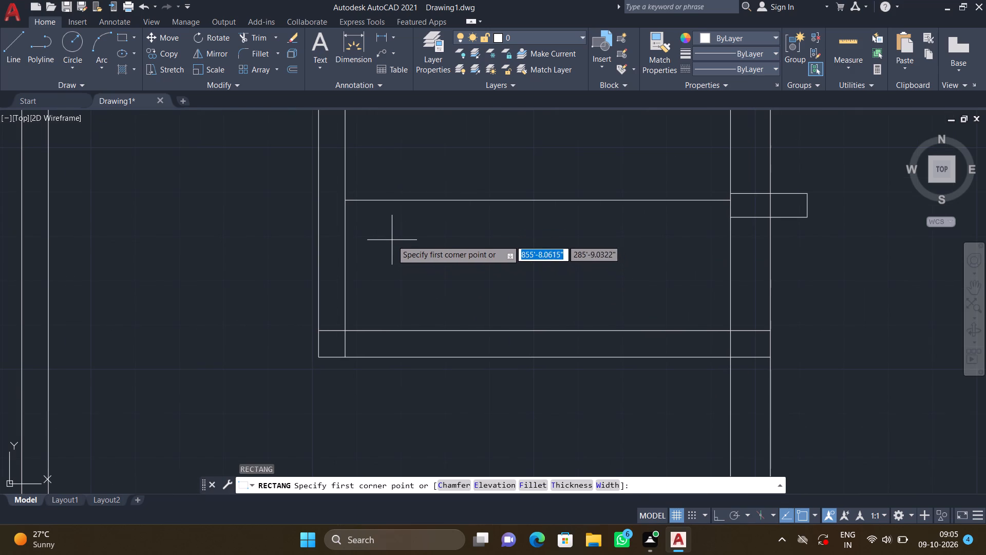
{"action": "left_click", "coordinate": [397, 216]}
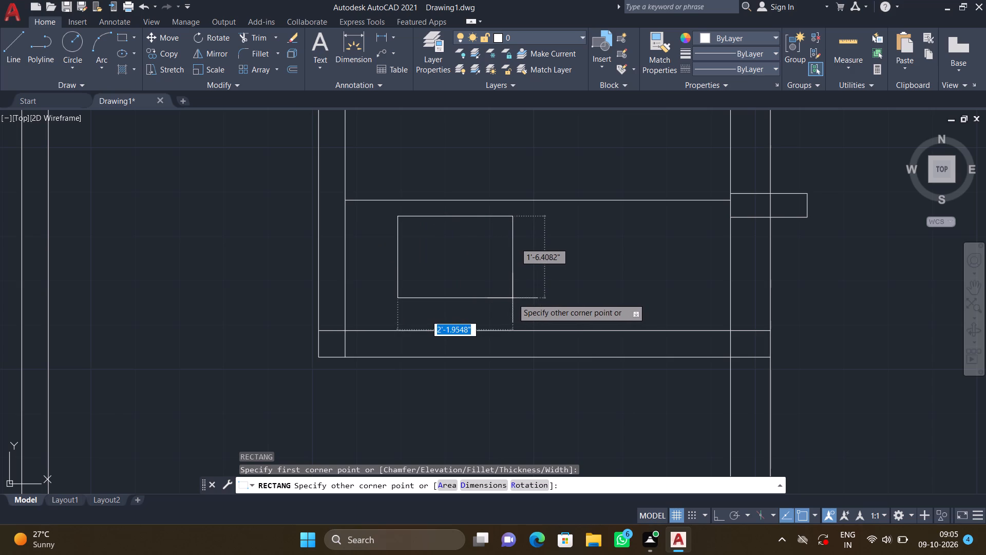
{"action": "left_click", "coordinate": [527, 311]}
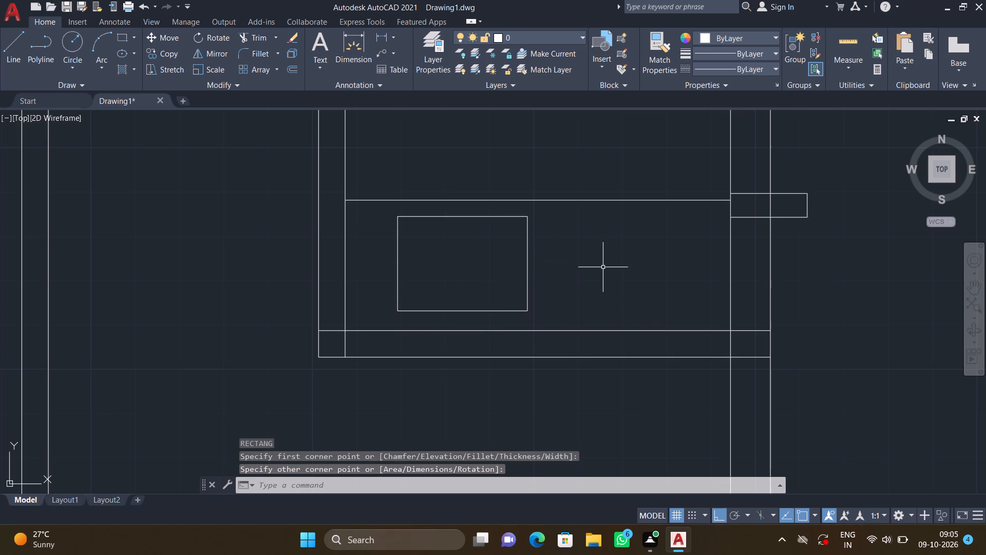
Draw a second rectangle about 2'-3" by 1'-9" east of the first one, with its top edge aligned to the first.
{"action": "type", "text": "REC"}
{"action": "key", "text": "Return"}
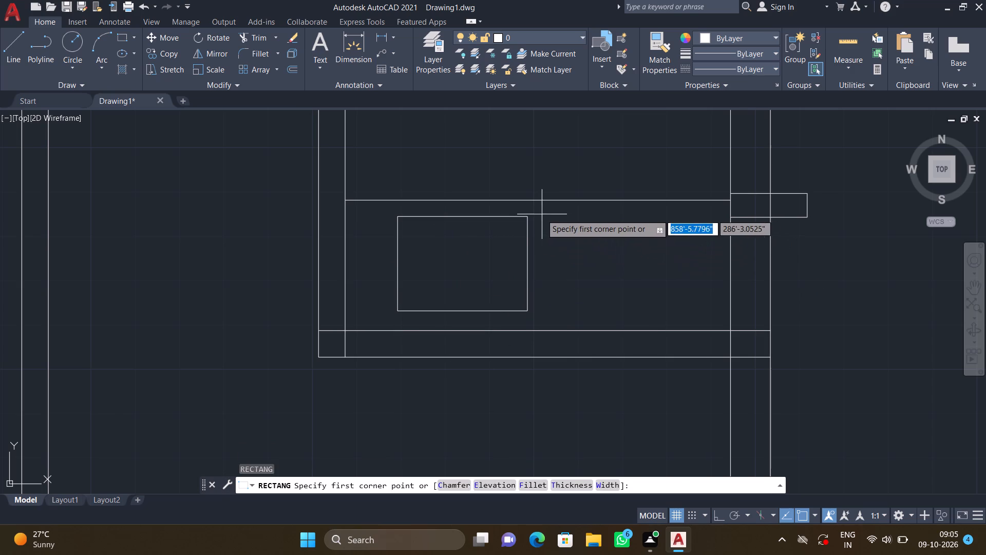
{"action": "left_click", "coordinate": [567, 219]}
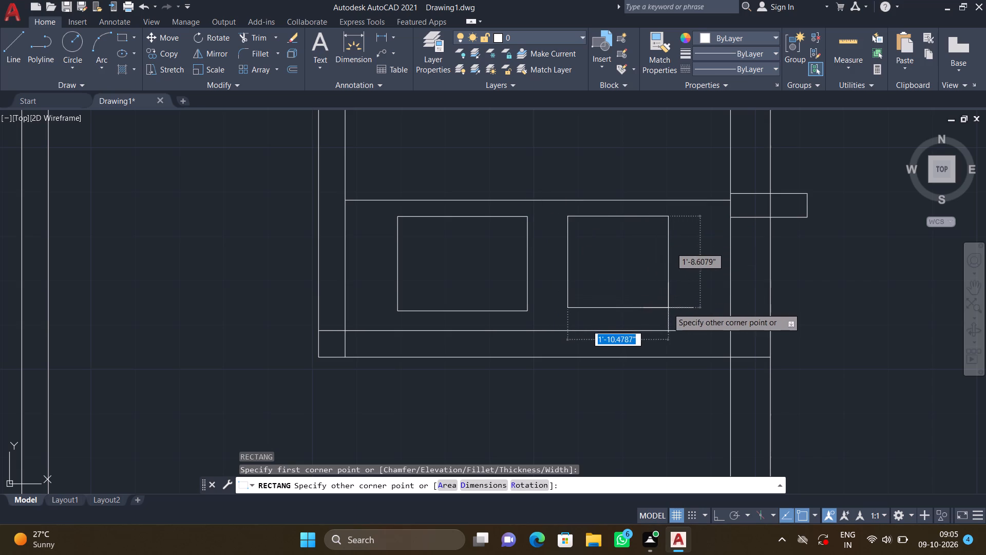
{"action": "scroll", "coordinate": [687, 307], "scroll_direction": "up", "scroll_amount": 1}
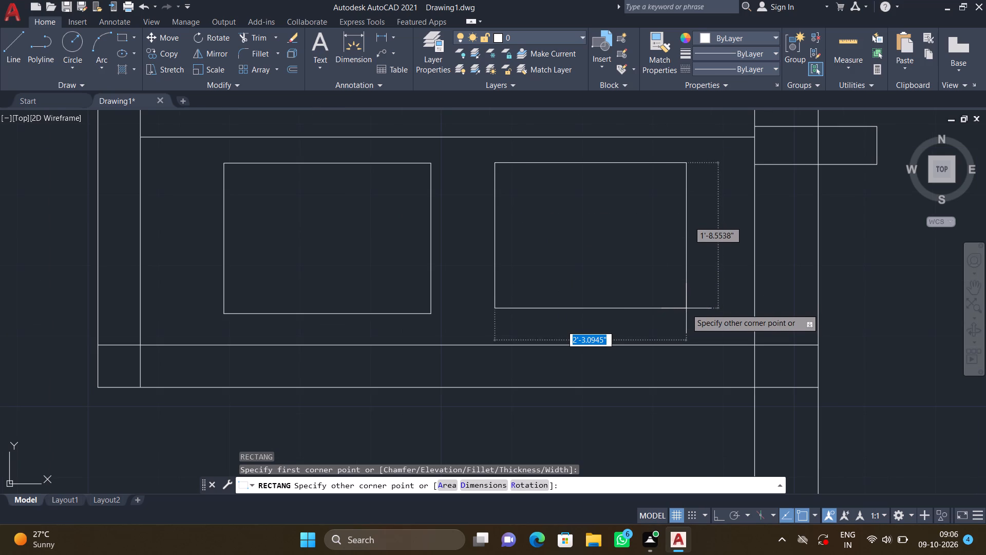
{"action": "left_click", "coordinate": [686, 308]}
{"action": "scroll", "coordinate": [541, 245], "scroll_direction": "down", "scroll_amount": 2}
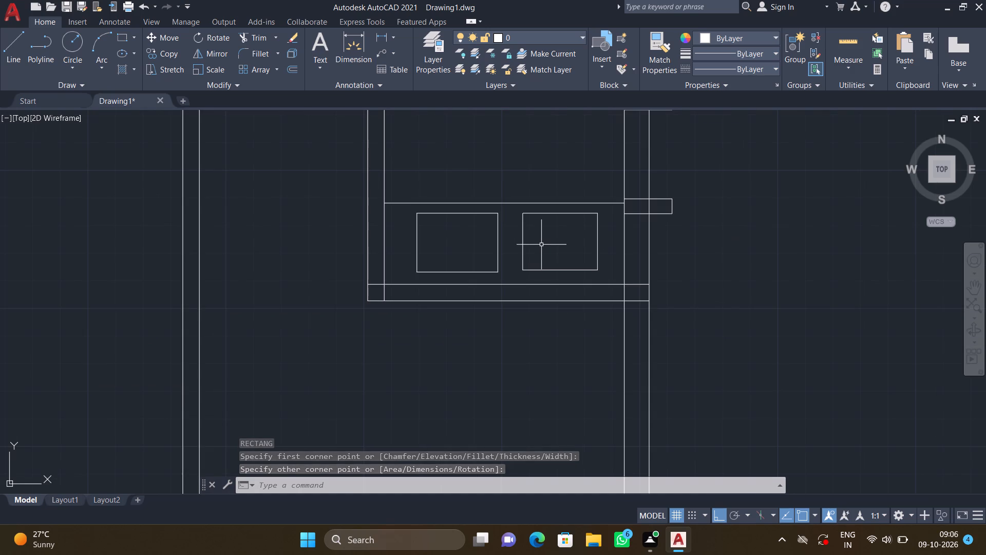
Draw an L-shaped strip outline from the east face of the 6" wall west of the small east room, running east and south to the south wall.
{"action": "scroll", "coordinate": [529, 251], "scroll_direction": "down", "scroll_amount": 2}
{"action": "middle_click_drag", "start_coordinate": [421, 229], "coordinate": [437, 313]}
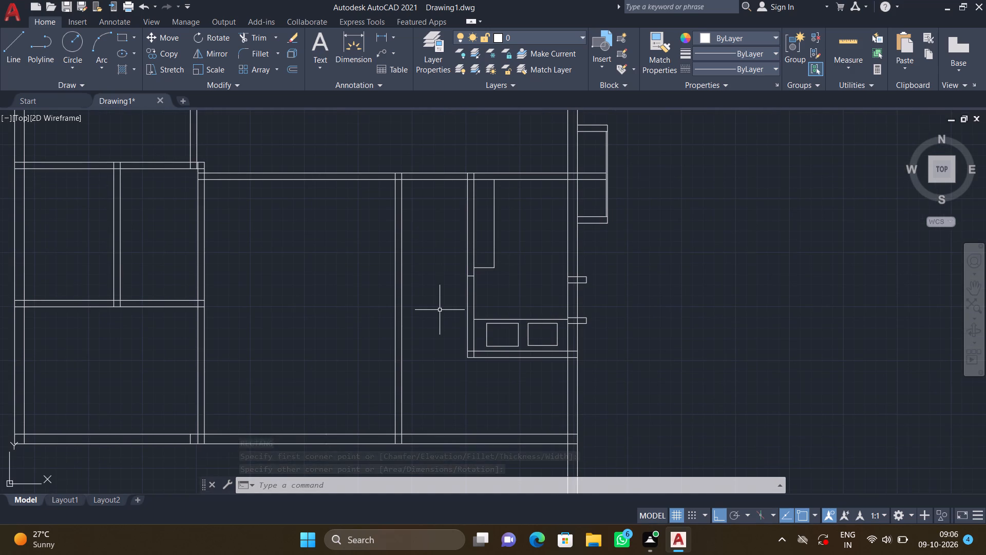
{"action": "key", "text": "l"}
{"action": "key", "text": "Return"}
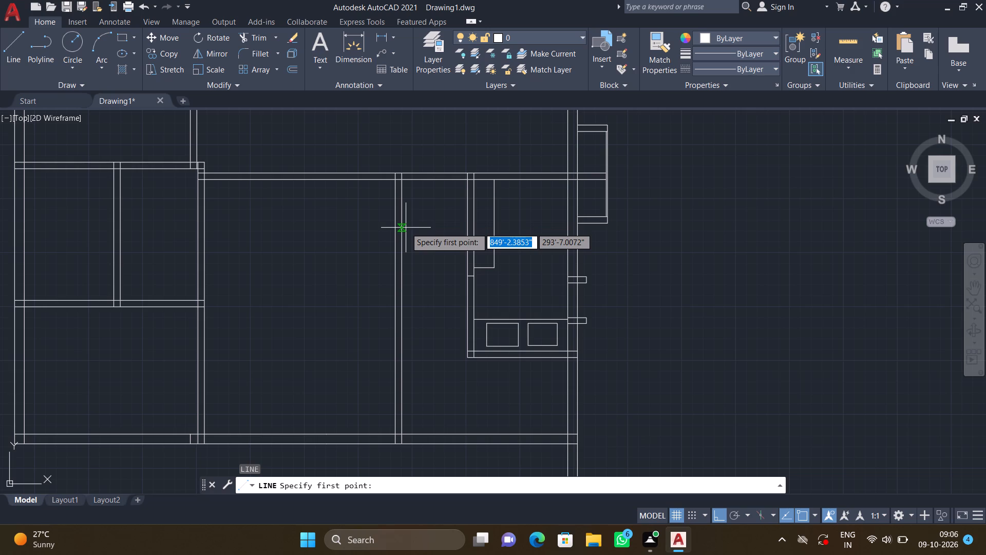
{"action": "scroll", "coordinate": [400, 237], "scroll_direction": "up", "scroll_amount": 1}
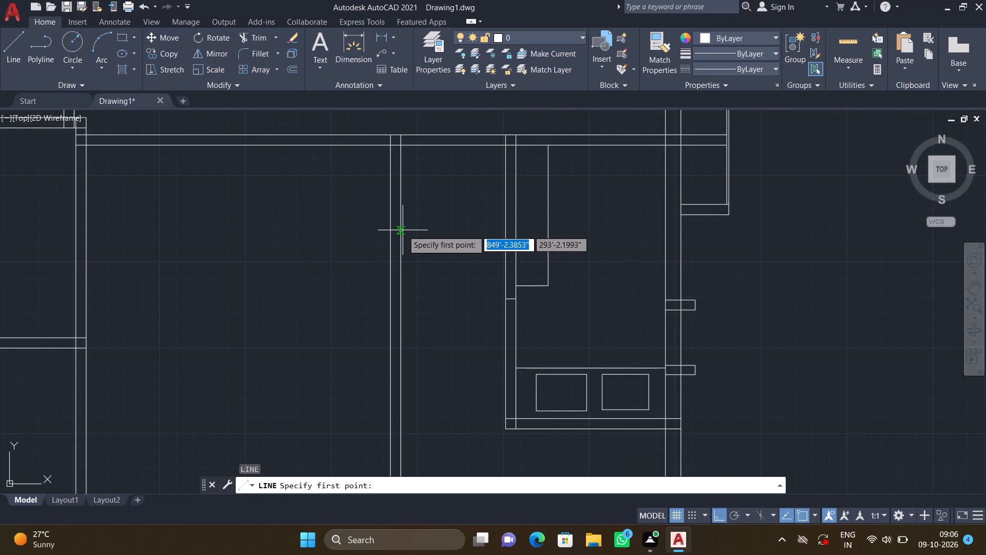
{"action": "double_click", "coordinate": [403, 229]}
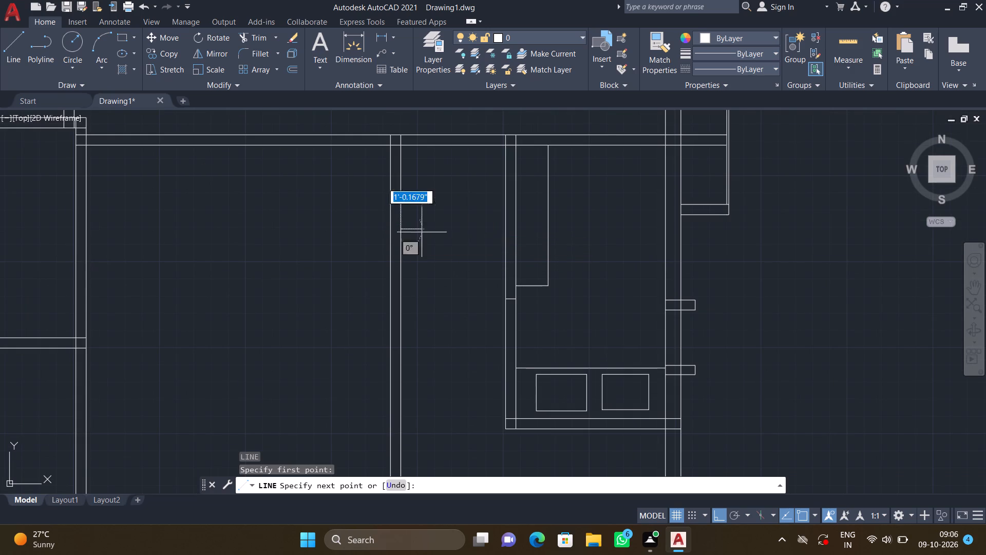
{"action": "scroll", "coordinate": [459, 235], "scroll_direction": "up", "scroll_amount": 1}
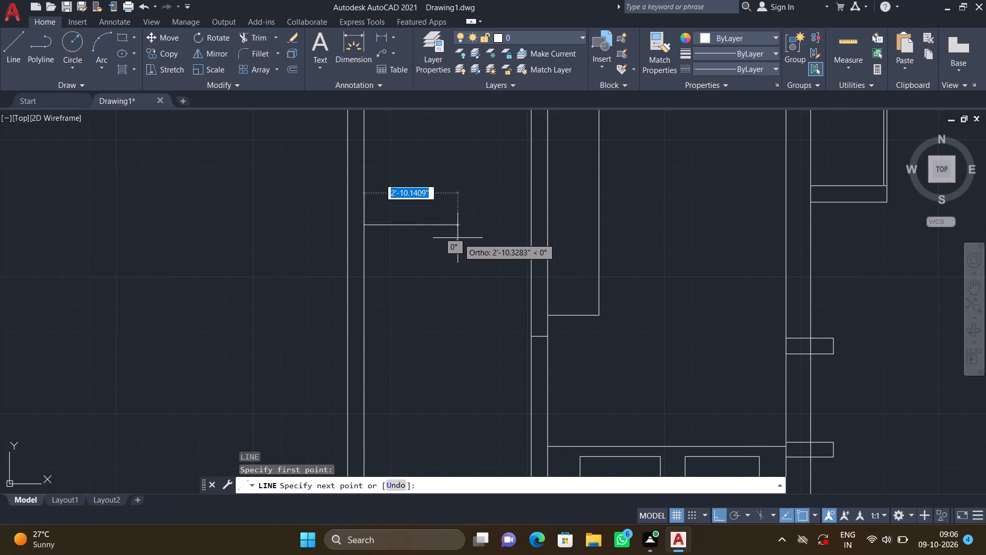
{"action": "left_click", "coordinate": [448, 237]}
{"action": "scroll", "coordinate": [450, 322], "scroll_direction": "down", "scroll_amount": 3}
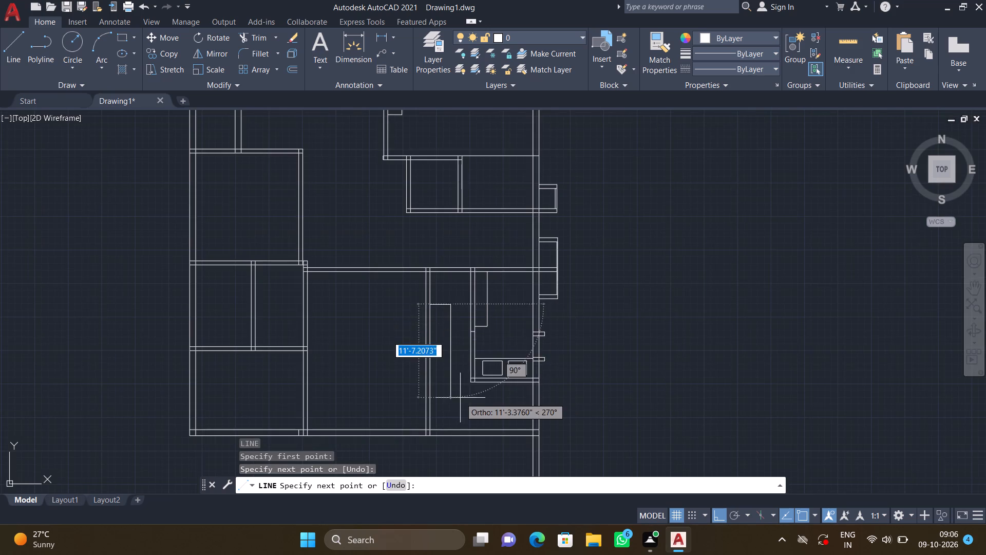
{"action": "middle_click_drag", "start_coordinate": [458, 393], "coordinate": [445, 323]}
{"action": "scroll", "coordinate": [439, 339], "scroll_direction": "up", "scroll_amount": 1}
{"action": "left_click", "coordinate": [434, 369]}
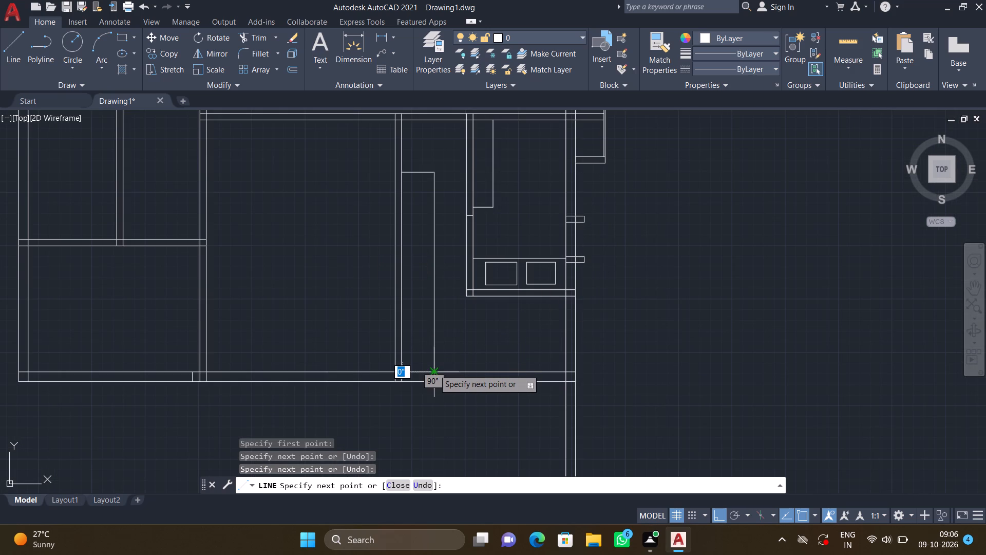
{"action": "key", "text": "Return"}
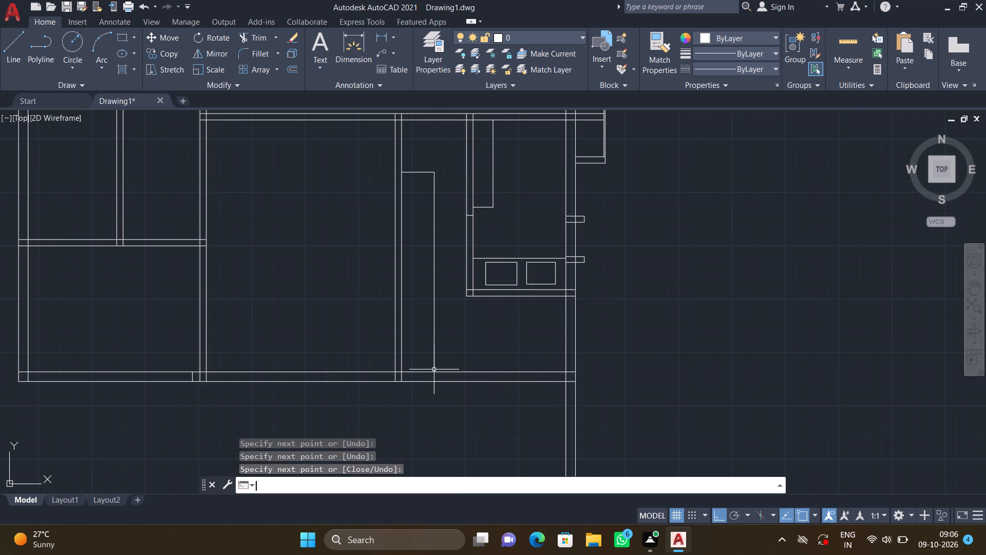
Draw a line about 7'-10" east from the strip's long edge near its southern end, then south to the south wall's inner face.
{"action": "key", "text": "l"}
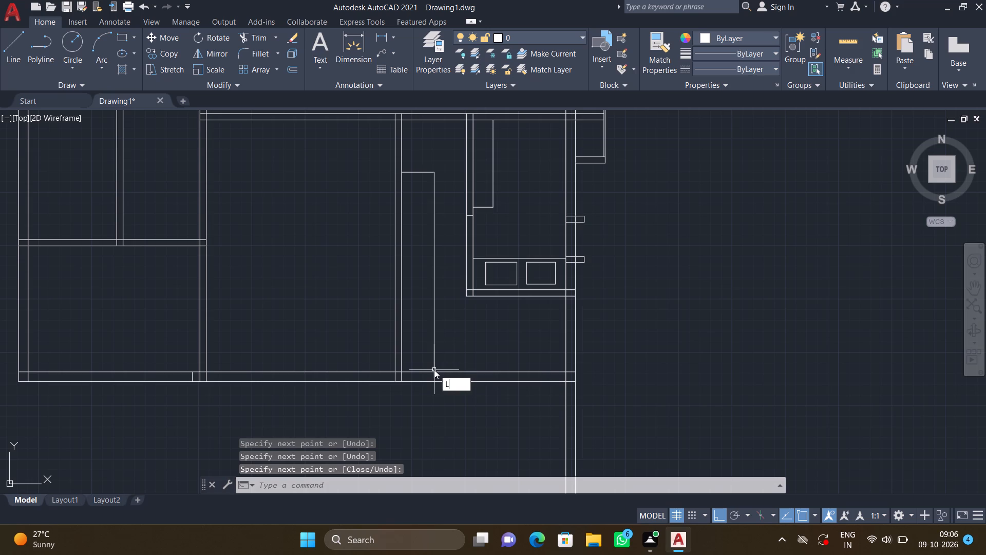
{"action": "key", "text": "Return"}
{"action": "scroll", "coordinate": [456, 275], "scroll_direction": "up", "scroll_amount": 3}
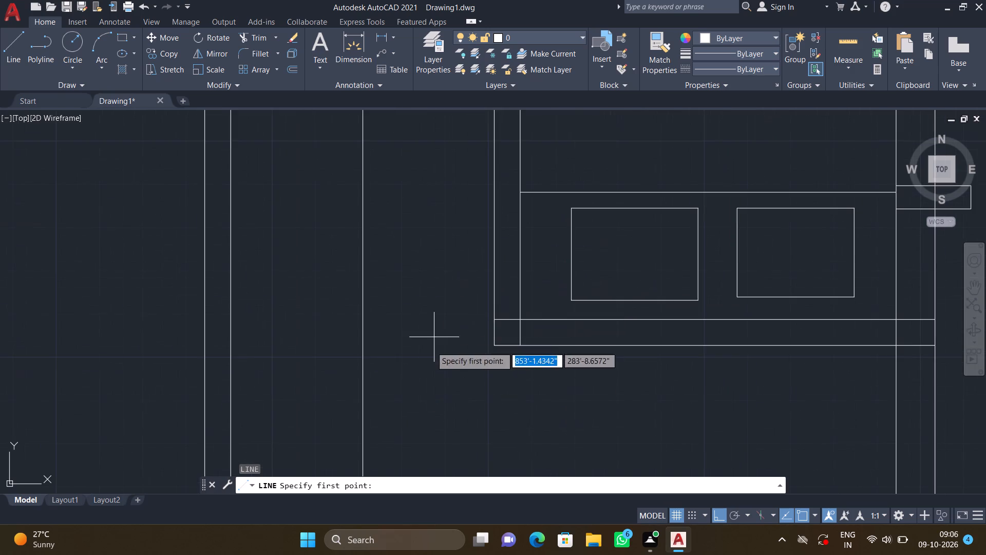
{"action": "middle_click_drag", "start_coordinate": [416, 379], "coordinate": [408, 176]}
{"action": "scroll", "coordinate": [408, 176], "scroll_direction": "down", "scroll_amount": 1}
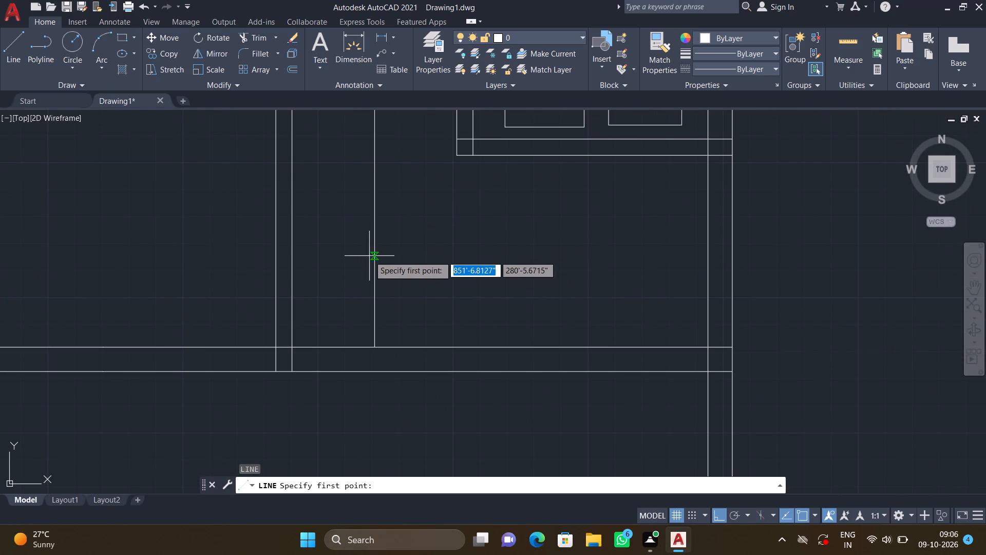
{"action": "left_click", "coordinate": [373, 258]}
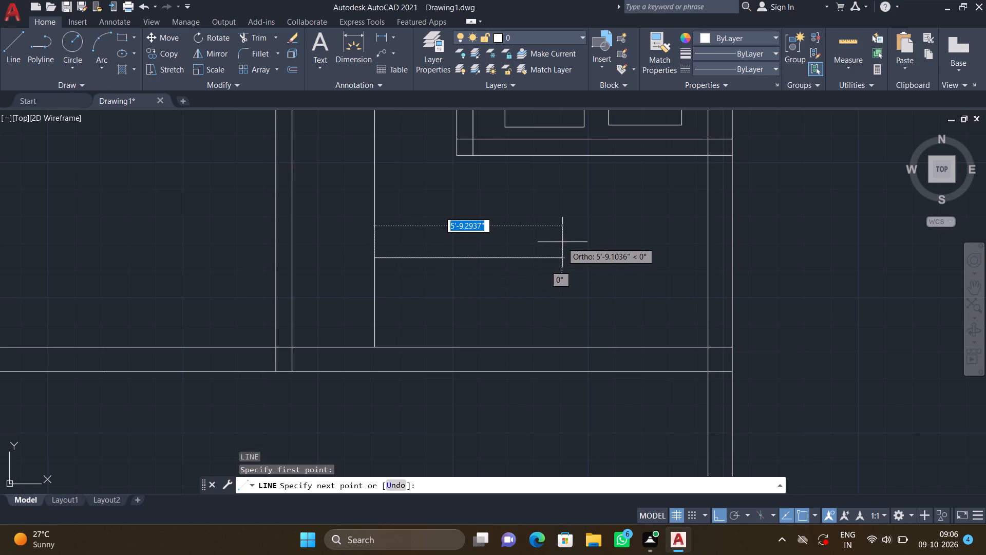
{"action": "scroll", "coordinate": [603, 253], "scroll_direction": "up", "scroll_amount": 1}
{"action": "middle_click_drag", "start_coordinate": [610, 261], "coordinate": [536, 246]}
{"action": "scroll", "coordinate": [549, 251], "scroll_direction": "down", "scroll_amount": 1}
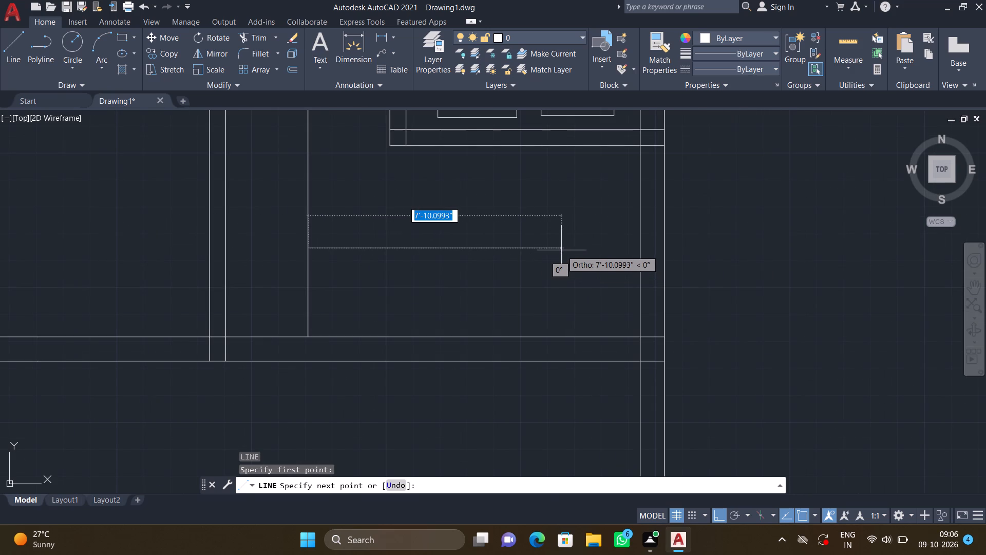
{"action": "left_click", "coordinate": [560, 249]}
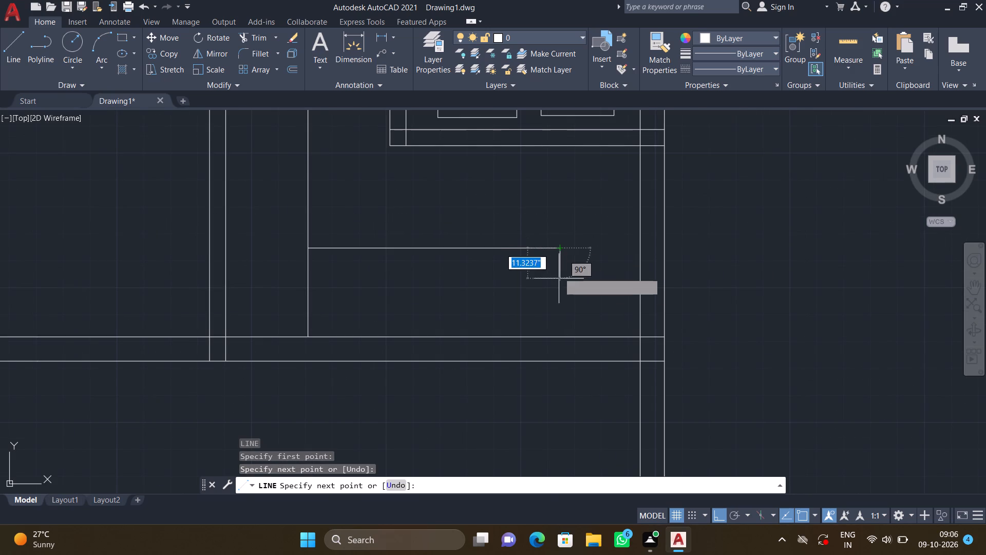
{"action": "left_click", "coordinate": [561, 335]}
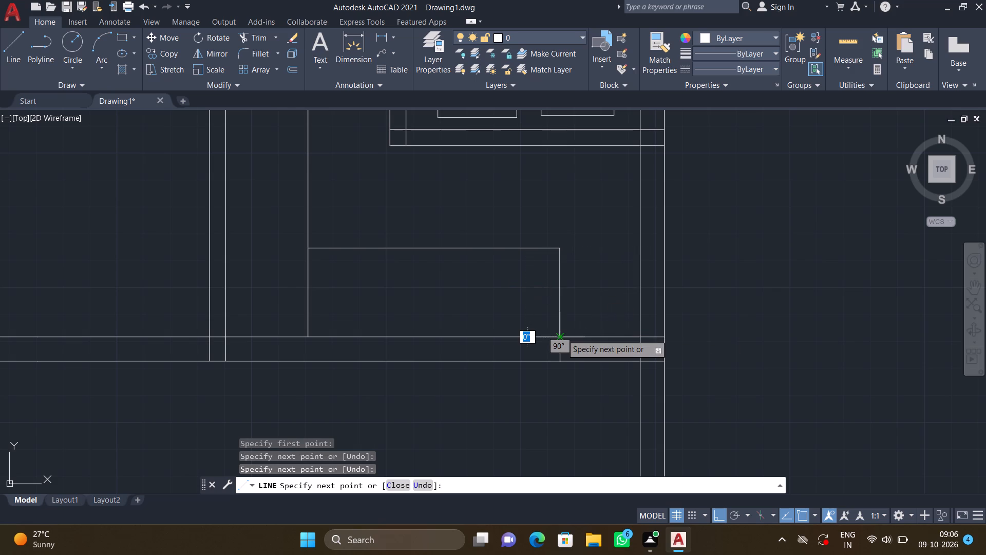
{"action": "key", "text": "Return"}
Extend the short vertical line at that outline's east end north to the small east room's south wall.
{"action": "type", "text": "EX"}
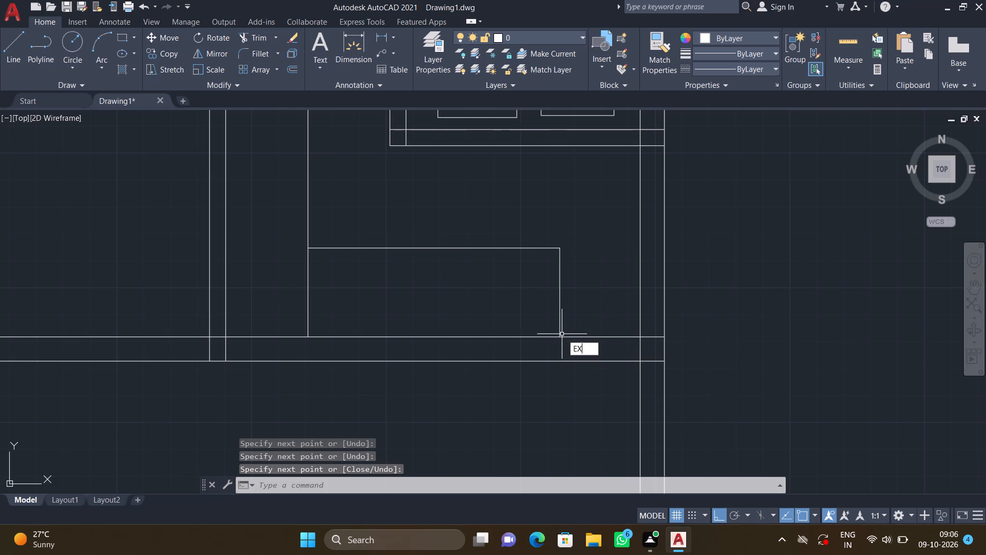
{"action": "key", "text": "Return"}
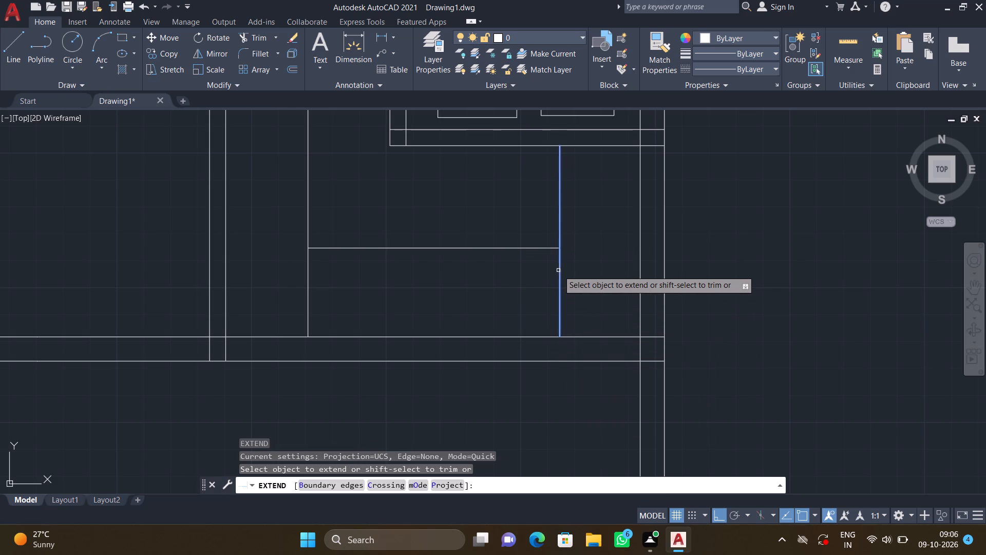
{"action": "left_click", "coordinate": [559, 270]}
{"action": "key", "text": "Return"}
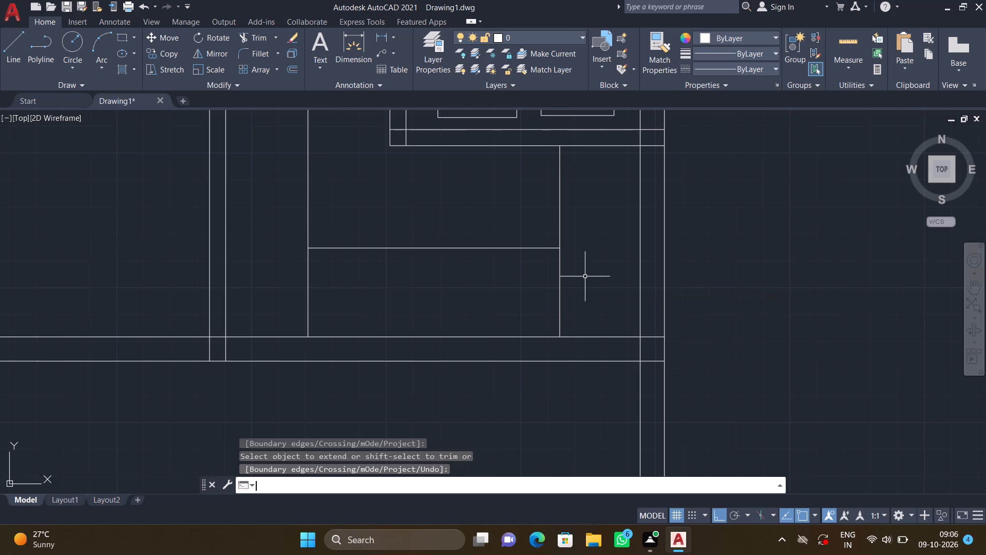
Outline a strip along the large middle room's west wall, running about 12' south from the north wall and closing west to the wall face.
{"action": "scroll", "coordinate": [570, 249], "scroll_direction": "down", "scroll_amount": 3}
{"action": "middle_click_drag", "start_coordinate": [418, 277], "coordinate": [456, 293]}
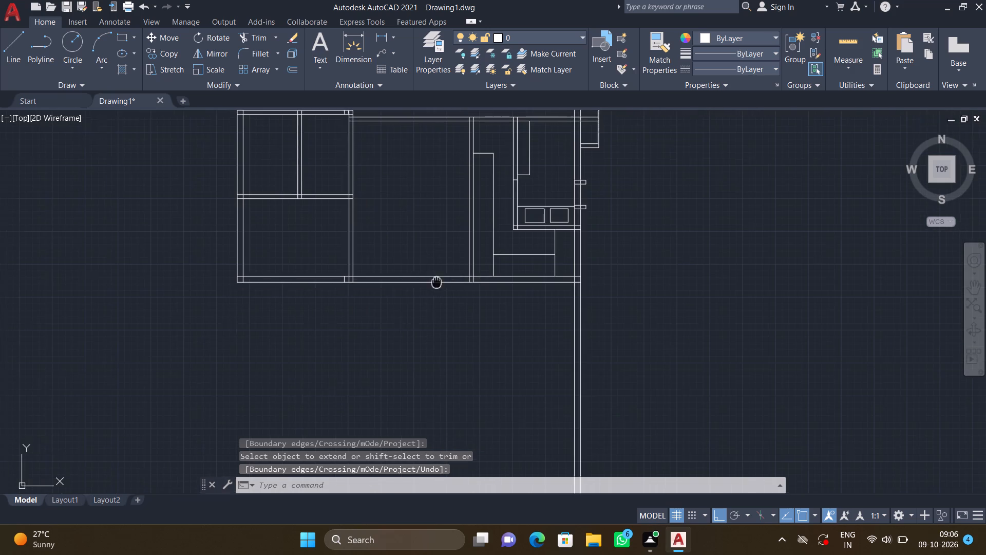
{"action": "middle_click_drag", "start_coordinate": [456, 293], "coordinate": [504, 328]}
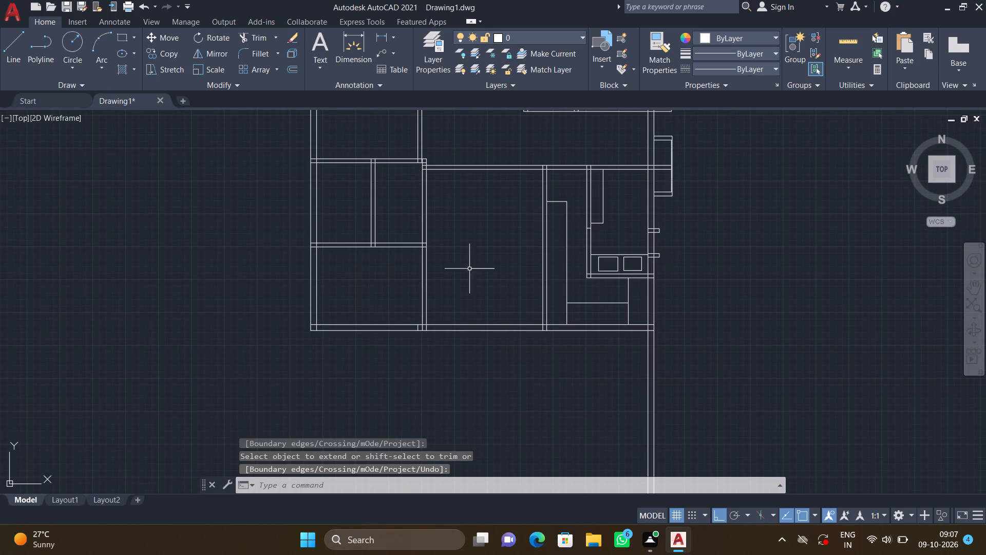
{"action": "scroll", "coordinate": [441, 191], "scroll_direction": "up", "scroll_amount": 1}
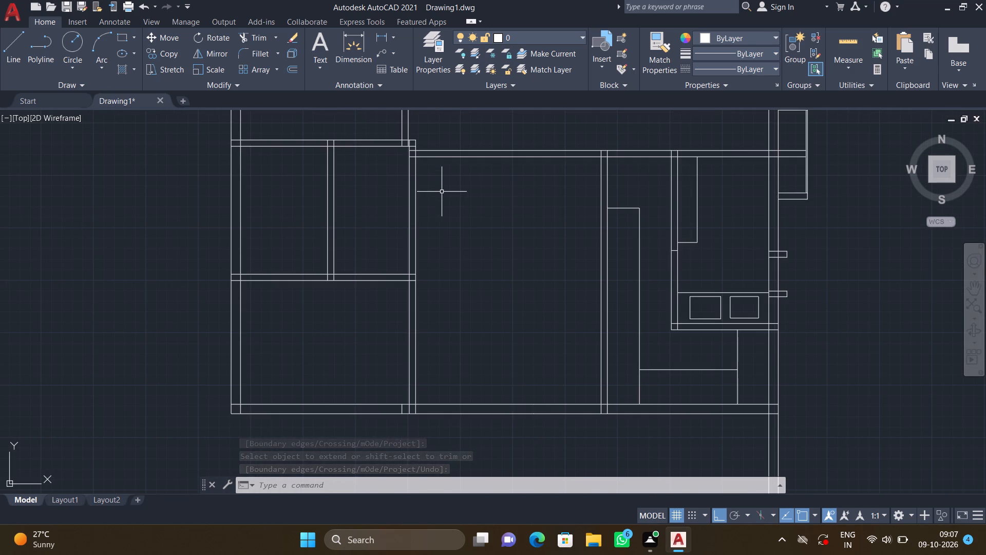
{"action": "key", "text": "l"}
{"action": "key", "text": "Return"}
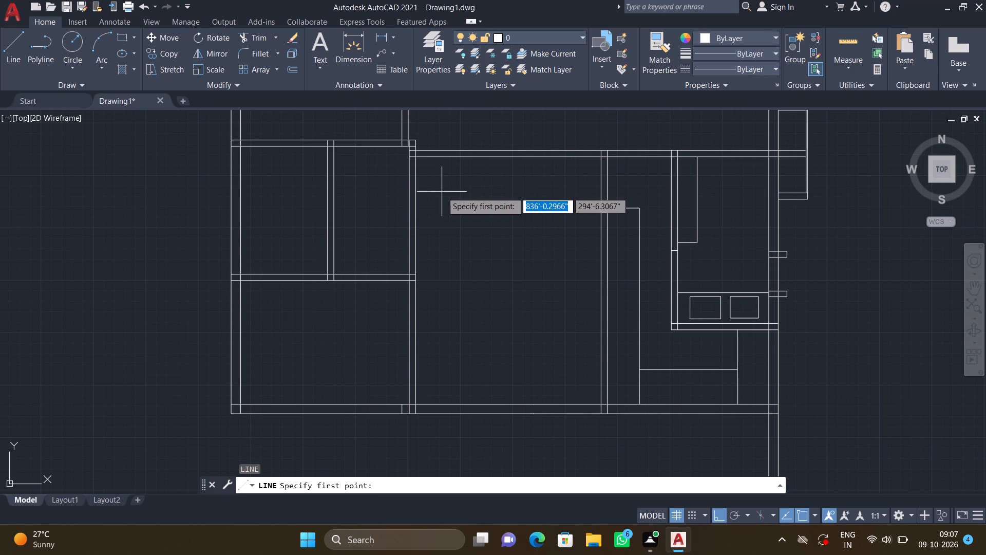
{"action": "scroll", "coordinate": [439, 164], "scroll_direction": "up", "scroll_amount": 2}
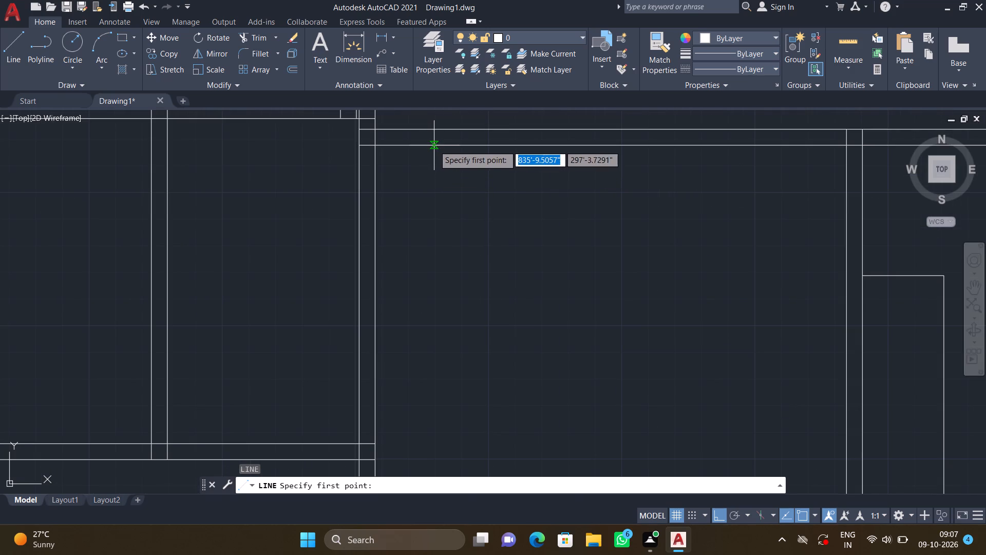
{"action": "left_click", "coordinate": [434, 145]}
{"action": "scroll", "coordinate": [432, 253], "scroll_direction": "down", "scroll_amount": 2}
{"action": "middle_click_drag", "start_coordinate": [433, 311], "coordinate": [434, 272]}
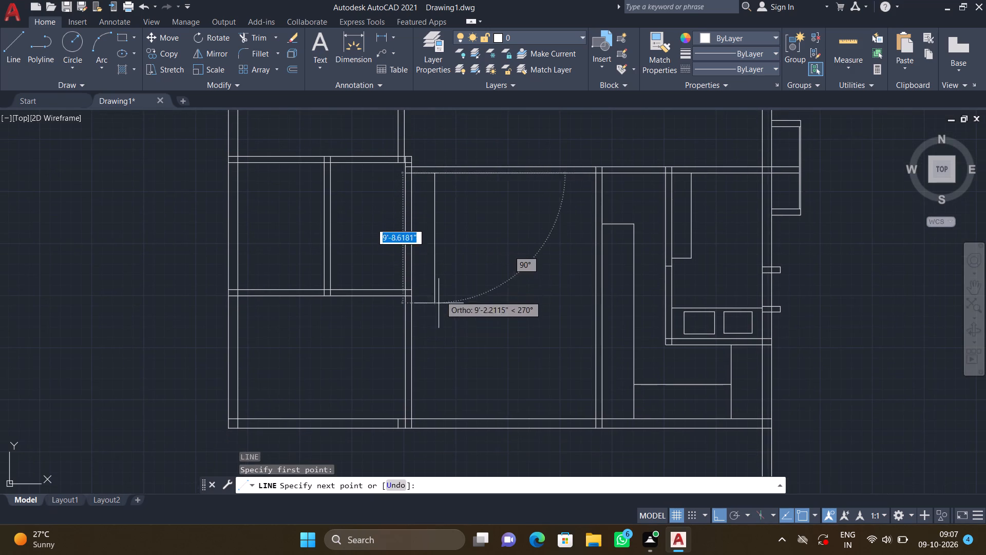
{"action": "scroll", "coordinate": [429, 343], "scroll_direction": "up", "scroll_amount": 1}
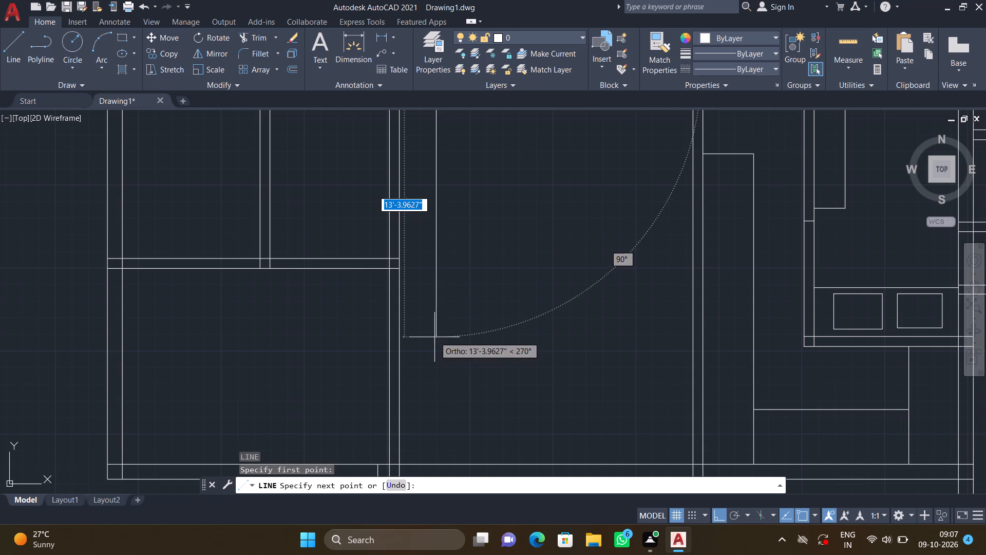
{"action": "left_click", "coordinate": [440, 307]}
{"action": "scroll", "coordinate": [405, 305], "scroll_direction": "up", "scroll_amount": 2}
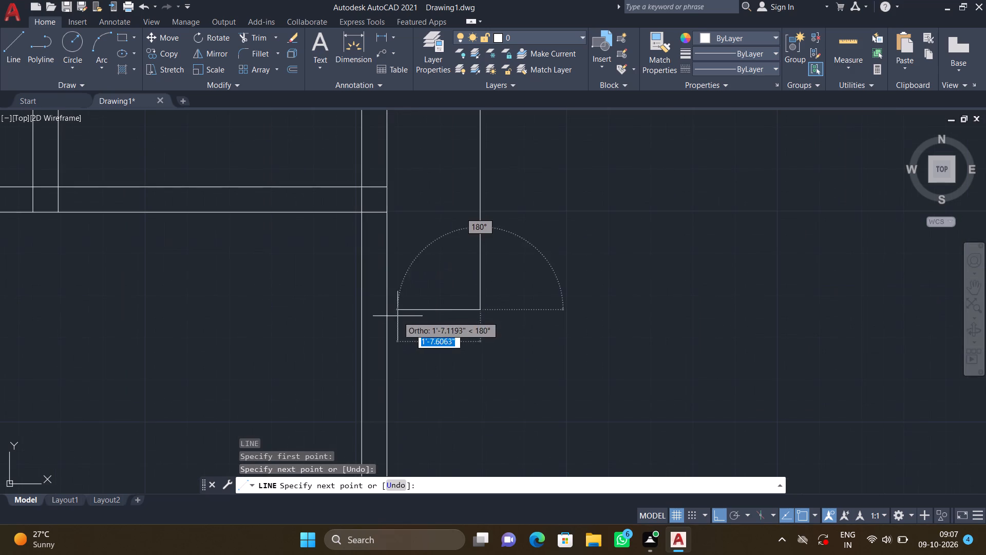
{"action": "left_click", "coordinate": [385, 308]}
{"action": "key", "text": "Return"}
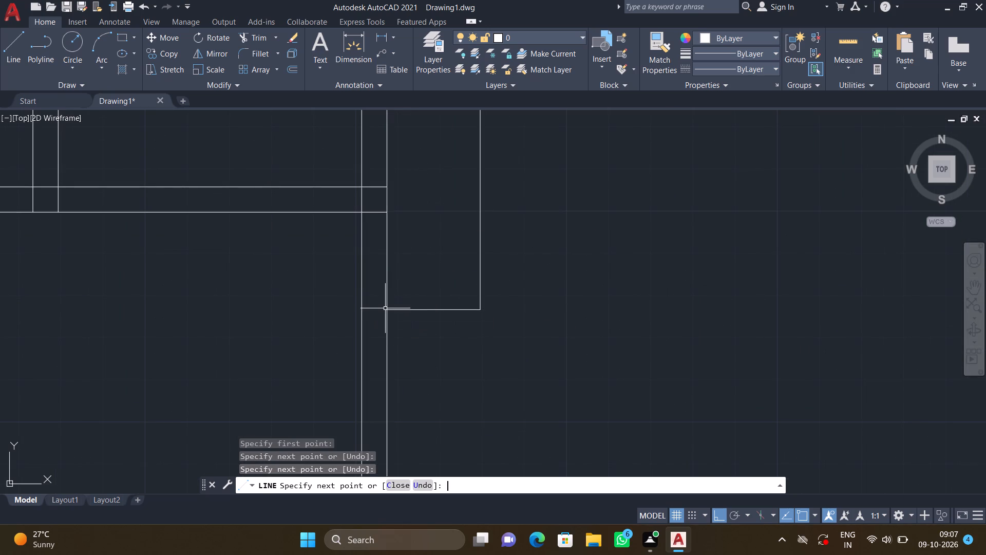
Draw a 6' horizontal line between the inner wall faces of the small room just west of the large middle room, in its southern part.
{"action": "scroll", "coordinate": [390, 298], "scroll_direction": "down", "scroll_amount": 3}
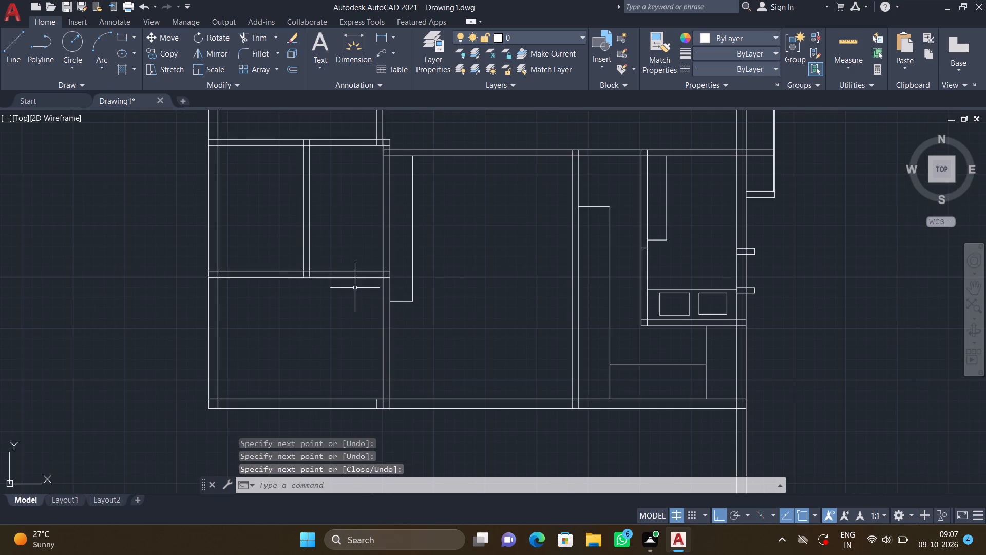
{"action": "middle_click_drag", "start_coordinate": [355, 289], "coordinate": [459, 268]}
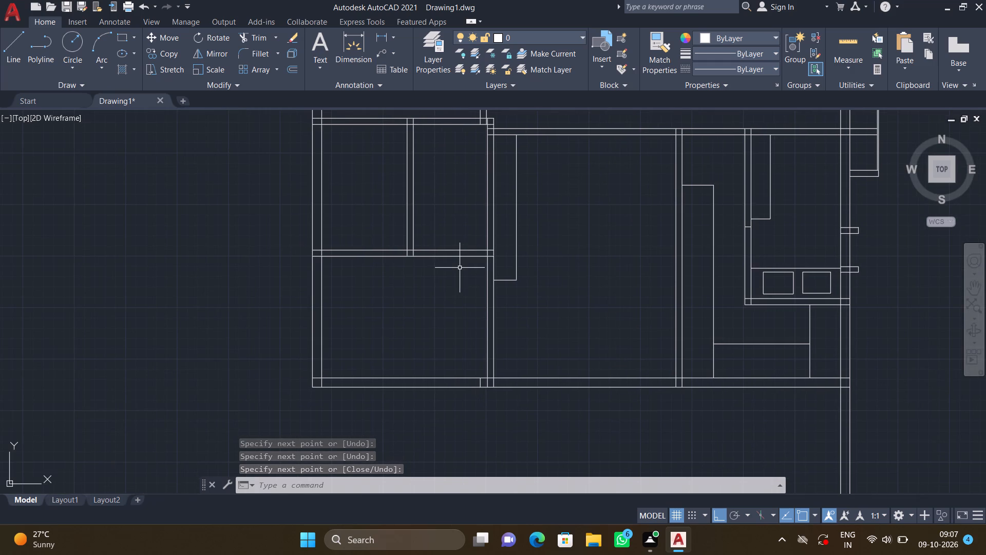
{"action": "middle_click_drag", "start_coordinate": [450, 253], "coordinate": [448, 294]}
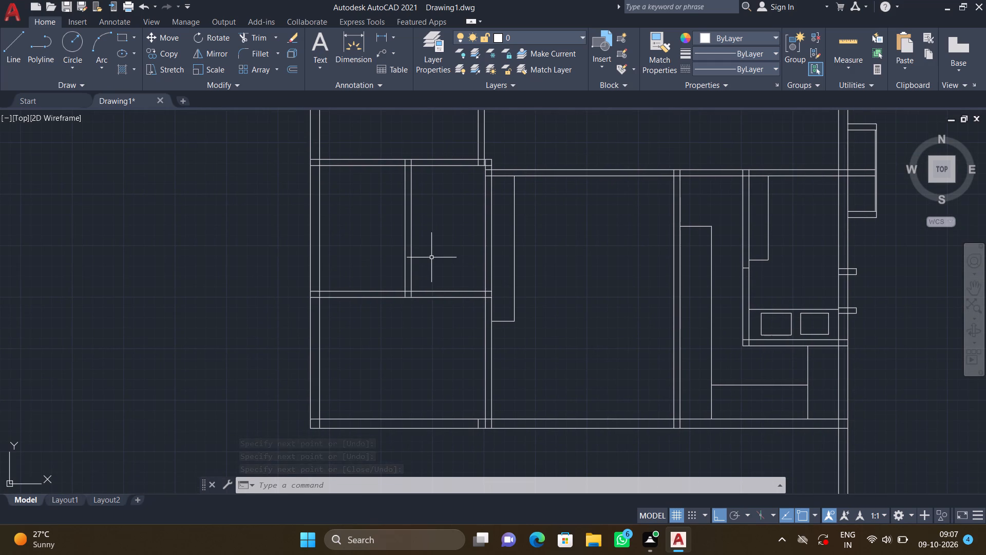
{"action": "scroll", "coordinate": [431, 258], "scroll_direction": "up", "scroll_amount": 1}
{"action": "key", "text": "l"}
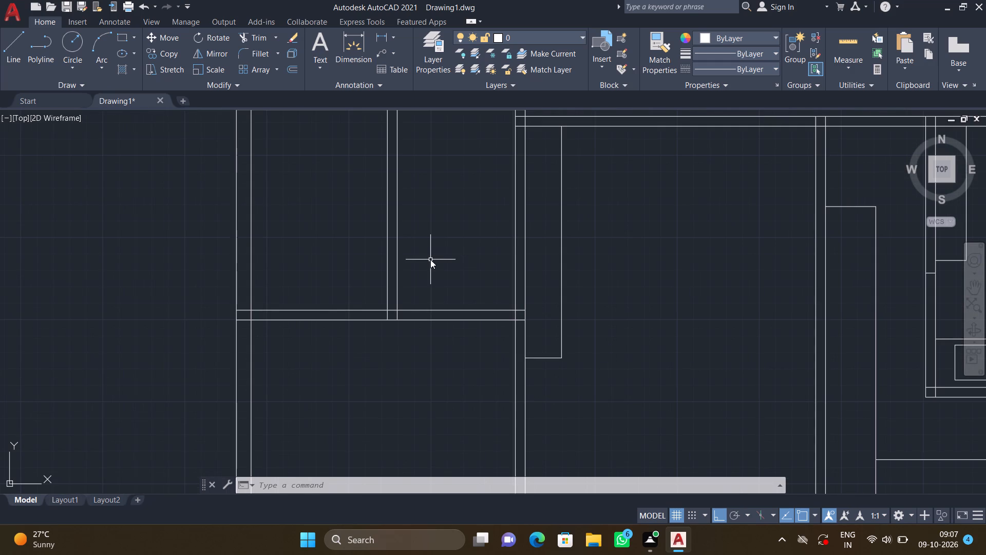
{"action": "key", "text": "Return"}
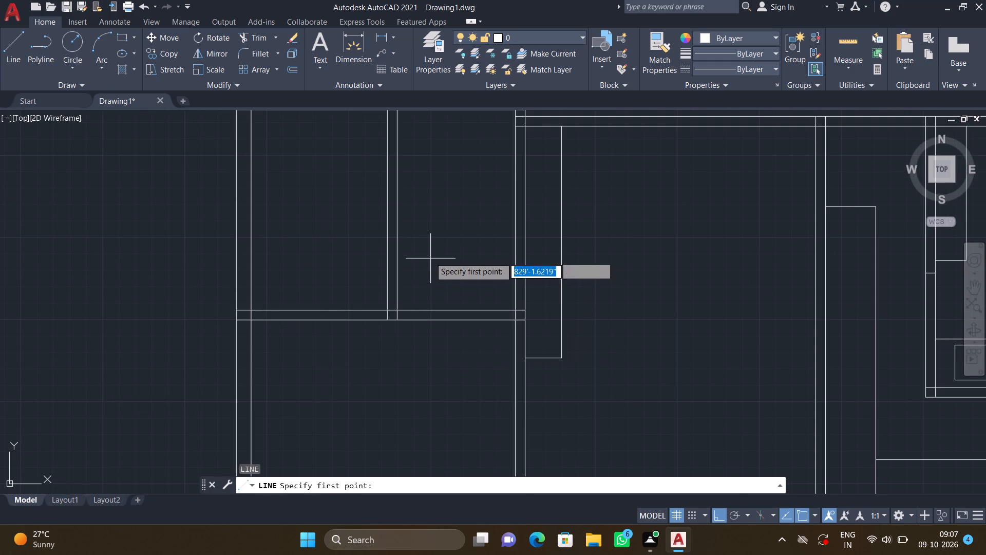
{"action": "scroll", "coordinate": [392, 260], "scroll_direction": "up", "scroll_amount": 1}
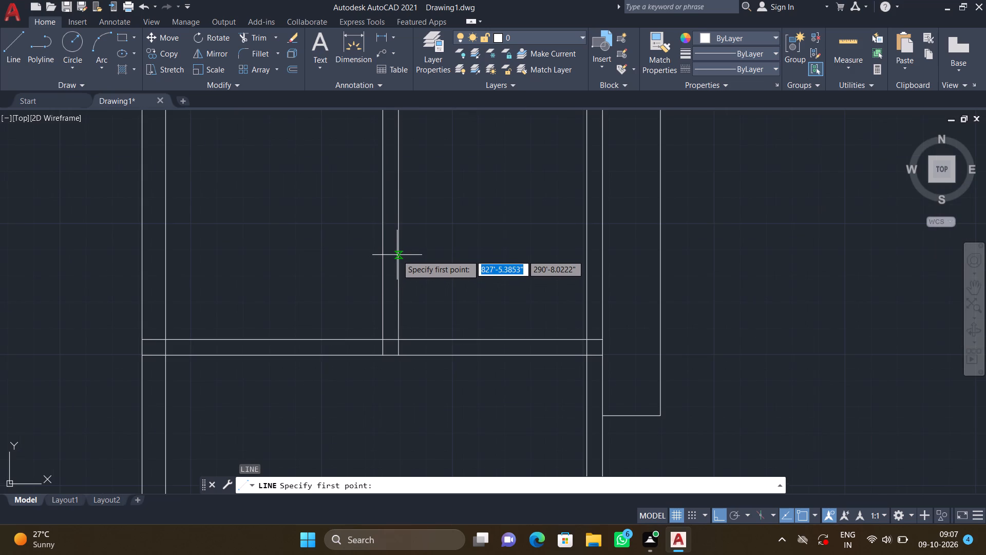
{"action": "double_click", "coordinate": [397, 255]}
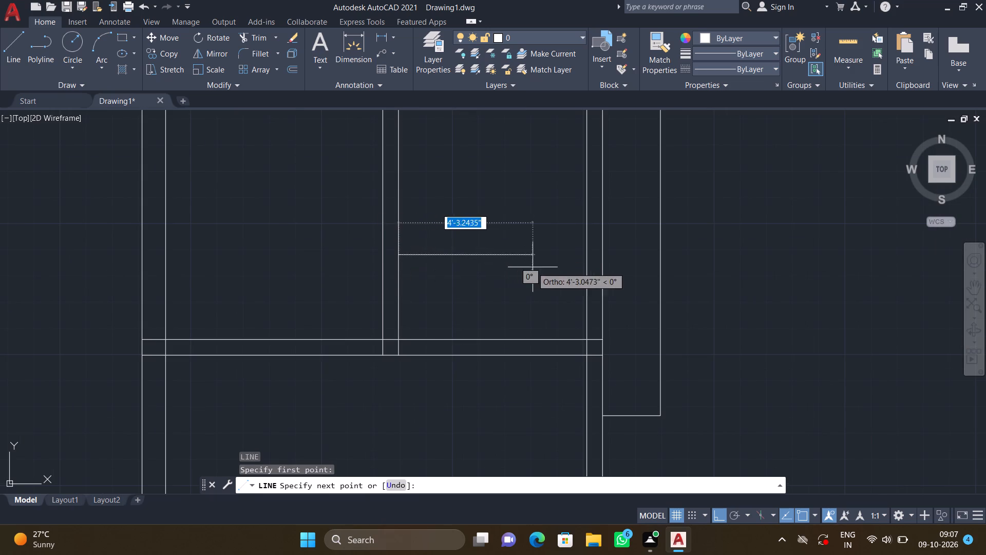
{"action": "scroll", "coordinate": [539, 269], "scroll_direction": "up", "scroll_amount": 2}
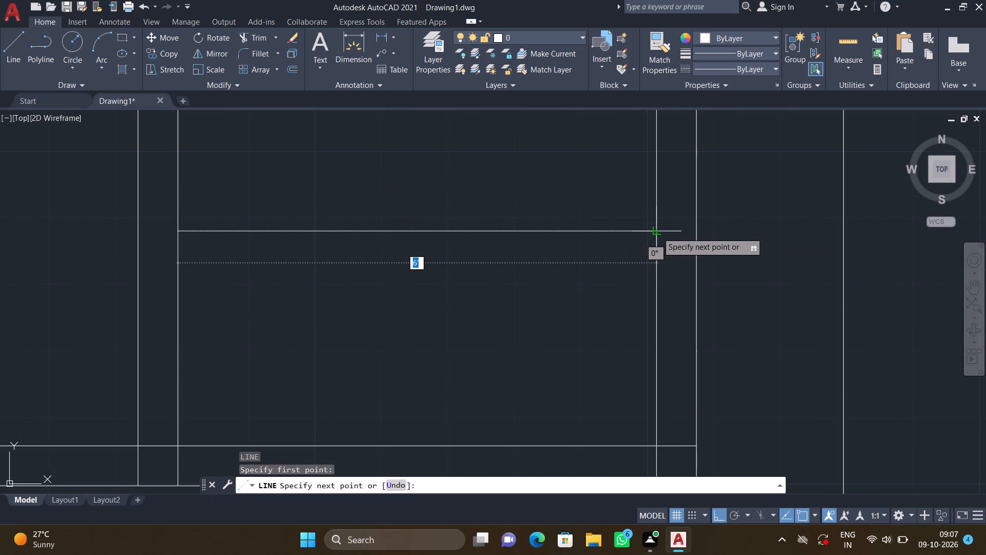
{"action": "left_click", "coordinate": [658, 232]}
{"action": "key", "text": "Return"}
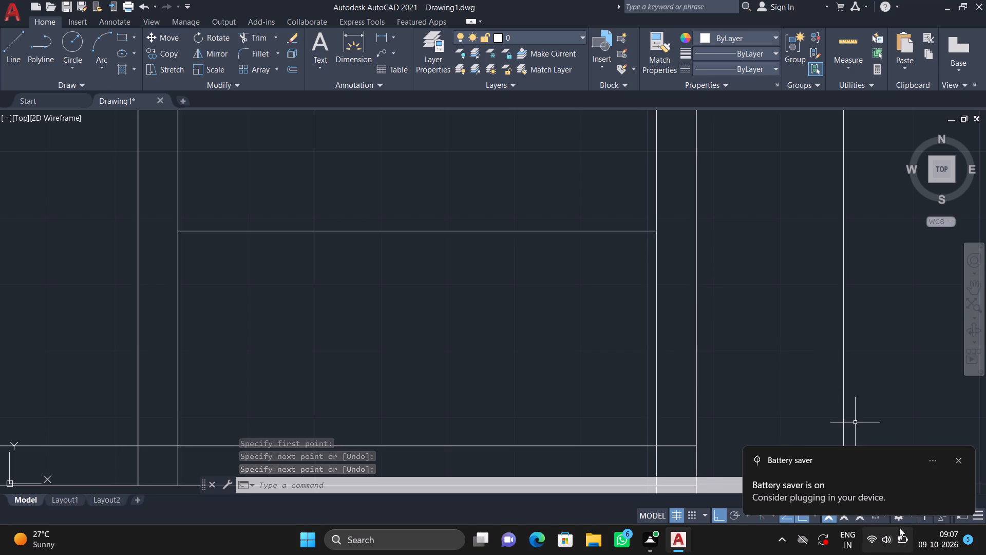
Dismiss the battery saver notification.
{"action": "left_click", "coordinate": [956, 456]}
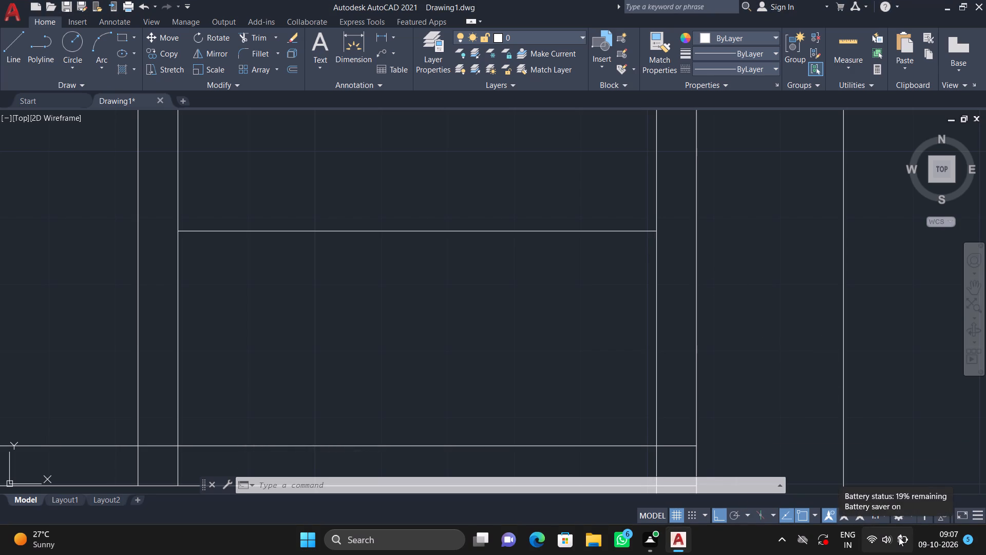
Start another line in the small room that contains the new 6' horizontal line.
{"action": "scroll", "coordinate": [449, 309], "scroll_direction": "down", "scroll_amount": 1}
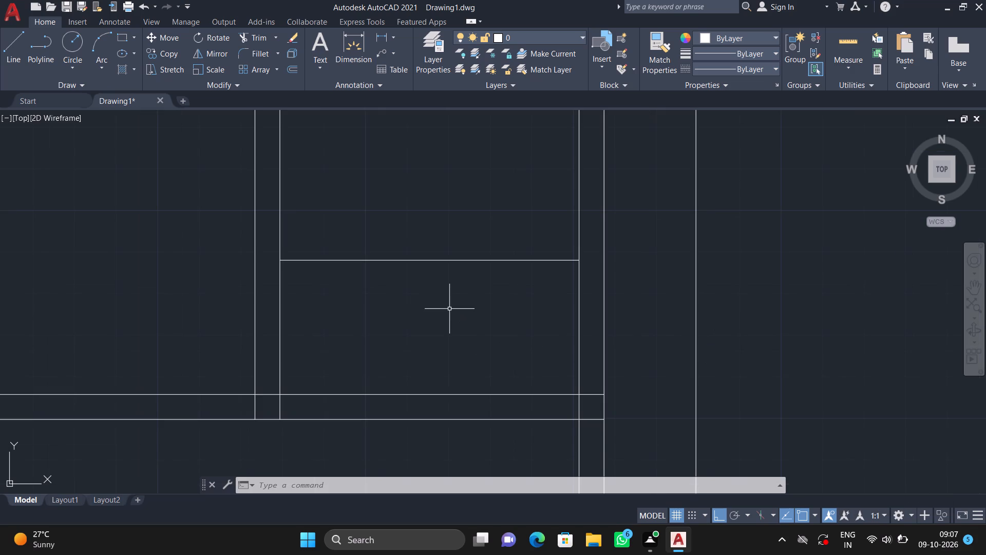
{"action": "key", "text": "l"}
{"action": "key", "text": "Return"}
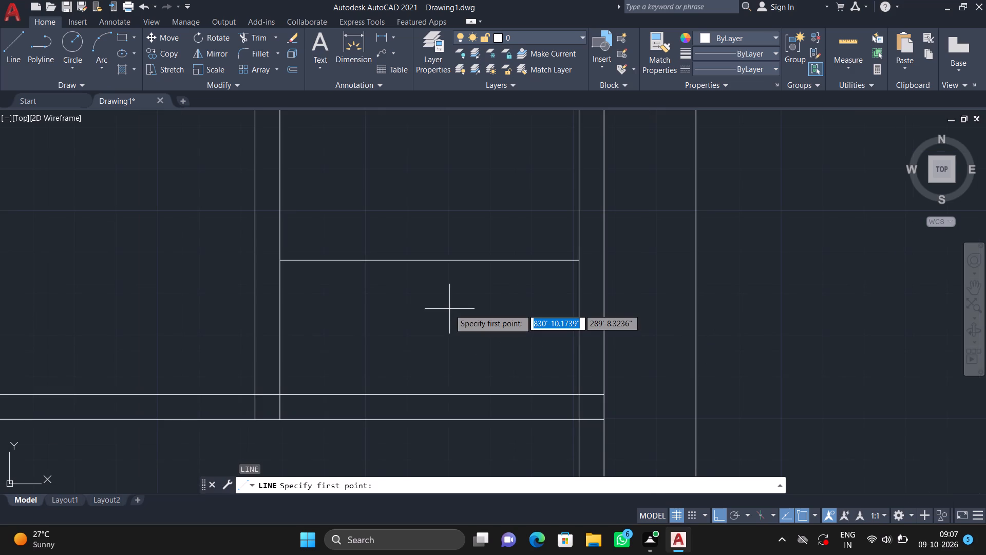
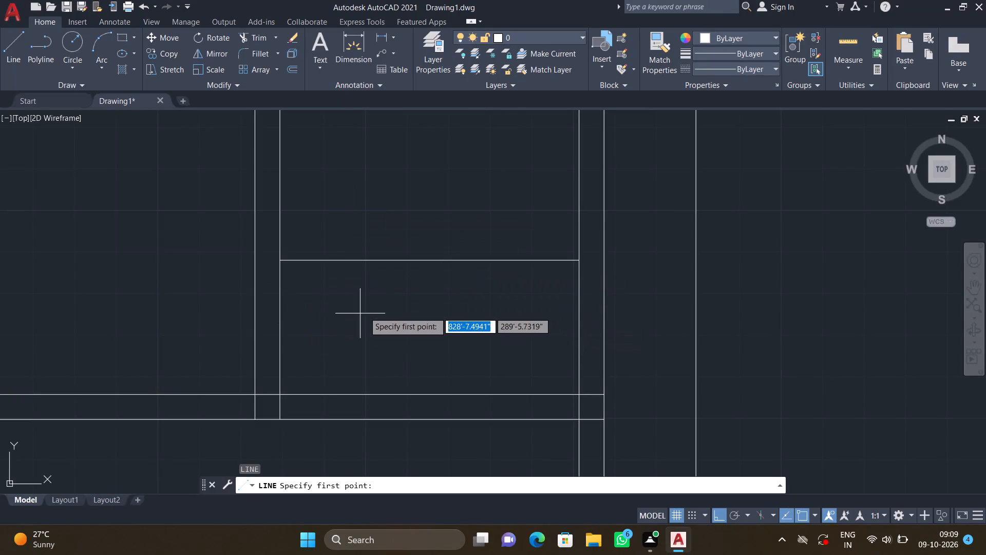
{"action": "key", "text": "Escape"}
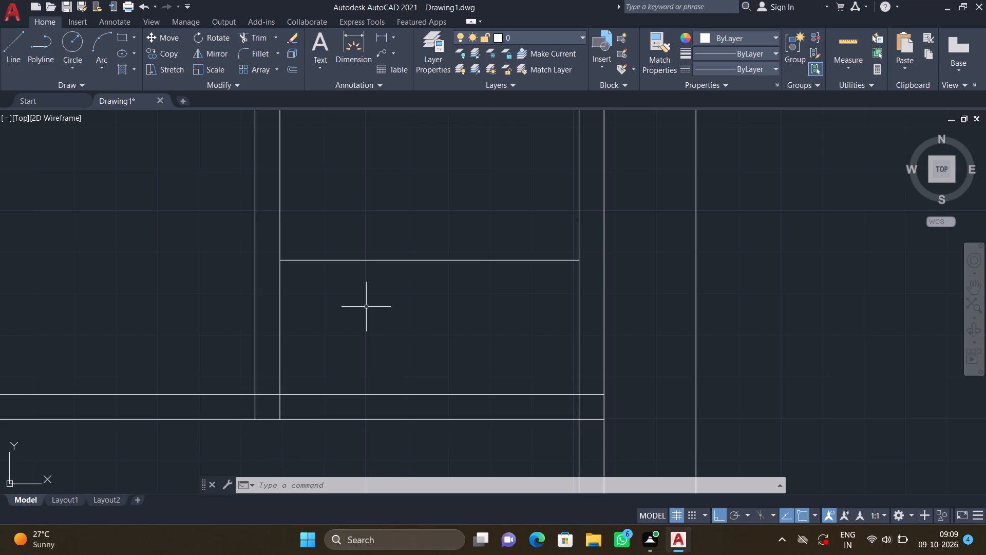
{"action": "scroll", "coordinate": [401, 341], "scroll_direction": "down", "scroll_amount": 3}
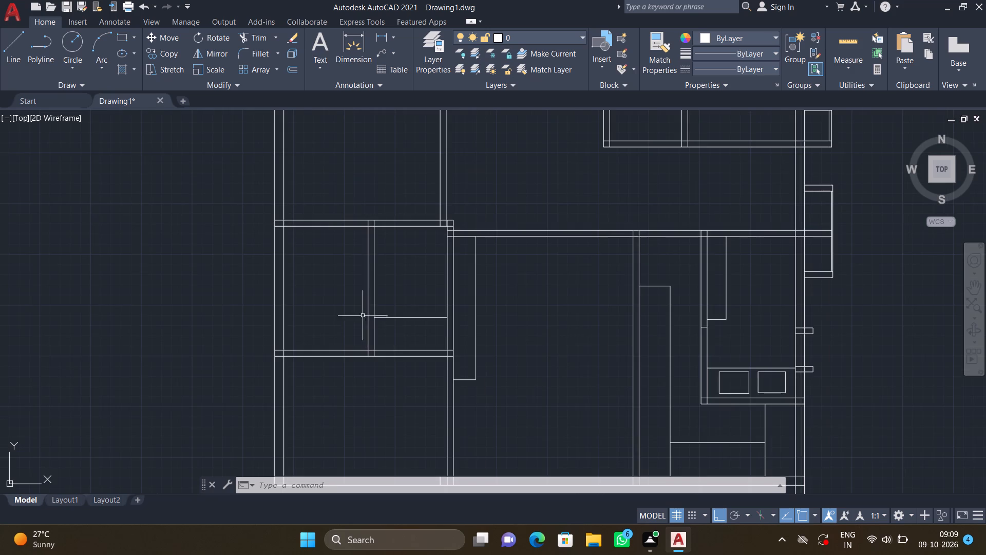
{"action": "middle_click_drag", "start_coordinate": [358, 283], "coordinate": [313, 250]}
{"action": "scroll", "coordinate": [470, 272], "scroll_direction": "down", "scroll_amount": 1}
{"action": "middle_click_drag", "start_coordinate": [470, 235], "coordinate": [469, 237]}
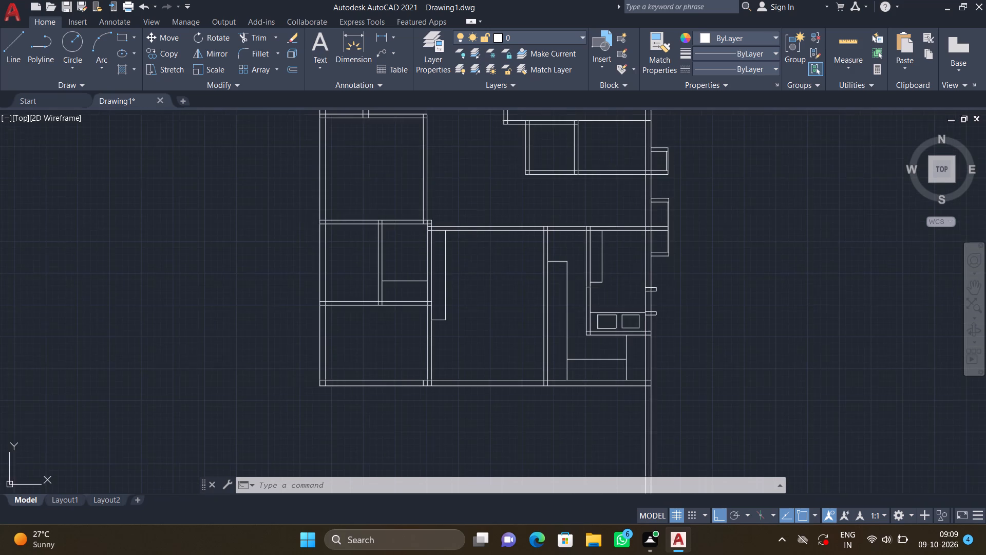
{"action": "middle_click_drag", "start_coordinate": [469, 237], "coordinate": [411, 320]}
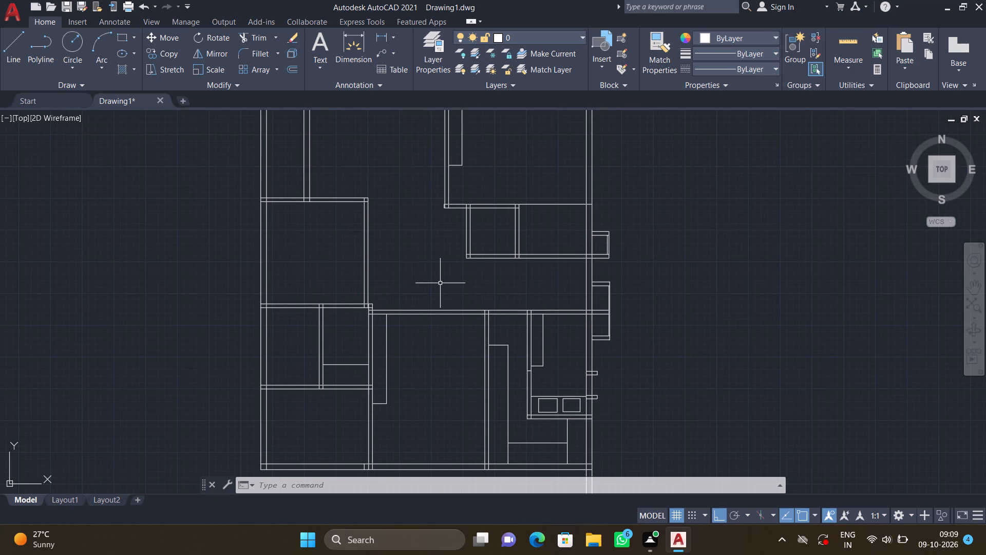
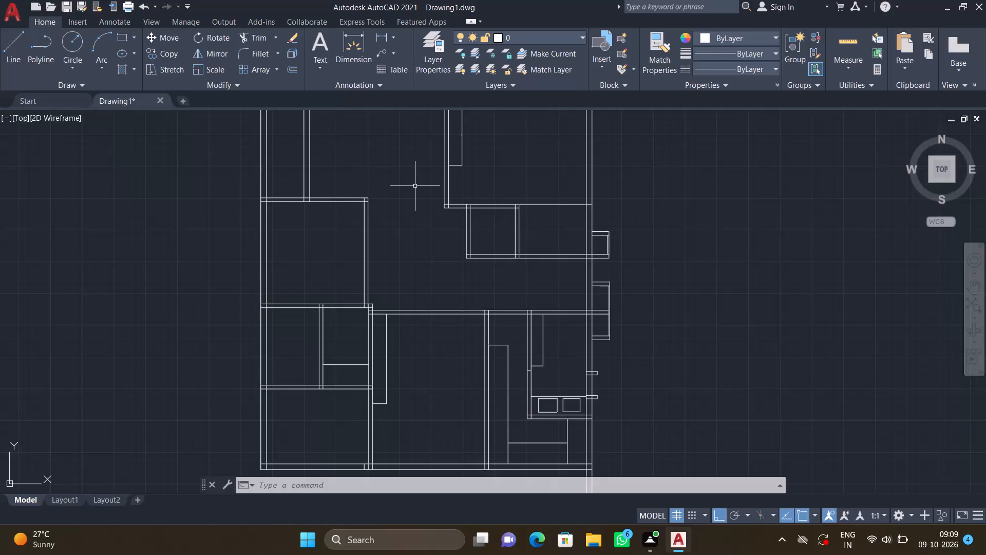
Save the drawing to the Desktop under the file name GROUND,FIRST&SECOND FLOOR PLAN.
{"action": "key", "text": "ctrl+s"}
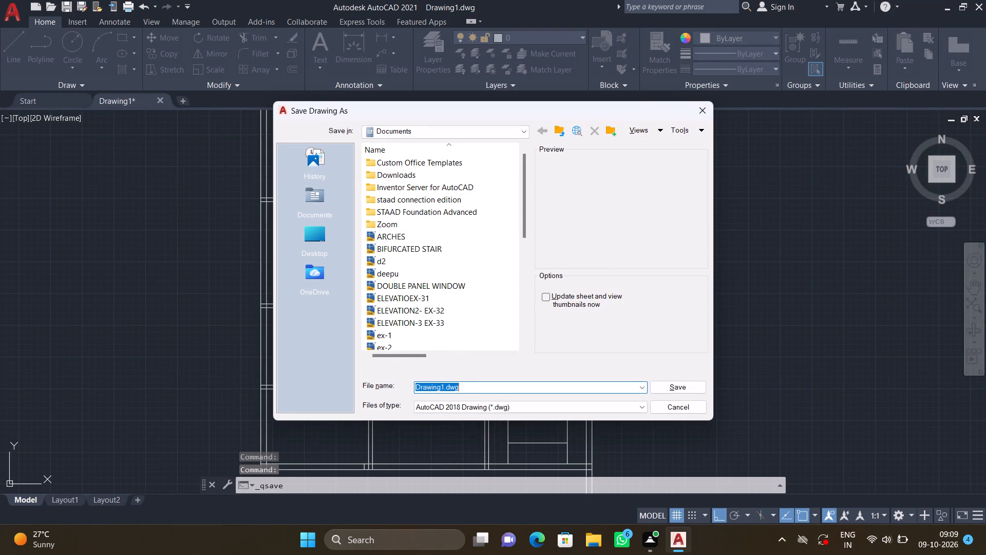
{"action": "key", "text": "BackSpace"}
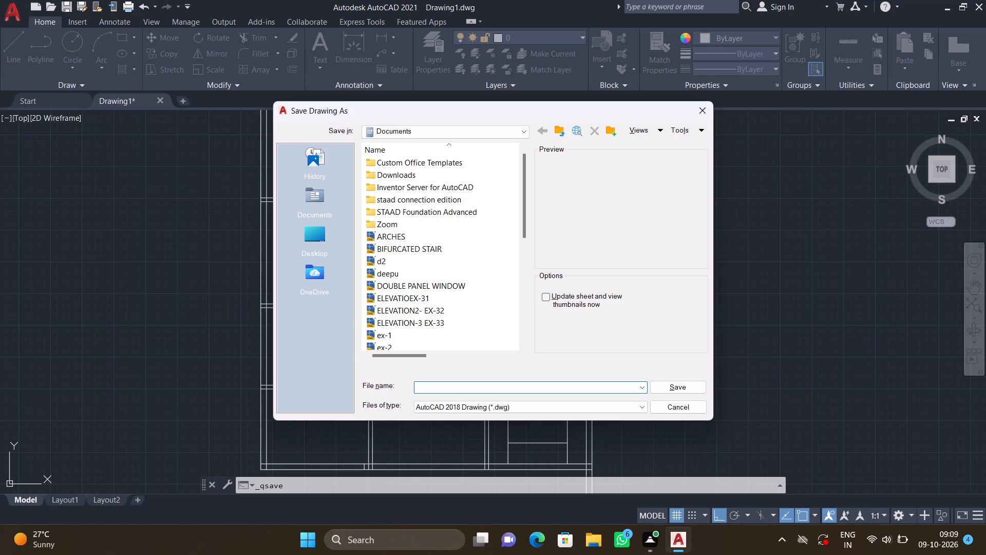
{"action": "key", "text": "g"}
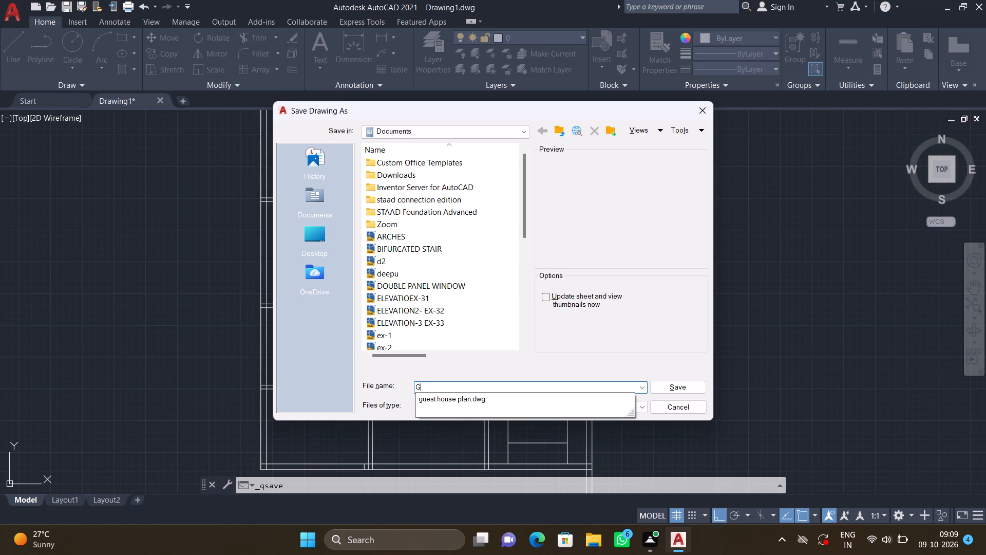
{"action": "type", "text": "ROUND"}
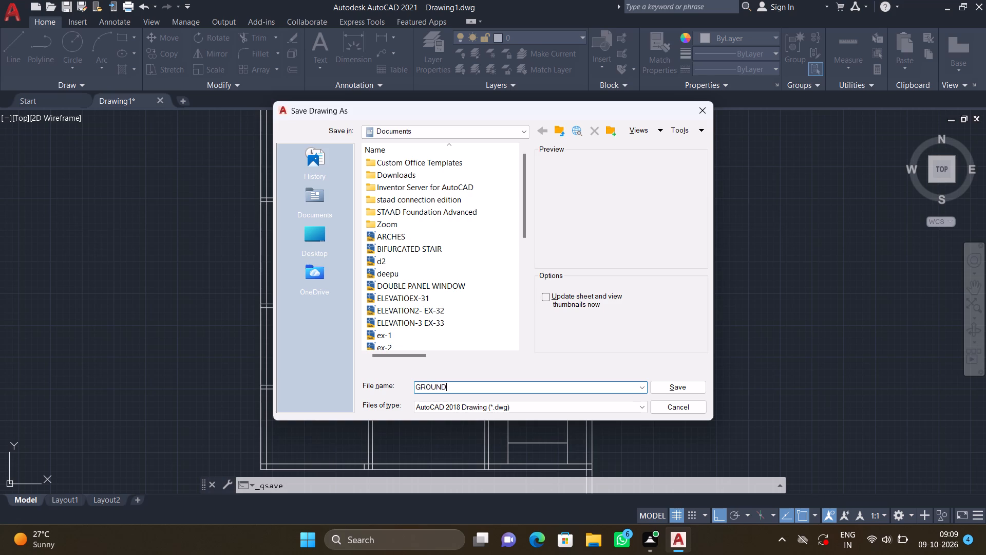
{"action": "key", "text": "comma"}
{"action": "type", "text": "FIRST"}
{"action": "key", "text": "shift+ampersand"}
{"action": "type", "text": "SECOND"}
{"action": "key", "text": "space"}
{"action": "type", "text": "FLOOR"}
{"action": "key", "text": "space"}
{"action": "type", "text": "PLAN"}
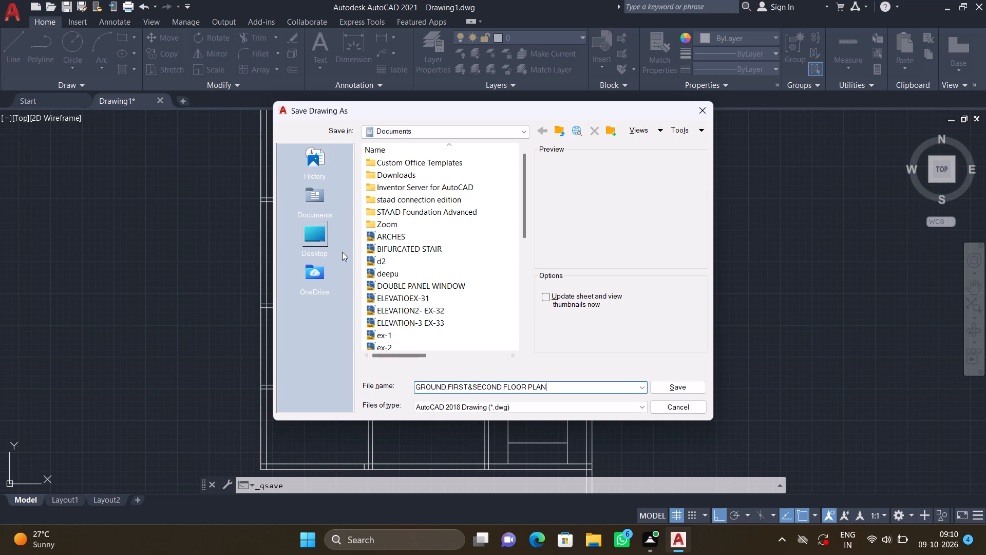
{"action": "double_click", "coordinate": [317, 225]}
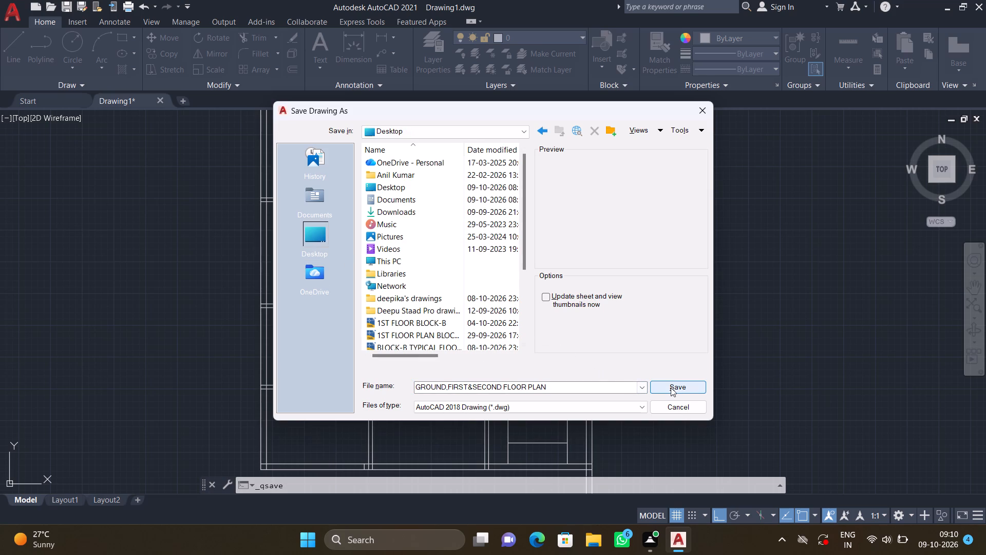
{"action": "double_click", "coordinate": [671, 387]}
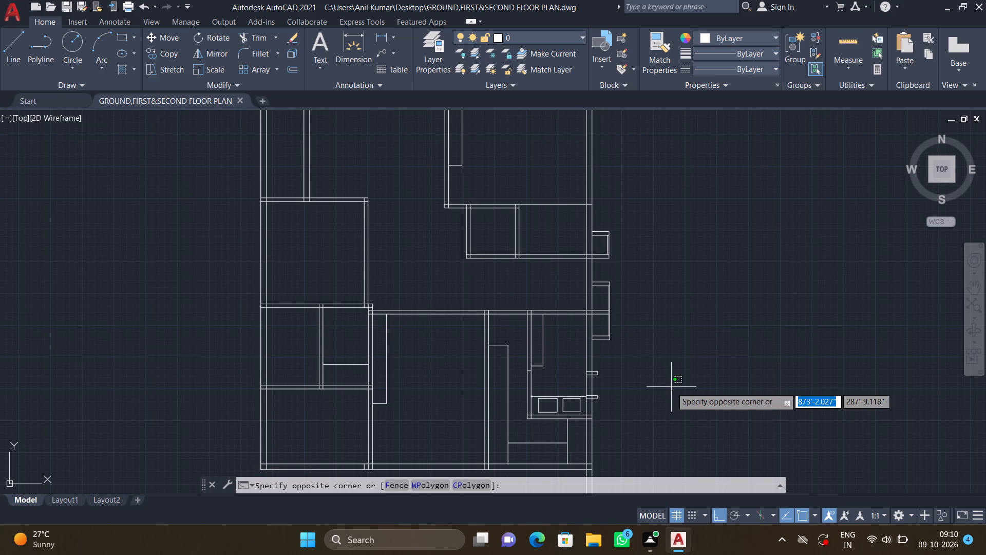
{"action": "key", "text": "Escape"}
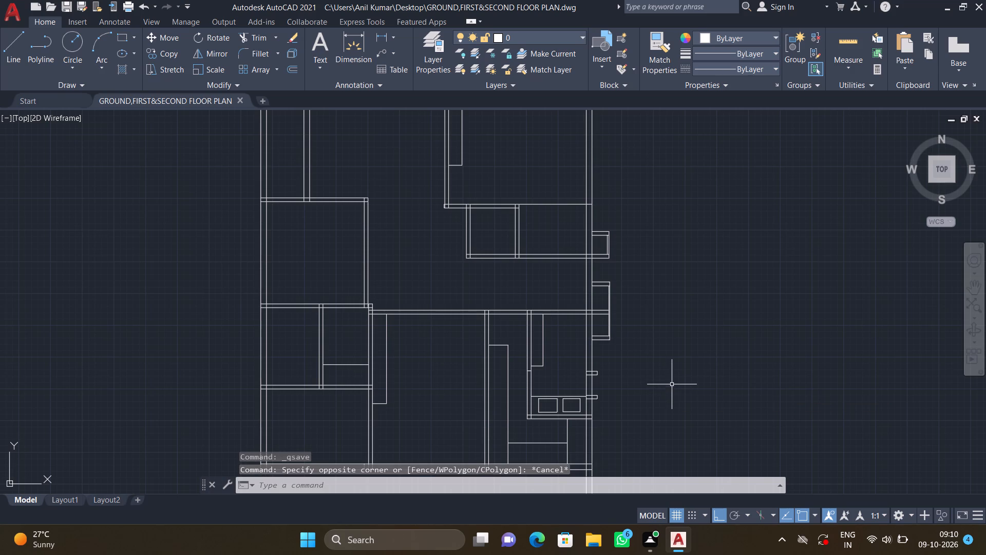
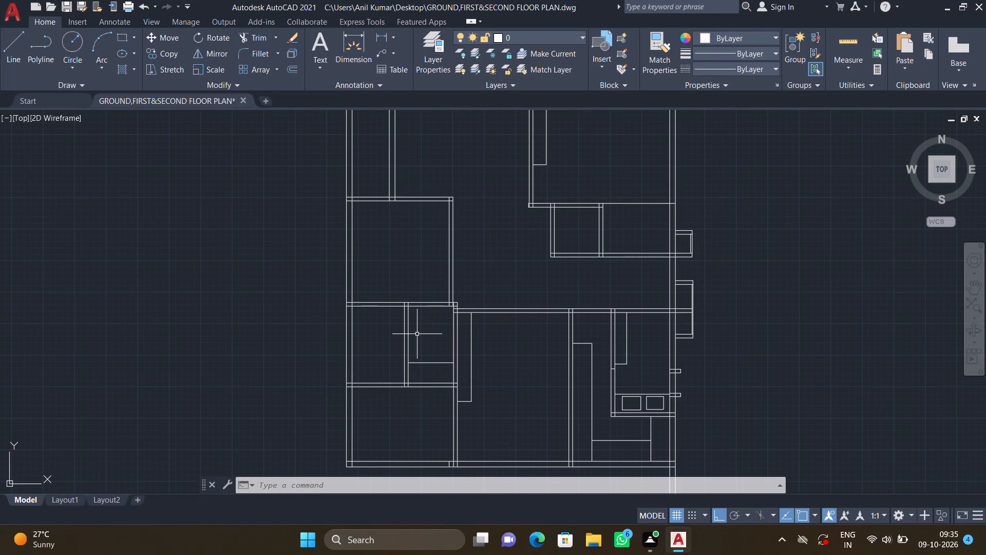
Draw a three-sided projection about 2'-5" deep and 6'-1" long on the outside of the west wall, beside the small partitioned room.
{"action": "middle_click_drag", "start_coordinate": [422, 333], "coordinate": [667, 385]}
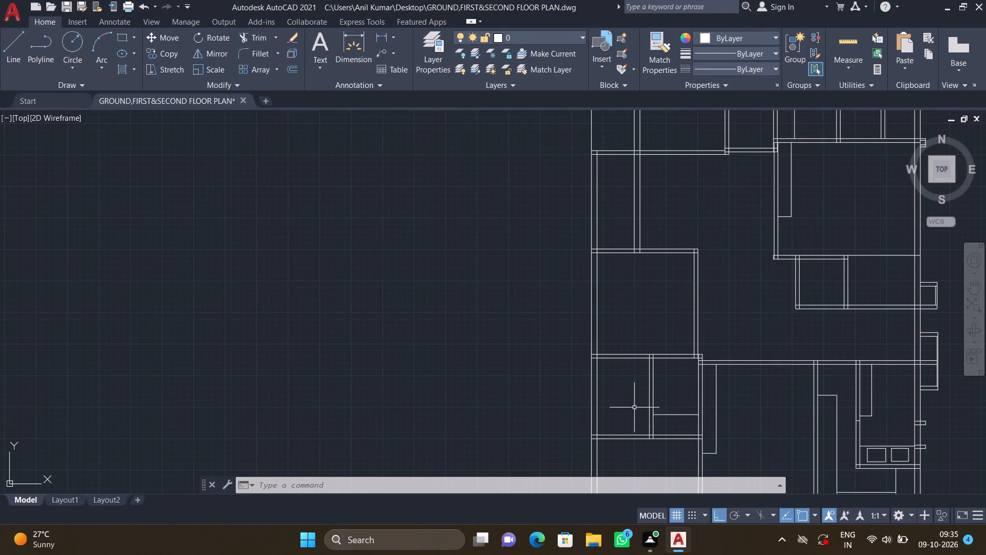
{"action": "middle_click_drag", "start_coordinate": [625, 408], "coordinate": [527, 313]}
{"action": "key", "text": "l"}
{"action": "key", "text": "Return"}
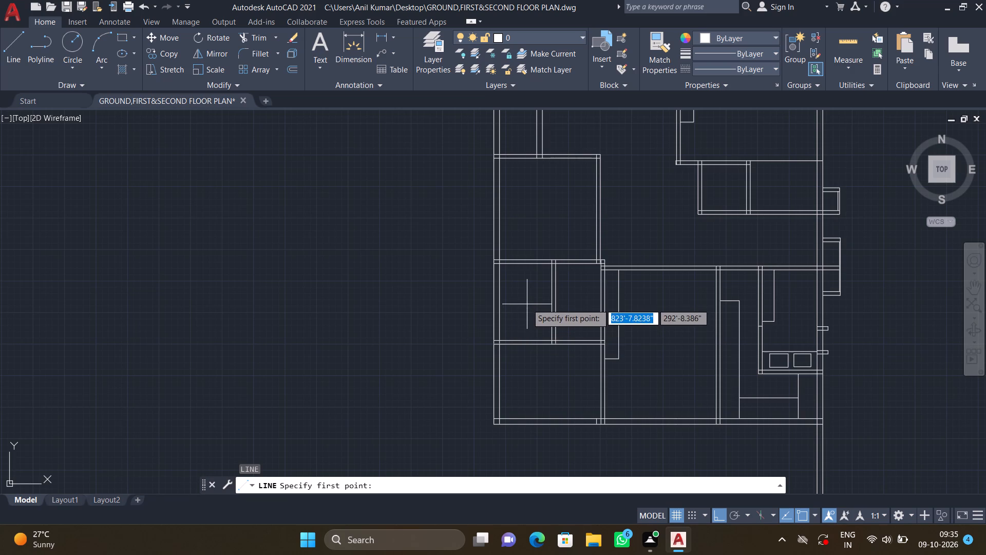
{"action": "scroll", "coordinate": [492, 278], "scroll_direction": "up", "scroll_amount": 2}
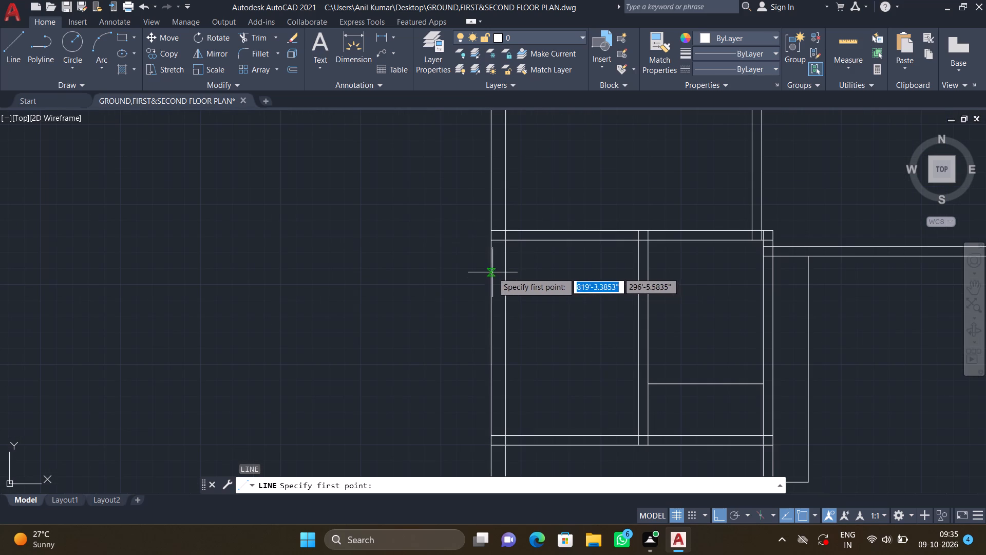
{"action": "left_click", "coordinate": [490, 277]}
{"action": "scroll", "coordinate": [447, 282], "scroll_direction": "up", "scroll_amount": 1}
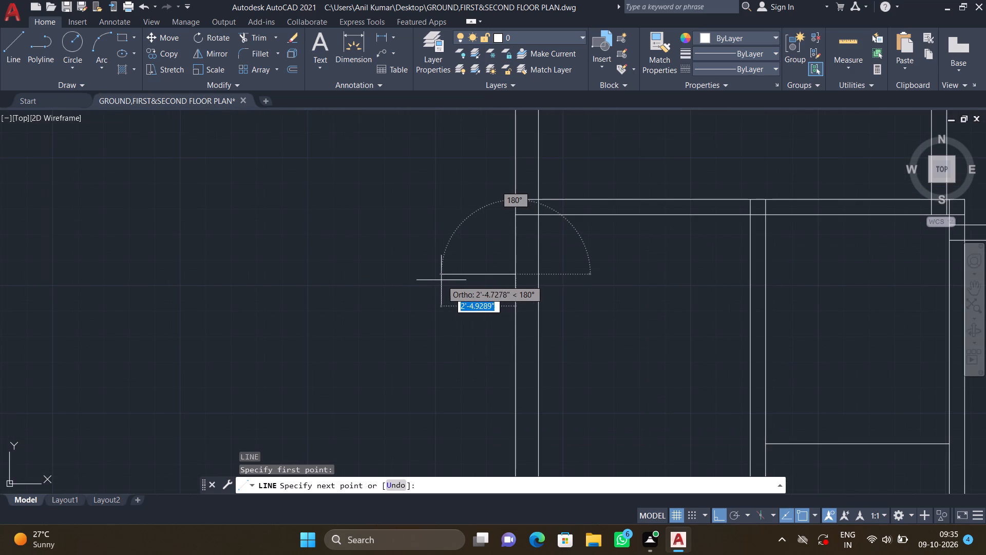
{"action": "left_click_drag", "start_coordinate": [441, 279], "coordinate": [442, 290]}
{"action": "scroll", "coordinate": [439, 342], "scroll_direction": "down", "scroll_amount": 2}
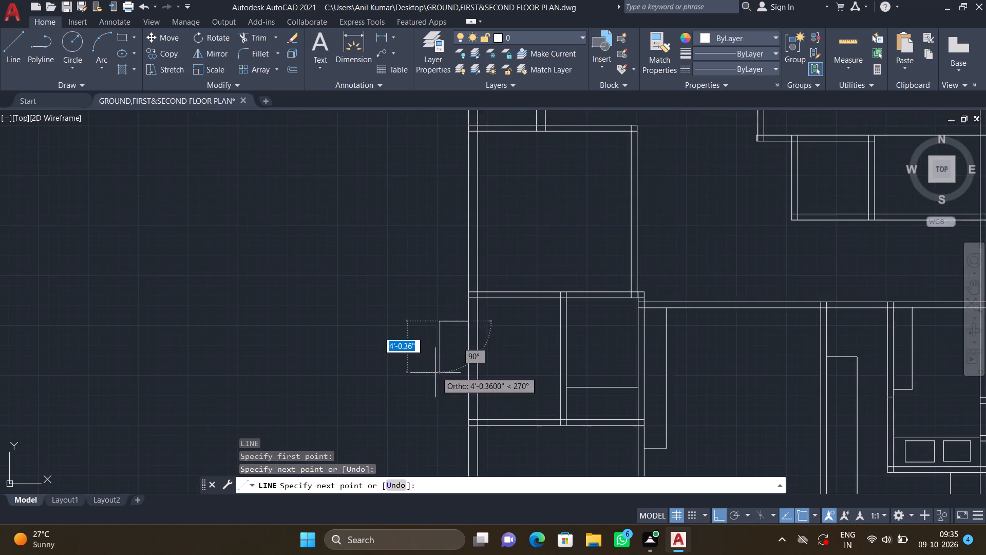
{"action": "middle_click_drag", "start_coordinate": [435, 382], "coordinate": [446, 347]}
{"action": "scroll", "coordinate": [457, 362], "scroll_direction": "up", "scroll_amount": 1}
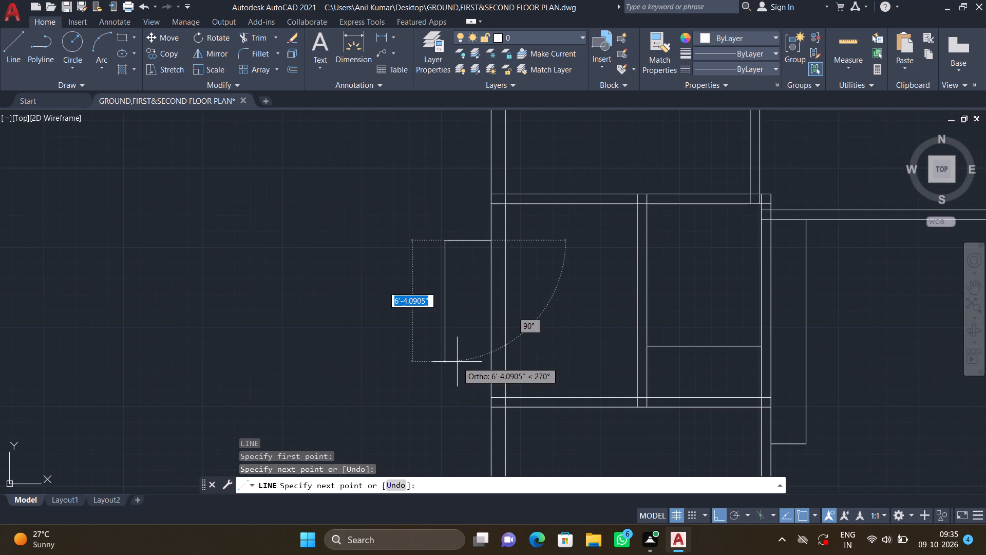
{"action": "left_click", "coordinate": [448, 357]}
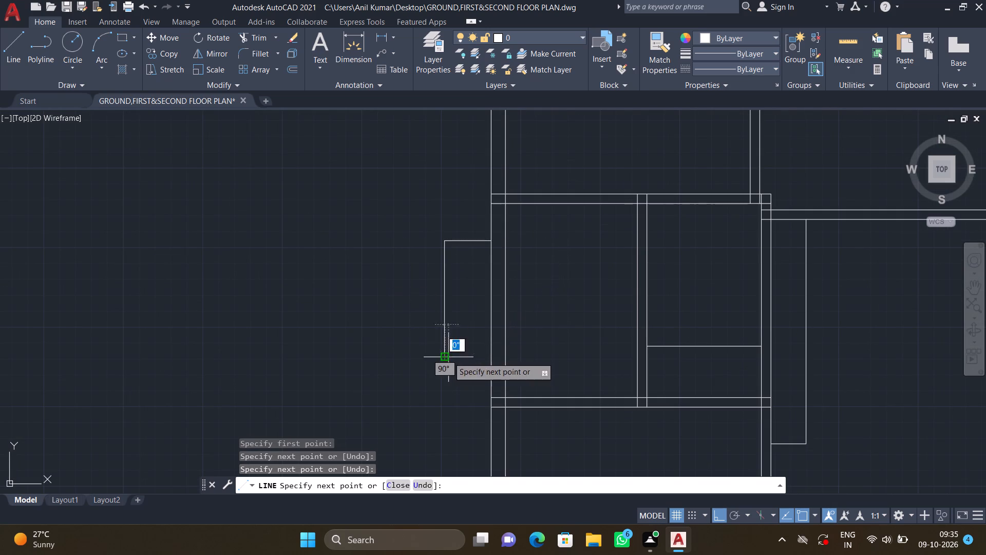
{"action": "double_click", "coordinate": [488, 360]}
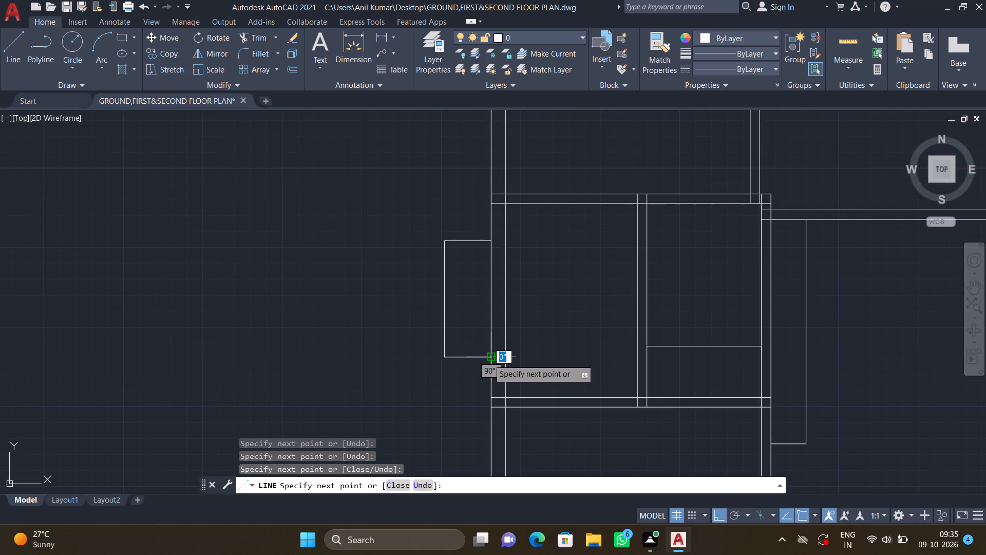
{"action": "key", "text": "Return"}
Offset the upper and lower lines of the west wall projection 6" inward.
{"action": "middle_click_drag", "start_coordinate": [485, 297], "coordinate": [488, 323]}
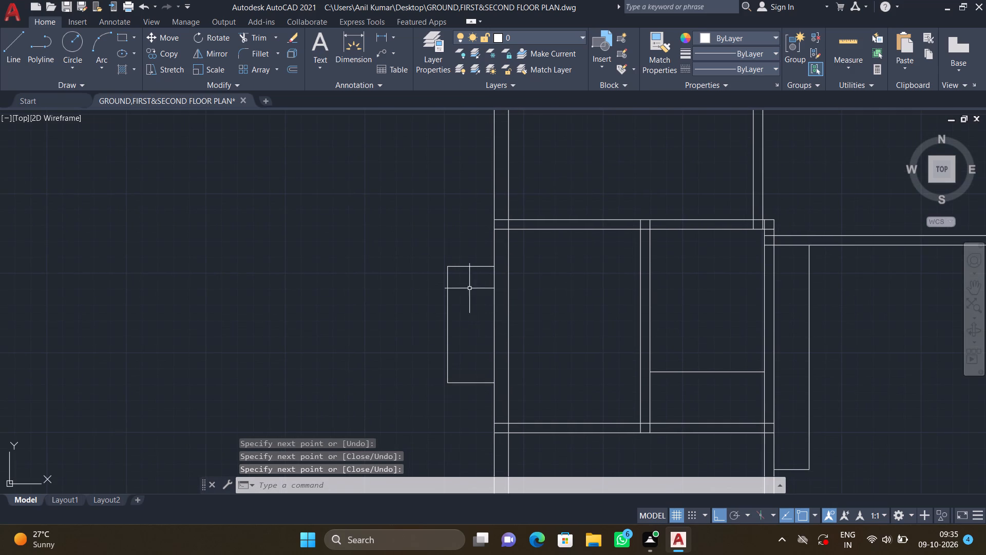
{"action": "key", "text": "o"}
{"action": "key", "text": "Return"}
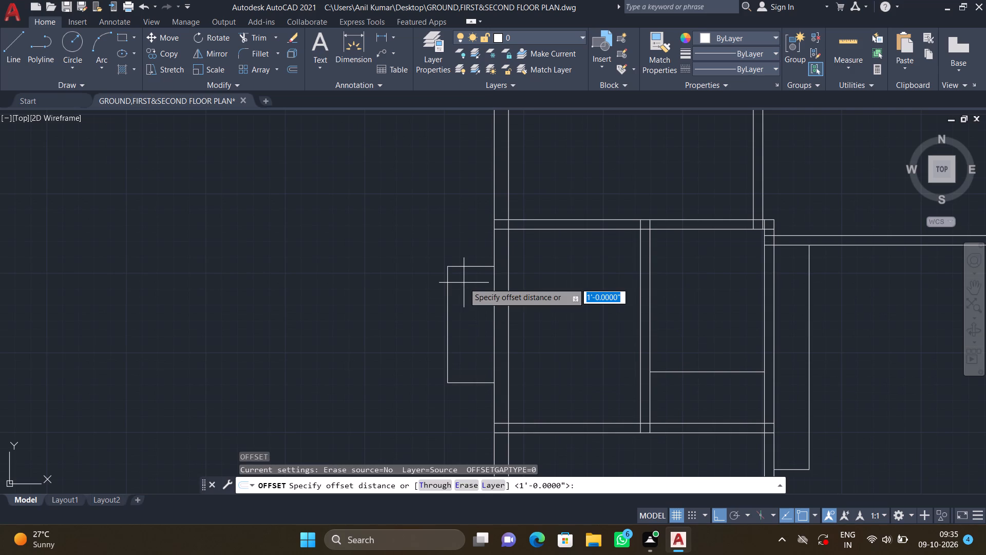
{"action": "key", "text": "6"}
{"action": "key", "text": "shift+quotedbl"}
{"action": "key", "text": "Return"}
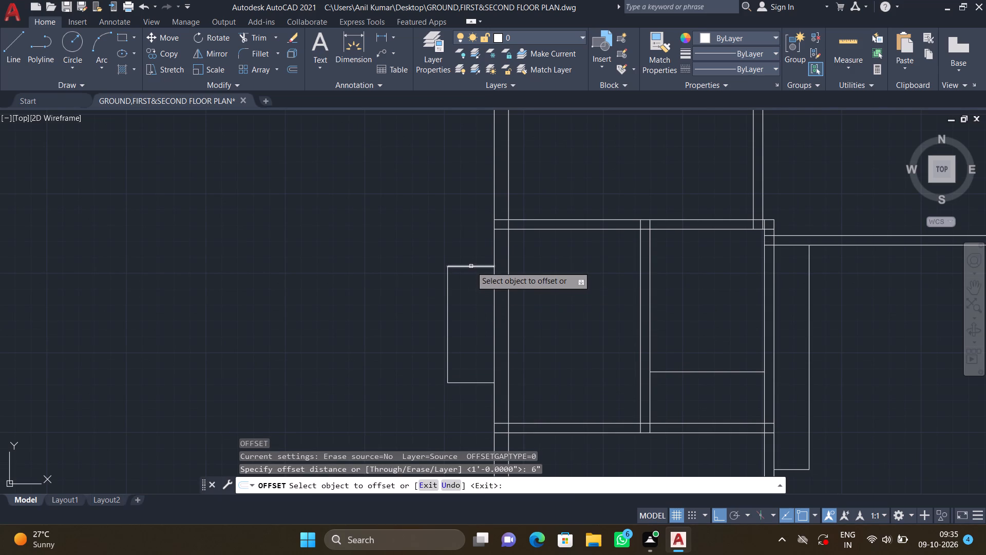
{"action": "left_click_drag", "start_coordinate": [471, 266], "coordinate": [472, 272]}
{"action": "left_click", "coordinate": [471, 316]}
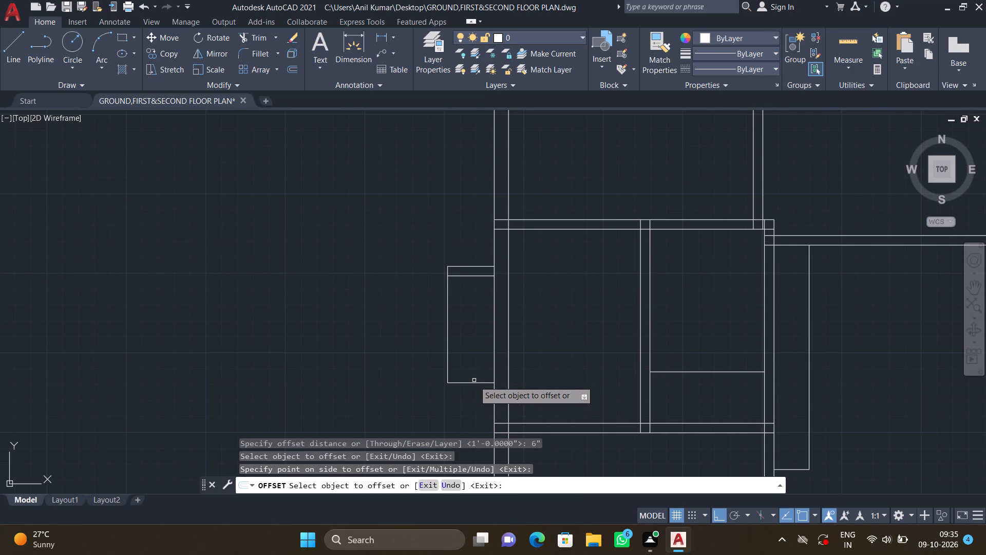
{"action": "left_click", "coordinate": [475, 382]}
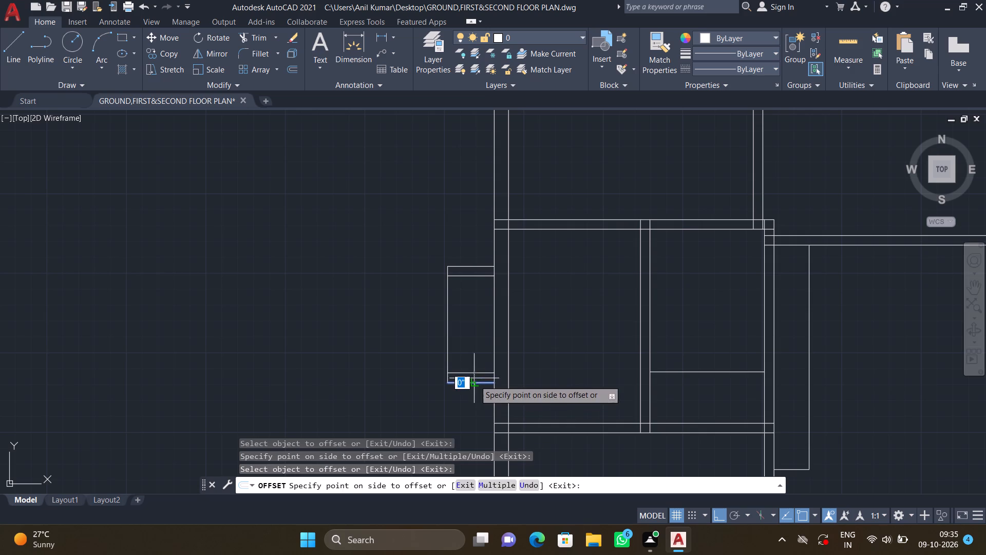
{"action": "left_click", "coordinate": [463, 339]}
{"action": "key", "text": "Return"}
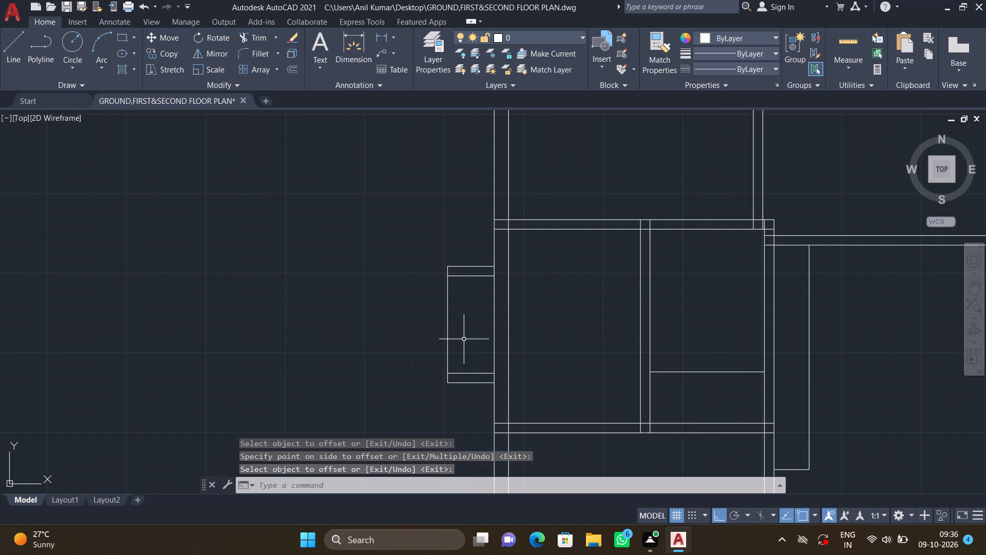
Draw a vertical line between the projection's two inner offset lines, just inside its outer edge.
{"action": "scroll", "coordinate": [562, 399], "scroll_direction": "up", "scroll_amount": 1}
{"action": "middle_click_drag", "start_coordinate": [381, 240], "coordinate": [414, 281]}
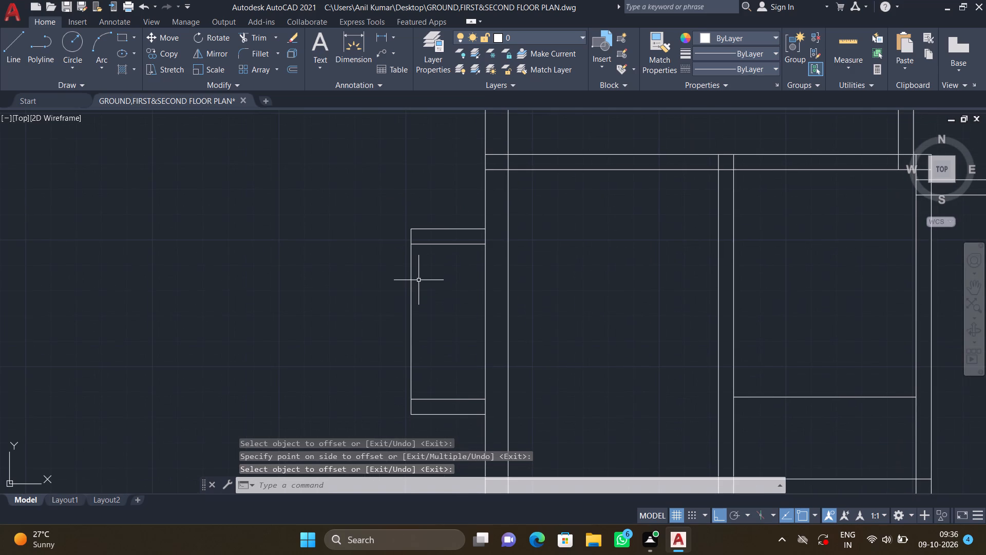
{"action": "key", "text": "l"}
{"action": "key", "text": "Return"}
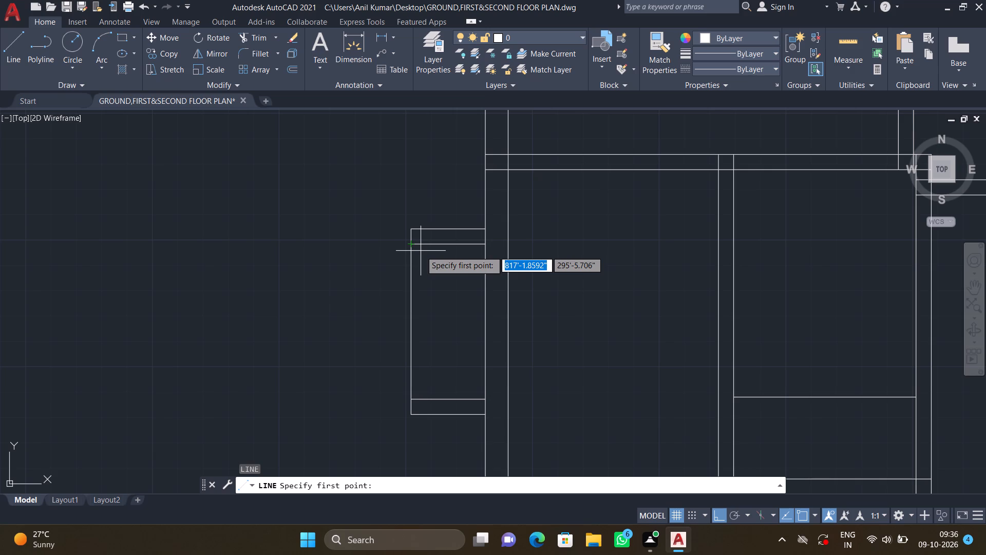
{"action": "scroll", "coordinate": [422, 253], "scroll_direction": "up", "scroll_amount": 2}
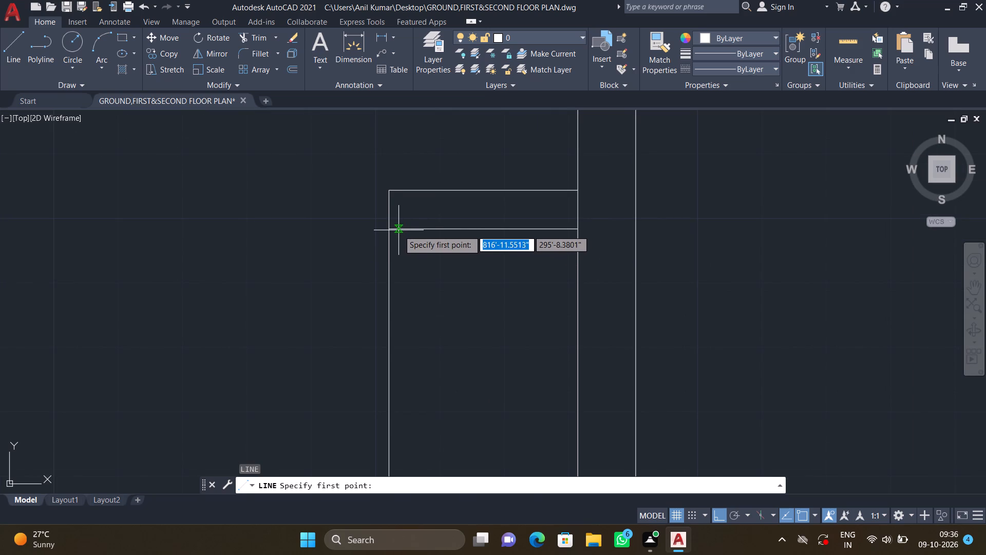
{"action": "left_click", "coordinate": [401, 230]}
{"action": "scroll", "coordinate": [416, 337], "scroll_direction": "down", "scroll_amount": 3}
{"action": "middle_click_drag", "start_coordinate": [418, 376], "coordinate": [409, 316]}
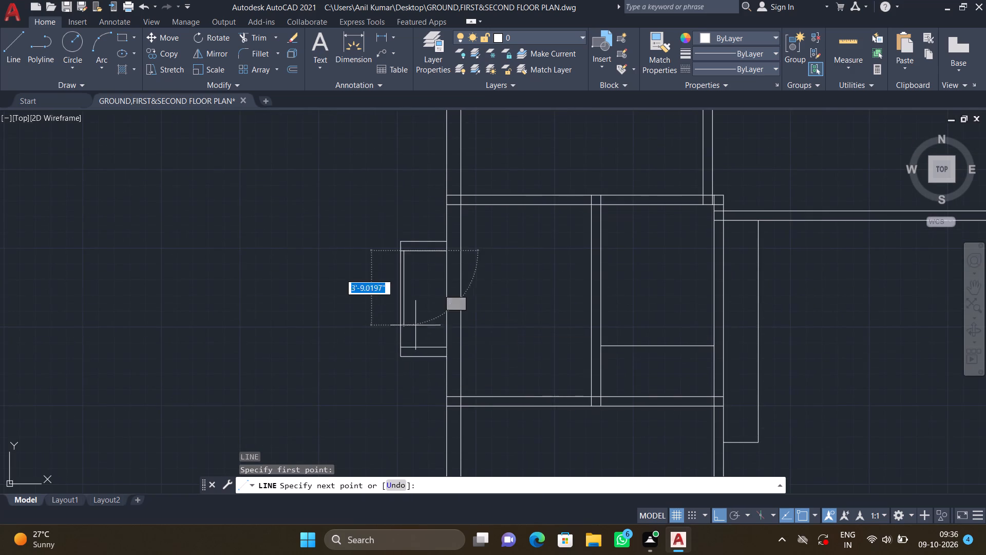
{"action": "scroll", "coordinate": [404, 341], "scroll_direction": "up", "scroll_amount": 3}
{"action": "left_click", "coordinate": [393, 365]}
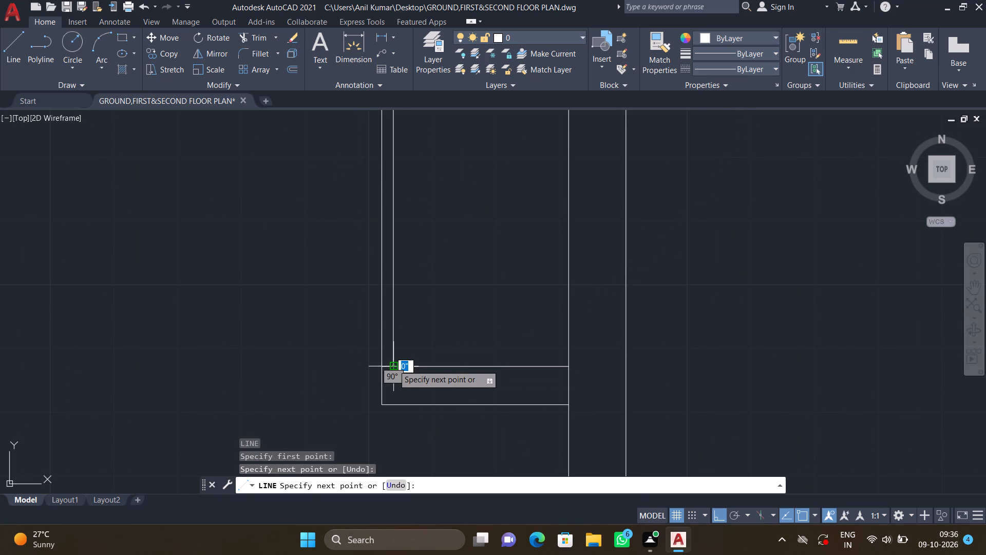
{"action": "key", "text": "Return"}
{"action": "scroll", "coordinate": [401, 363], "scroll_direction": "down", "scroll_amount": 3}
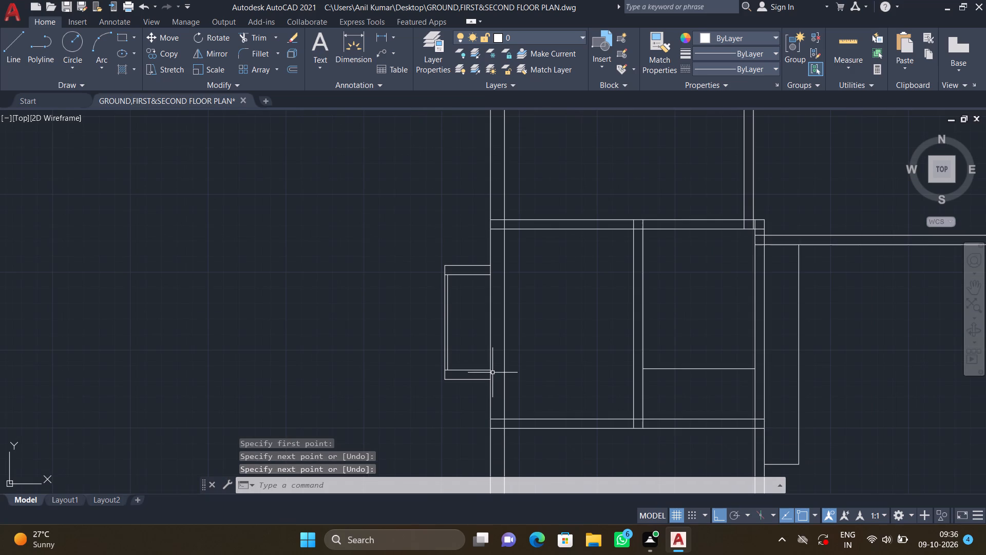
Draw a horizontal line across the small west room, from the outer wall's inner face to the partition wall.
{"action": "middle_click_drag", "start_coordinate": [504, 357], "coordinate": [440, 382]}
{"action": "scroll", "coordinate": [441, 383], "scroll_direction": "down", "scroll_amount": 3}
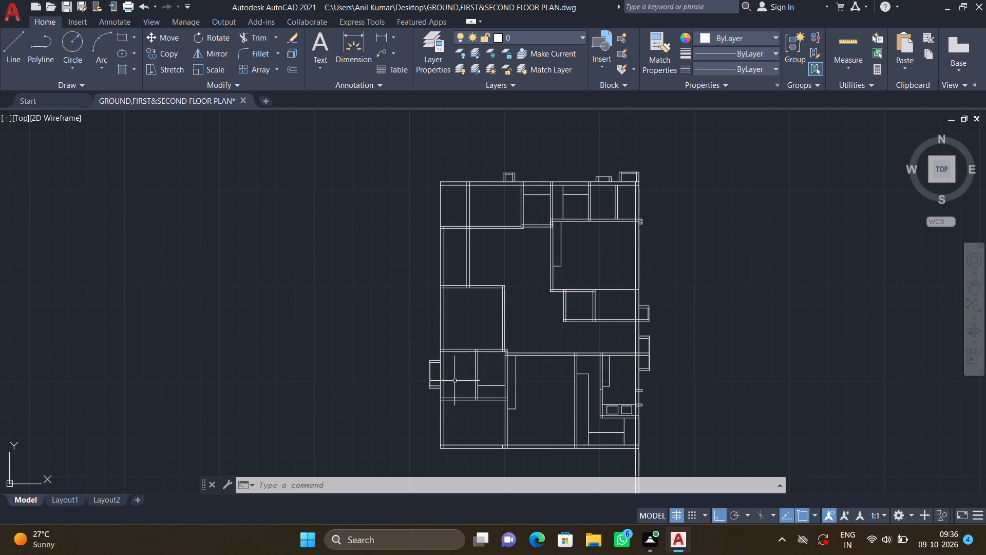
{"action": "scroll", "coordinate": [457, 375], "scroll_direction": "up", "scroll_amount": 3}
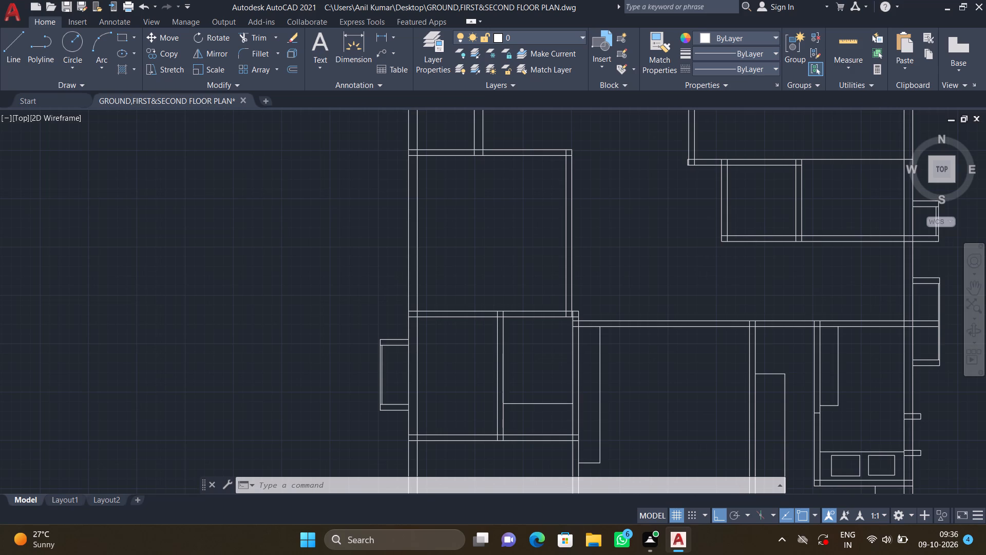
{"action": "key", "text": "l"}
{"action": "key", "text": "Return"}
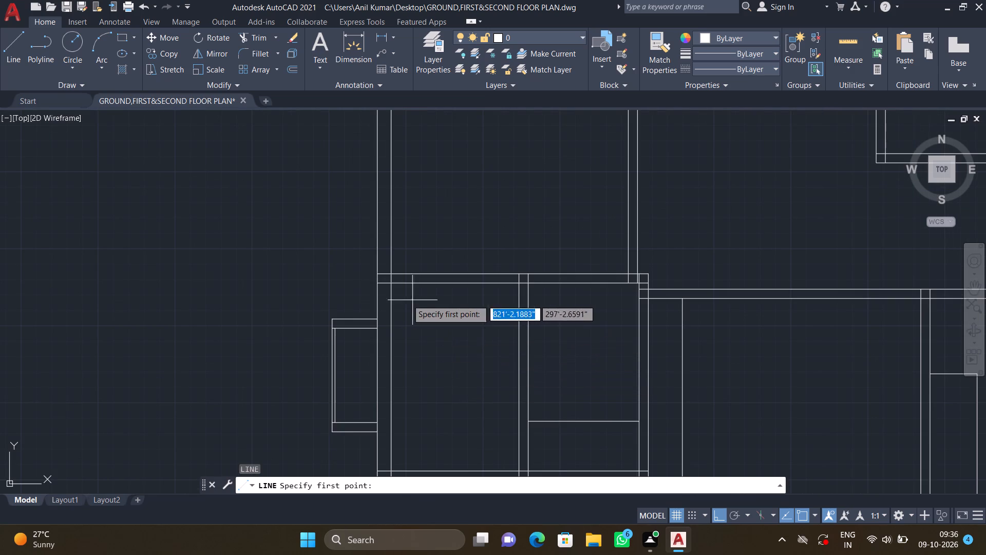
{"action": "scroll", "coordinate": [413, 350], "scroll_direction": "up", "scroll_amount": 1}
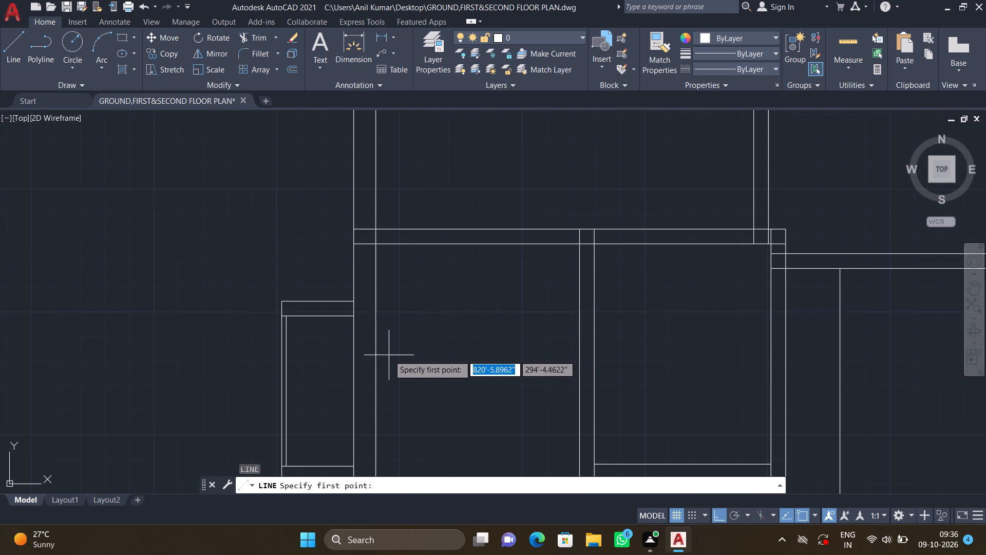
{"action": "left_click", "coordinate": [375, 342]}
{"action": "left_click_drag", "start_coordinate": [383, 342], "coordinate": [391, 344]}
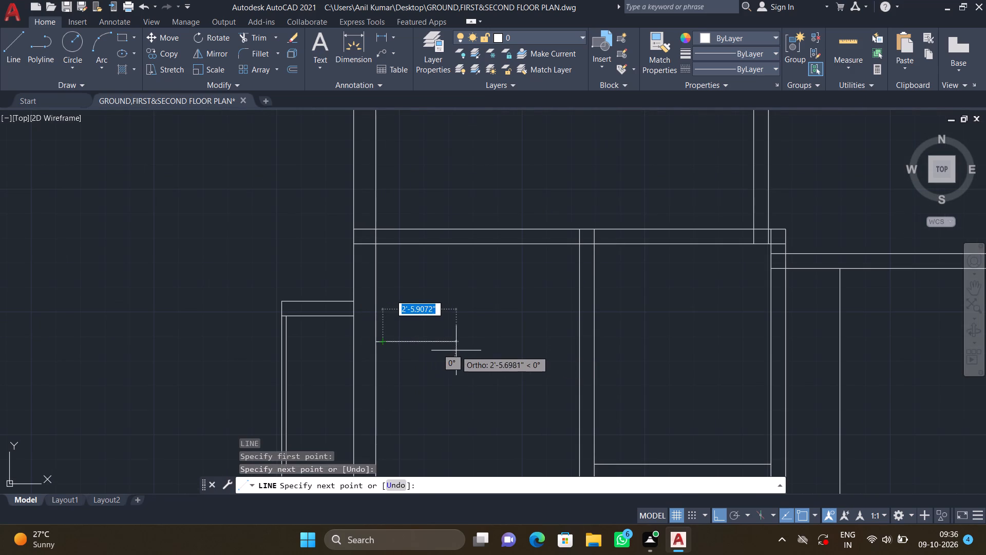
{"action": "scroll", "coordinate": [545, 337], "scroll_direction": "up", "scroll_amount": 2}
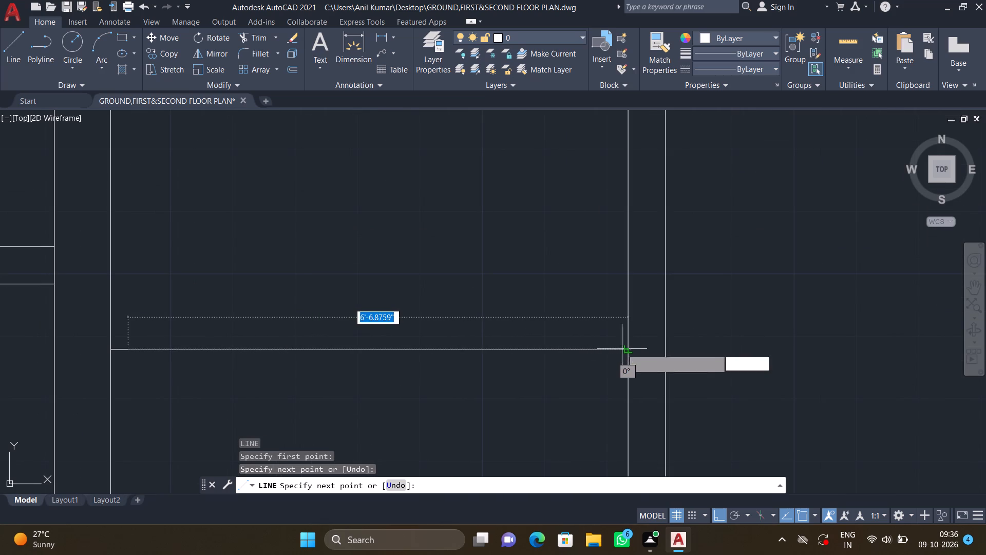
{"action": "left_click", "coordinate": [627, 350]}
{"action": "key", "text": "Return"}
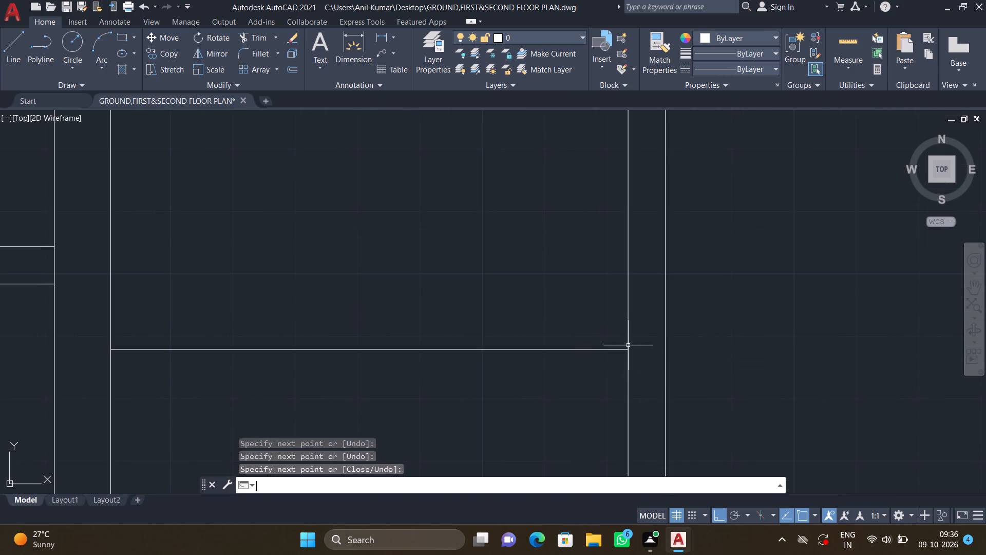
Draw a vertical line inside the upper west wall's thickness, spanning the narrow room between its upper and lower cross walls.
{"action": "scroll", "coordinate": [625, 342], "scroll_direction": "down", "scroll_amount": 4}
{"action": "middle_click_drag", "start_coordinate": [571, 238], "coordinate": [478, 272]}
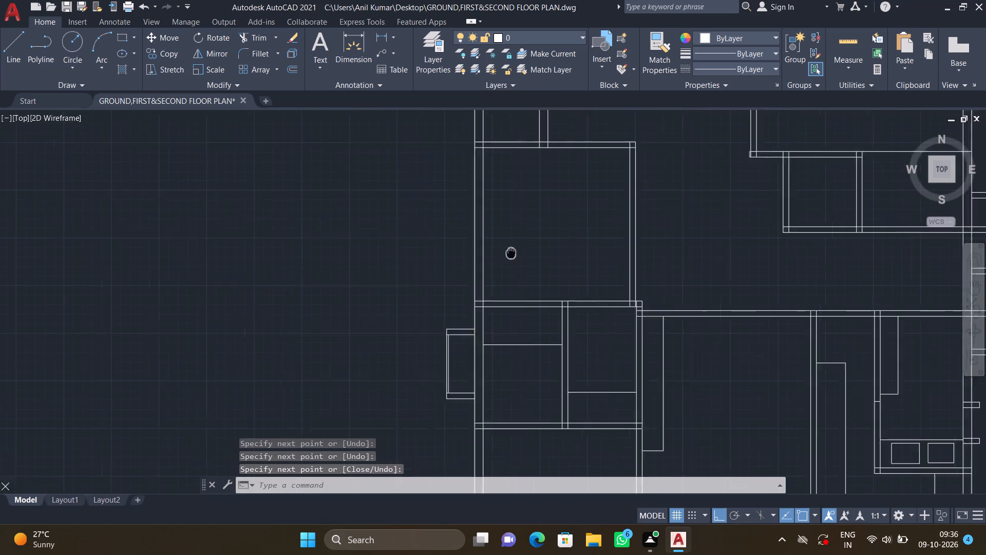
{"action": "middle_click_drag", "start_coordinate": [478, 272], "coordinate": [435, 302]}
{"action": "scroll", "coordinate": [440, 303], "scroll_direction": "down", "scroll_amount": 2}
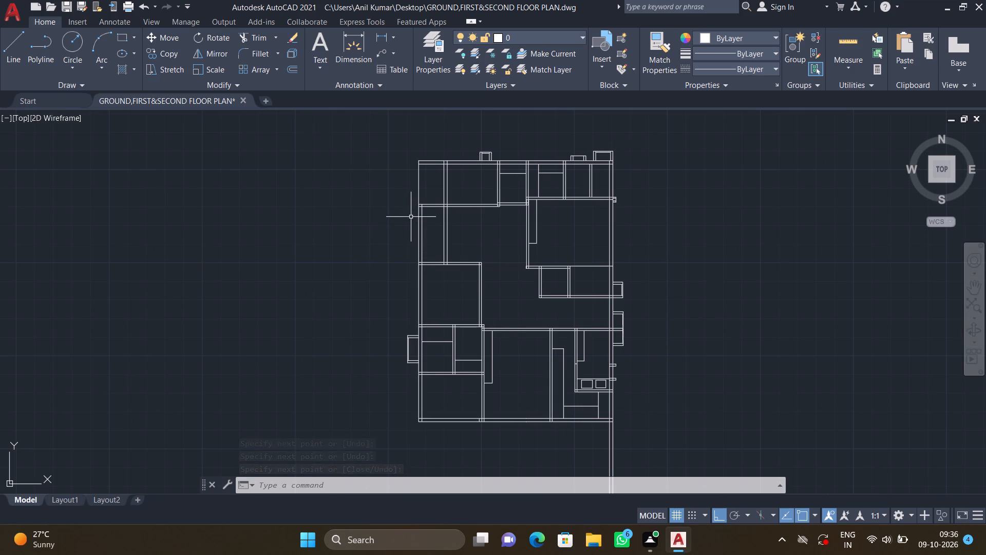
{"action": "scroll", "coordinate": [412, 216], "scroll_direction": "up", "scroll_amount": 3}
{"action": "middle_click_drag", "start_coordinate": [419, 218], "coordinate": [476, 209]}
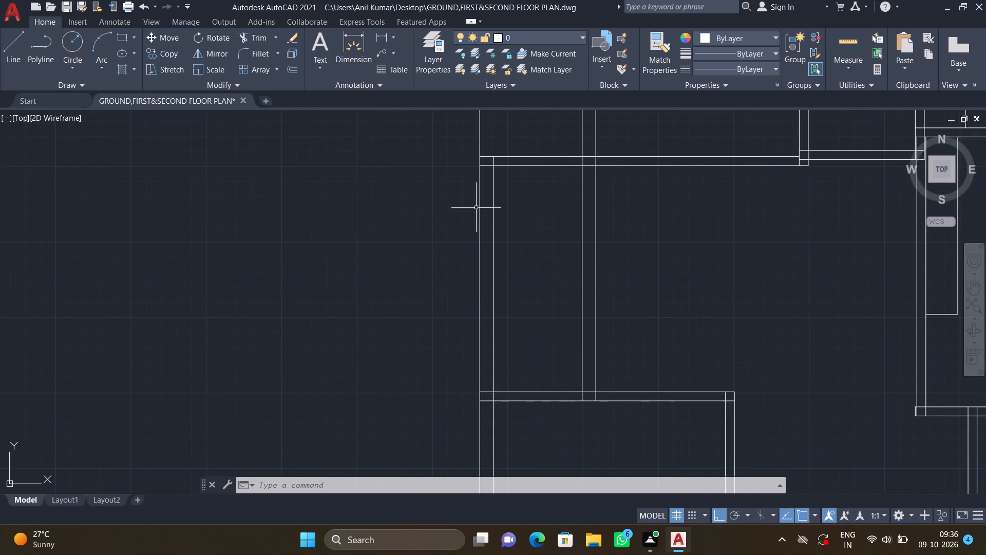
{"action": "scroll", "coordinate": [500, 184], "scroll_direction": "up", "scroll_amount": 2}
{"action": "key", "text": "l"}
{"action": "key", "text": "Return"}
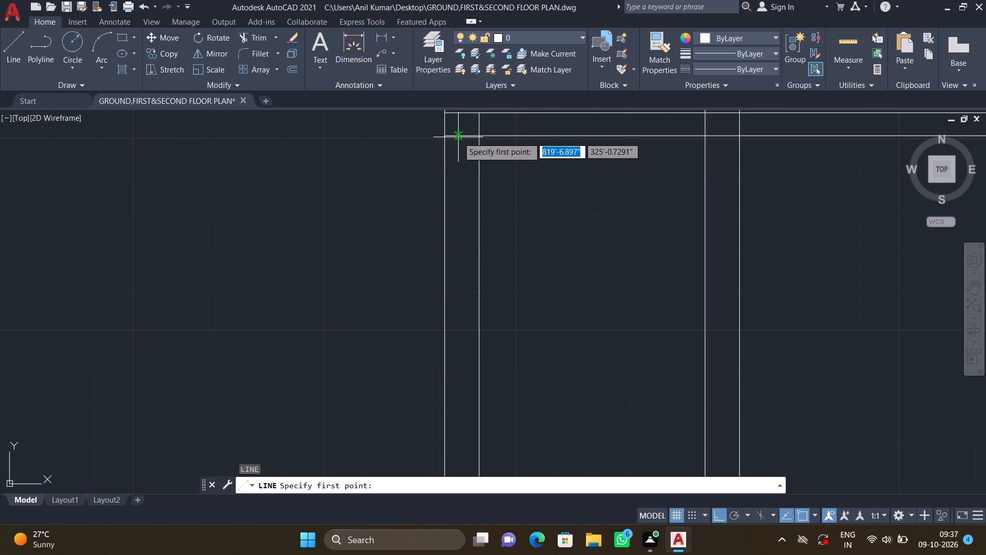
{"action": "left_click", "coordinate": [458, 135]}
{"action": "scroll", "coordinate": [471, 241], "scroll_direction": "down", "scroll_amount": 2}
{"action": "middle_click_drag", "start_coordinate": [475, 334], "coordinate": [460, 280]}
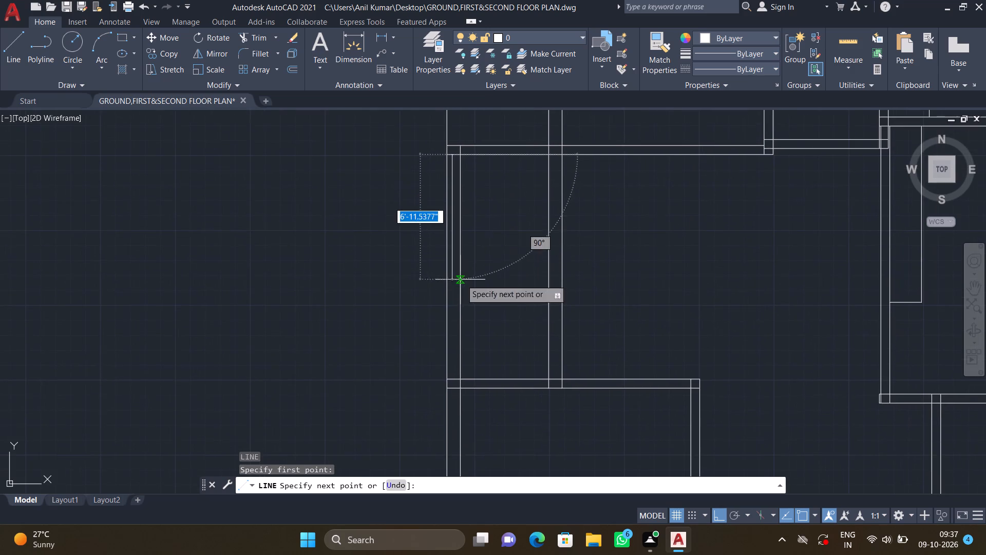
{"action": "scroll", "coordinate": [452, 351], "scroll_direction": "up", "scroll_amount": 3}
{"action": "middle_click_drag", "start_coordinate": [439, 435], "coordinate": [439, 361]}
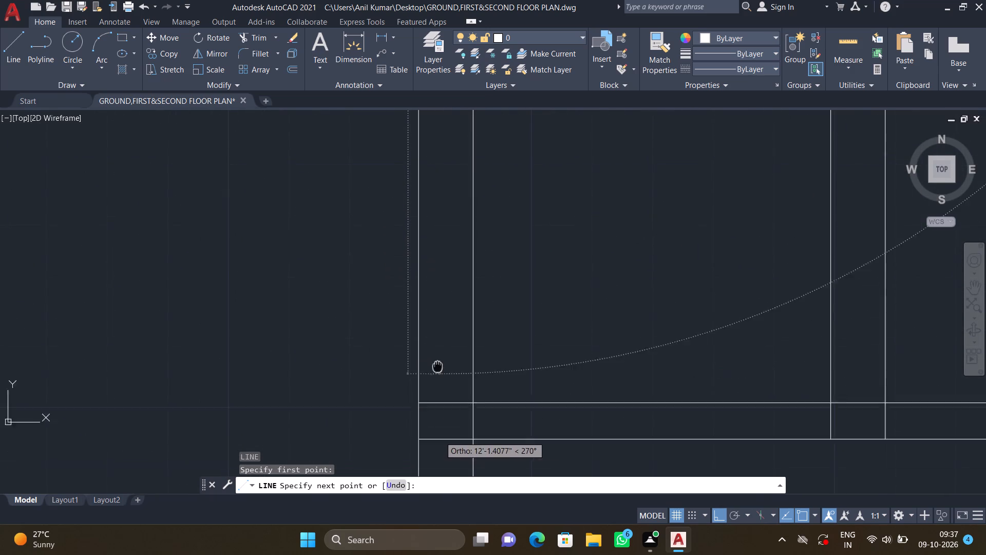
{"action": "middle_click_drag", "start_coordinate": [439, 361], "coordinate": [440, 358]}
{"action": "left_click", "coordinate": [442, 387]}
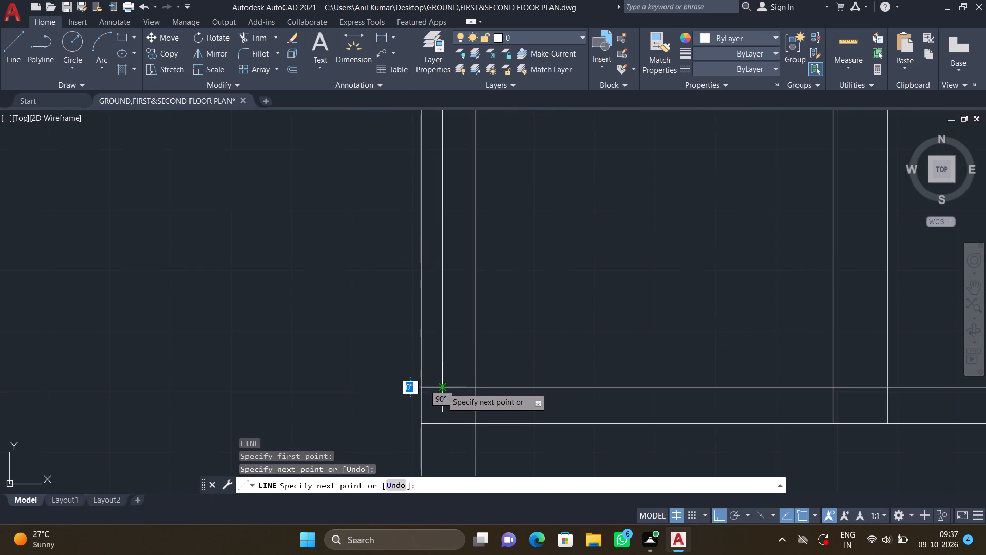
{"action": "key", "text": "Return"}
{"action": "scroll", "coordinate": [483, 367], "scroll_direction": "down", "scroll_amount": 3}
{"action": "middle_click_drag", "start_coordinate": [473, 248], "coordinate": [473, 352]}
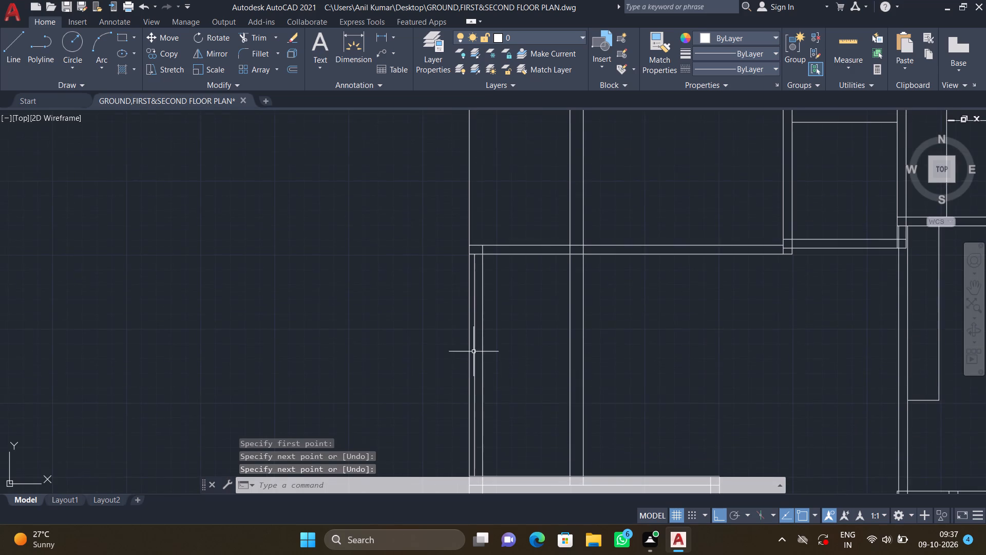
Draw a second vertical line inside the upper west wall's thickness, close beside the existing inner line, about 12'-6" long between the cross walls.
{"action": "scroll", "coordinate": [484, 273], "scroll_direction": "up", "scroll_amount": 4}
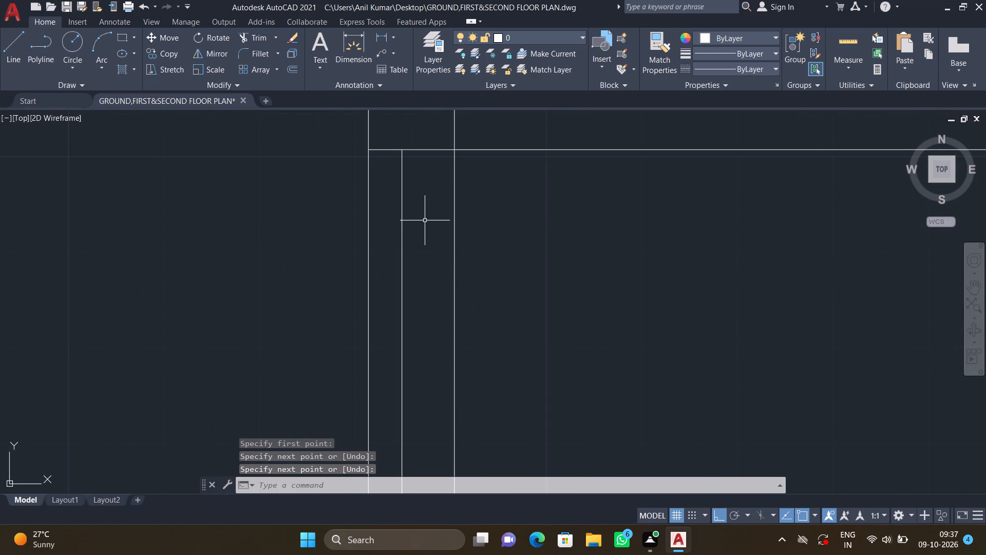
{"action": "key", "text": "l"}
{"action": "key", "text": "Return"}
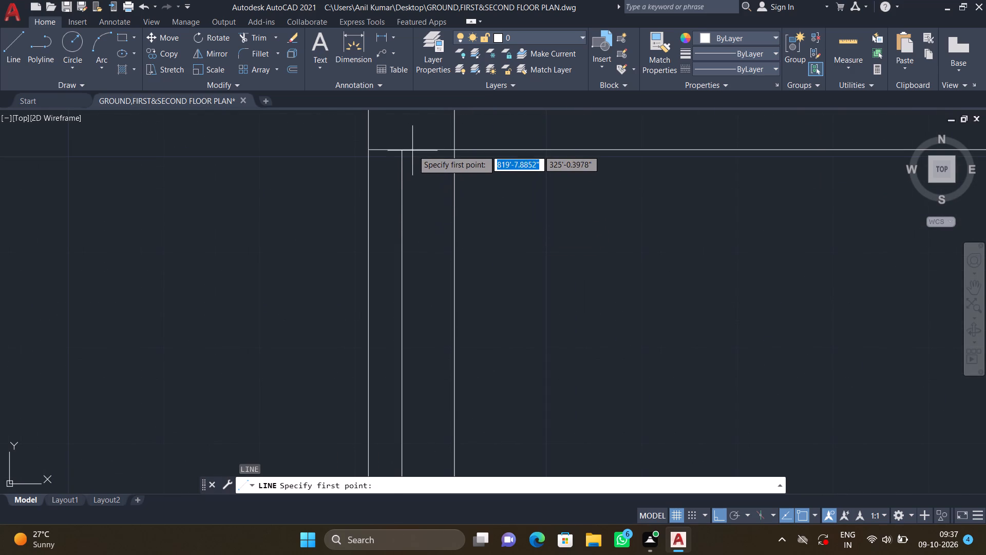
{"action": "left_click_drag", "start_coordinate": [417, 148], "coordinate": [419, 153]}
{"action": "scroll", "coordinate": [431, 276], "scroll_direction": "down", "scroll_amount": 3}
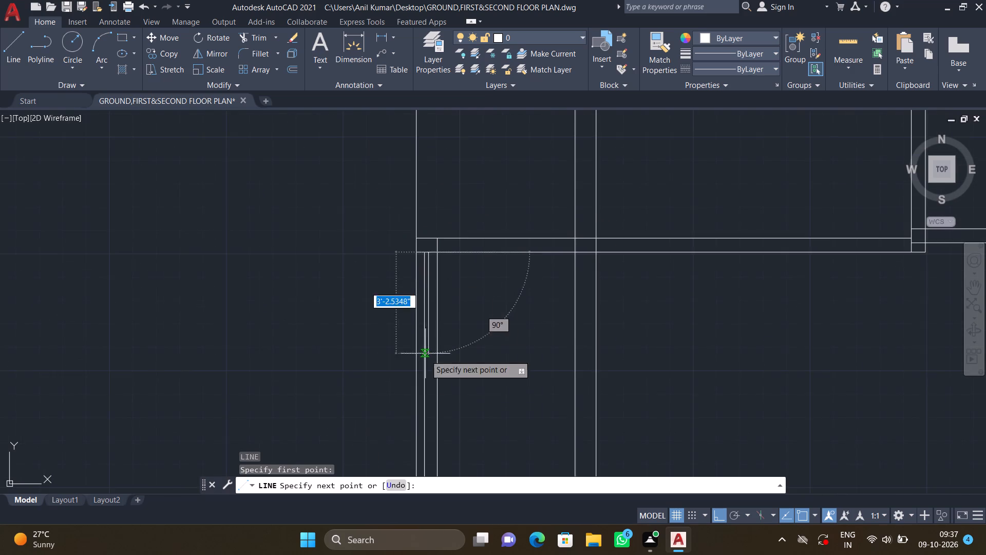
{"action": "middle_click_drag", "start_coordinate": [422, 341], "coordinate": [421, 296]}
{"action": "middle_click_drag", "start_coordinate": [420, 356], "coordinate": [421, 247]}
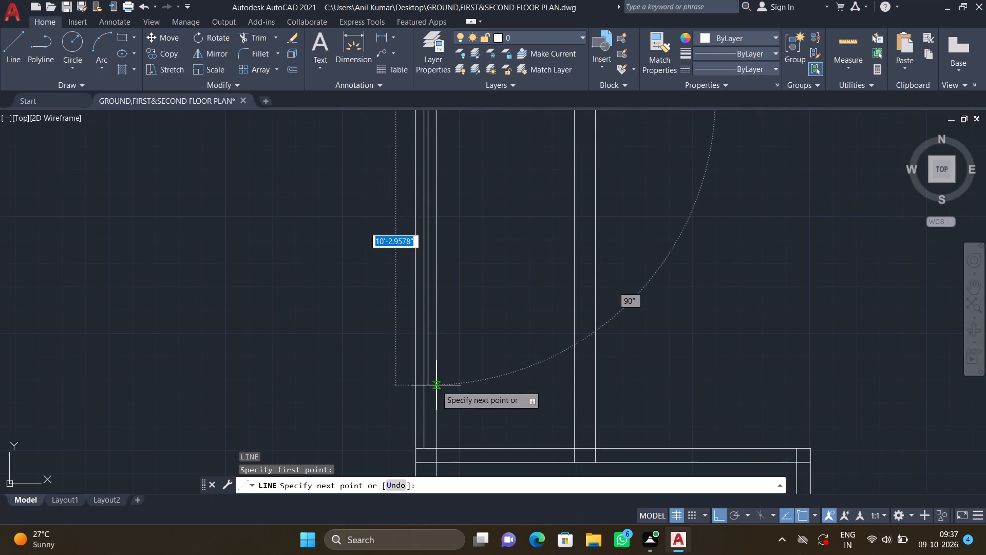
{"action": "middle_click_drag", "start_coordinate": [435, 369], "coordinate": [426, 246]}
{"action": "scroll", "coordinate": [418, 322], "scroll_direction": "up", "scroll_amount": 6}
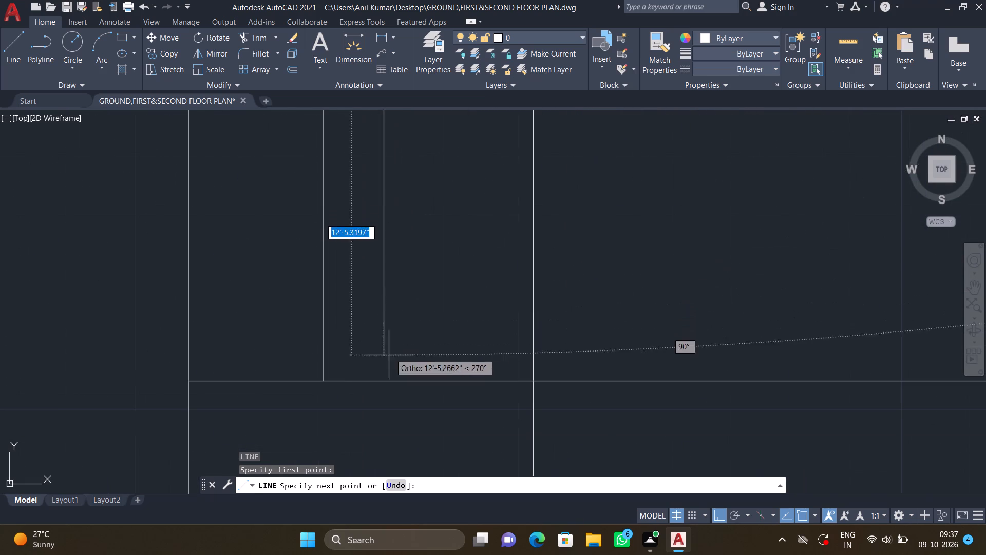
{"action": "left_click", "coordinate": [388, 382]}
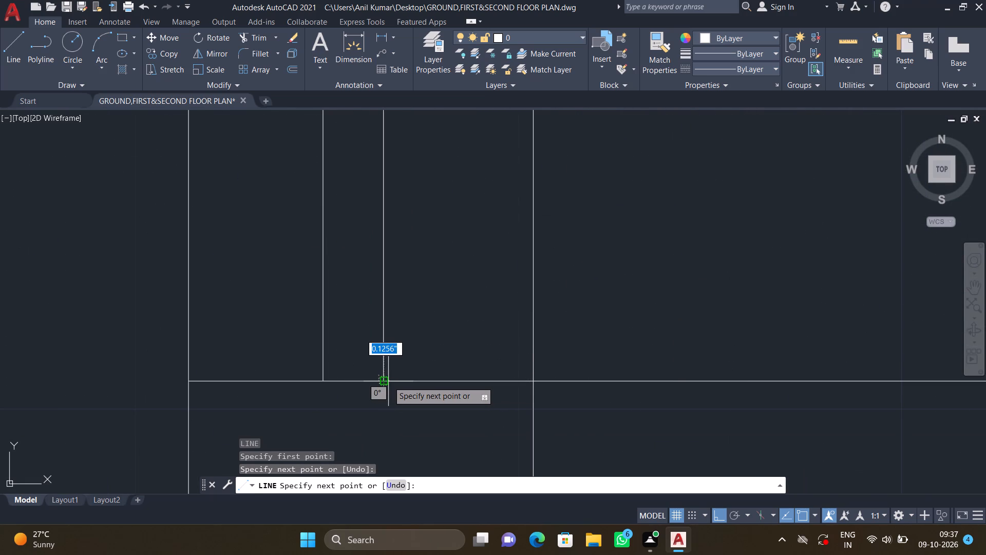
{"action": "key", "text": "Return"}
Draw a vertical line about 9' long inside the northwest partition wall's thickness, from the north wall's inner face to the cross wall below.
{"action": "scroll", "coordinate": [394, 377], "scroll_direction": "down", "scroll_amount": 4}
{"action": "middle_click_drag", "start_coordinate": [425, 331], "coordinate": [429, 357]}
{"action": "scroll", "coordinate": [424, 338], "scroll_direction": "down", "scroll_amount": 2}
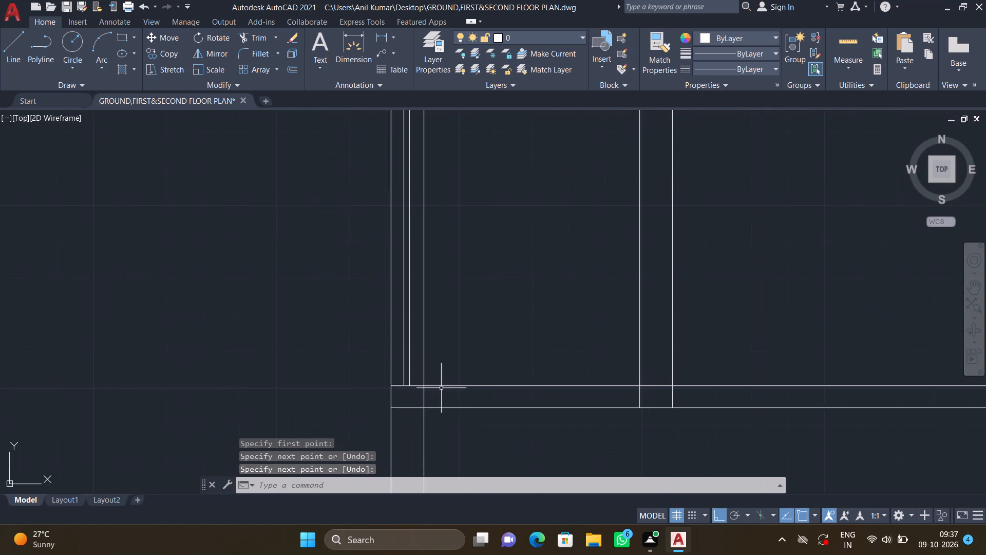
{"action": "scroll", "coordinate": [444, 399], "scroll_direction": "down", "scroll_amount": 1}
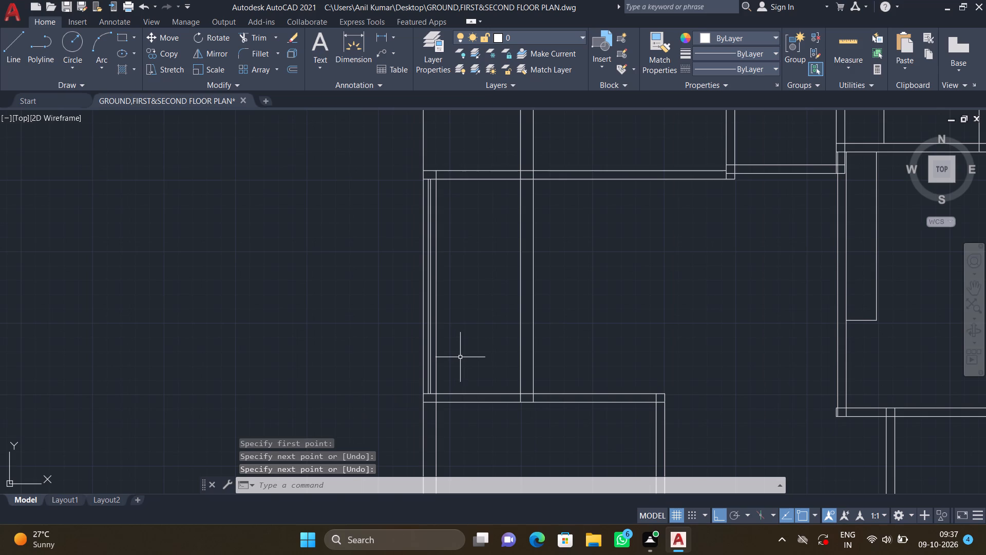
{"action": "middle_click_drag", "start_coordinate": [462, 280], "coordinate": [445, 347]}
{"action": "scroll", "coordinate": [445, 347], "scroll_direction": "down", "scroll_amount": 1}
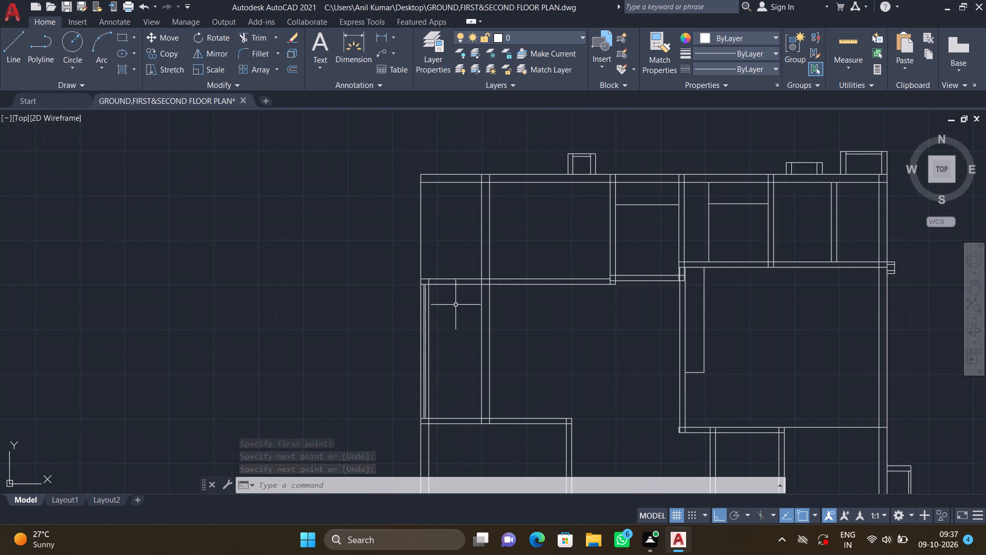
{"action": "middle_click_drag", "start_coordinate": [452, 293], "coordinate": [415, 354]}
{"action": "scroll", "coordinate": [444, 262], "scroll_direction": "up", "scroll_amount": 3}
{"action": "key", "text": "l"}
{"action": "key", "text": "Return"}
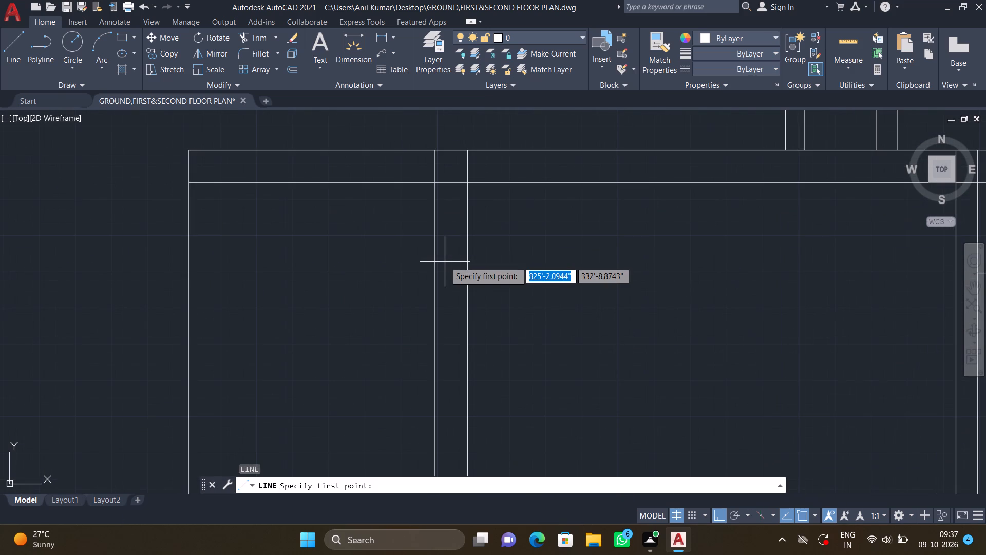
{"action": "scroll", "coordinate": [449, 183], "scroll_direction": "up", "scroll_amount": 1}
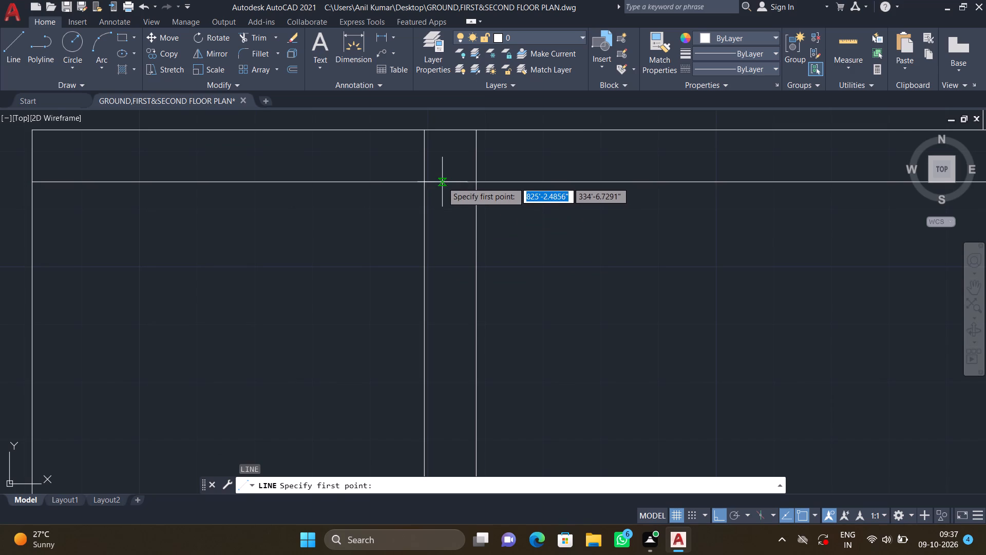
{"action": "left_click", "coordinate": [442, 181]}
{"action": "scroll", "coordinate": [421, 321], "scroll_direction": "down", "scroll_amount": 3}
{"action": "middle_click_drag", "start_coordinate": [424, 344], "coordinate": [418, 256]}
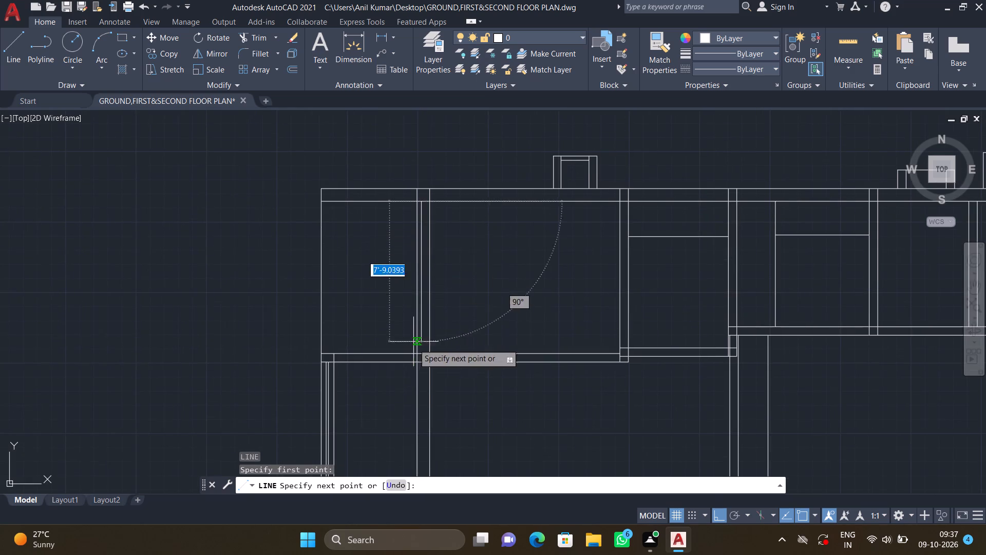
{"action": "middle_click_drag", "start_coordinate": [411, 347], "coordinate": [427, 287]}
{"action": "scroll", "coordinate": [435, 285], "scroll_direction": "up", "scroll_amount": 5}
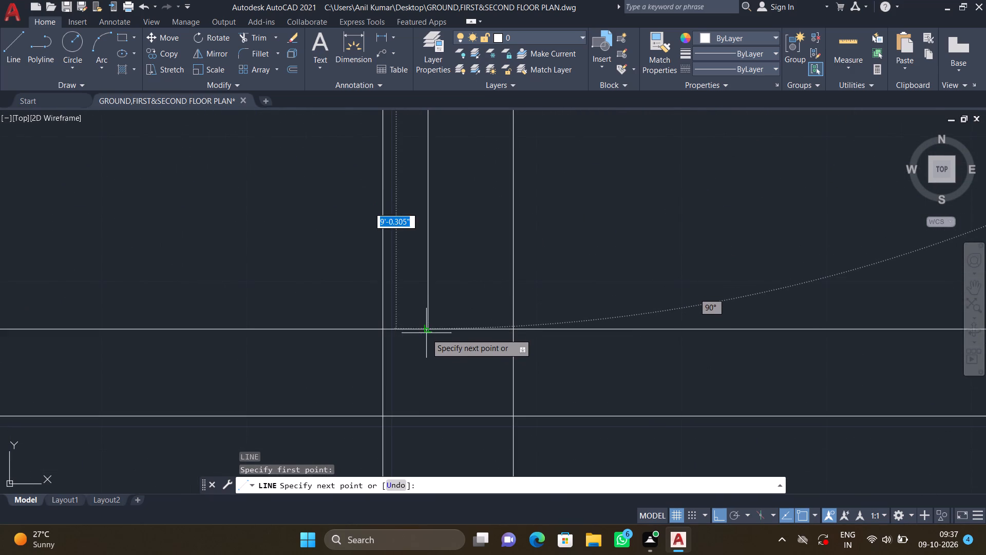
{"action": "left_click", "coordinate": [426, 330]}
{"action": "key", "text": "Return"}
Draw a second vertical line about 9' long beside it inside the northwest partition wall, between the same north and cross walls.
{"action": "scroll", "coordinate": [444, 321], "scroll_direction": "down", "scroll_amount": 3}
{"action": "middle_click_drag", "start_coordinate": [468, 320], "coordinate": [468, 447]}
{"action": "scroll", "coordinate": [469, 437], "scroll_direction": "down", "scroll_amount": 2}
{"action": "scroll", "coordinate": [456, 287], "scroll_direction": "up", "scroll_amount": 4}
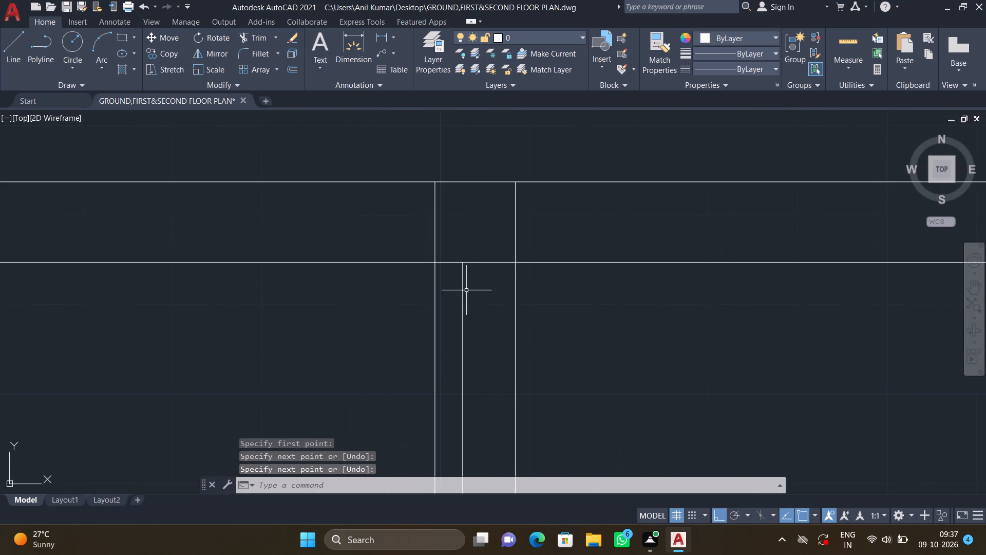
{"action": "scroll", "coordinate": [469, 286], "scroll_direction": "up", "scroll_amount": 3}
{"action": "key", "text": "l"}
{"action": "key", "text": "Return"}
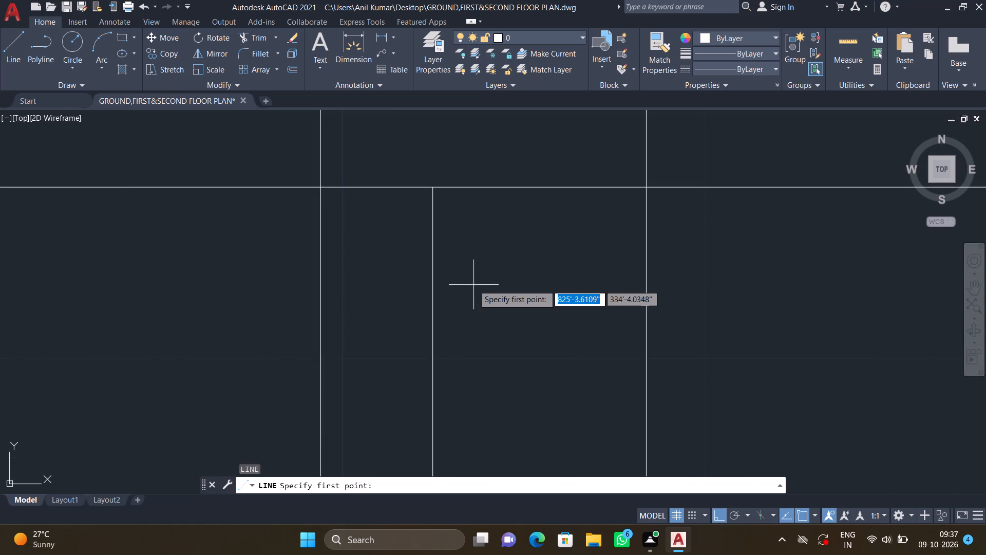
{"action": "left_click", "coordinate": [480, 187]}
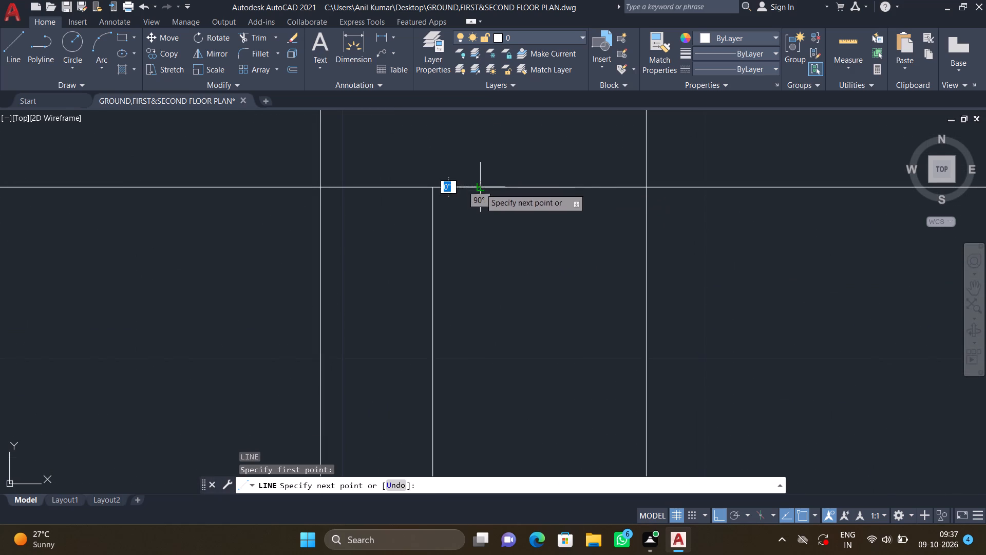
{"action": "scroll", "coordinate": [475, 316], "scroll_direction": "down", "scroll_amount": 4}
{"action": "middle_click_drag", "start_coordinate": [465, 329], "coordinate": [455, 286]}
{"action": "scroll", "coordinate": [464, 293], "scroll_direction": "down", "scroll_amount": 3}
{"action": "middle_click_drag", "start_coordinate": [456, 365], "coordinate": [456, 345]}
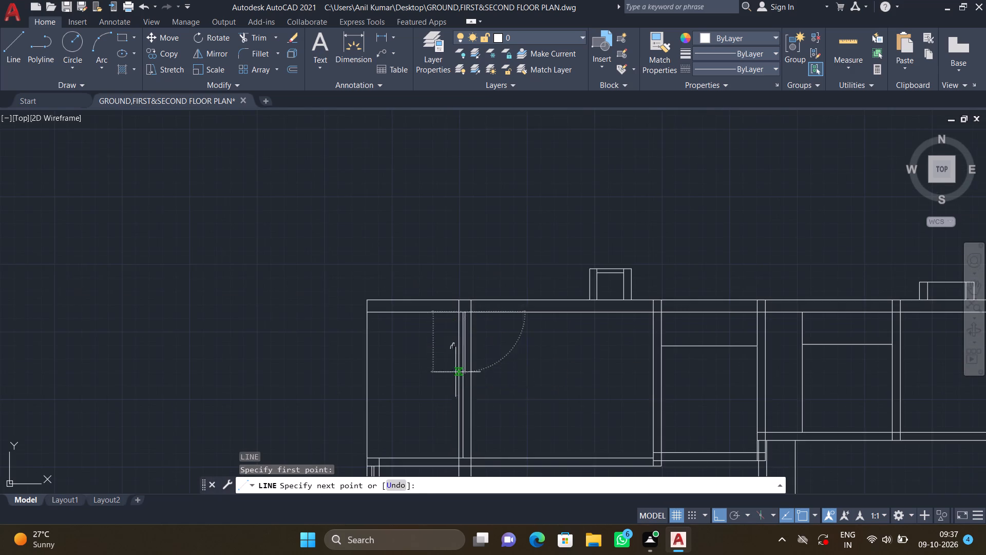
{"action": "middle_click_drag", "start_coordinate": [456, 345], "coordinate": [443, 236]}
{"action": "scroll", "coordinate": [456, 304], "scroll_direction": "up", "scroll_amount": 3}
{"action": "scroll", "coordinate": [424, 391], "scroll_direction": "up", "scroll_amount": 2}
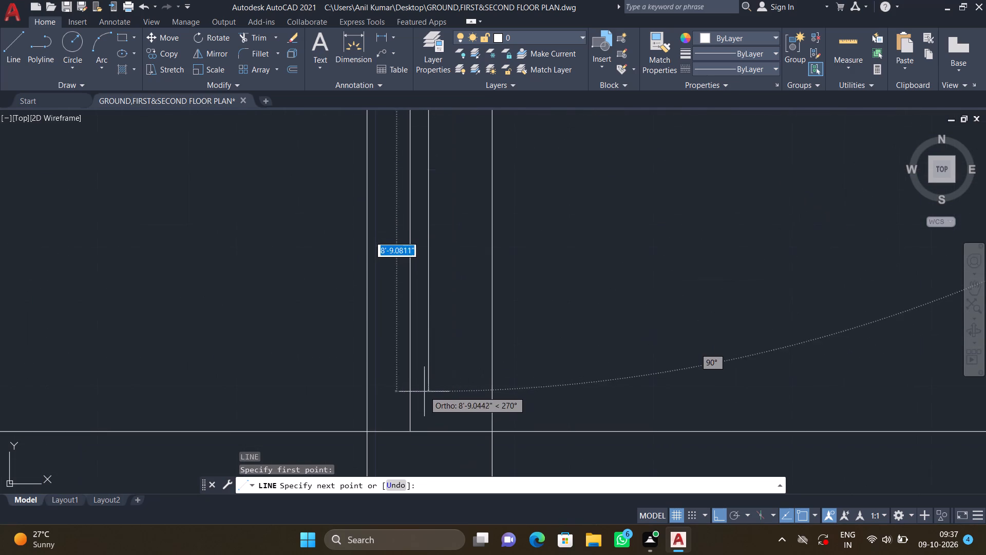
{"action": "left_click", "coordinate": [429, 430]}
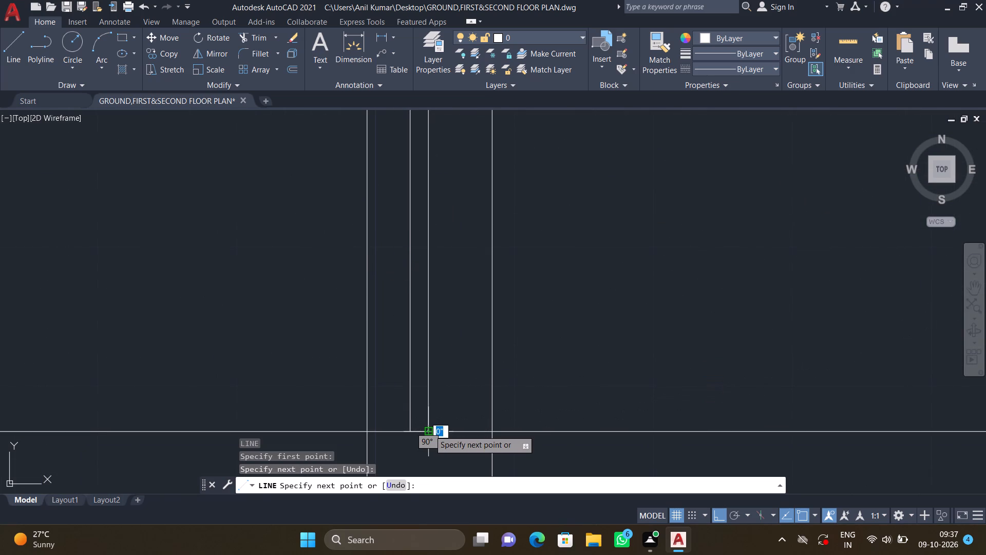
{"action": "key", "text": "Return"}
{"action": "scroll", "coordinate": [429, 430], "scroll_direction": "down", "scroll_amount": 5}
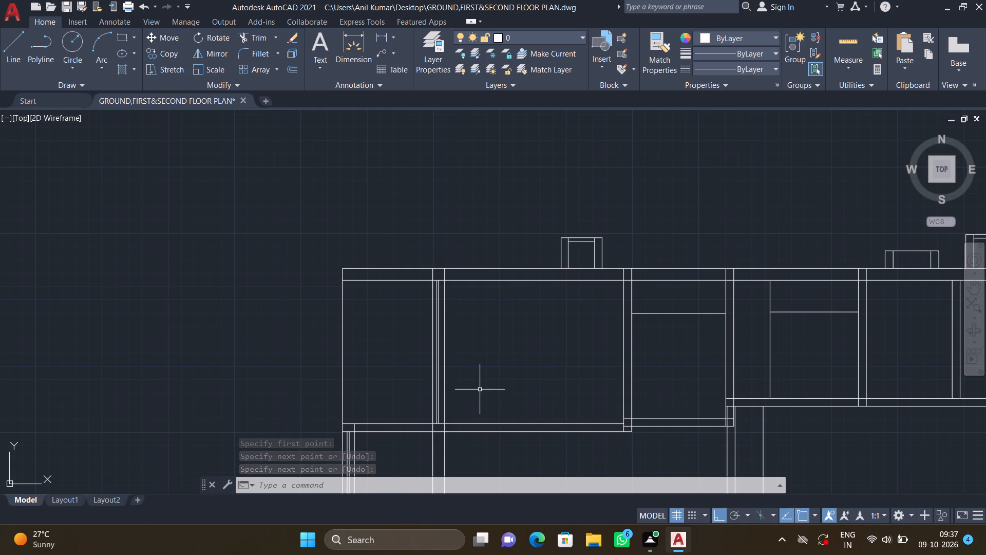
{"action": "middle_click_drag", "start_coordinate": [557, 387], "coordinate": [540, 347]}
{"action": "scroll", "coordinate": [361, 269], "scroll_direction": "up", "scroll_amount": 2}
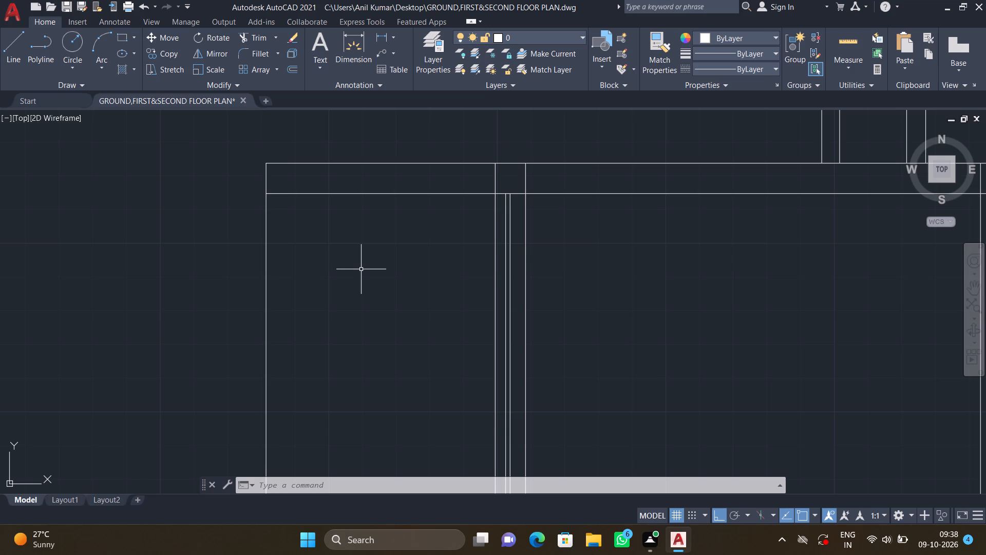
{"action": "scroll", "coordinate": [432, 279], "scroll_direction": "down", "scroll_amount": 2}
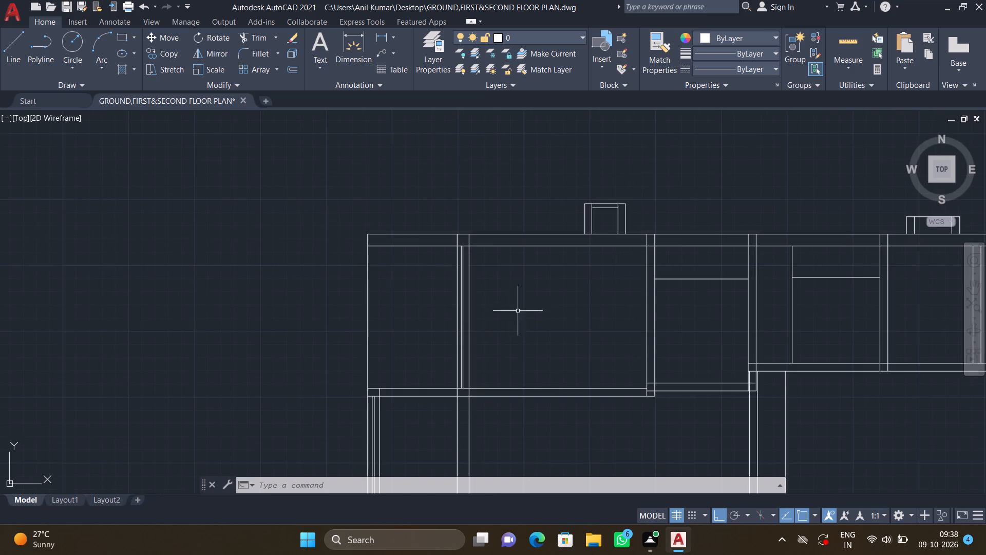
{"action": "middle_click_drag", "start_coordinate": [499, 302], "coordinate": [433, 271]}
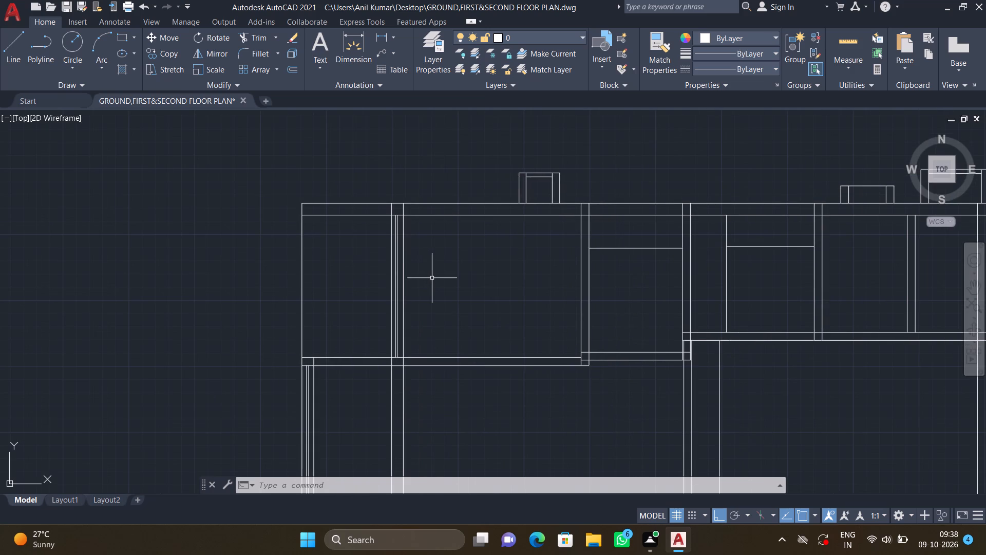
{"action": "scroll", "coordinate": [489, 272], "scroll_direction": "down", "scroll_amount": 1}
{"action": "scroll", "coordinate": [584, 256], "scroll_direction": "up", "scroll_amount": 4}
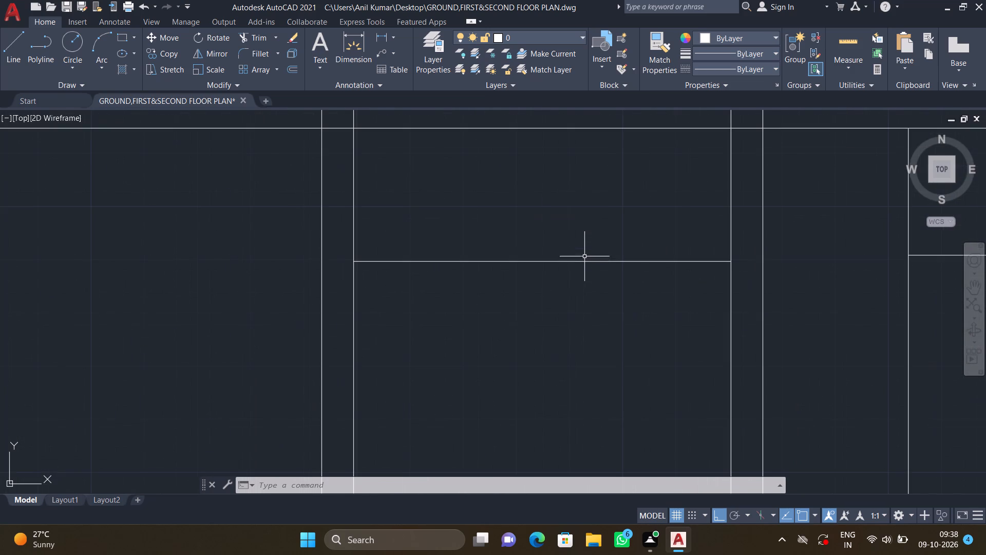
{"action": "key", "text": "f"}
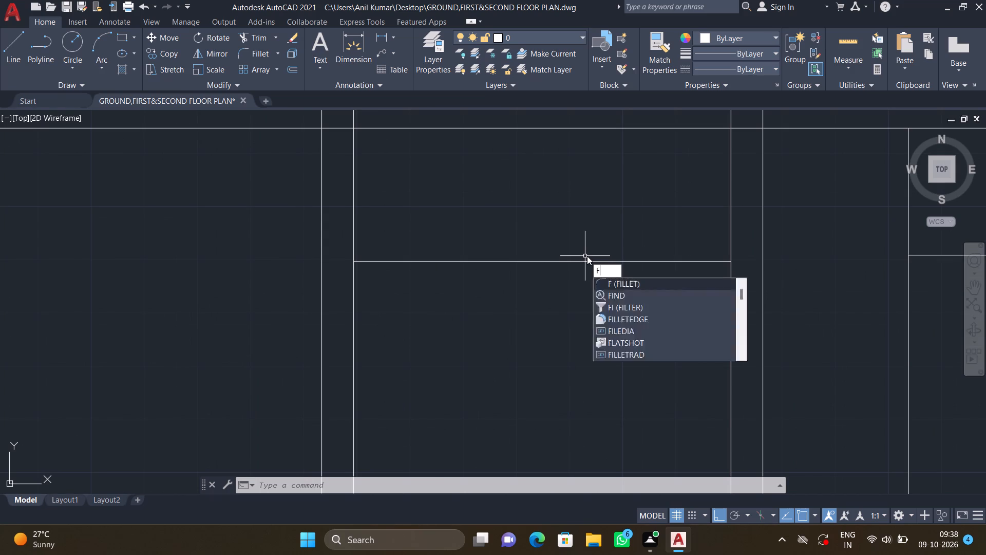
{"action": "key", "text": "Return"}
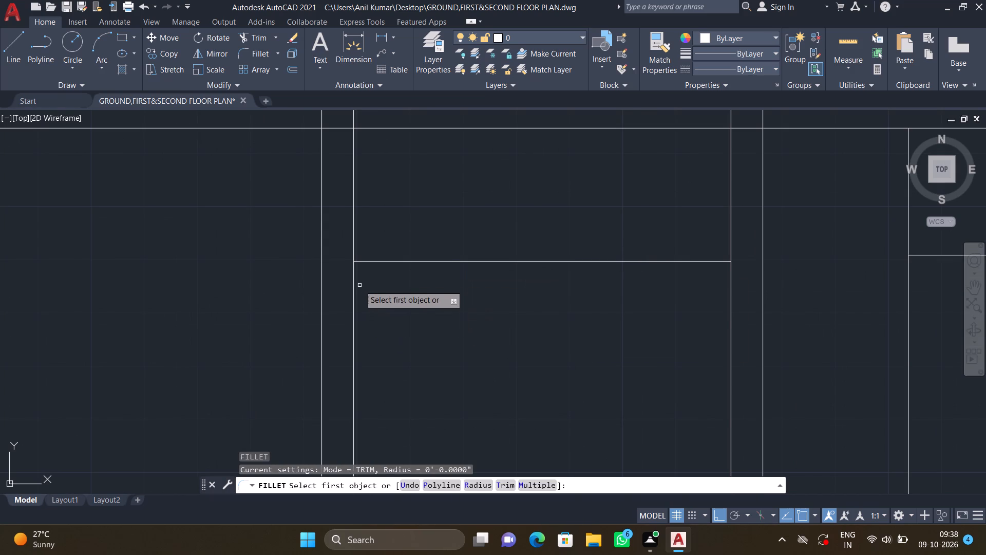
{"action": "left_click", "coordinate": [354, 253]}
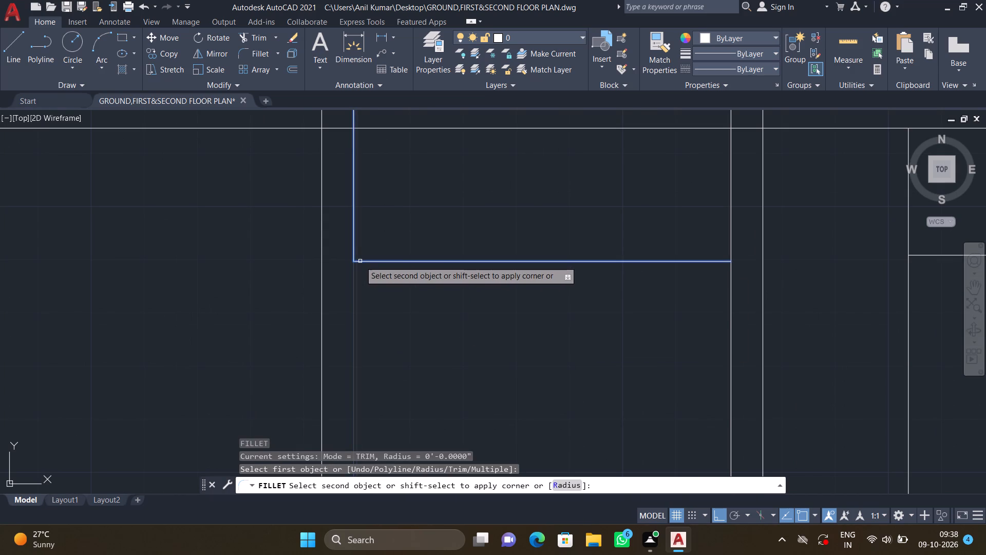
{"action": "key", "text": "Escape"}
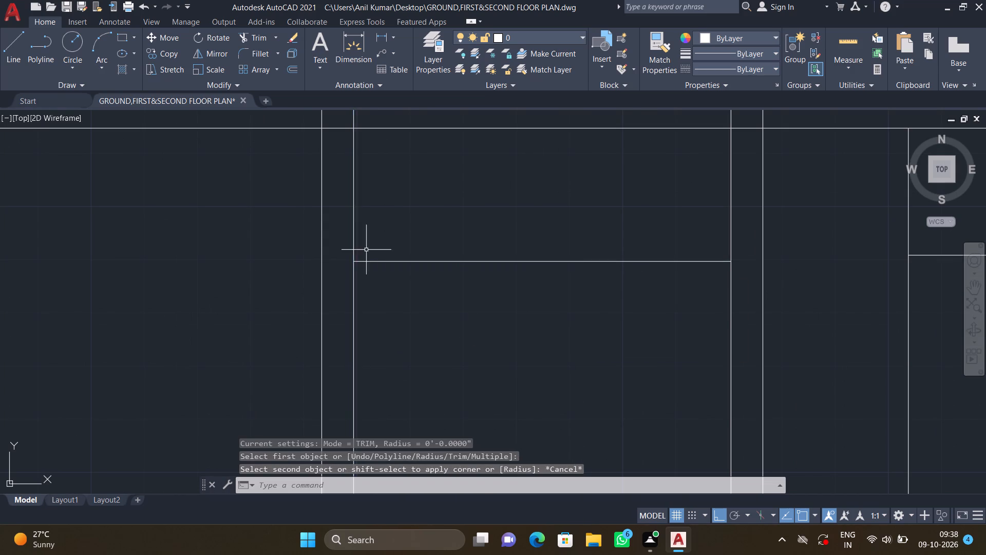
Draw a closed rectangle of lines, 6' long by 9" high, in the empty space west of the floor plan.
{"action": "scroll", "coordinate": [433, 278], "scroll_direction": "down", "scroll_amount": 3}
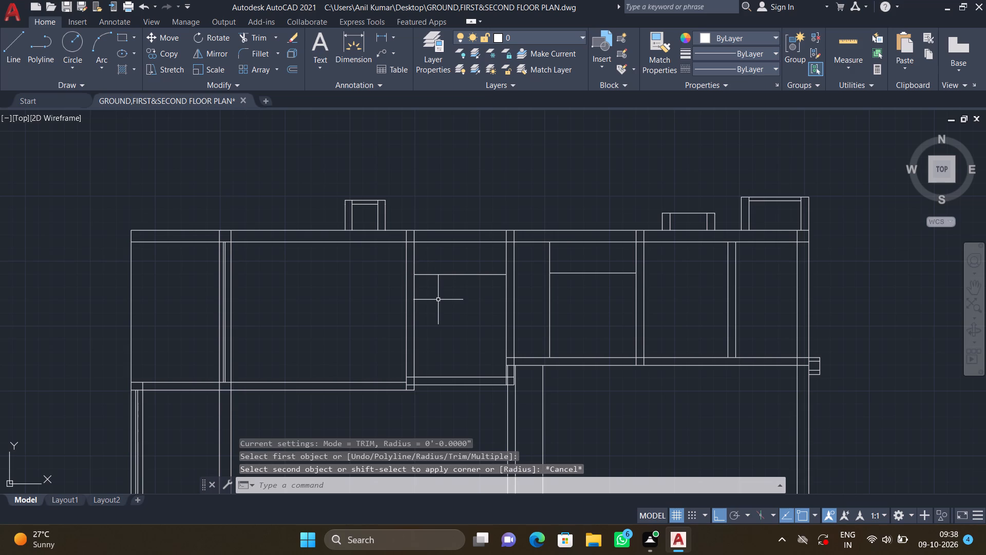
{"action": "middle_click_drag", "start_coordinate": [356, 288], "coordinate": [515, 287]}
{"action": "scroll", "coordinate": [519, 288], "scroll_direction": "down", "scroll_amount": 3}
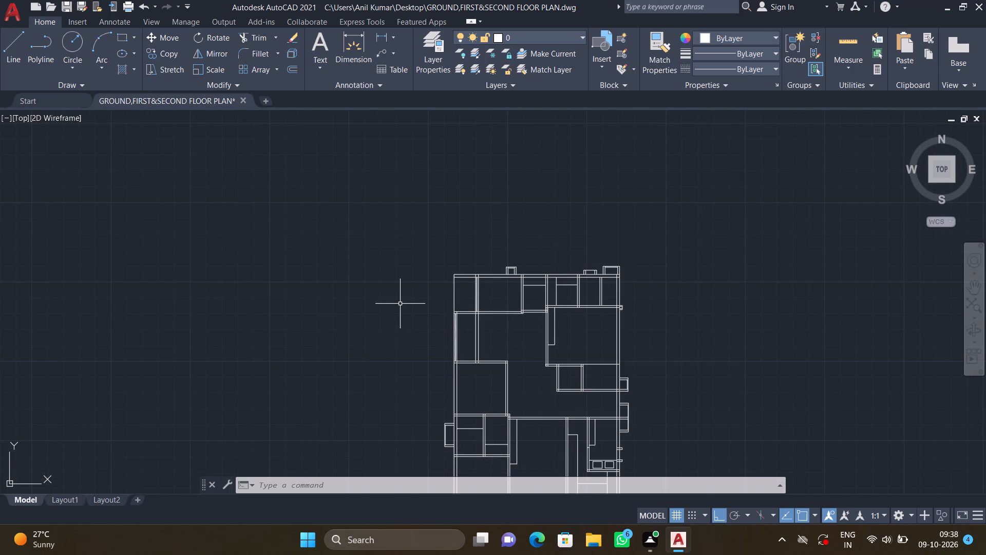
{"action": "middle_click_drag", "start_coordinate": [274, 257], "coordinate": [405, 252]}
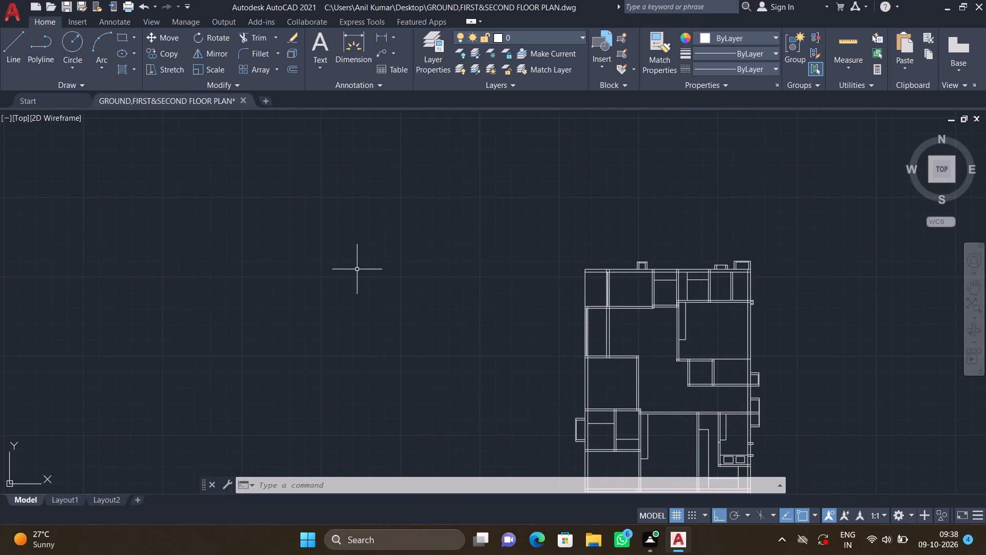
{"action": "key", "text": "l"}
{"action": "key", "text": "Return"}
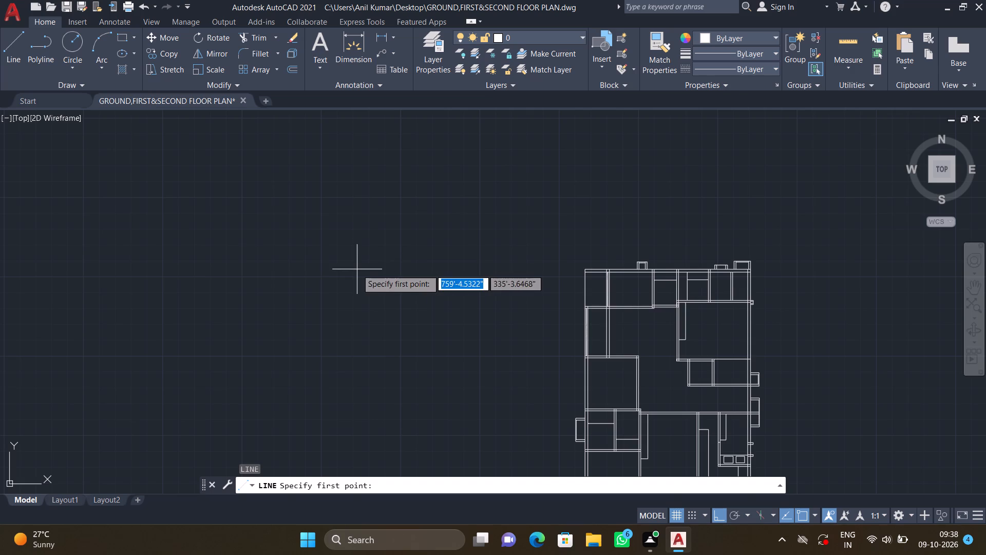
{"action": "left_click", "coordinate": [220, 263]}
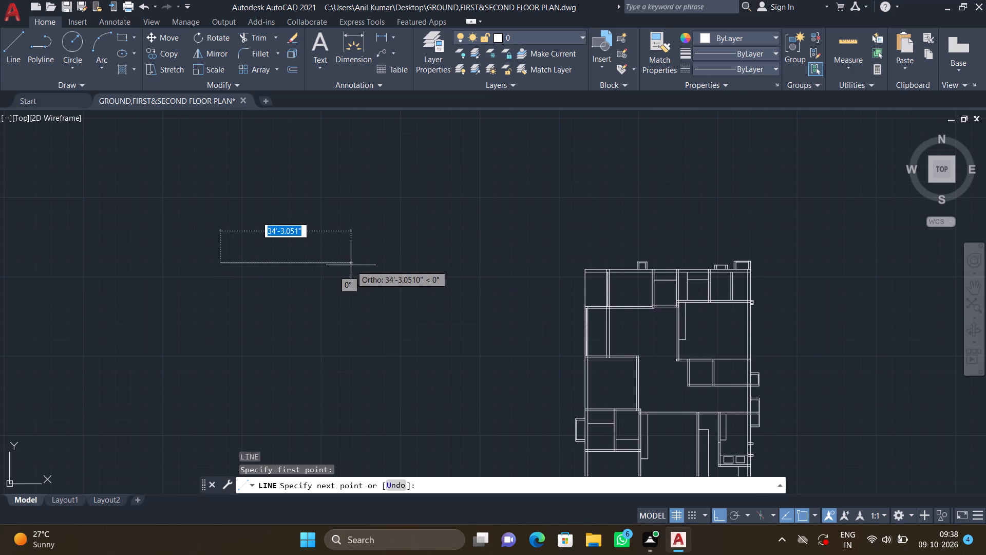
{"action": "type", "text": "6'"}
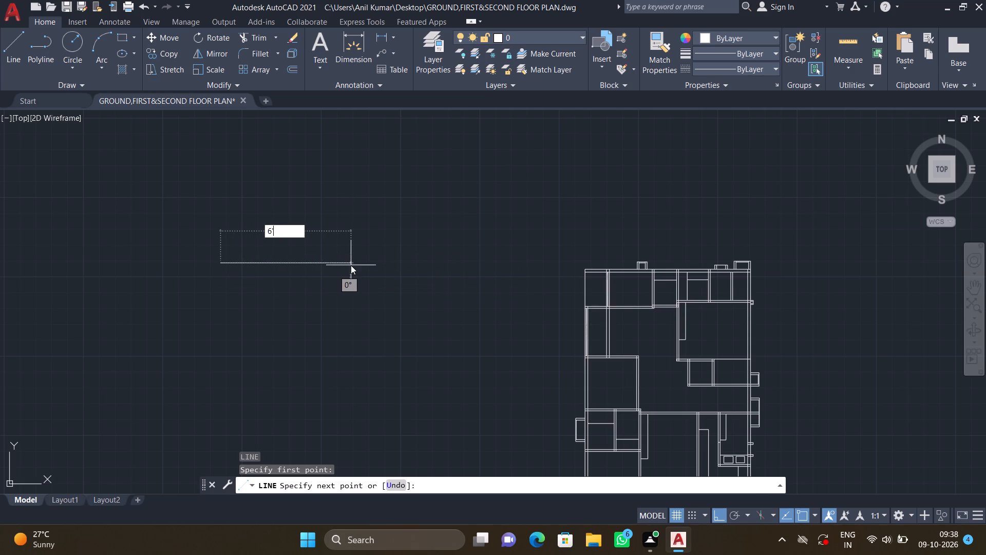
{"action": "key", "text": "Return"}
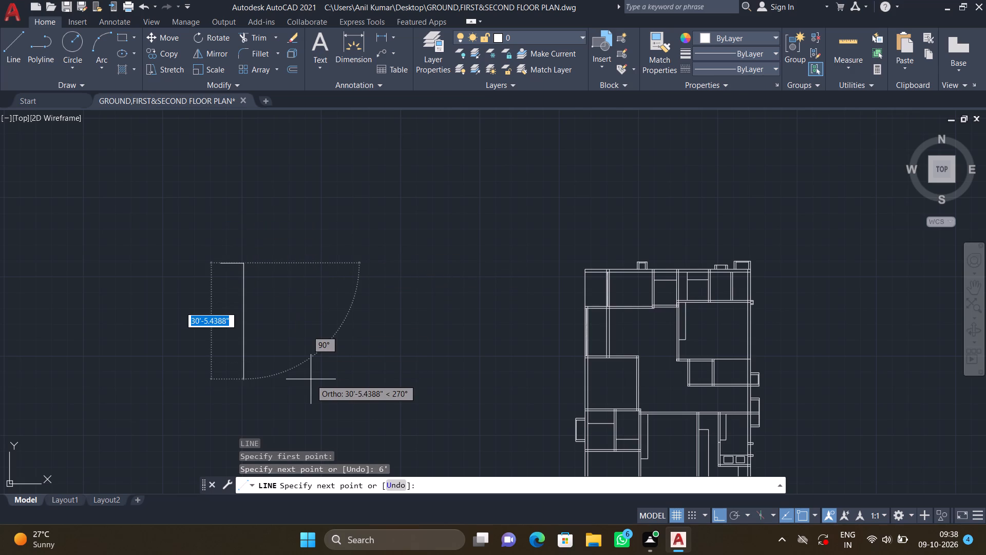
{"action": "key", "text": "9"}
{"action": "key", "text": "shift+quotedbl"}
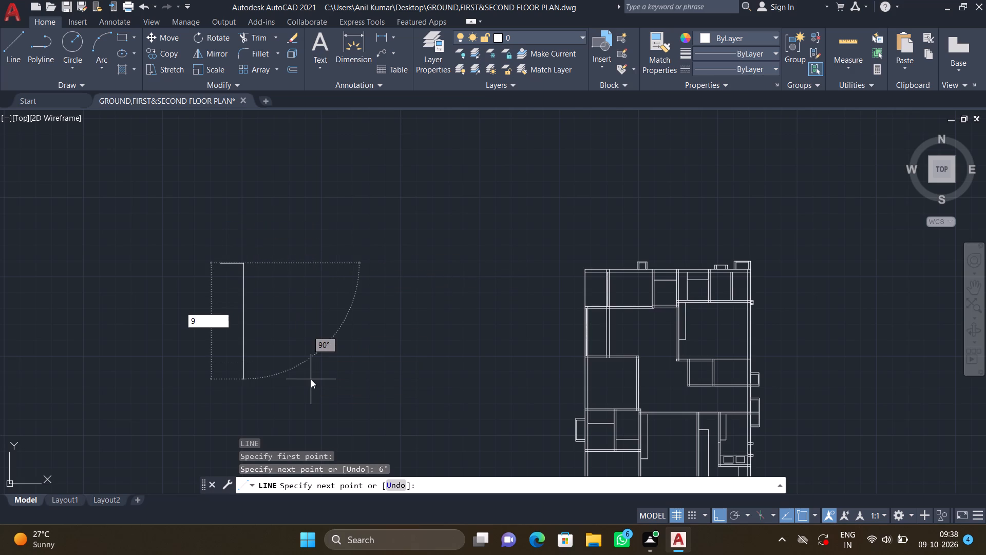
{"action": "key", "text": "Return"}
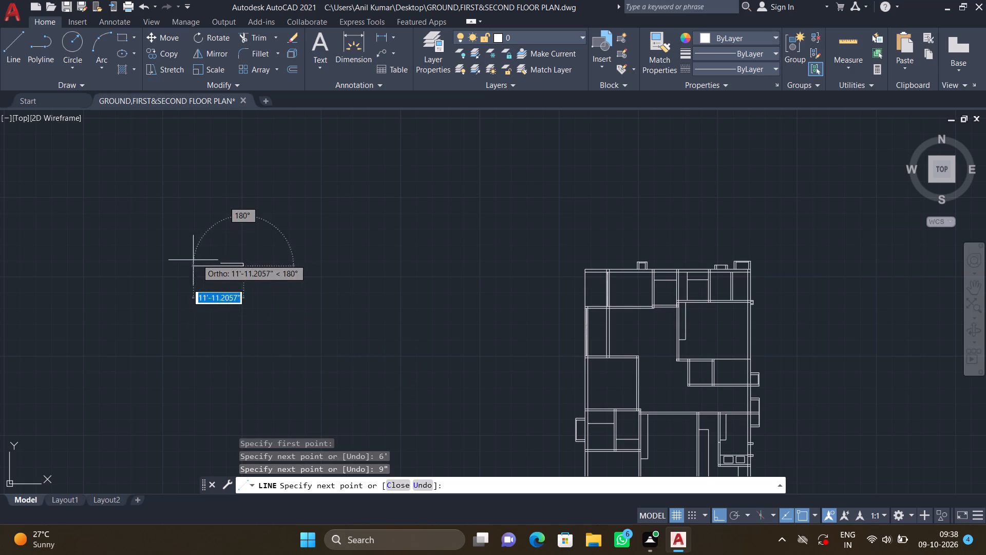
{"action": "type", "text": "6'"}
{"action": "key", "text": "Return"}
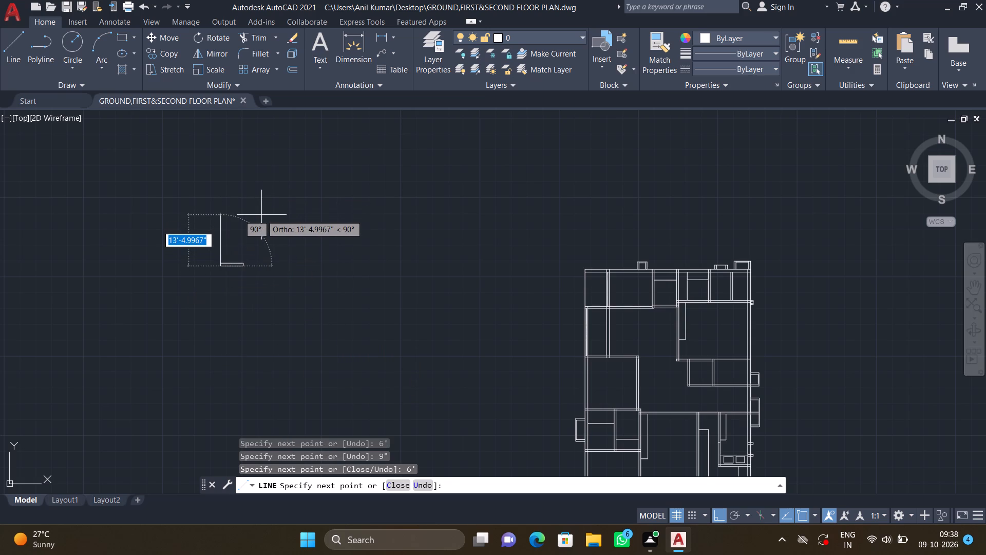
{"action": "key", "text": "9"}
{"action": "key", "text": "shift+quotedbl"}
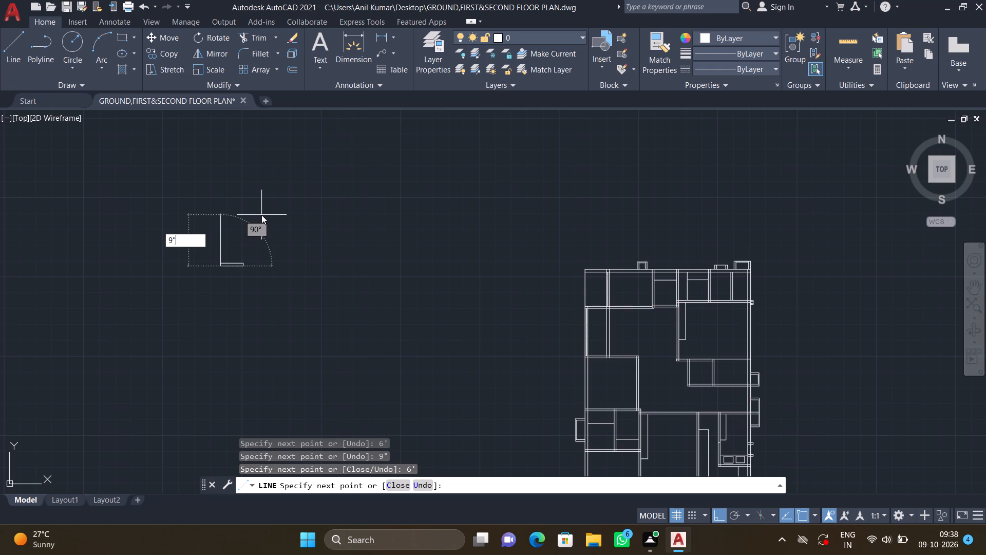
{"action": "key", "text": "Return"}
{"action": "key", "text": "Return"}
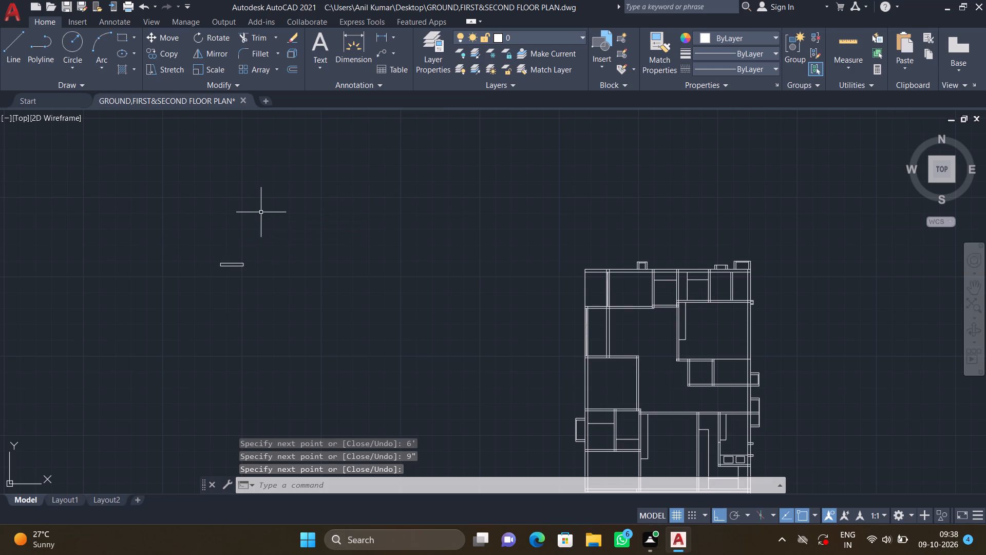
Offset the top and bottom edges of the 6' rectangle inward by 3" to form a window symbol.
{"action": "middle_click_drag", "start_coordinate": [288, 242], "coordinate": [357, 244]}
{"action": "scroll", "coordinate": [297, 279], "scroll_direction": "up", "scroll_amount": 3}
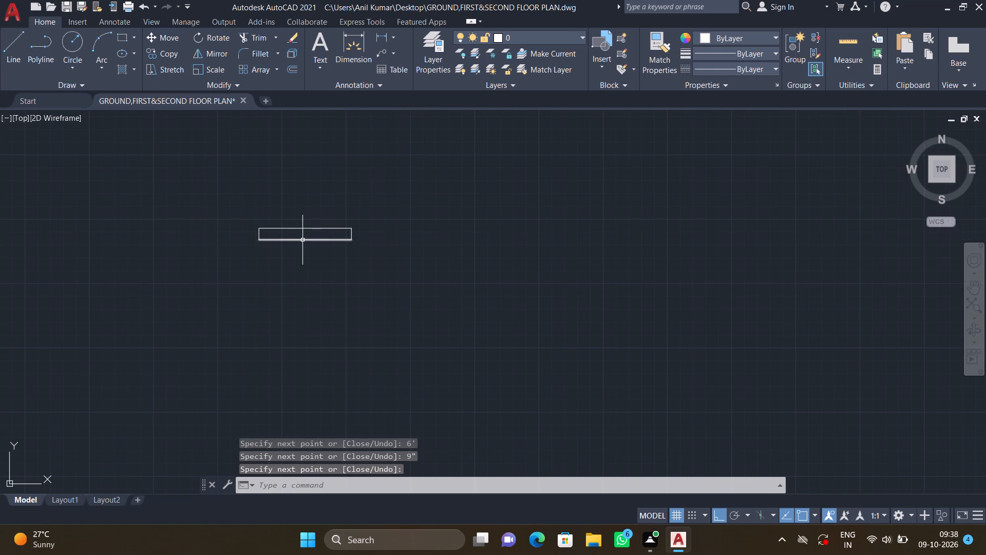
{"action": "scroll", "coordinate": [305, 234], "scroll_direction": "up", "scroll_amount": 3}
{"action": "key", "text": "o"}
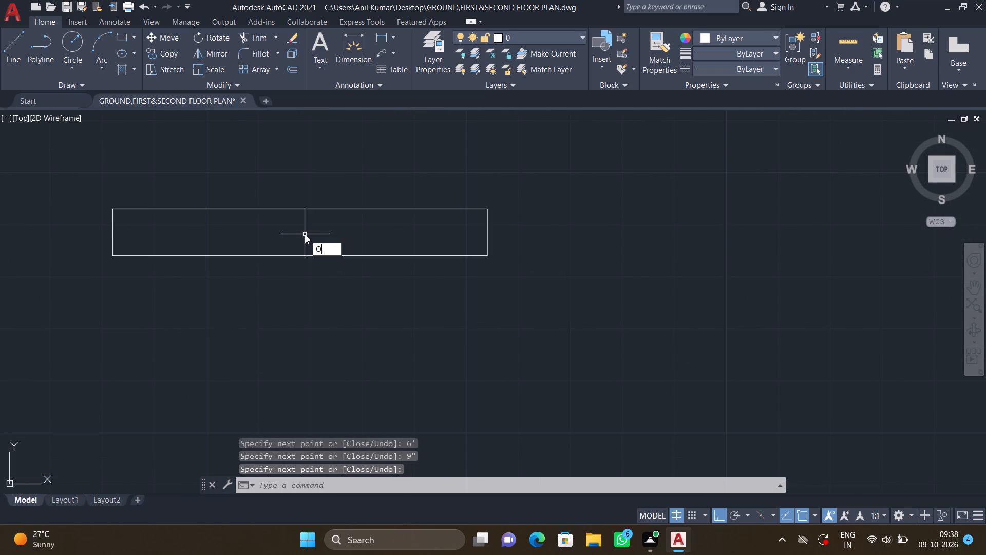
{"action": "key", "text": "Return"}
{"action": "type", "text": "3\""}
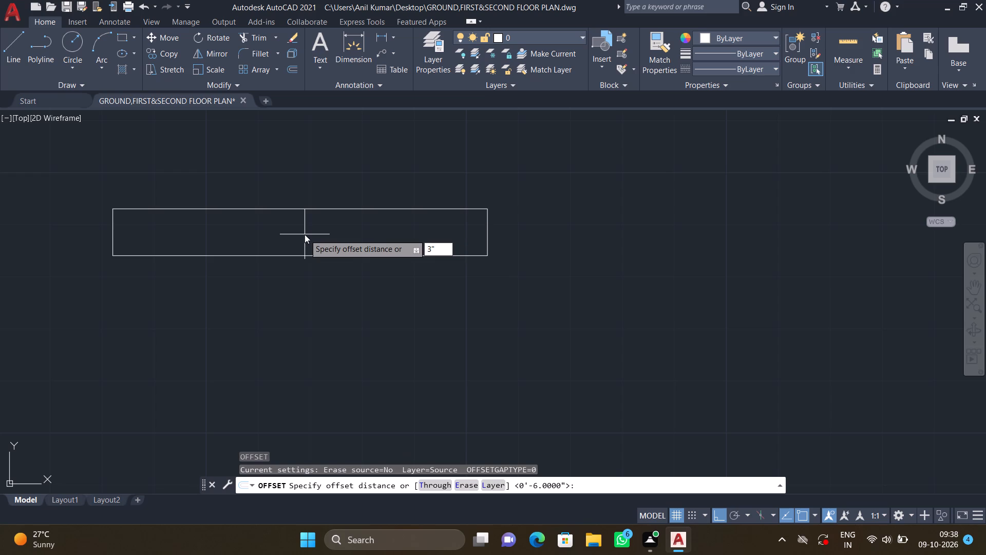
{"action": "key", "text": "Return"}
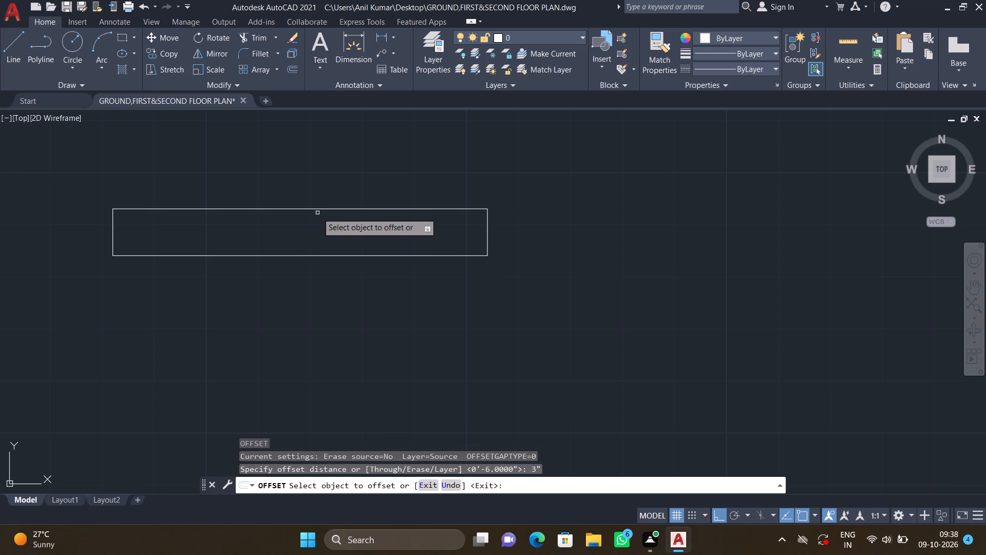
{"action": "left_click", "coordinate": [320, 209]}
{"action": "left_click", "coordinate": [315, 235]}
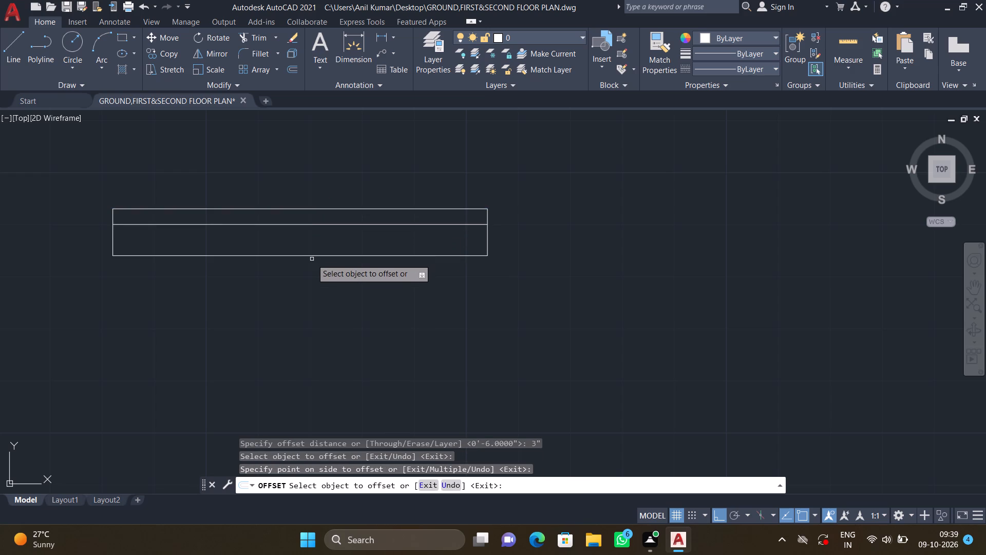
{"action": "double_click", "coordinate": [311, 256]}
{"action": "left_click", "coordinate": [313, 241]}
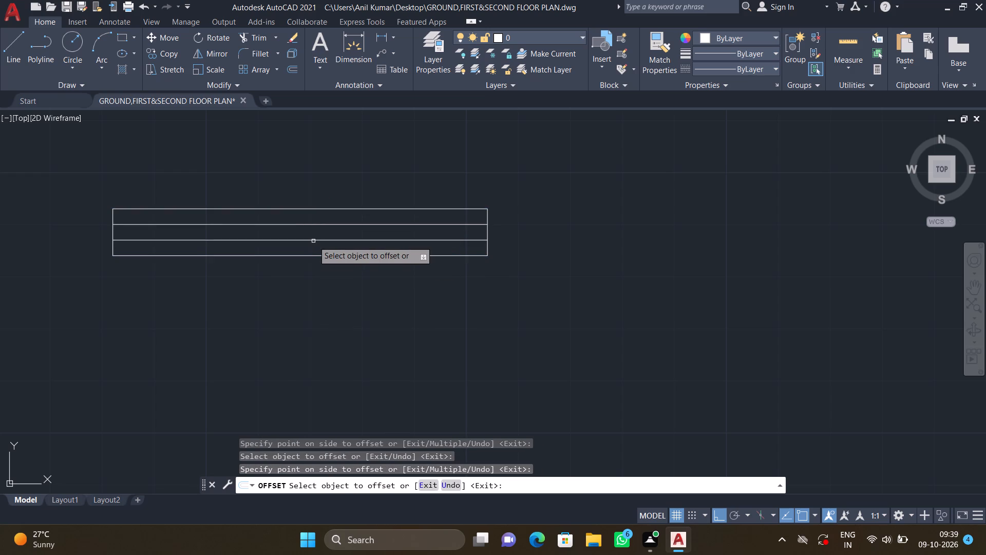
{"action": "key", "text": "Return"}
Draw a closed rectangle of lines, 4' long by 9" high, in the empty space below the 6' window symbol.
{"action": "scroll", "coordinate": [315, 241], "scroll_direction": "down", "scroll_amount": 5}
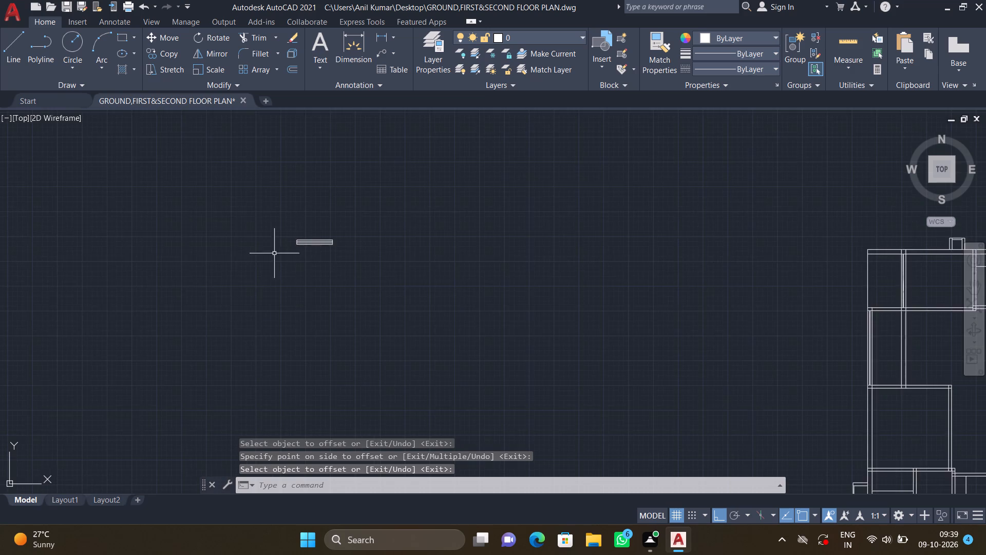
{"action": "middle_click_drag", "start_coordinate": [283, 261], "coordinate": [392, 237]}
{"action": "scroll", "coordinate": [423, 265], "scroll_direction": "up", "scroll_amount": 2}
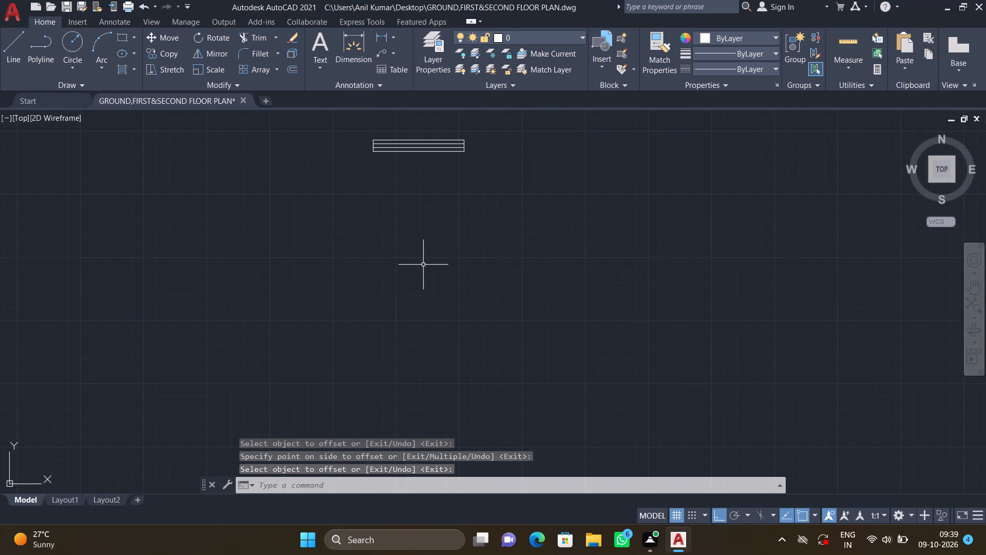
{"action": "key", "text": "l"}
{"action": "key", "text": "Return"}
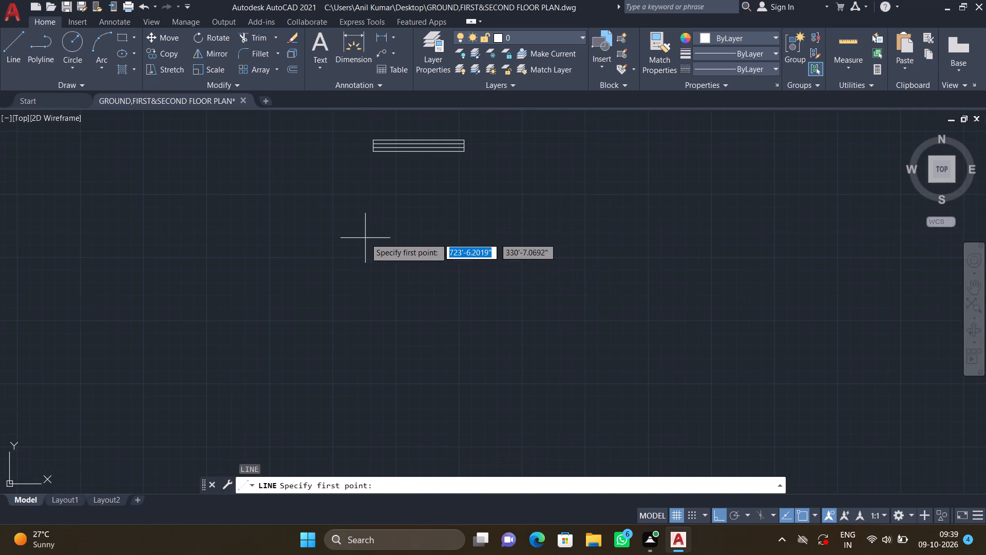
{"action": "left_click", "coordinate": [364, 239]}
{"action": "type", "text": "4'"}
{"action": "key", "text": "Return"}
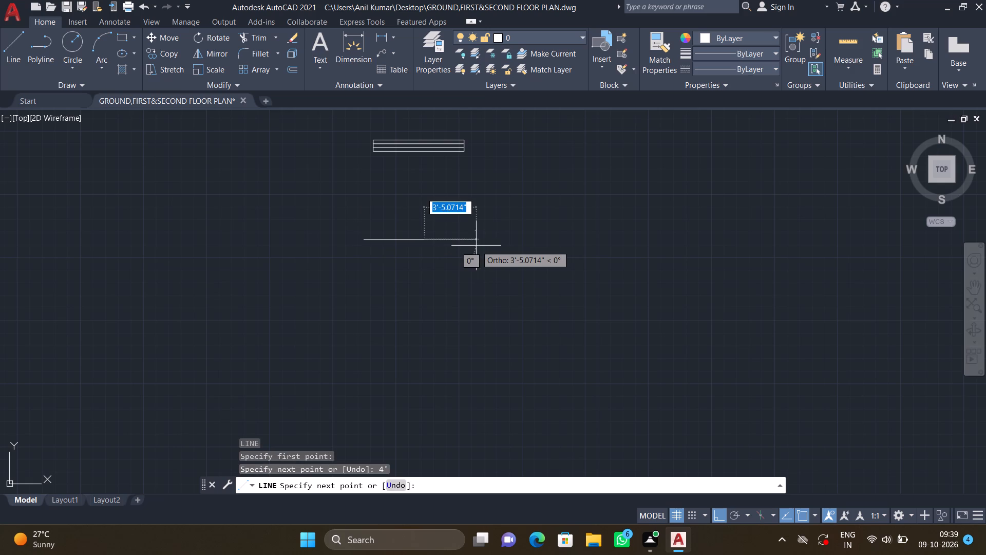
{"action": "key", "text": "9"}
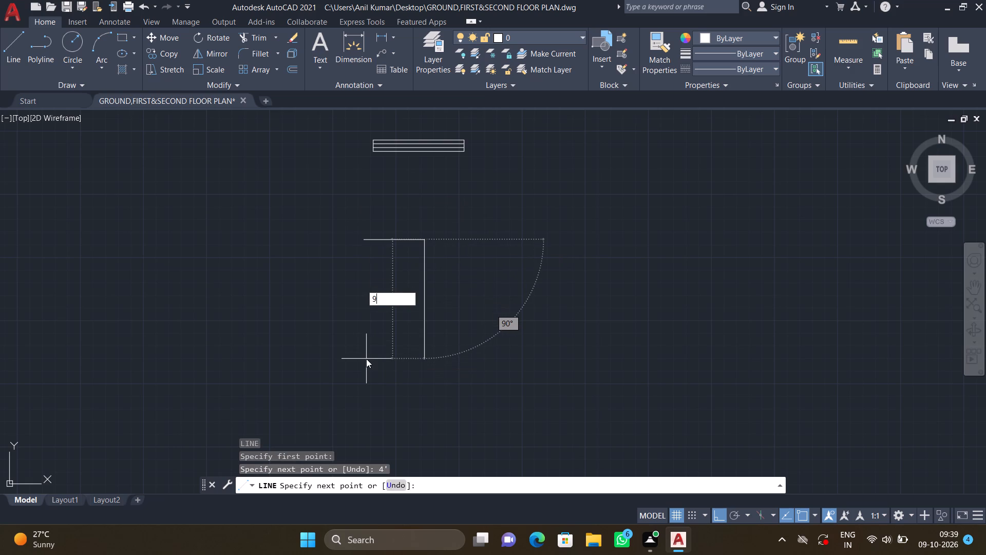
{"action": "key", "text": "shift+quotedbl"}
{"action": "key", "text": "Return"}
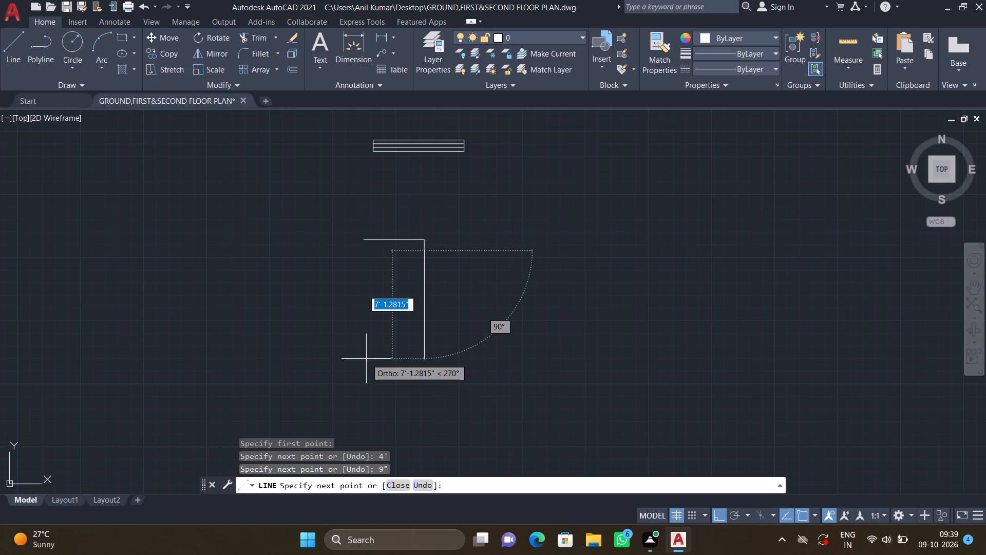
{"action": "type", "text": "4'"}
{"action": "key", "text": "Return"}
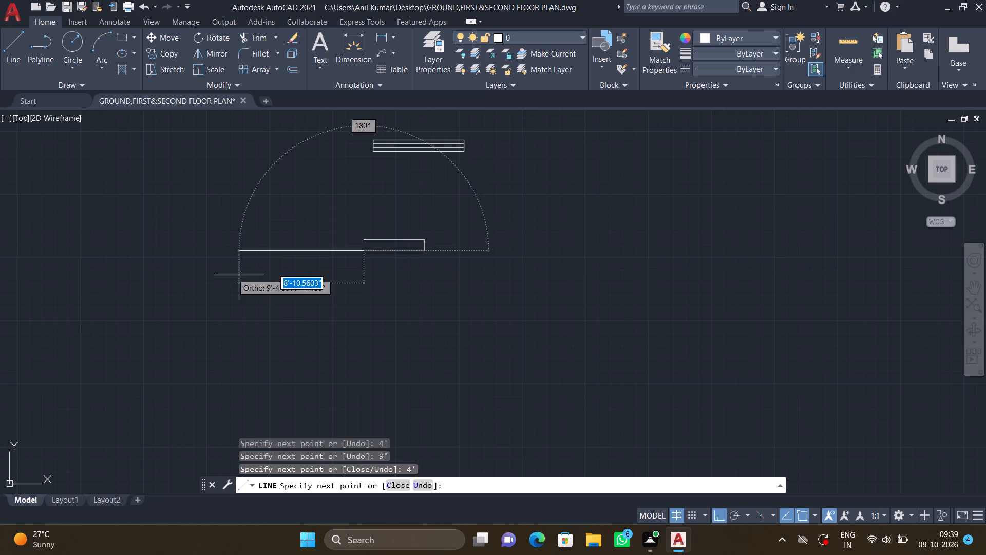
{"action": "key", "text": "9"}
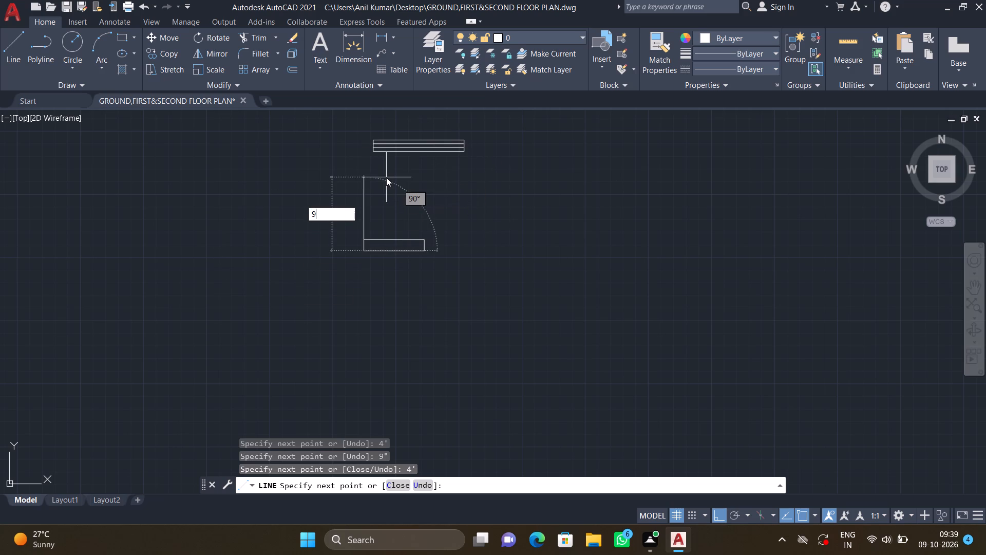
{"action": "key", "text": "shift+quotedbl"}
{"action": "key", "text": "Return"}
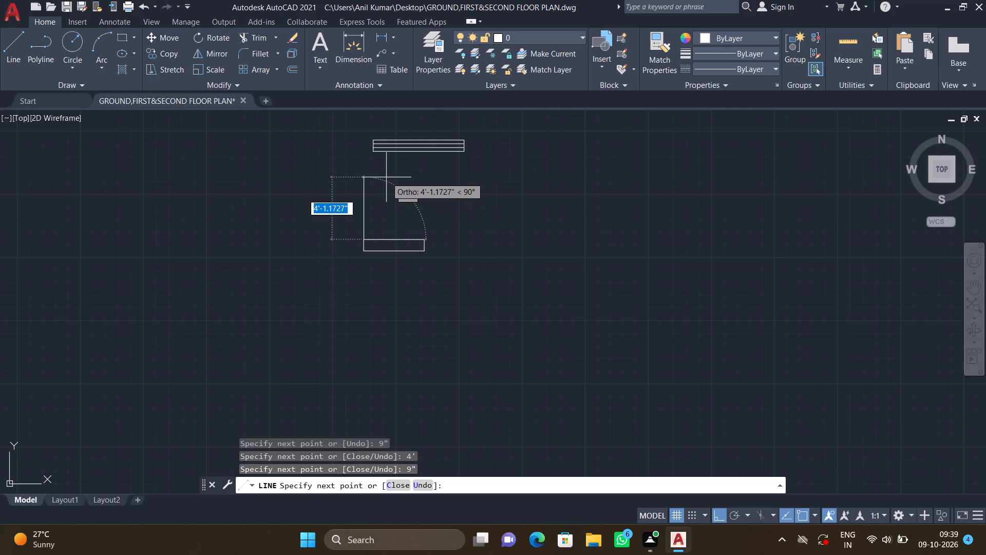
{"action": "key", "text": "Return"}
Offset the top and bottom edges of the 4' rectangle inward by 3" to form a second window symbol.
{"action": "middle_click_drag", "start_coordinate": [407, 257], "coordinate": [486, 294]}
{"action": "scroll", "coordinate": [470, 287], "scroll_direction": "up", "scroll_amount": 4}
{"action": "key", "text": "o"}
{"action": "key", "text": "Return"}
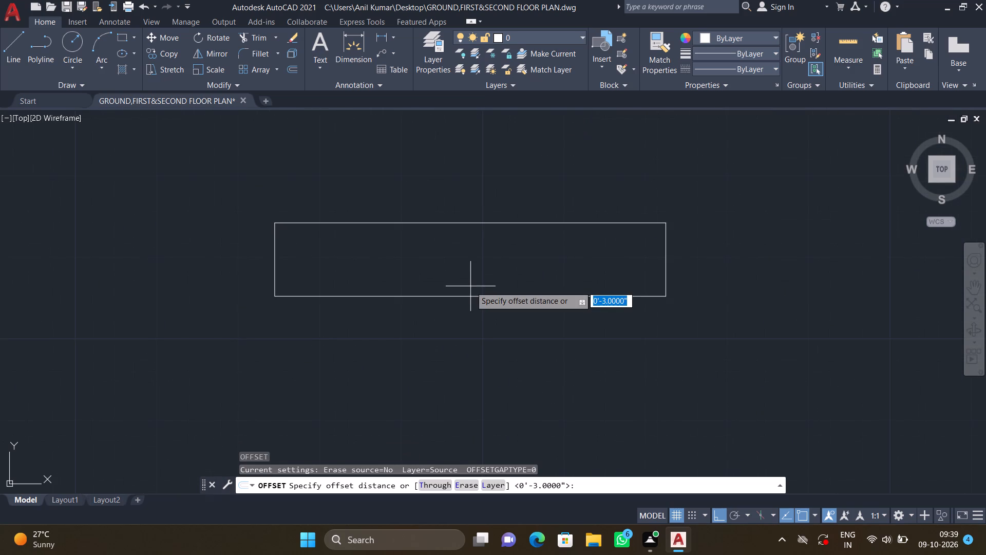
{"action": "type", "text": "3\""}
{"action": "key", "text": "Return"}
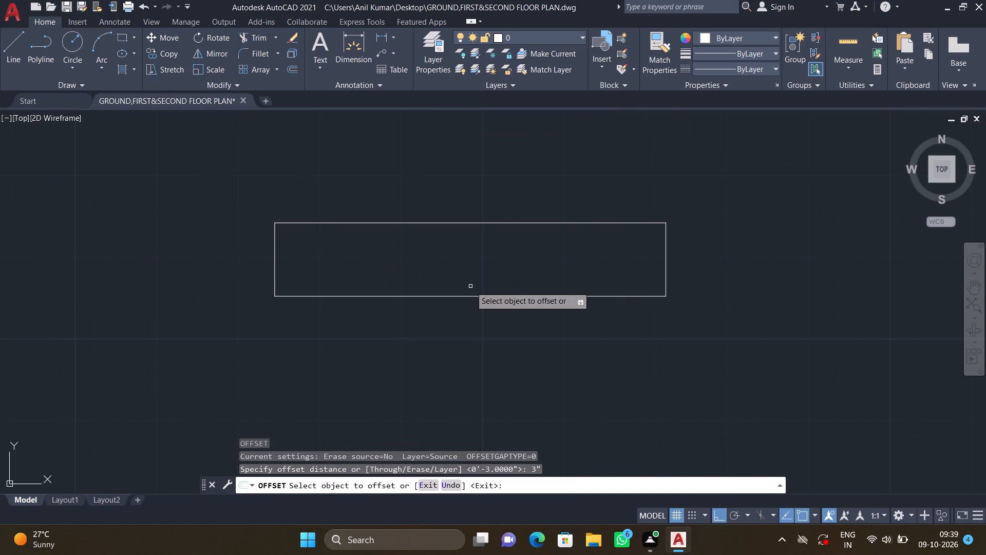
{"action": "left_click", "coordinate": [476, 224]}
{"action": "left_click", "coordinate": [483, 248]}
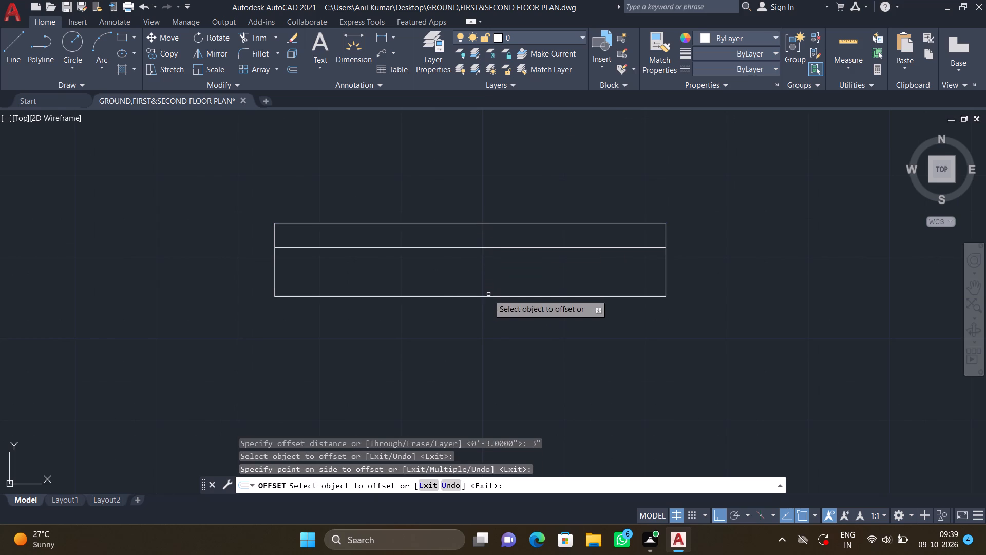
{"action": "left_click_drag", "start_coordinate": [488, 297], "coordinate": [486, 292]}
{"action": "left_click", "coordinate": [484, 265]}
{"action": "key", "text": "Return"}
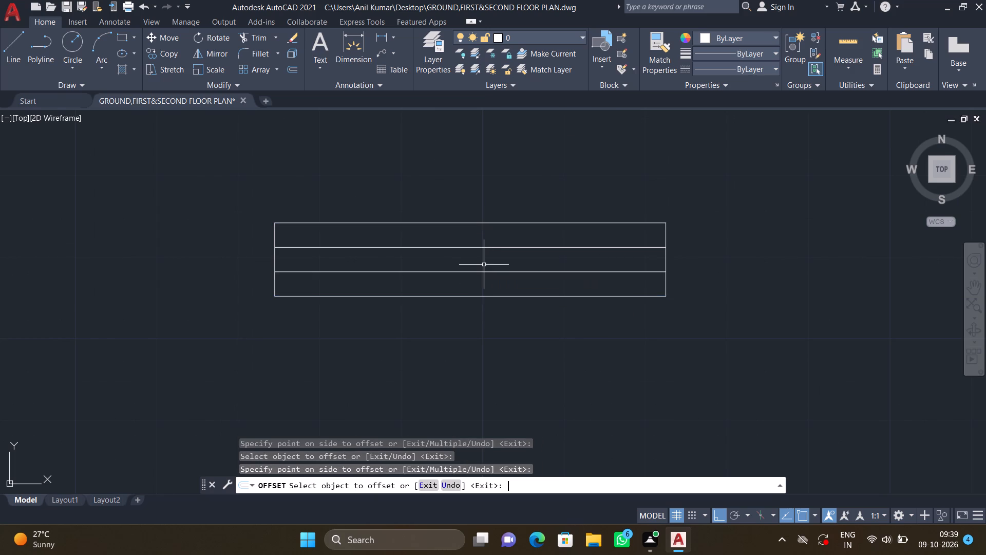
Copy the whole 6' window symbol with Ortho turned off.
{"action": "scroll", "coordinate": [513, 283], "scroll_direction": "down", "scroll_amount": 4}
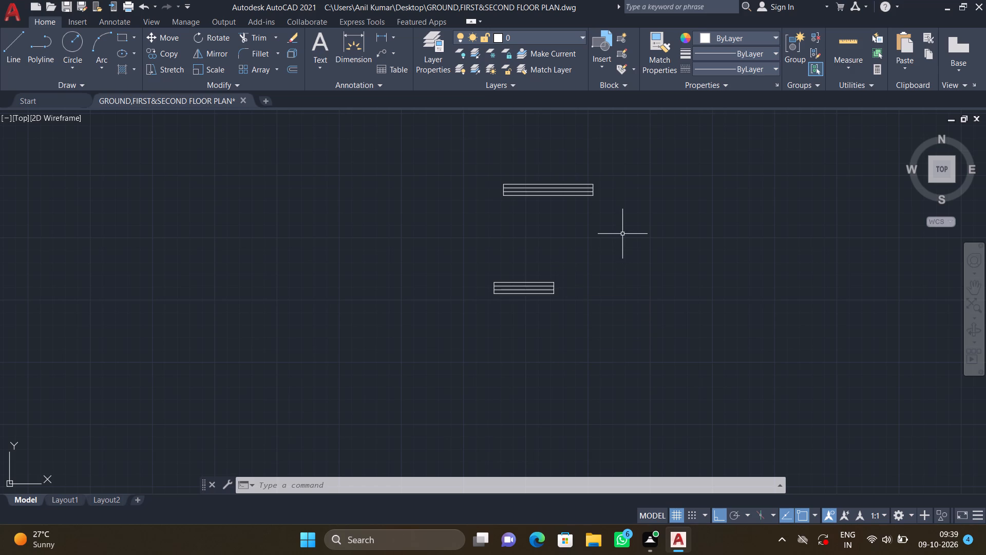
{"action": "type", "text": "CO"}
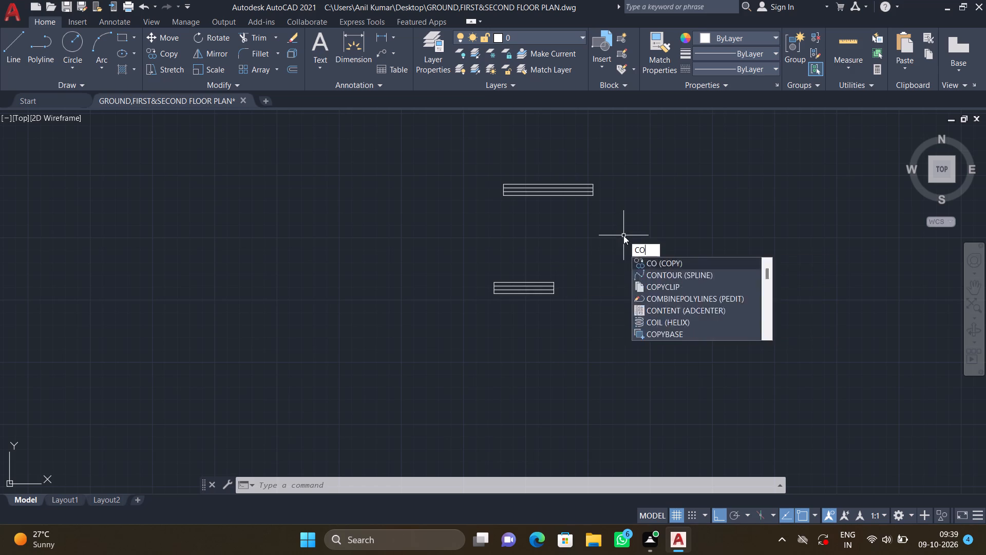
{"action": "key", "text": "Return"}
{"action": "left_click_drag", "start_coordinate": [631, 214], "coordinate": [630, 214]}
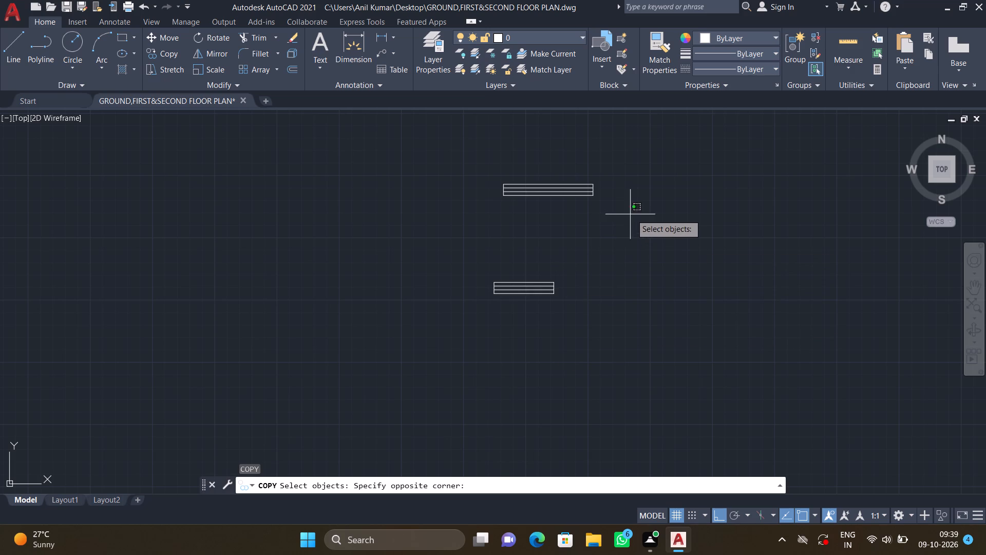
{"action": "left_click_drag", "start_coordinate": [630, 214], "coordinate": [623, 205]}
{"action": "left_click", "coordinate": [483, 149]}
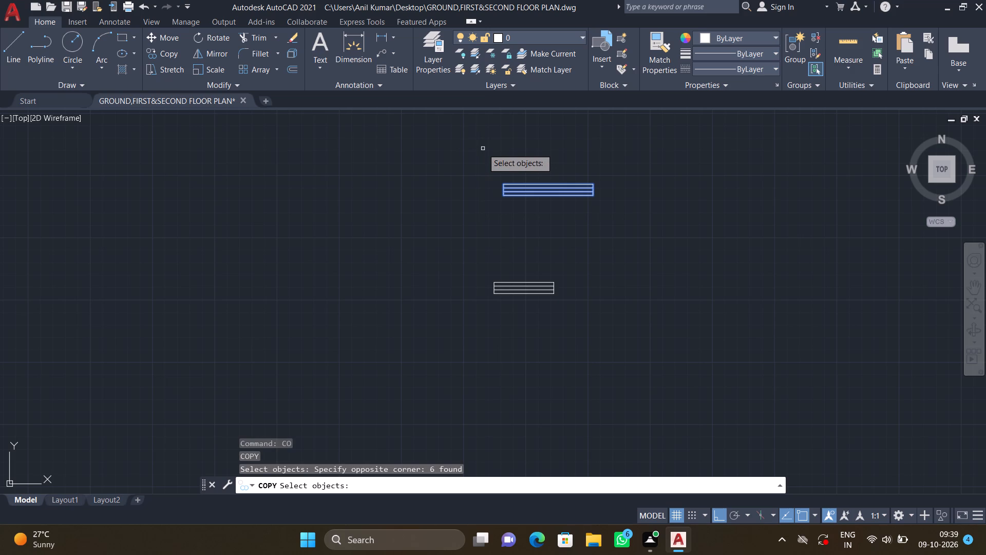
{"action": "key", "text": "Return"}
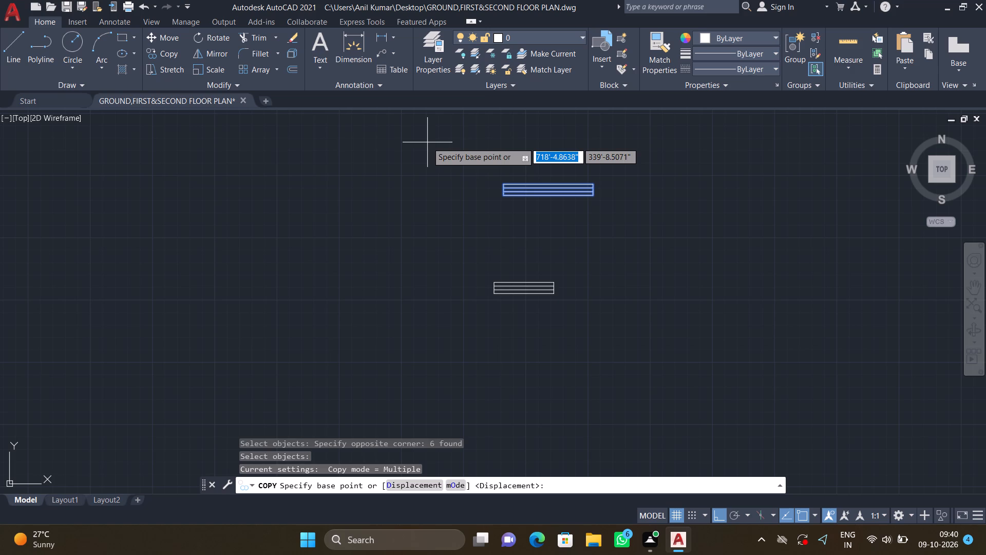
{"action": "key", "text": "F8"}
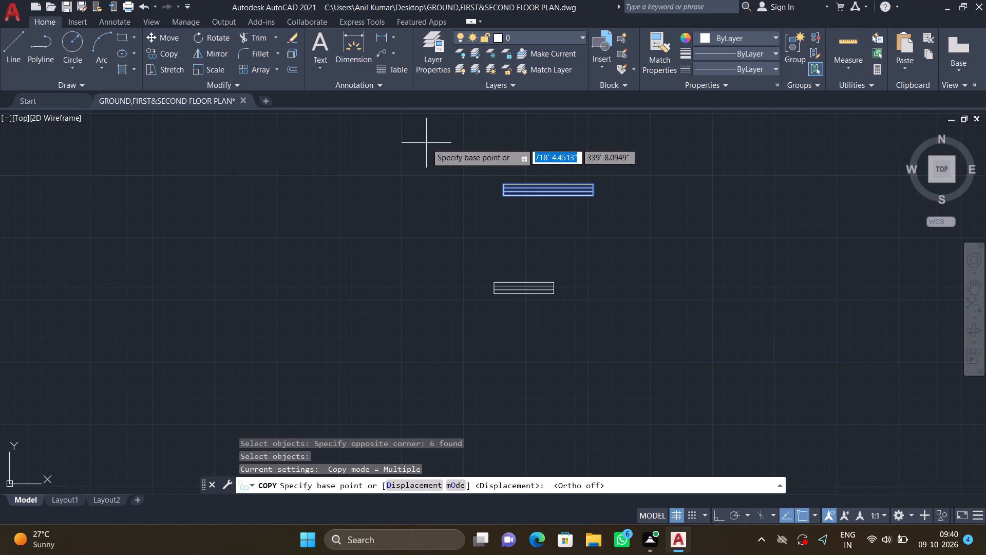
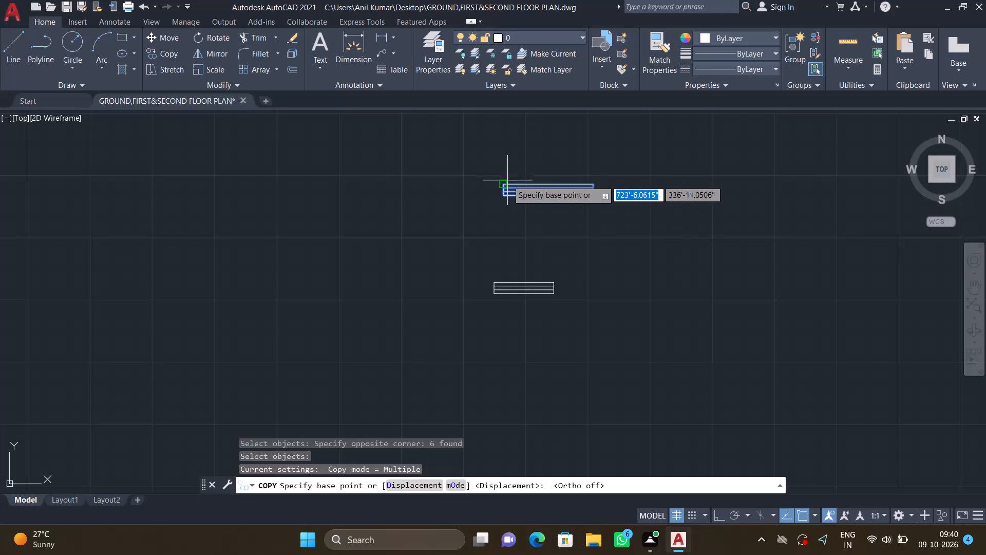
Place one copy of the 6' window symbol in the plan's bottom exterior wall, in the middle room, using the symbol's top-left corner as base point.
{"action": "scroll", "coordinate": [507, 181], "scroll_direction": "up", "scroll_amount": 2}
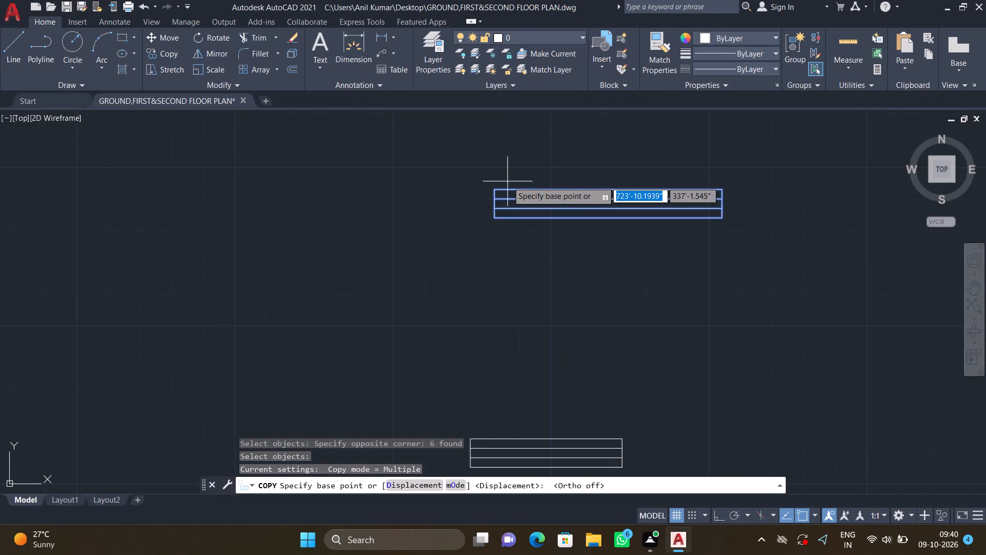
{"action": "left_click", "coordinate": [494, 189]}
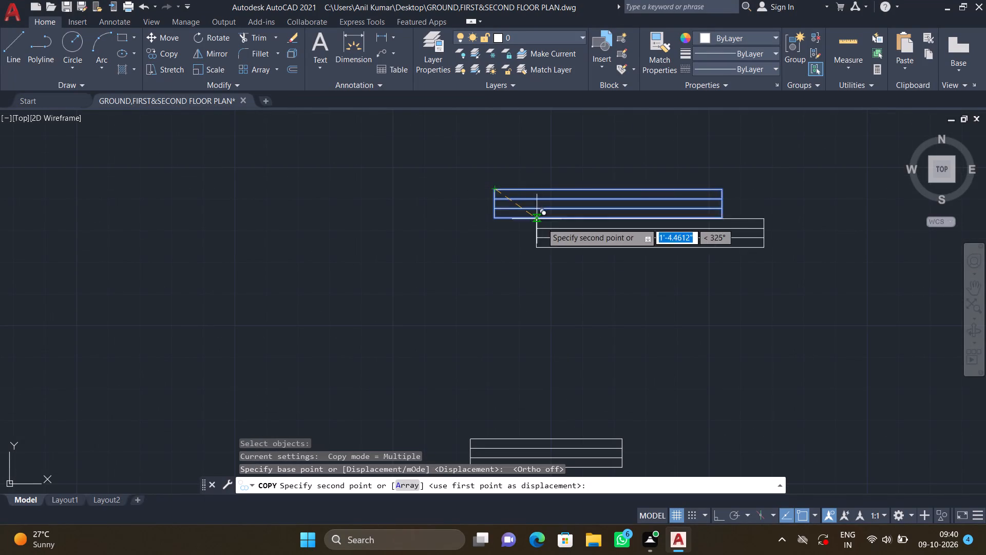
{"action": "scroll", "coordinate": [557, 240], "scroll_direction": "down", "scroll_amount": 3}
{"action": "middle_click_drag", "start_coordinate": [594, 299], "coordinate": [482, 224]}
{"action": "scroll", "coordinate": [477, 226], "scroll_direction": "down", "scroll_amount": 2}
{"action": "middle_click_drag", "start_coordinate": [586, 292], "coordinate": [470, 237]}
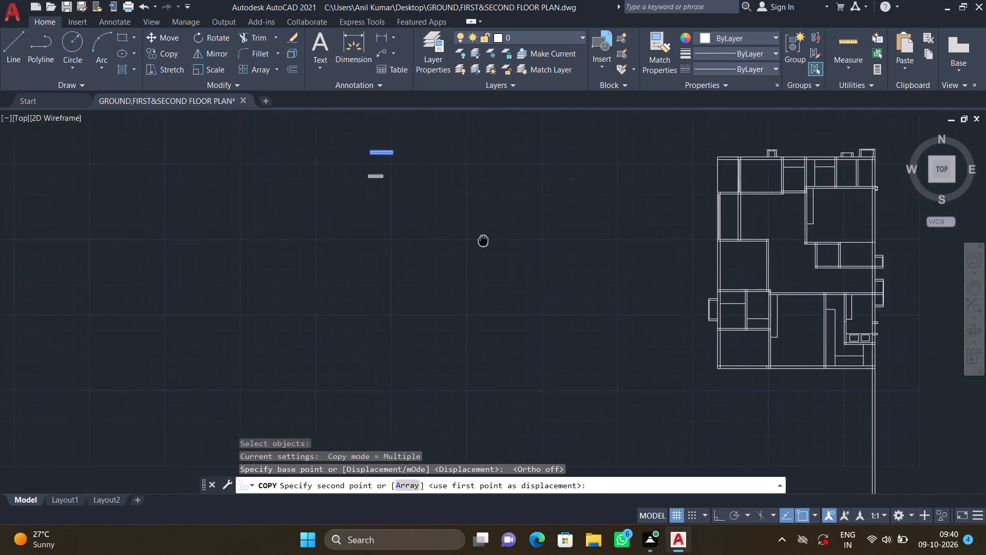
{"action": "middle_click_drag", "start_coordinate": [470, 237], "coordinate": [460, 235]}
{"action": "scroll", "coordinate": [453, 235], "scroll_direction": "down", "scroll_amount": 1}
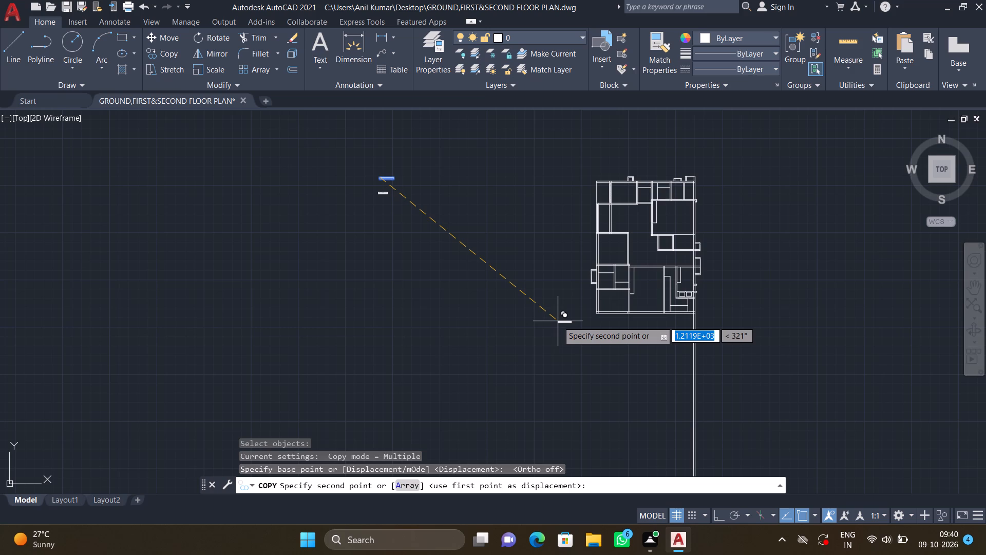
{"action": "scroll", "coordinate": [593, 345], "scroll_direction": "down", "scroll_amount": 1}
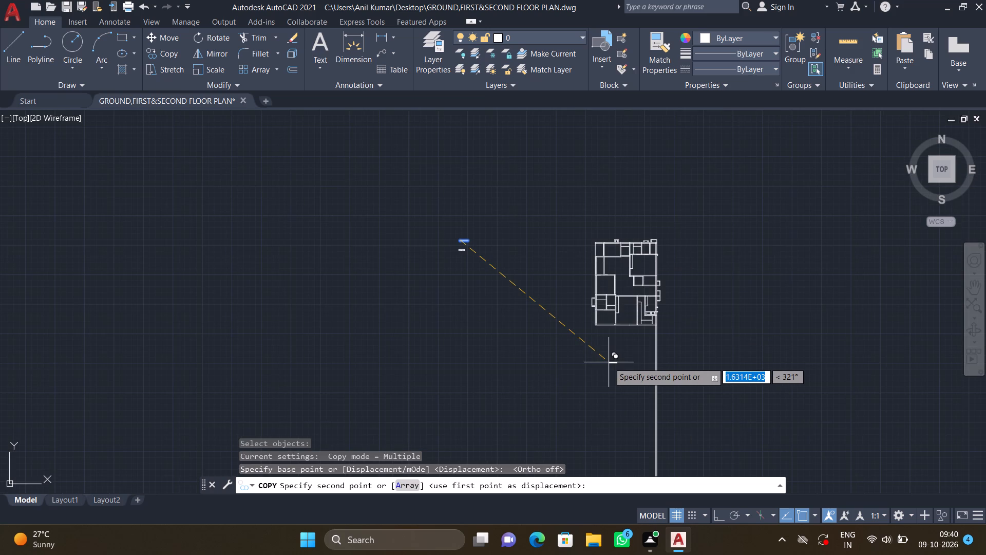
{"action": "middle_click_drag", "start_coordinate": [590, 345], "coordinate": [432, 280]}
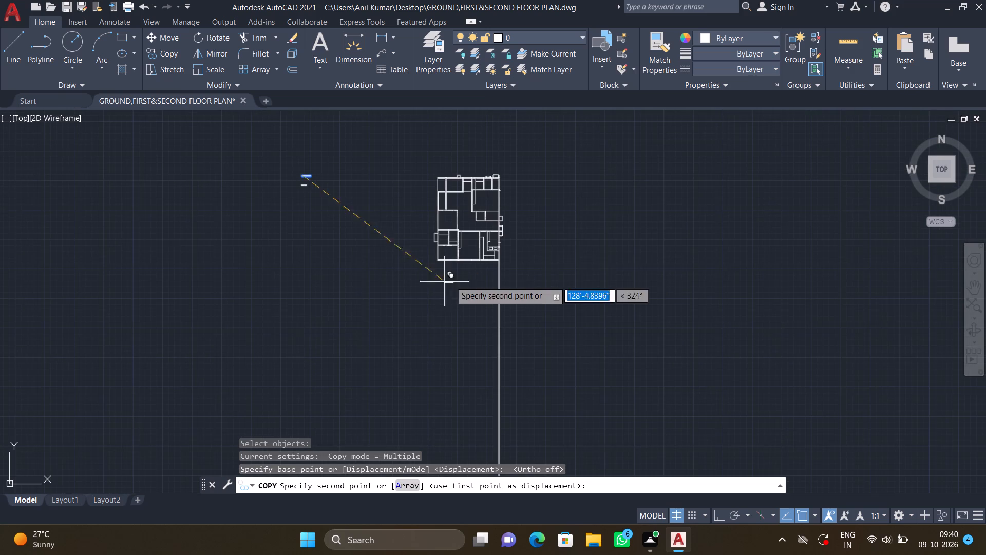
{"action": "scroll", "coordinate": [464, 265], "scroll_direction": "up", "scroll_amount": 3}
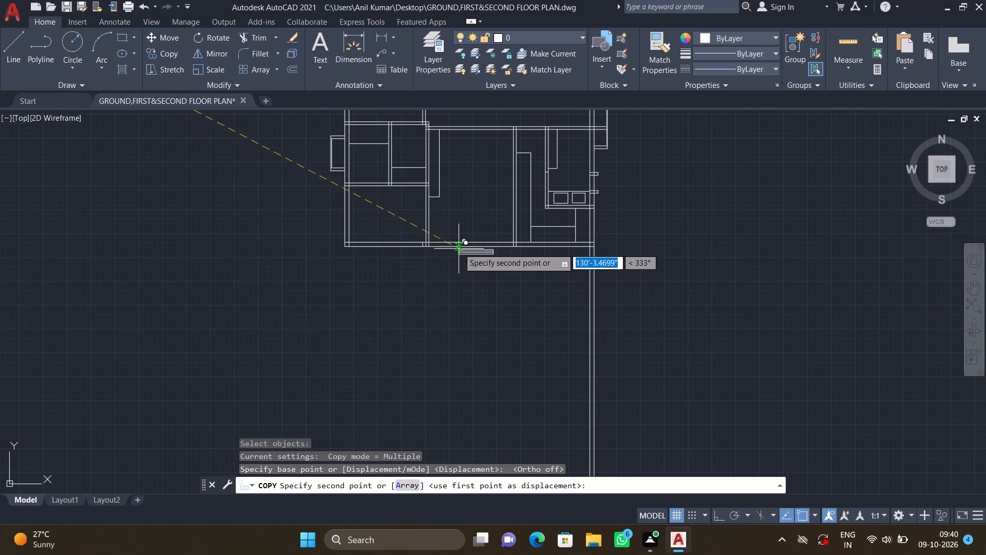
{"action": "scroll", "coordinate": [454, 244], "scroll_direction": "up", "scroll_amount": 3}
{"action": "middle_click_drag", "start_coordinate": [429, 238], "coordinate": [517, 206]}
{"action": "scroll", "coordinate": [480, 207], "scroll_direction": "up", "scroll_amount": 1}
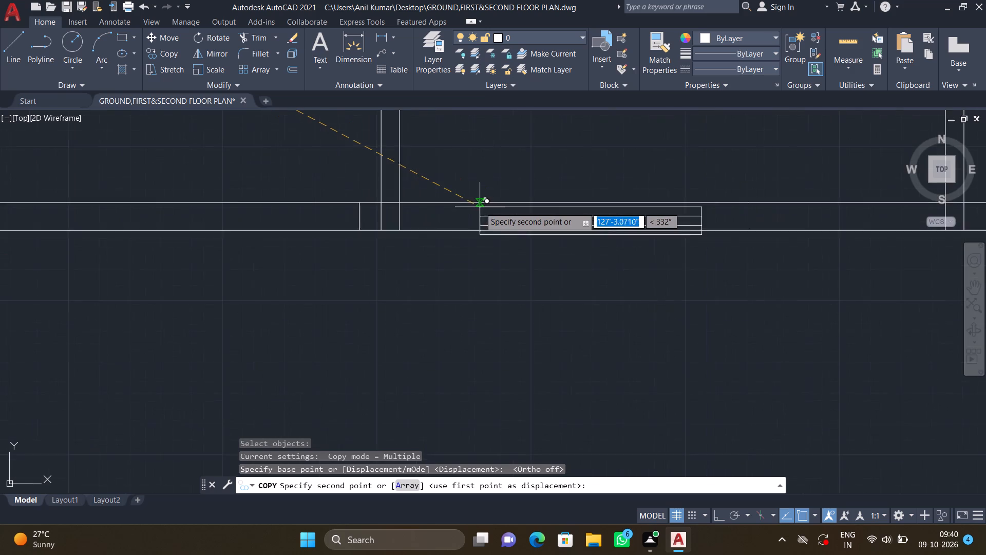
{"action": "scroll", "coordinate": [480, 207], "scroll_direction": "up", "scroll_amount": 1}
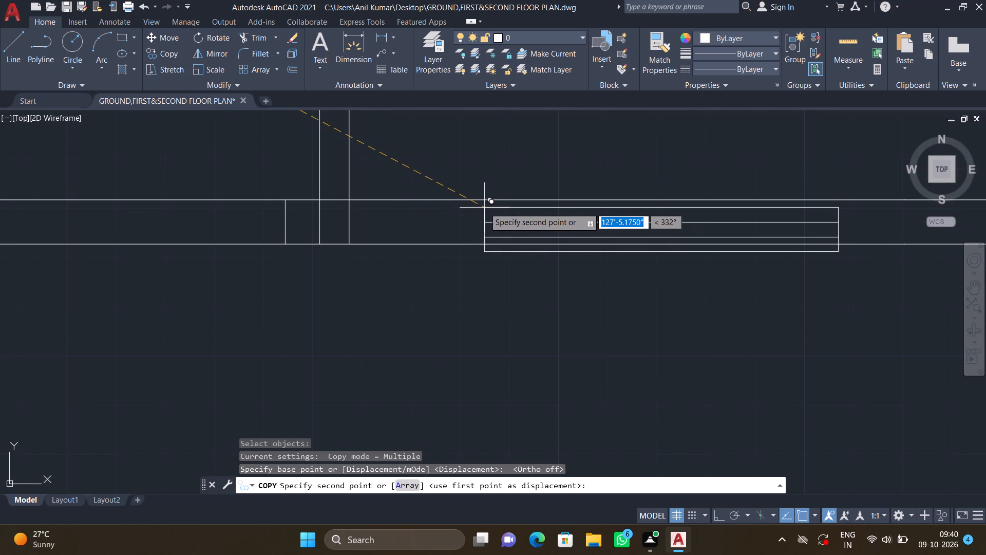
{"action": "scroll", "coordinate": [483, 206], "scroll_direction": "up", "scroll_amount": 2}
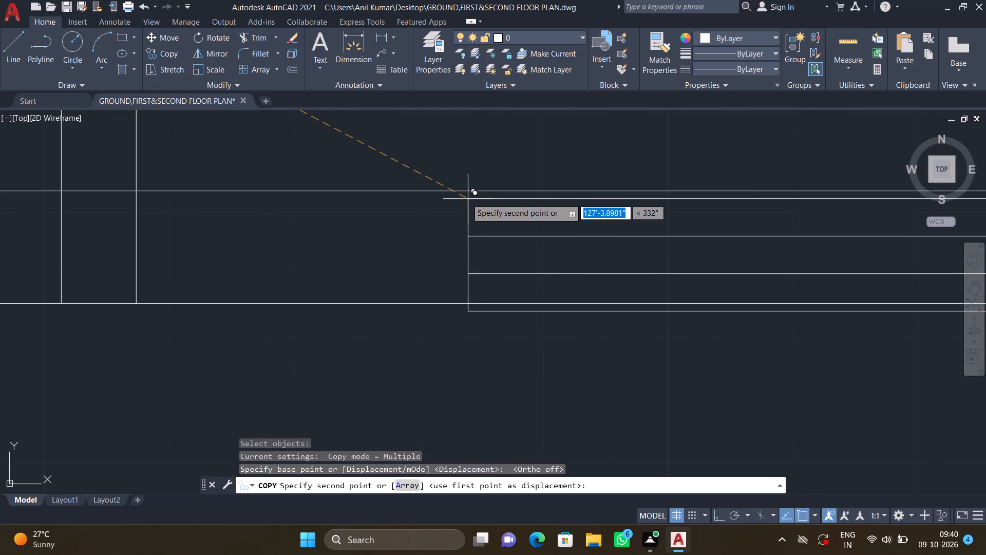
{"action": "scroll", "coordinate": [458, 190], "scroll_direction": "up", "scroll_amount": 2}
{"action": "scroll", "coordinate": [416, 194], "scroll_direction": "up", "scroll_amount": 3}
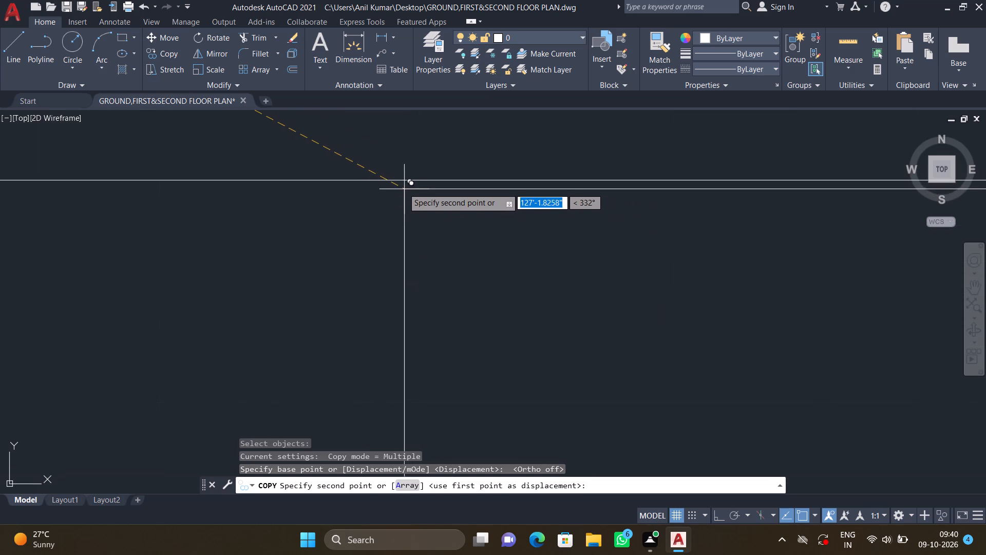
{"action": "left_click", "coordinate": [395, 180]}
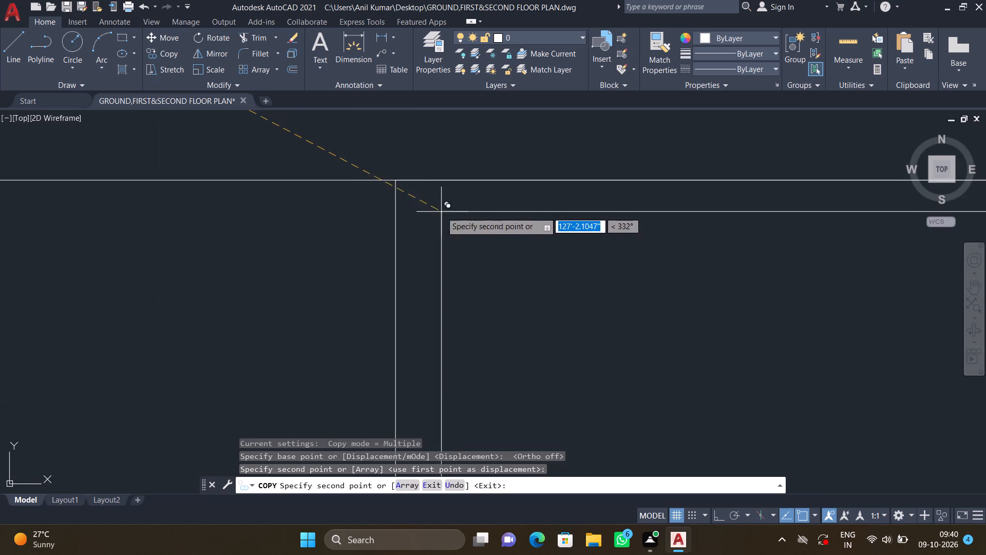
{"action": "scroll", "coordinate": [508, 254], "scroll_direction": "down", "scroll_amount": 6}
{"action": "scroll", "coordinate": [653, 290], "scroll_direction": "down", "scroll_amount": 6}
{"action": "middle_click_drag", "start_coordinate": [814, 439], "coordinate": [551, 374]}
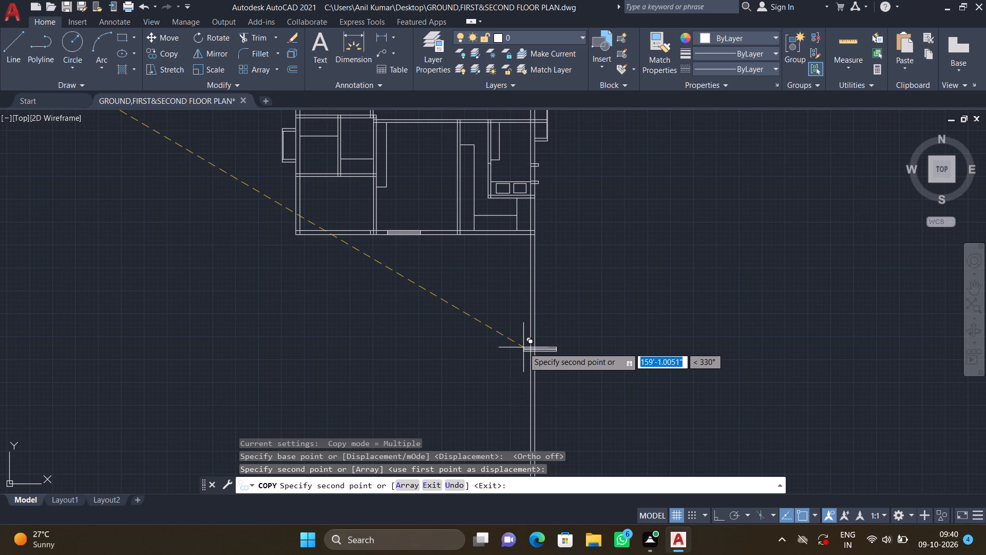
{"action": "scroll", "coordinate": [523, 347], "scroll_direction": "down", "scroll_amount": 2}
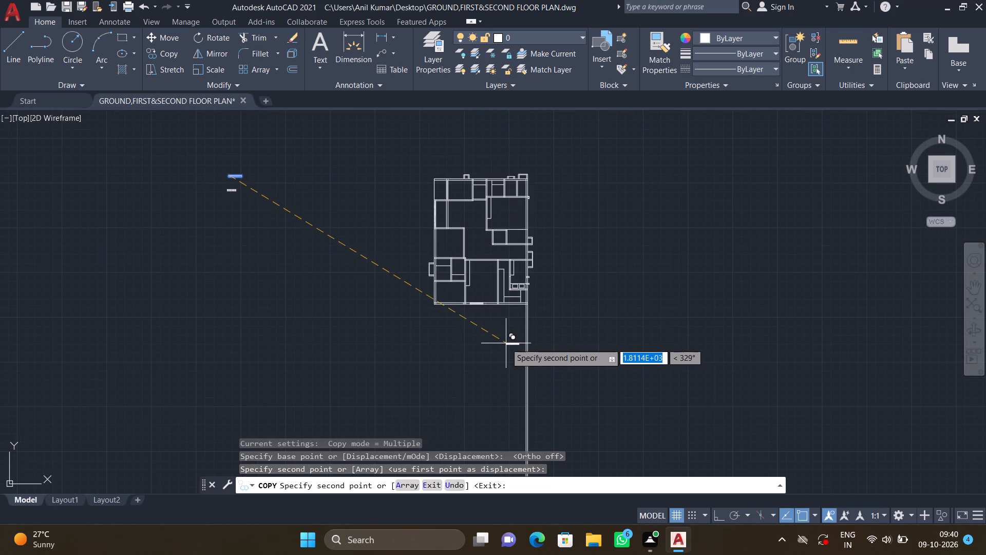
{"action": "middle_click_drag", "start_coordinate": [506, 319], "coordinate": [551, 388]}
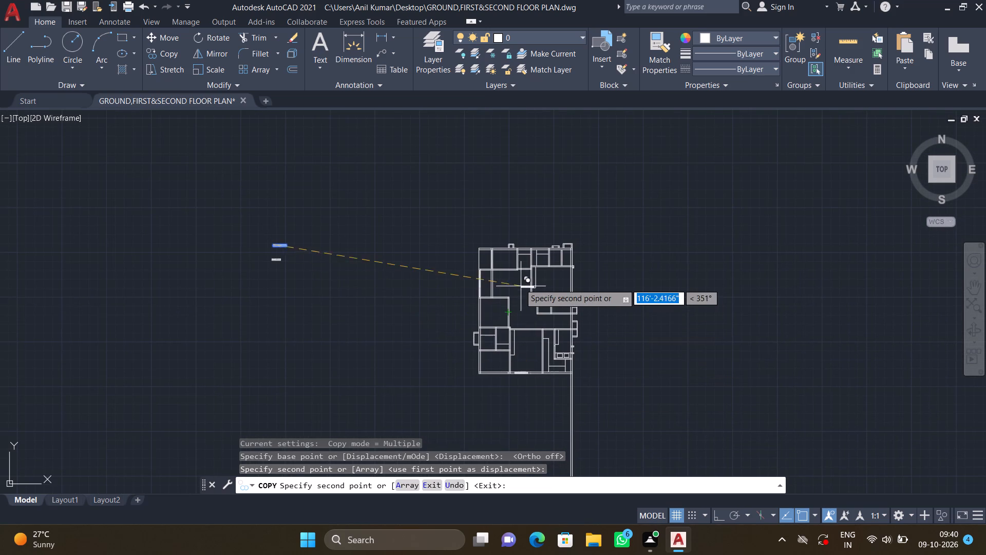
{"action": "scroll", "coordinate": [517, 252], "scroll_direction": "up", "scroll_amount": 2}
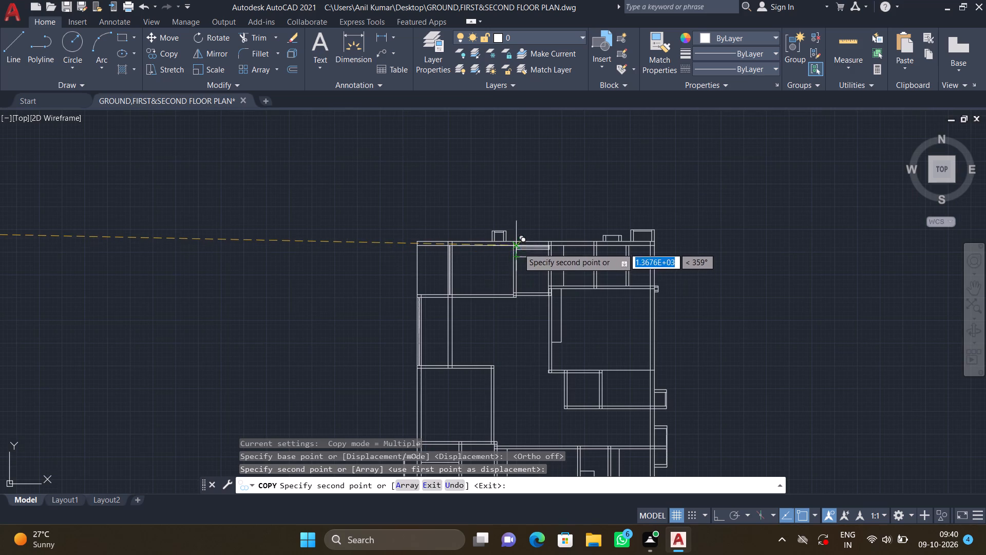
{"action": "scroll", "coordinate": [523, 245], "scroll_direction": "up", "scroll_amount": 3}
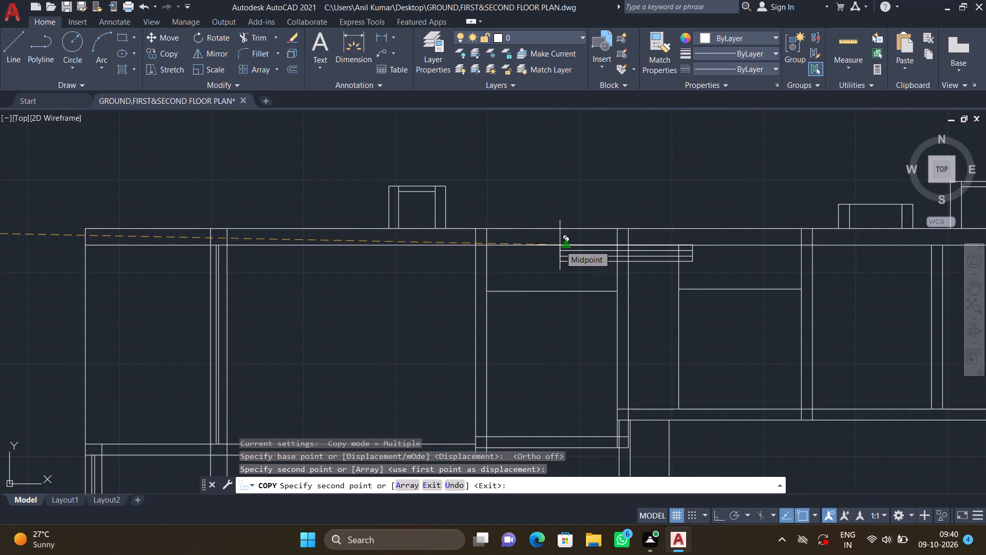
{"action": "key", "text": "Return"}
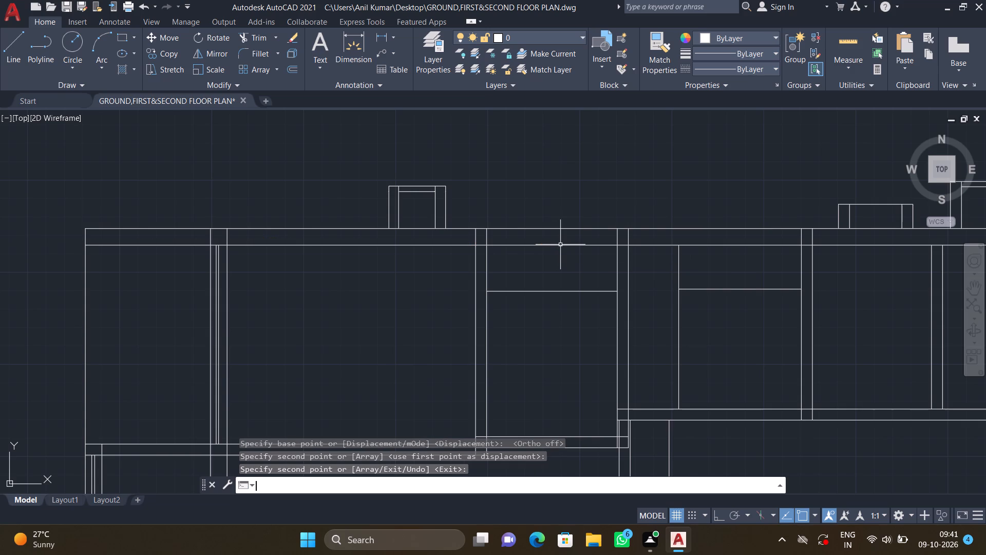
Copy the 4' window symbol by its top-left corner into the top exterior wall, above the narrow third room from the left.
{"action": "scroll", "coordinate": [522, 244], "scroll_direction": "down", "scroll_amount": 4}
{"action": "middle_click_drag", "start_coordinate": [403, 257], "coordinate": [560, 256]}
{"action": "middle_click_drag", "start_coordinate": [299, 227], "coordinate": [387, 227]}
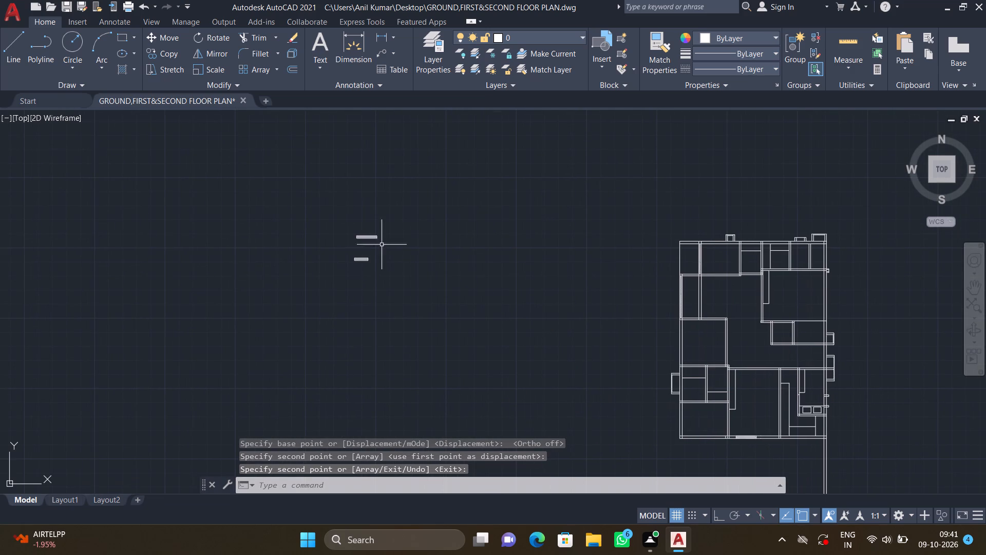
{"action": "scroll", "coordinate": [365, 274], "scroll_direction": "up", "scroll_amount": 2}
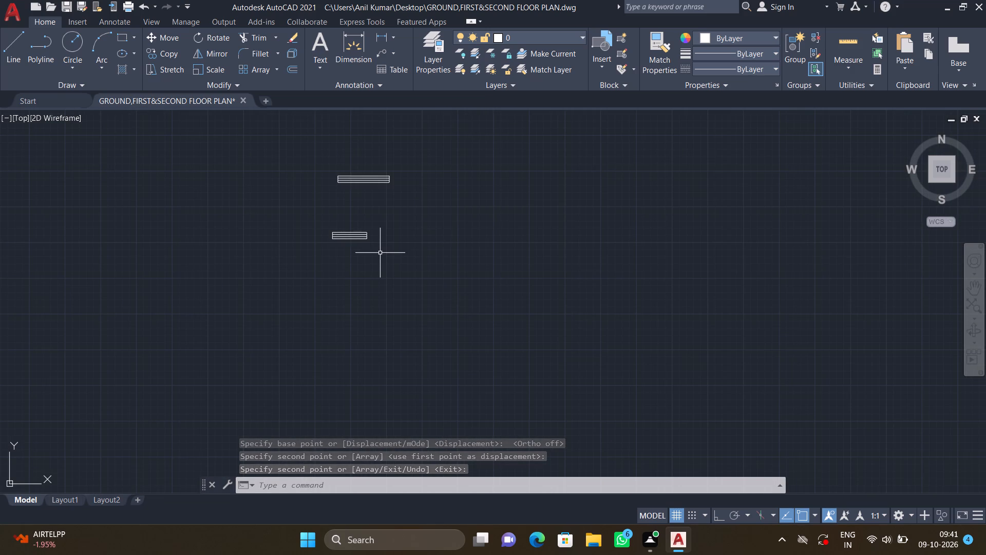
{"action": "type", "text": "CO"}
{"action": "key", "text": "Return"}
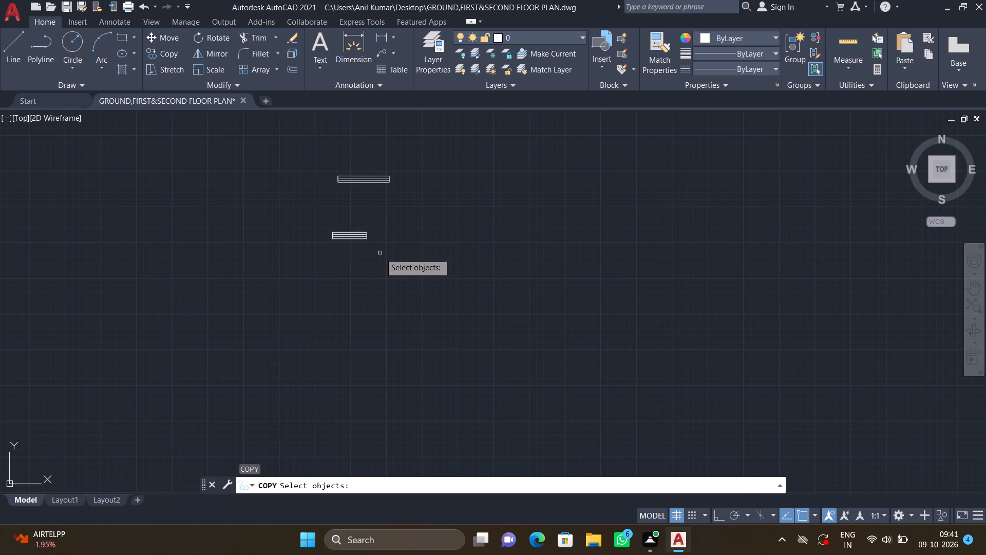
{"action": "left_click_drag", "start_coordinate": [381, 253], "coordinate": [375, 247]}
{"action": "left_click", "coordinate": [295, 193]}
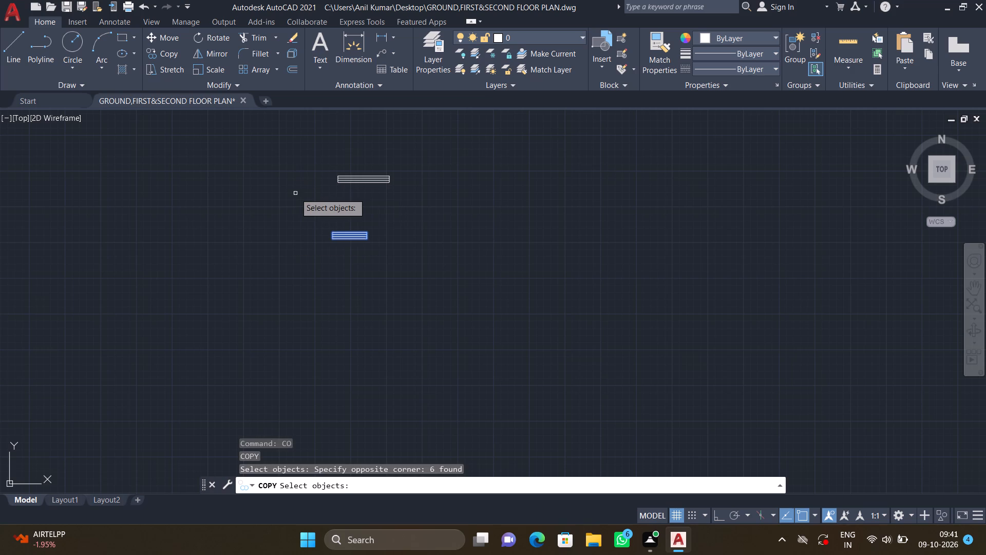
{"action": "key", "text": "Return"}
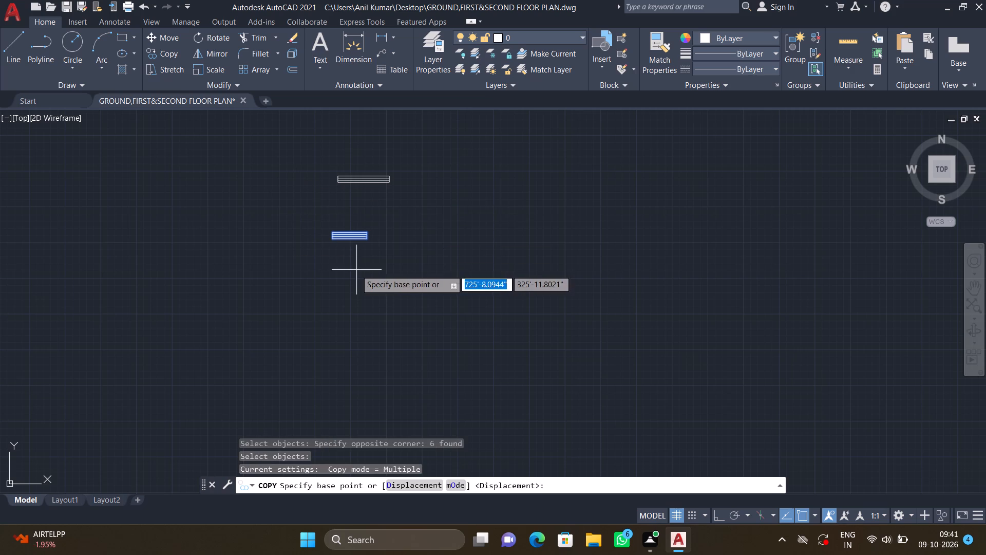
{"action": "scroll", "coordinate": [336, 232], "scroll_direction": "up", "scroll_amount": 4}
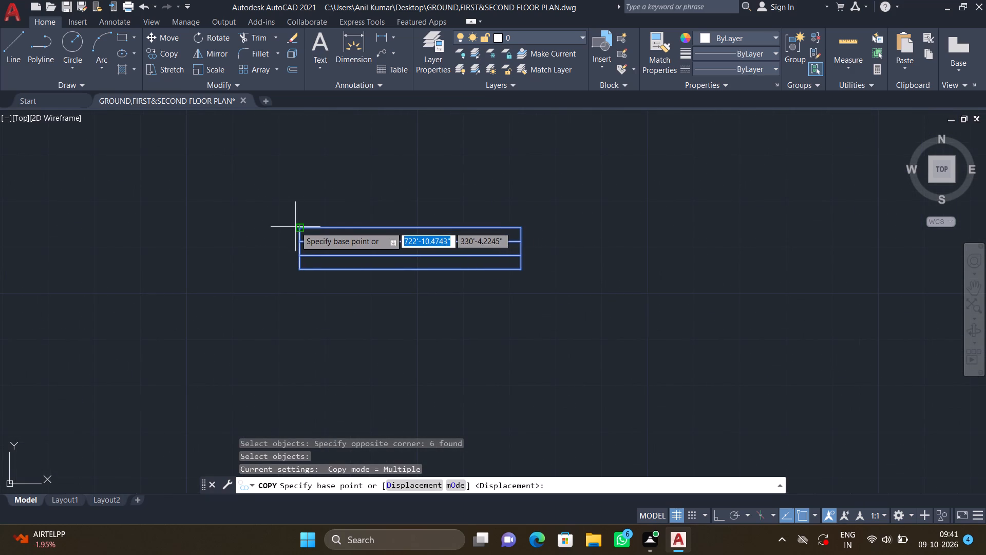
{"action": "left_click_drag", "start_coordinate": [296, 227], "coordinate": [304, 230]}
{"action": "scroll", "coordinate": [396, 275], "scroll_direction": "down", "scroll_amount": 5}
{"action": "scroll", "coordinate": [302, 163], "scroll_direction": "down", "scroll_amount": 4}
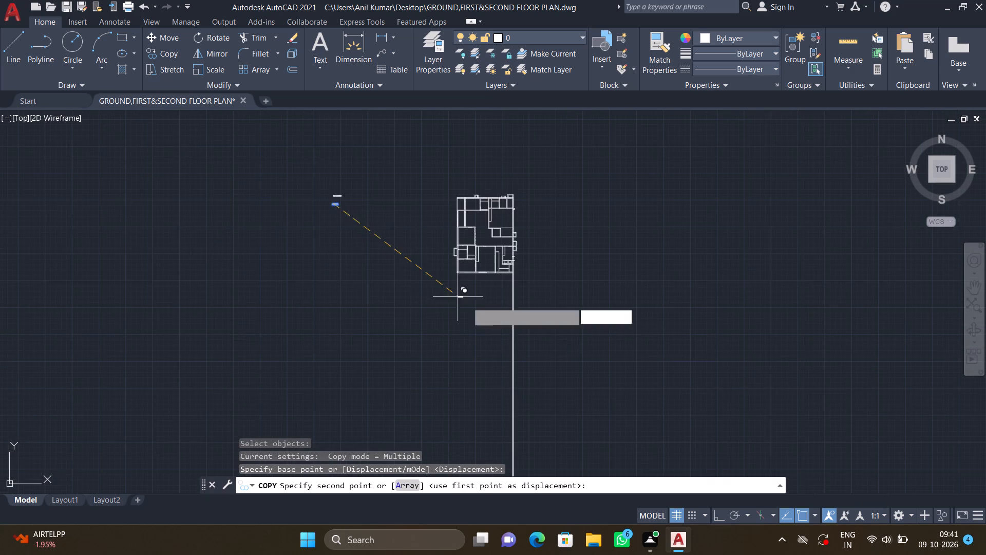
{"action": "middle_click_drag", "start_coordinate": [453, 291], "coordinate": [376, 289]}
{"action": "scroll", "coordinate": [369, 187], "scroll_direction": "up", "scroll_amount": 3}
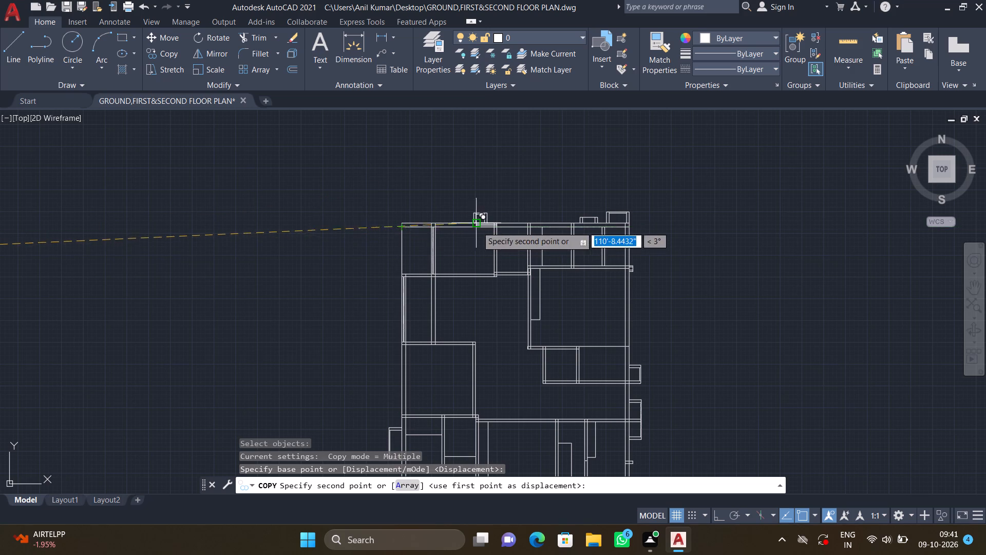
{"action": "middle_click_drag", "start_coordinate": [481, 235], "coordinate": [396, 254]}
{"action": "scroll", "coordinate": [430, 240], "scroll_direction": "up", "scroll_amount": 4}
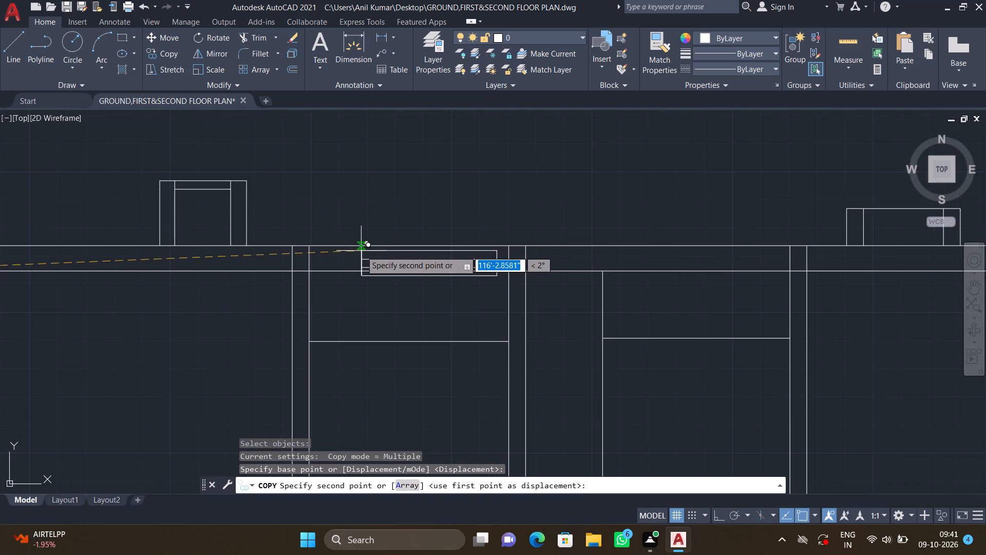
{"action": "scroll", "coordinate": [352, 250], "scroll_direction": "up", "scroll_amount": 2}
{"action": "middle_click_drag", "start_coordinate": [351, 247], "coordinate": [409, 232]}
{"action": "scroll", "coordinate": [392, 224], "scroll_direction": "up", "scroll_amount": 2}
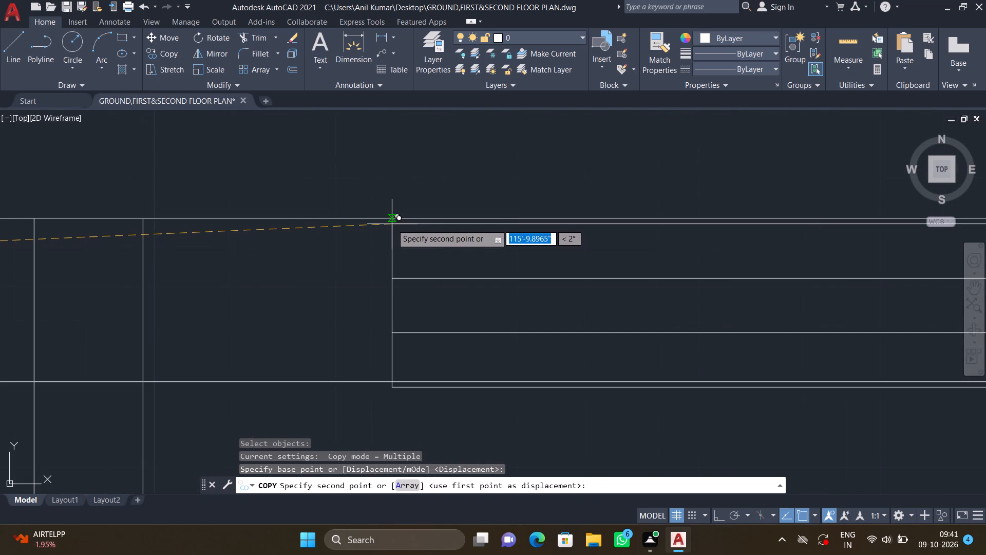
{"action": "scroll", "coordinate": [395, 226], "scroll_direction": "up", "scroll_amount": 3}
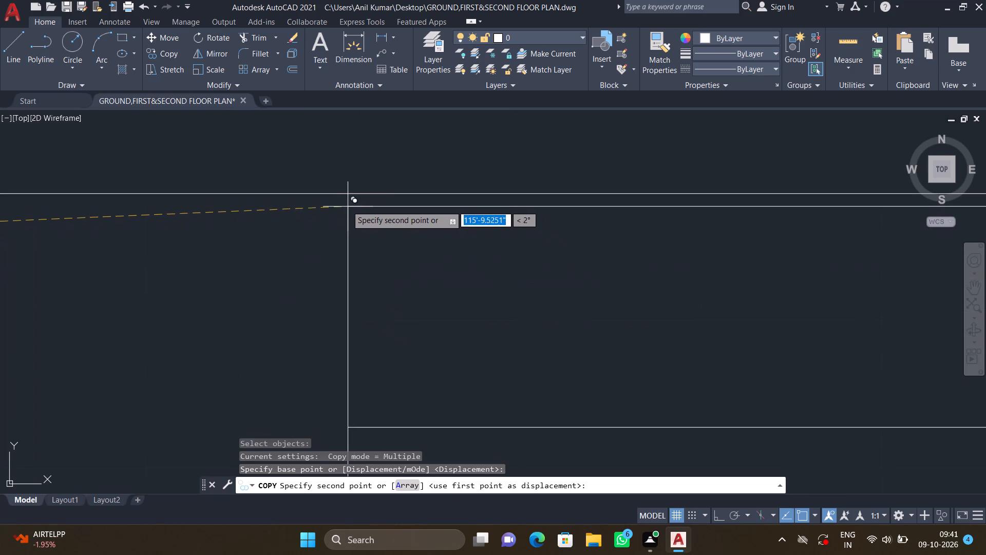
{"action": "left_click", "coordinate": [342, 193]}
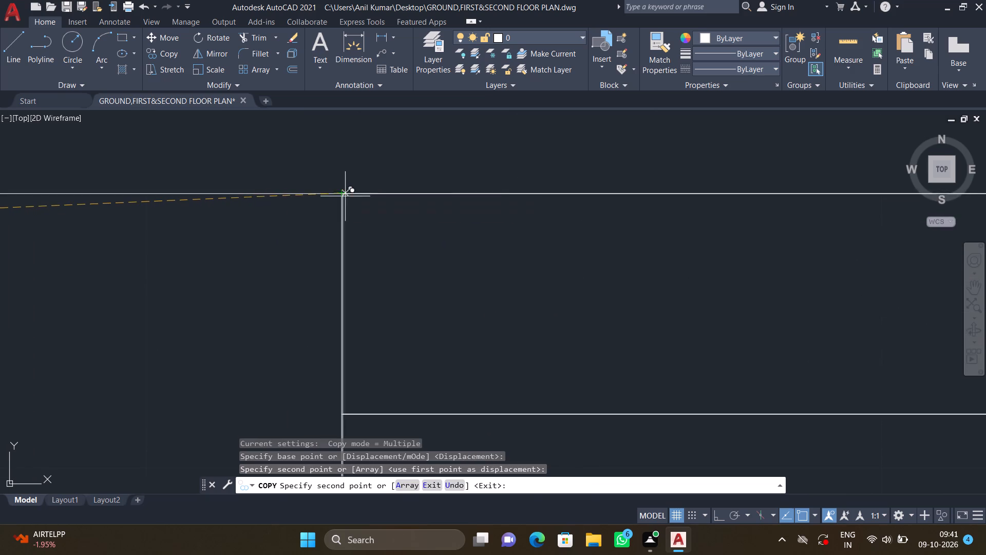
Place another copy of the 4' window symbol in the top exterior wall, starting at the left corner of the middle projection.
{"action": "scroll", "coordinate": [403, 236], "scroll_direction": "down", "scroll_amount": 6}
{"action": "scroll", "coordinate": [430, 273], "scroll_direction": "down", "scroll_amount": 4}
{"action": "middle_click_drag", "start_coordinate": [523, 321], "coordinate": [467, 293]}
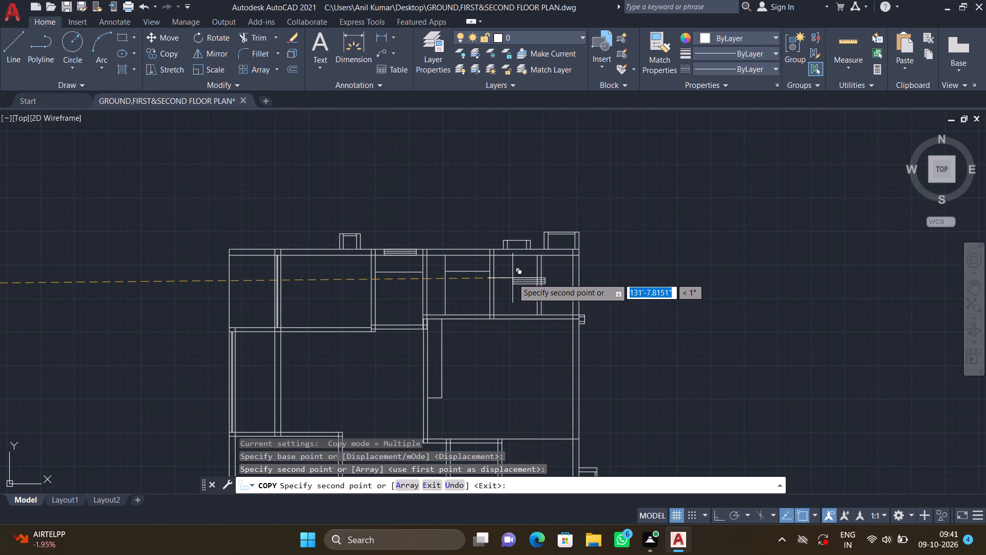
{"action": "scroll", "coordinate": [496, 258], "scroll_direction": "up", "scroll_amount": 3}
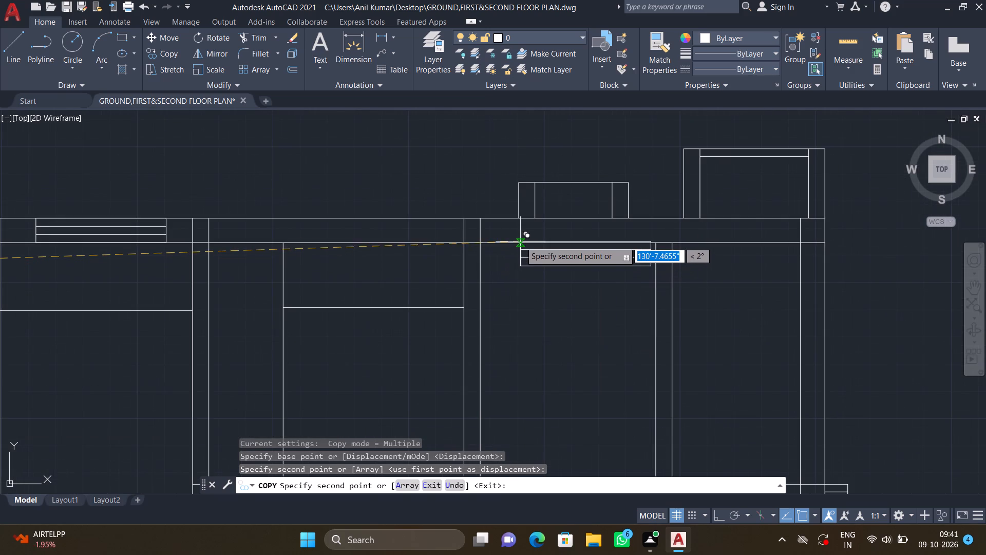
{"action": "scroll", "coordinate": [520, 239], "scroll_direction": "up", "scroll_amount": 2}
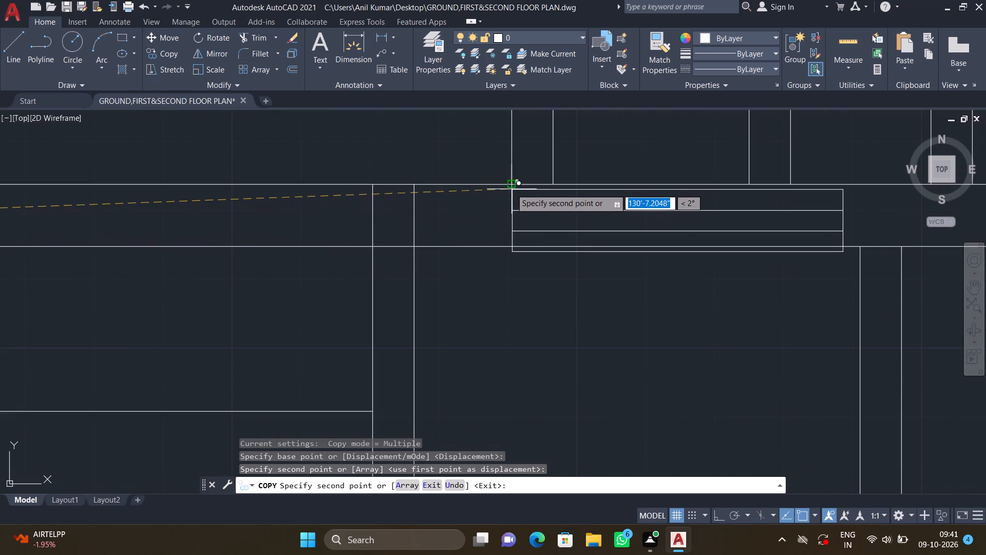
{"action": "left_click", "coordinate": [509, 187]}
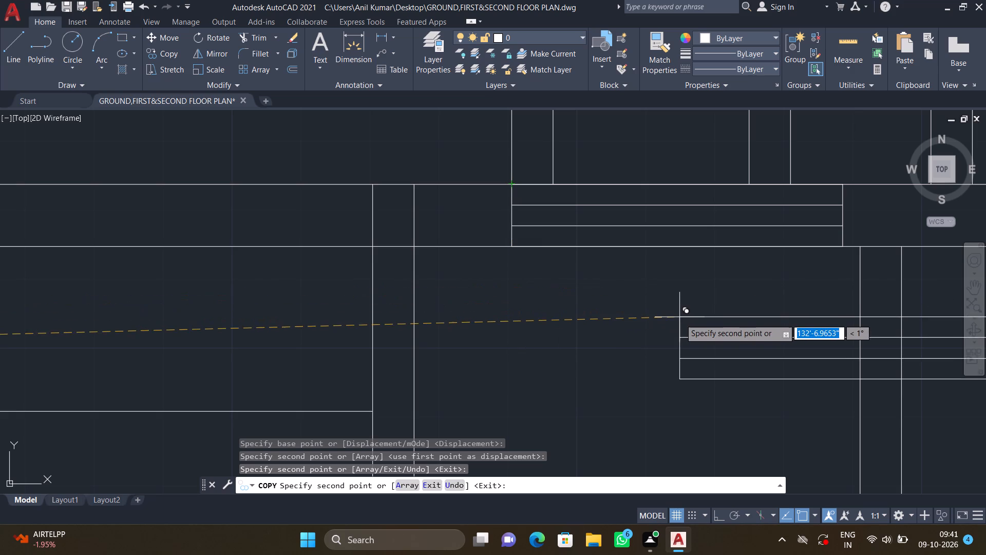
{"action": "scroll", "coordinate": [678, 324], "scroll_direction": "down", "scroll_amount": 2}
{"action": "middle_click_drag", "start_coordinate": [640, 353], "coordinate": [631, 303]}
{"action": "scroll", "coordinate": [630, 298], "scroll_direction": "down", "scroll_amount": 2}
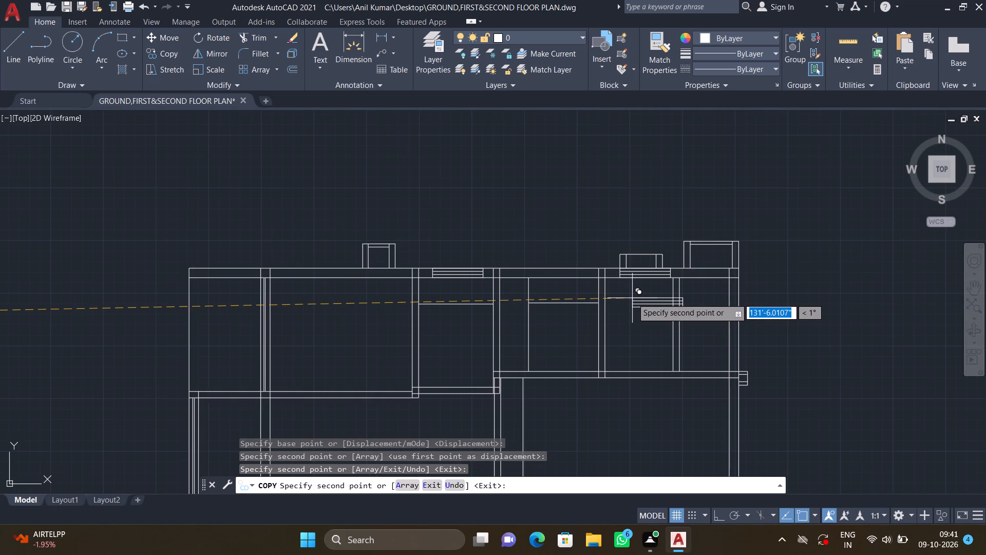
Examine the rest of the plan for further horizontal window positions, and end the 4' window copying.
{"action": "middle_click_drag", "start_coordinate": [649, 302], "coordinate": [646, 232]}
{"action": "scroll", "coordinate": [645, 231], "scroll_direction": "down", "scroll_amount": 2}
{"action": "middle_click_drag", "start_coordinate": [616, 281], "coordinate": [622, 234]}
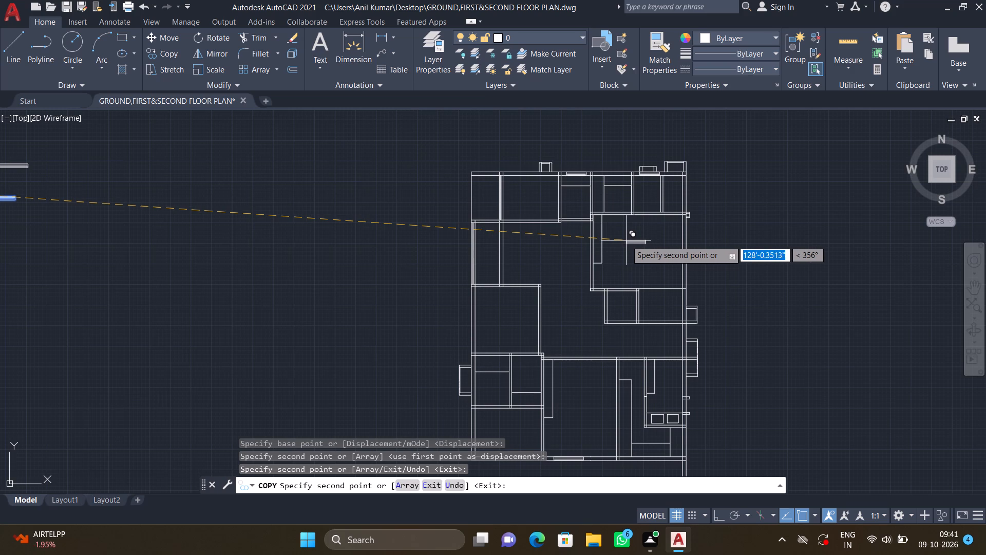
{"action": "scroll", "coordinate": [661, 246], "scroll_direction": "down", "scroll_amount": 2}
{"action": "middle_click_drag", "start_coordinate": [642, 275], "coordinate": [638, 191]}
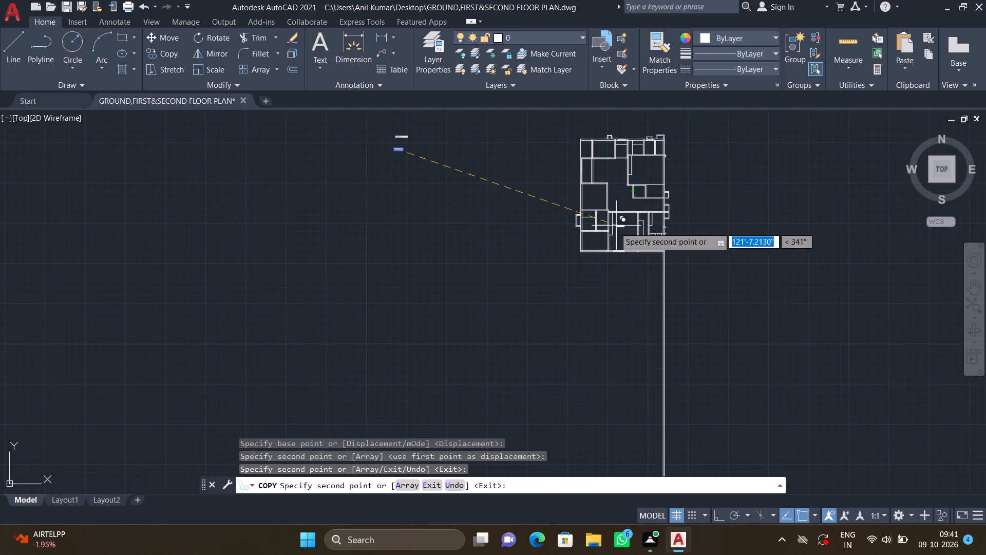
{"action": "scroll", "coordinate": [621, 268], "scroll_direction": "up", "scroll_amount": 2}
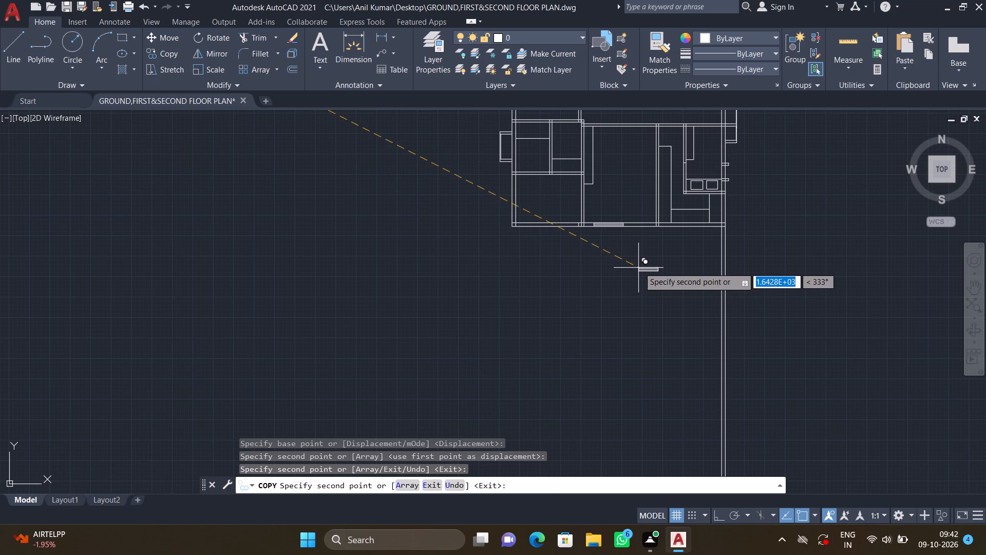
{"action": "scroll", "coordinate": [644, 262], "scroll_direction": "down", "scroll_amount": 2}
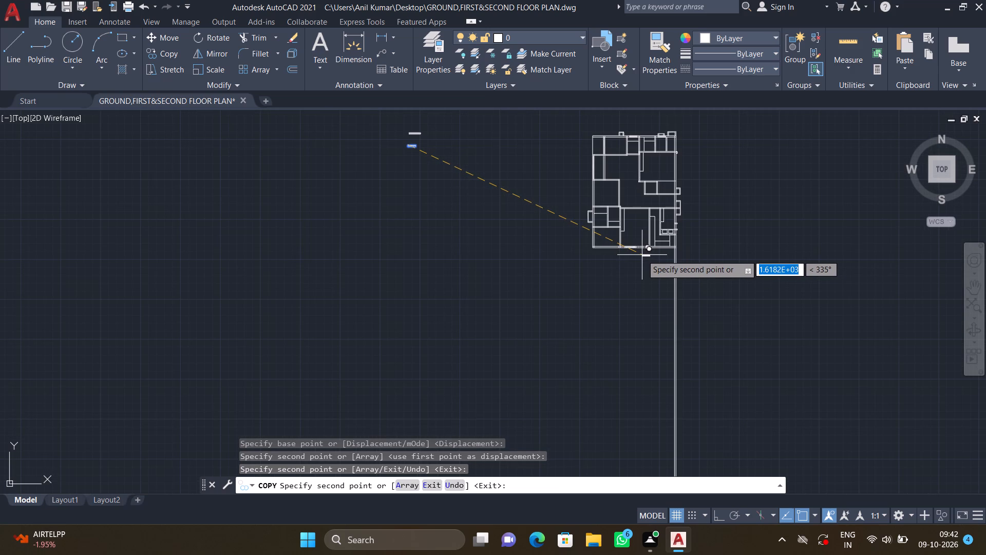
{"action": "key", "text": "Return"}
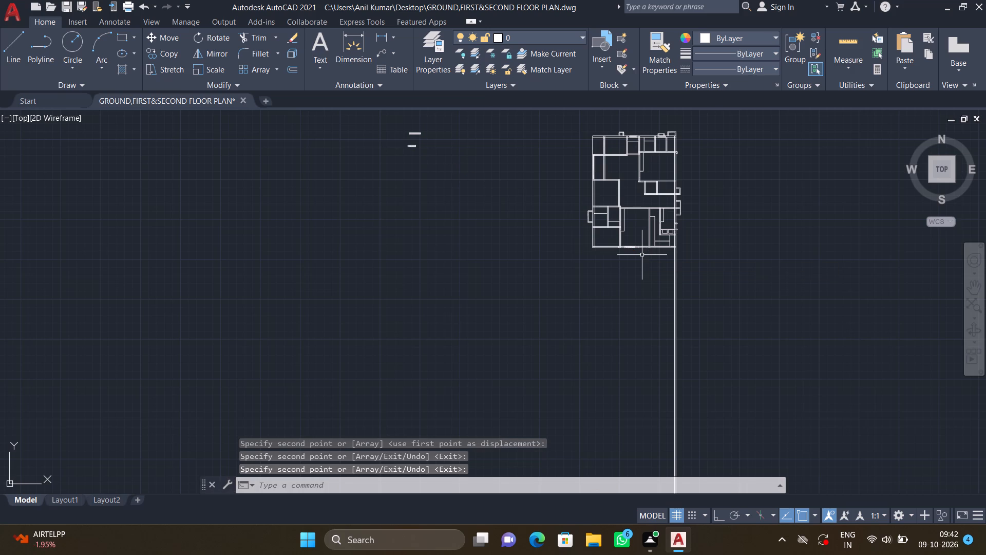
Rotate the whole 6' window symbol 270° to vertical about its top-left corner, with Ortho turned on.
{"action": "scroll", "coordinate": [639, 238], "scroll_direction": "down", "scroll_amount": 3}
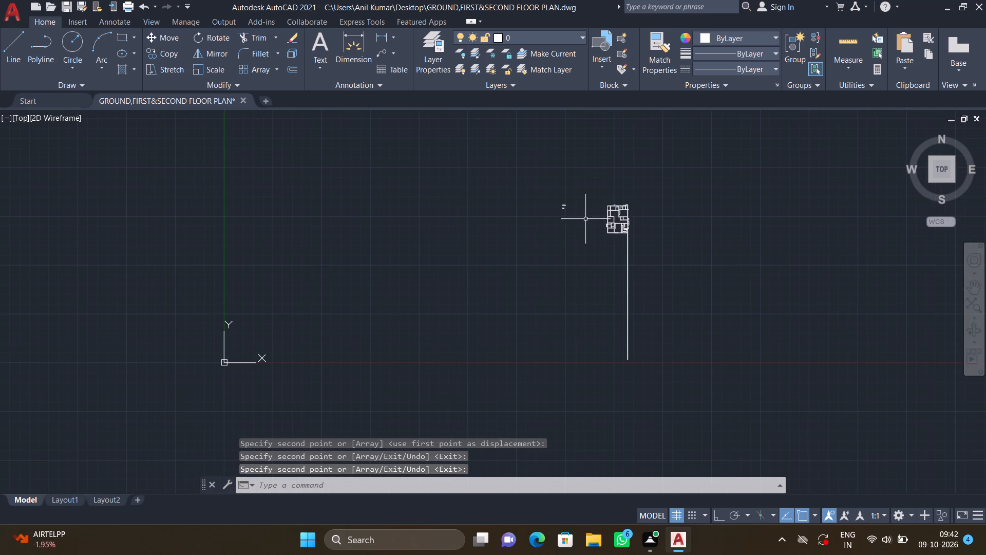
{"action": "middle_click_drag", "start_coordinate": [562, 187], "coordinate": [639, 277]}
{"action": "scroll", "coordinate": [636, 306], "scroll_direction": "up", "scroll_amount": 4}
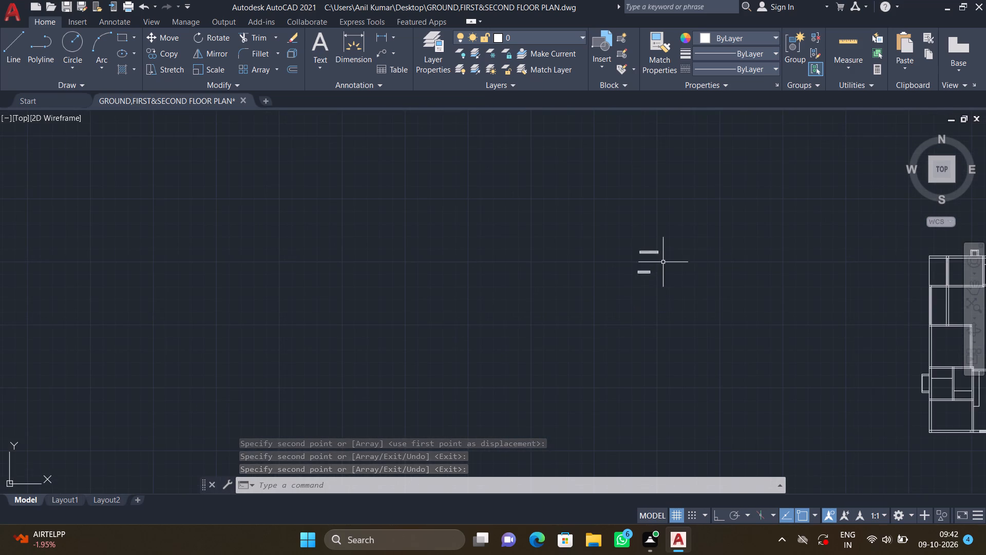
{"action": "scroll", "coordinate": [660, 254], "scroll_direction": "up", "scroll_amount": 3}
{"action": "key", "text": "r"}
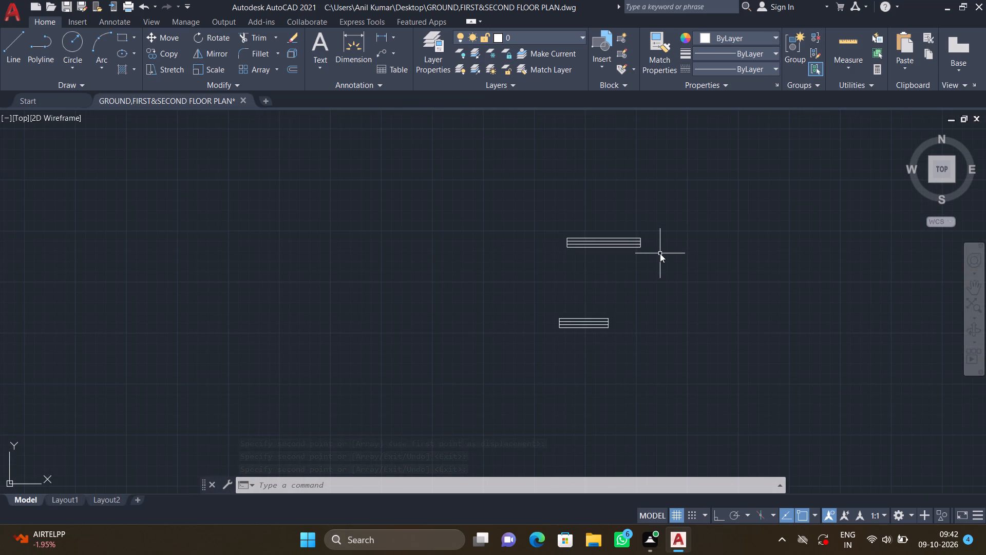
{"action": "key", "text": "o"}
{"action": "key", "text": "Return"}
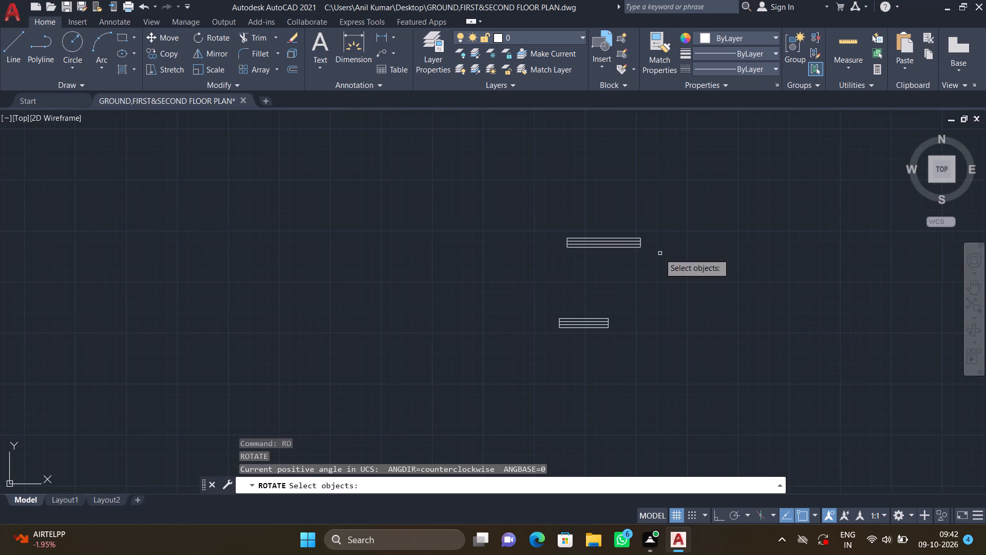
{"action": "left_click", "coordinate": [654, 267]}
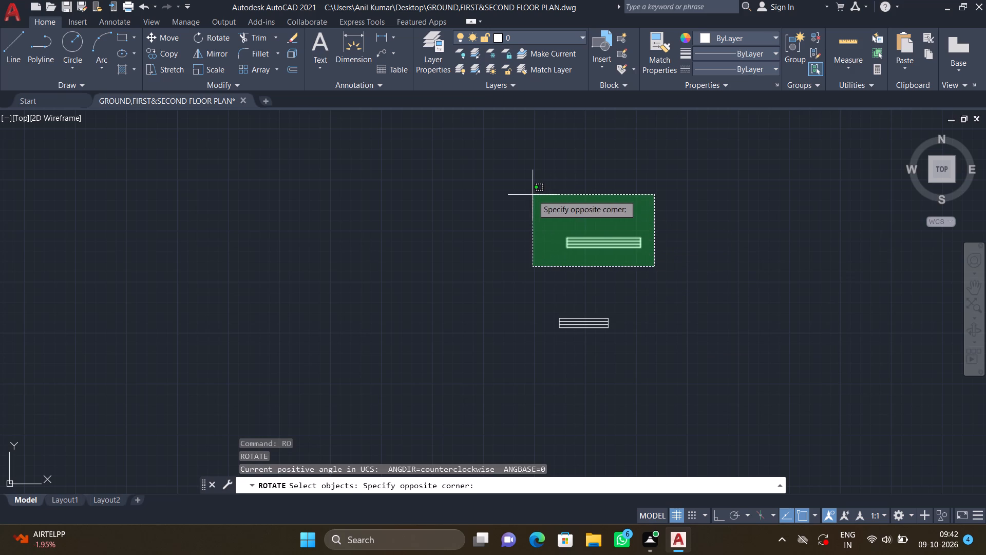
{"action": "left_click", "coordinate": [533, 195]}
{"action": "key", "text": "Return"}
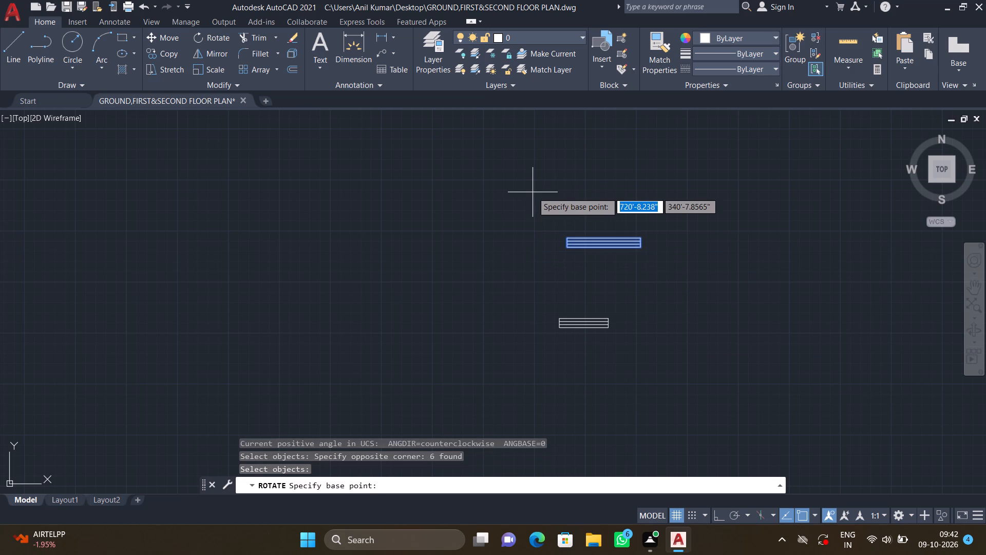
{"action": "left_click", "coordinate": [570, 238]}
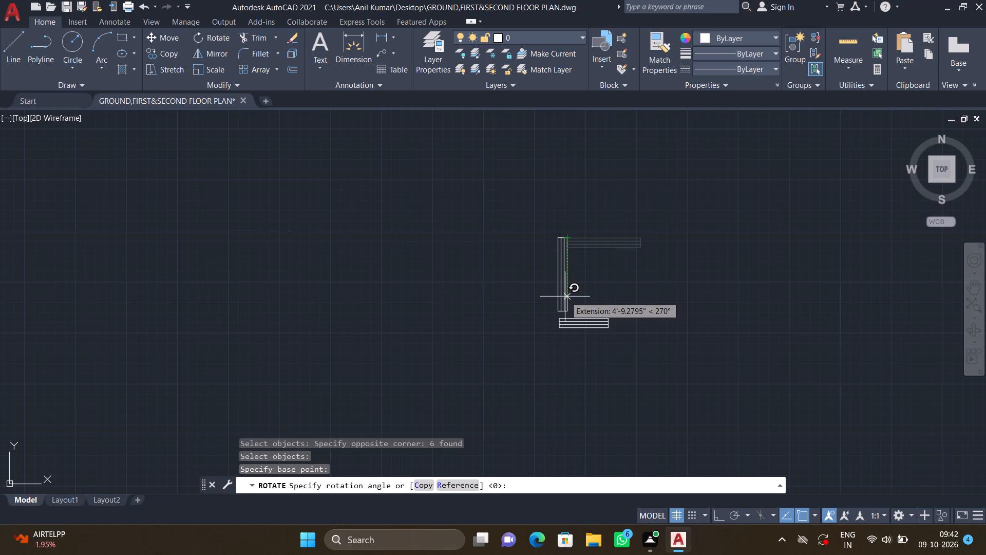
{"action": "key", "text": "F8"}
{"action": "left_click", "coordinate": [564, 297]}
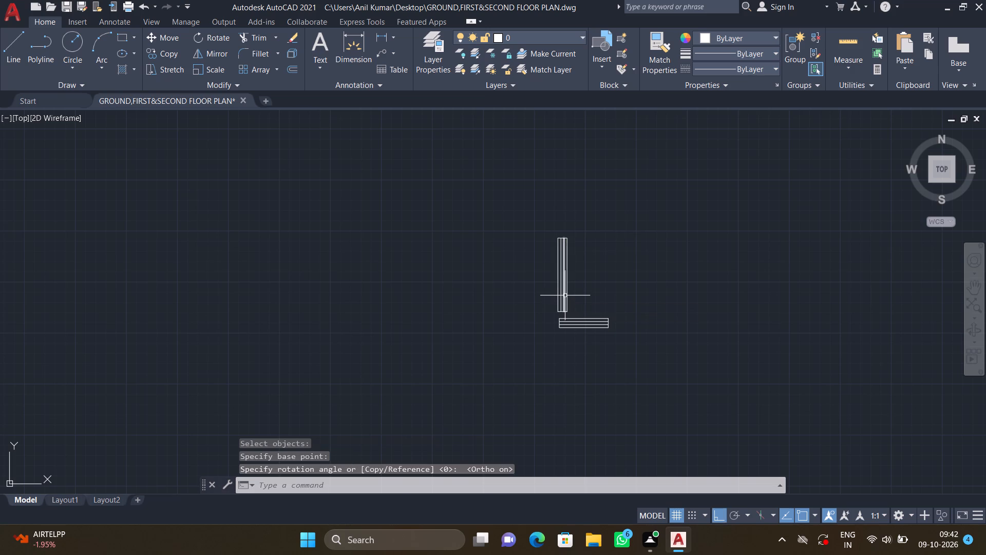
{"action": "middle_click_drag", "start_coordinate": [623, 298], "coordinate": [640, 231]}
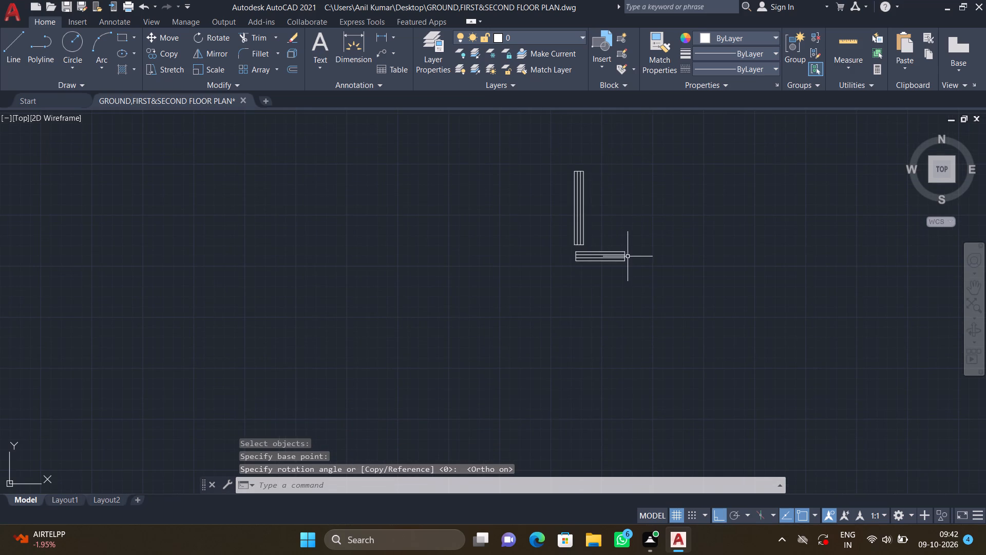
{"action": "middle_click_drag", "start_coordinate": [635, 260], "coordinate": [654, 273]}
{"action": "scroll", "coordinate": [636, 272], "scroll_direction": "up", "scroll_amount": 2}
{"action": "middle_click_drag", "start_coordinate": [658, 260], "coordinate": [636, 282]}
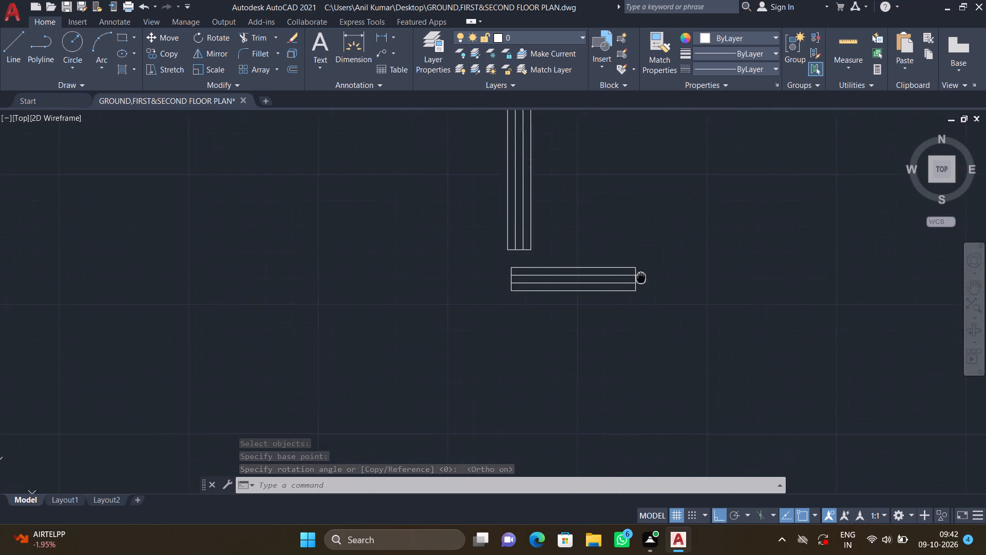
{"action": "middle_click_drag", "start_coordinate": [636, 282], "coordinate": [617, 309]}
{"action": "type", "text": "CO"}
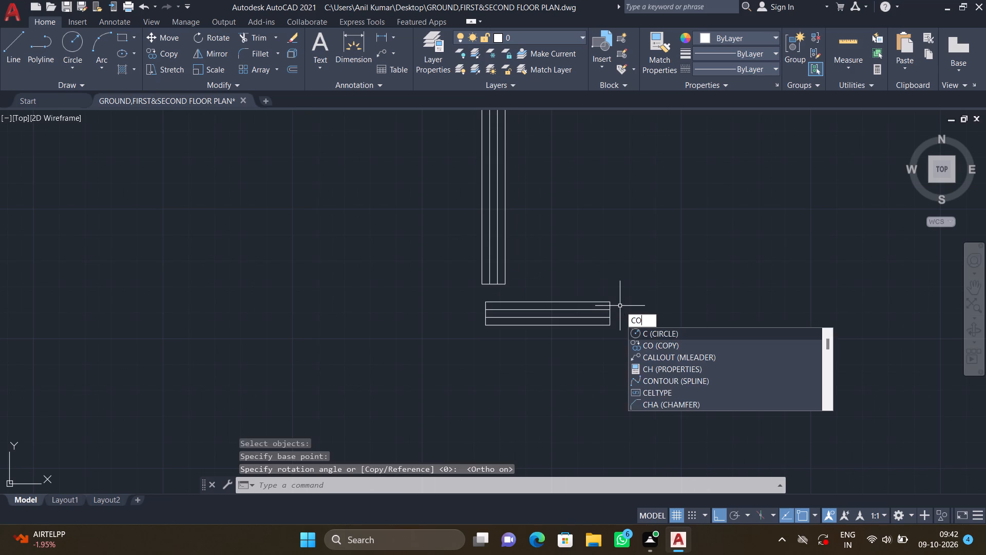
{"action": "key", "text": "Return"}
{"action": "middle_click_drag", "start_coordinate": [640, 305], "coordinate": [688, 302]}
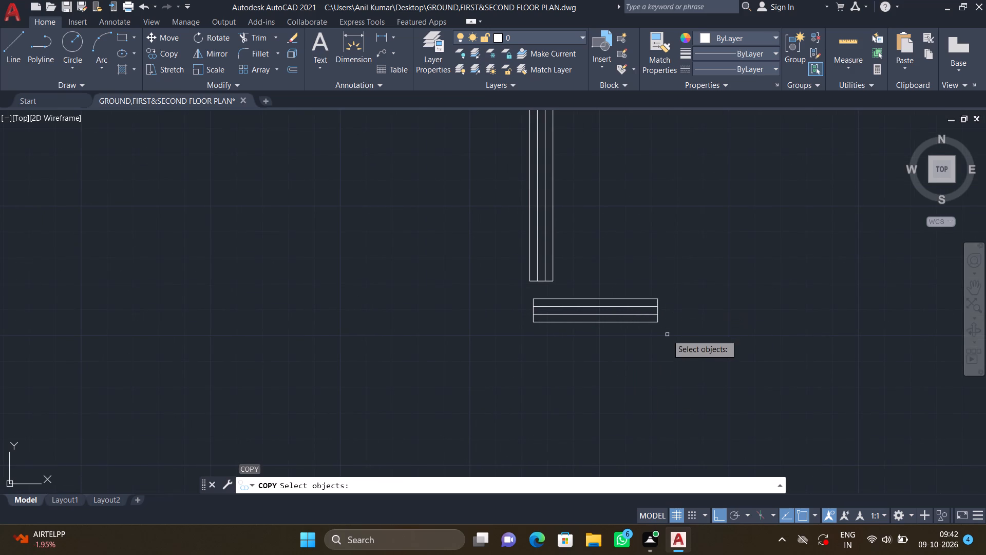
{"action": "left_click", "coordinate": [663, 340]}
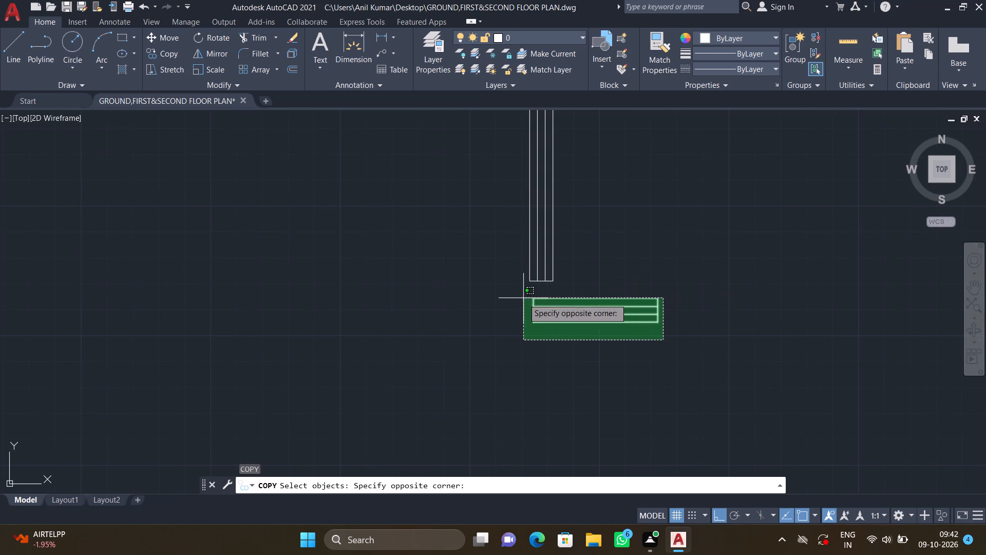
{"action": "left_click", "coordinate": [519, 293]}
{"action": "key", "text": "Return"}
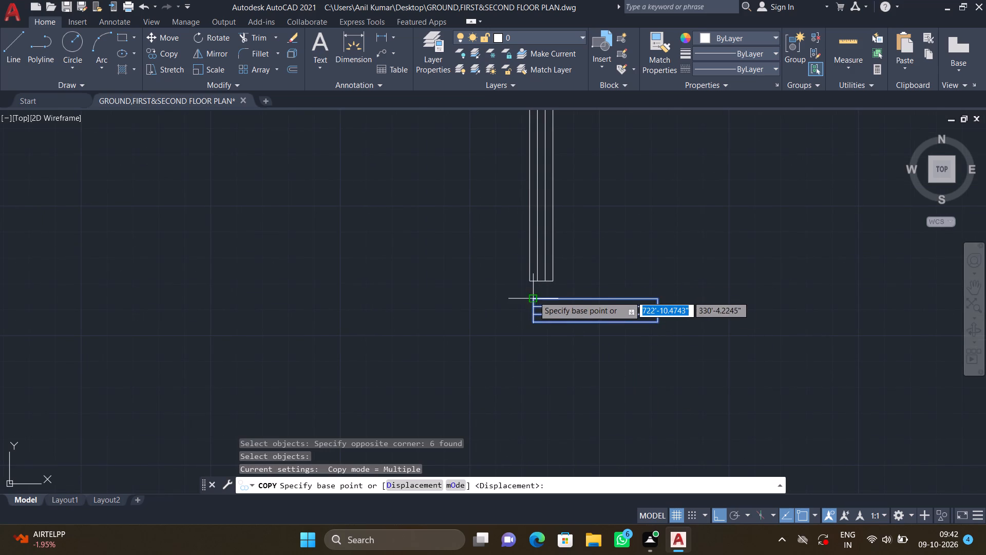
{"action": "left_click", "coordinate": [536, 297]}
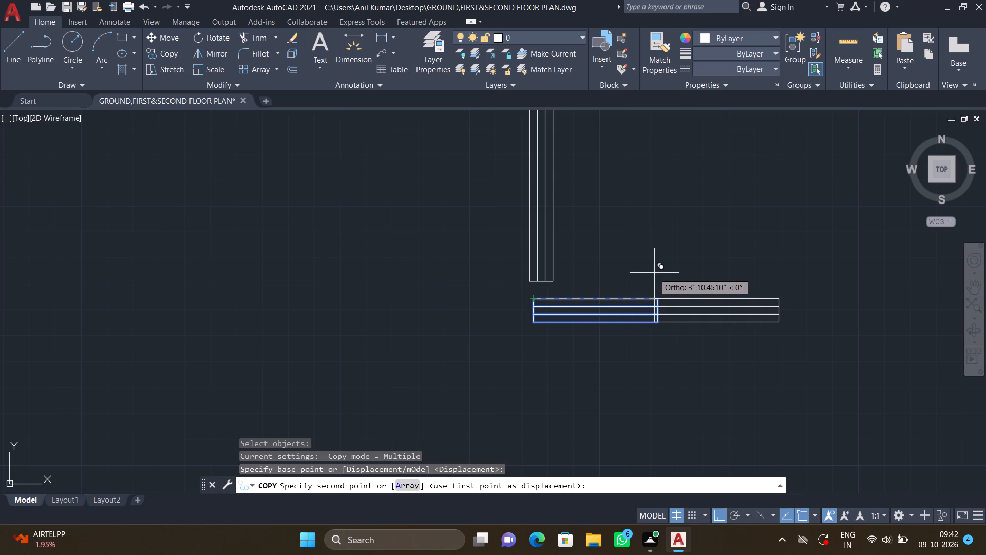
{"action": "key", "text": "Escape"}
Rotate the whole 4' window symbol to vertical about its top-right corner, so it hangs below that corner.
{"action": "type", "text": "RO"}
{"action": "key", "text": "Return"}
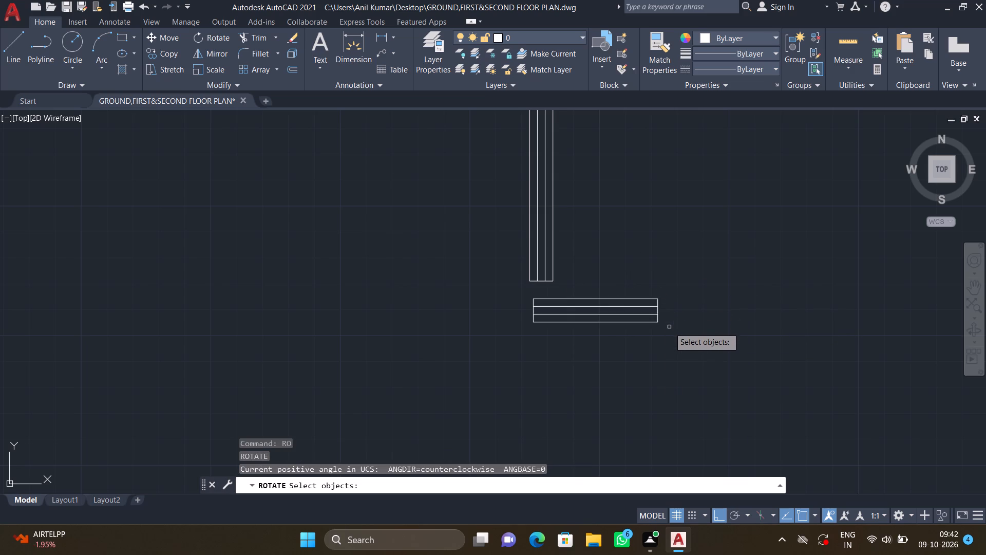
{"action": "left_click", "coordinate": [667, 336]}
{"action": "left_click_drag", "start_coordinate": [666, 331], "coordinate": [664, 326]}
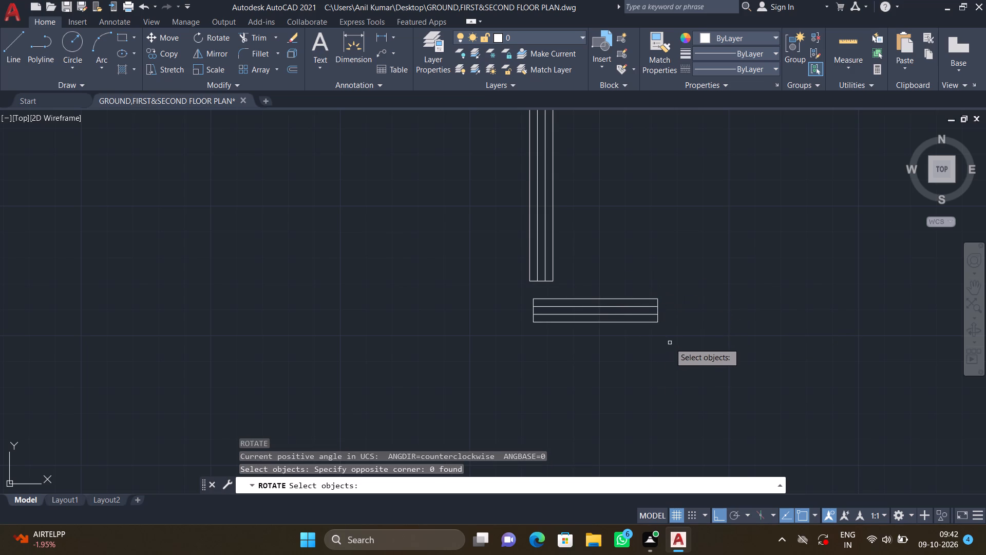
{"action": "double_click", "coordinate": [680, 343]}
{"action": "left_click_drag", "start_coordinate": [680, 336], "coordinate": [667, 303]}
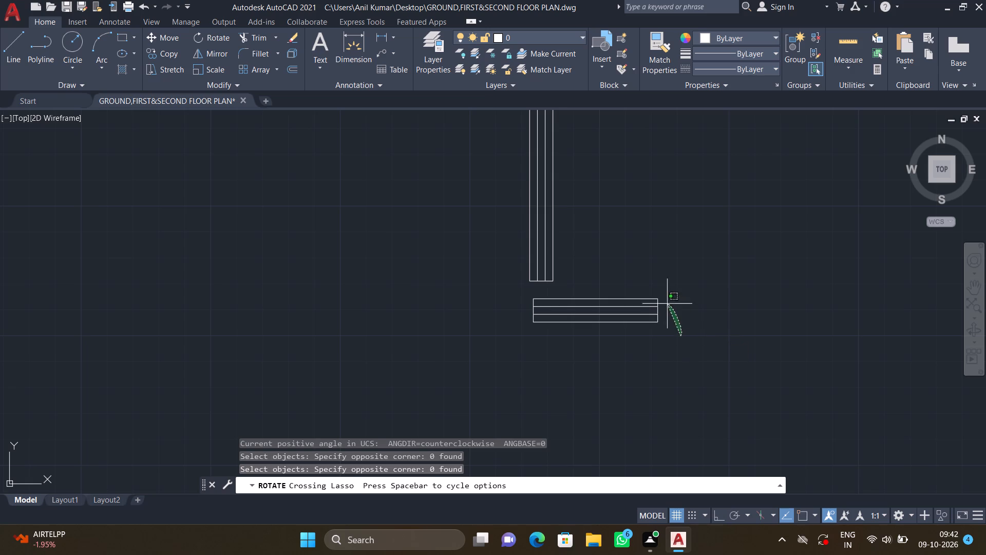
{"action": "left_click_drag", "start_coordinate": [667, 303], "coordinate": [607, 297]}
{"action": "left_click_drag", "start_coordinate": [605, 297], "coordinate": [575, 302]}
{"action": "left_click", "coordinate": [576, 307]}
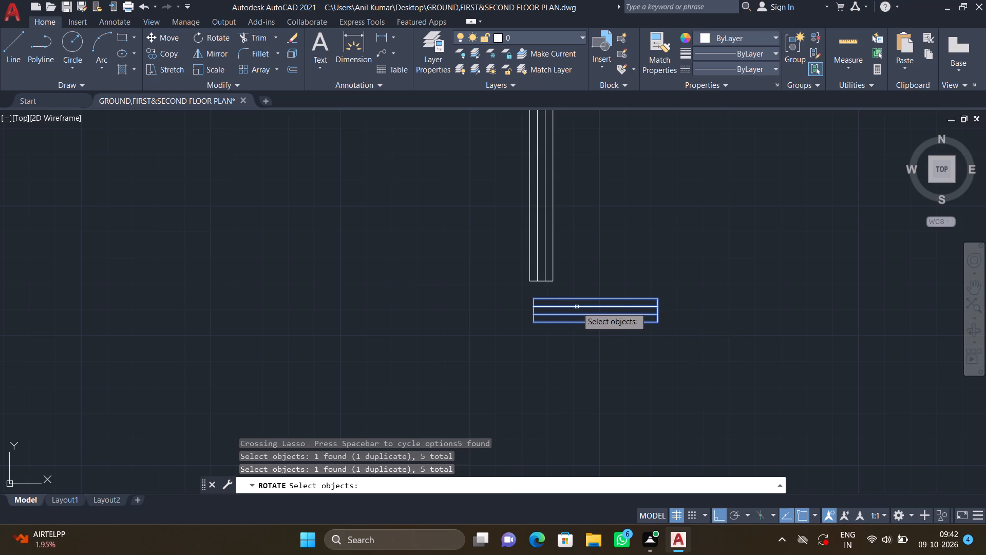
{"action": "left_click_drag", "start_coordinate": [682, 359], "coordinate": [547, 301]}
{"action": "middle_click_drag", "start_coordinate": [657, 356], "coordinate": [734, 266]}
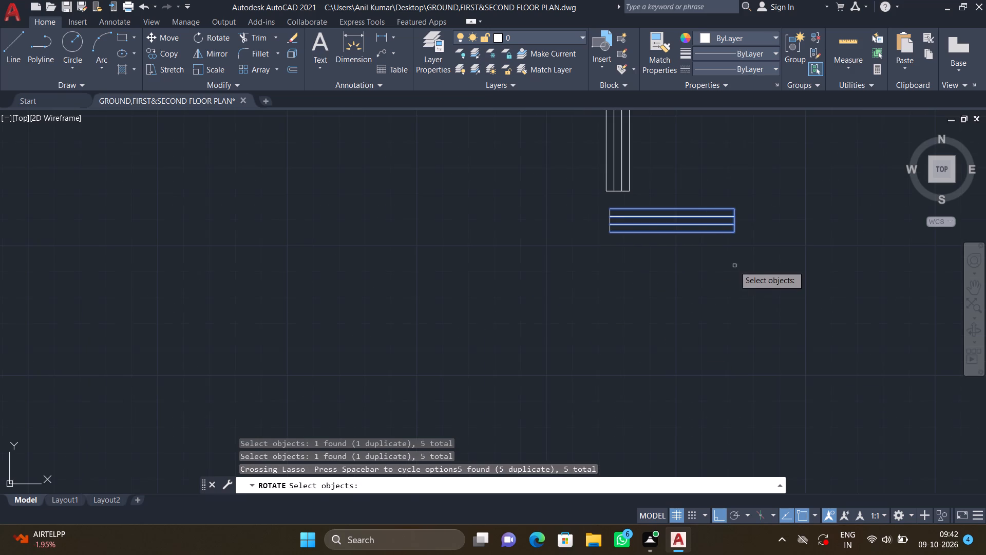
{"action": "scroll", "coordinate": [746, 231], "scroll_direction": "up", "scroll_amount": 2}
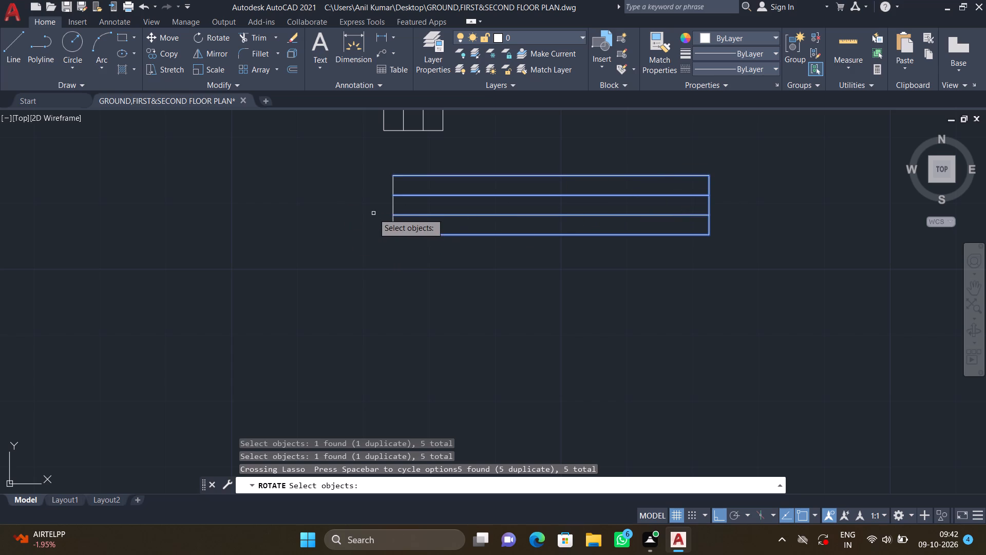
{"action": "left_click", "coordinate": [392, 223]}
{"action": "scroll", "coordinate": [598, 211], "scroll_direction": "up", "scroll_amount": 2}
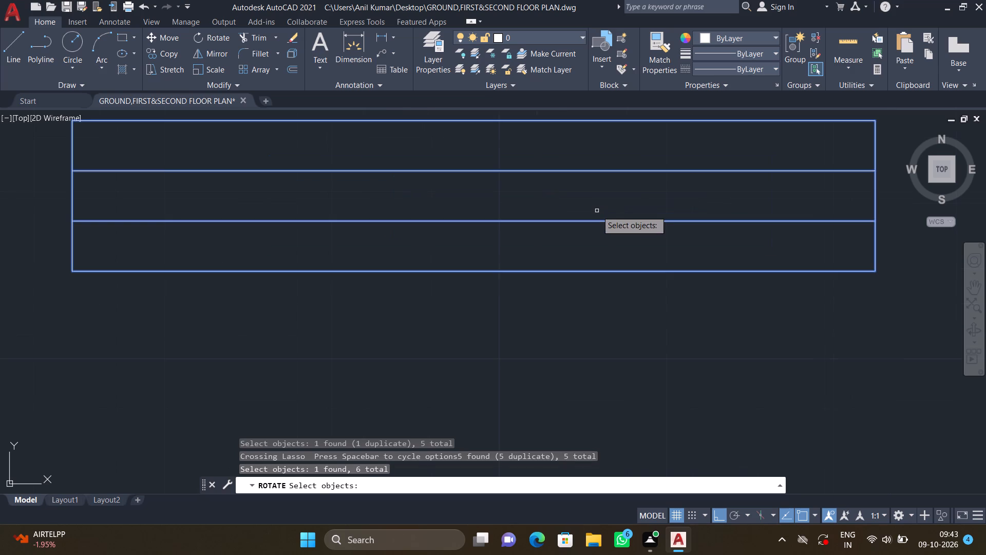
{"action": "scroll", "coordinate": [598, 211], "scroll_direction": "down", "scroll_amount": 4}
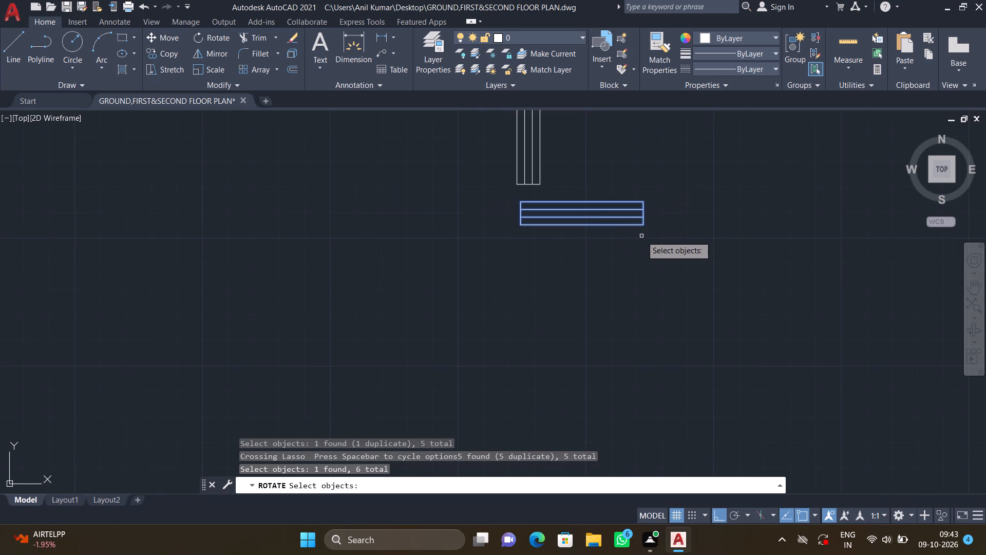
{"action": "key", "text": "Return"}
{"action": "middle_click_drag", "start_coordinate": [613, 240], "coordinate": [574, 306]}
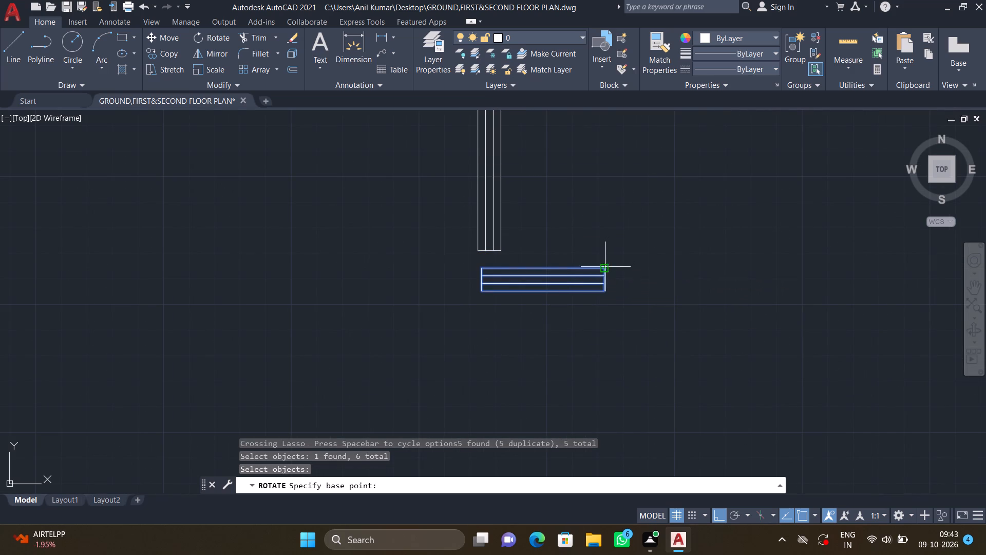
{"action": "left_click", "coordinate": [603, 268]}
{"action": "left_click", "coordinate": [608, 226]}
Copy the whole vertical 6' window symbol by its top-left corner, with Ortho off, into the vertical wall right of the narrow strip room on the plan's left side.
{"action": "scroll", "coordinate": [636, 221], "scroll_direction": "down", "scroll_amount": 3}
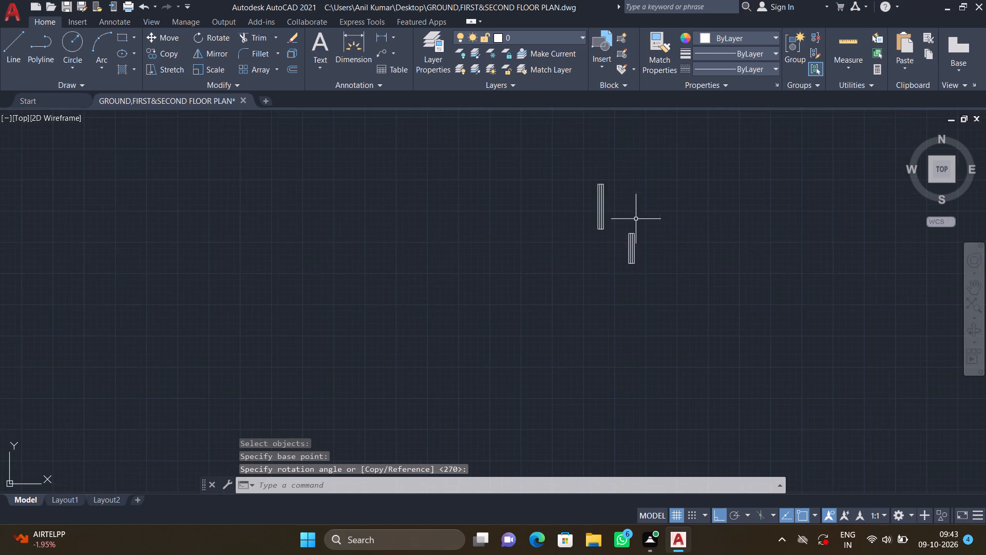
{"action": "scroll", "coordinate": [633, 201], "scroll_direction": "down", "scroll_amount": 1}
{"action": "middle_click_drag", "start_coordinate": [629, 210], "coordinate": [629, 240]}
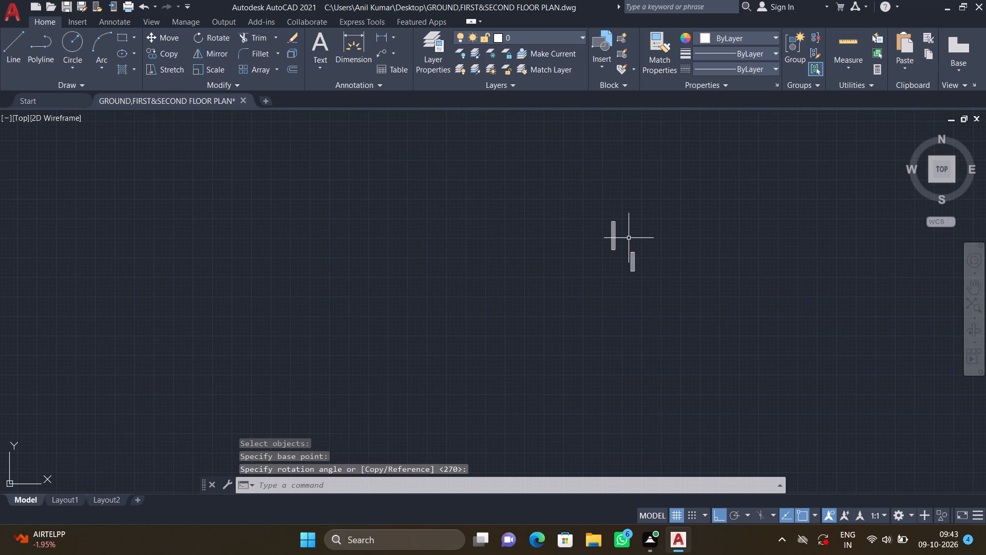
{"action": "type", "text": "CO"}
{"action": "key", "text": "Return"}
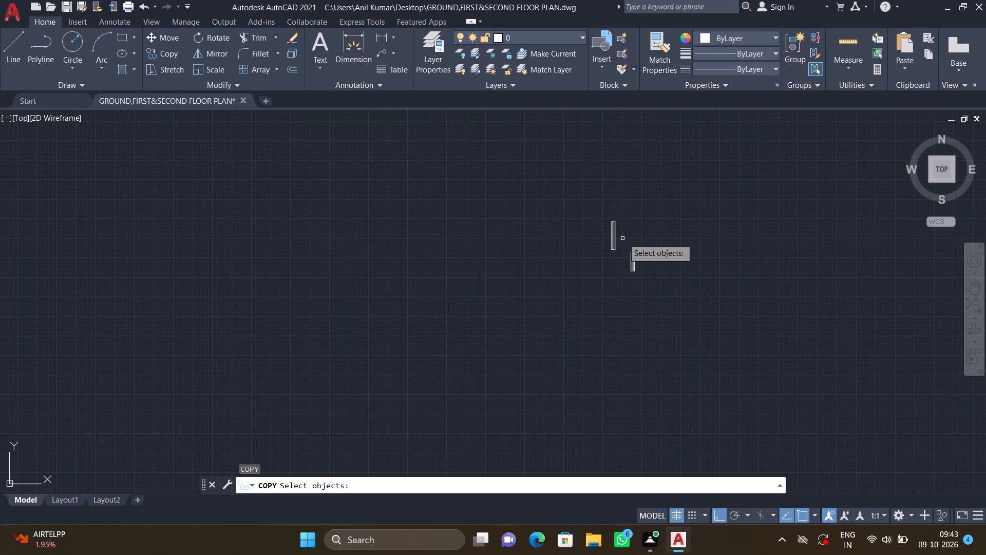
{"action": "left_click", "coordinate": [624, 256]}
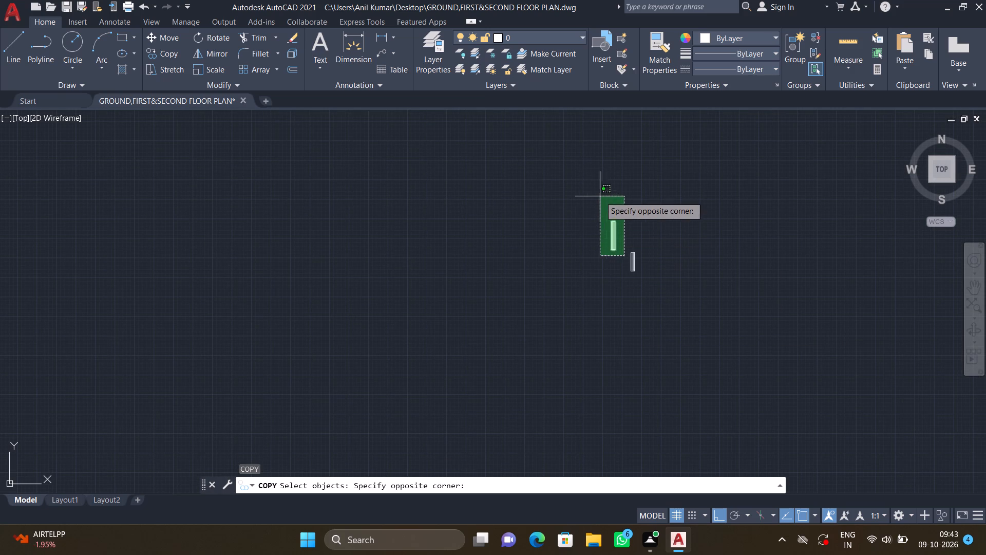
{"action": "left_click", "coordinate": [593, 188]}
{"action": "key", "text": "Return"}
{"action": "scroll", "coordinate": [628, 244], "scroll_direction": "up", "scroll_amount": 2}
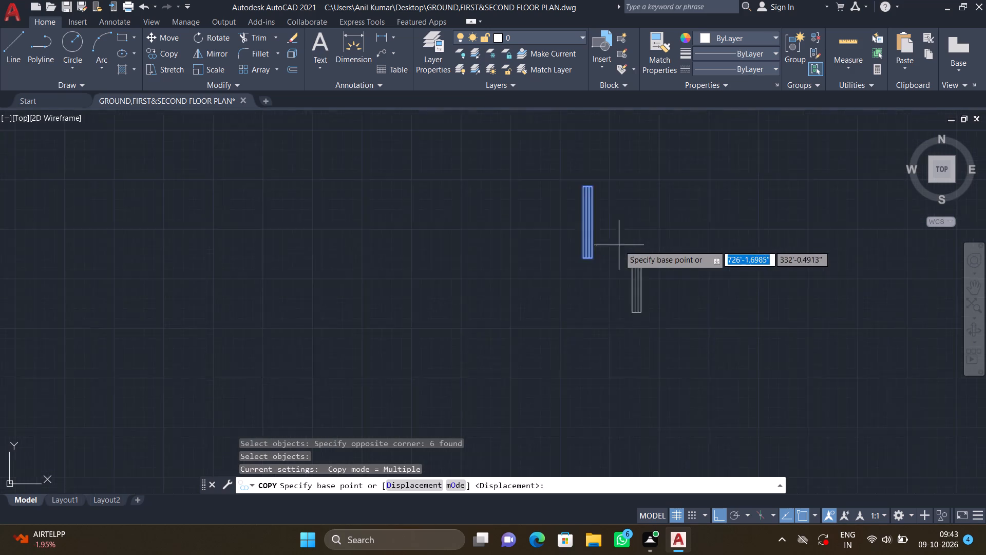
{"action": "scroll", "coordinate": [616, 245], "scroll_direction": "up", "scroll_amount": 1}
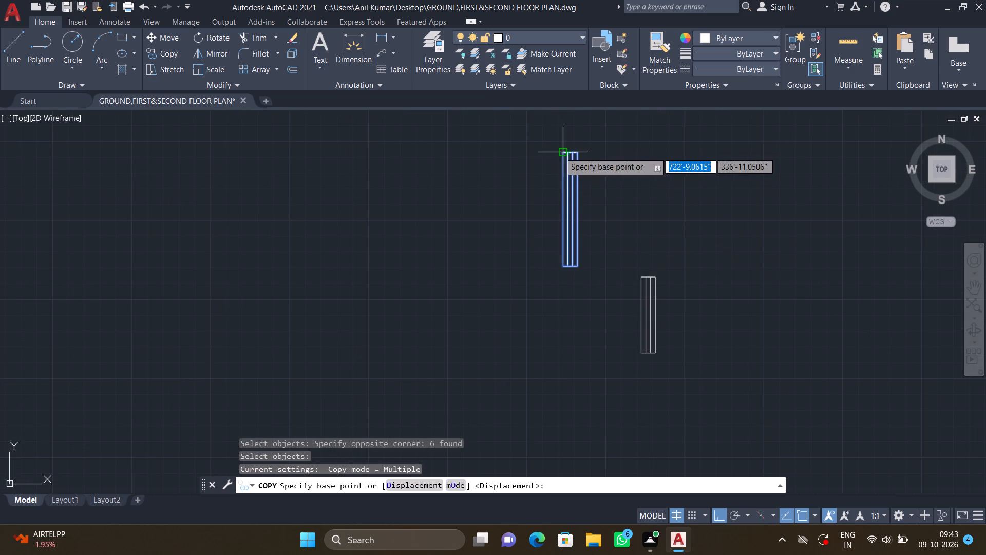
{"action": "left_click", "coordinate": [560, 152]}
{"action": "scroll", "coordinate": [642, 218], "scroll_direction": "down", "scroll_amount": 4}
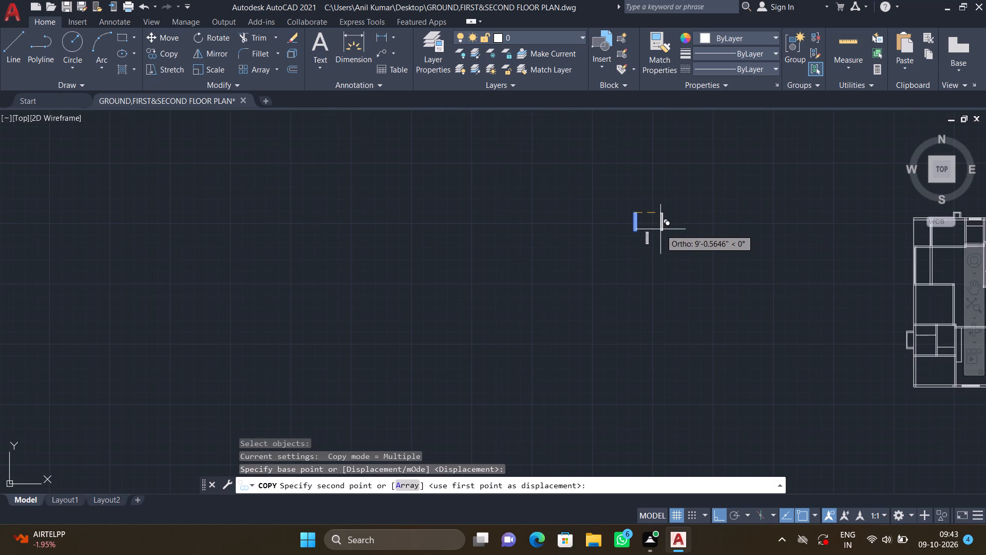
{"action": "key", "text": "F8"}
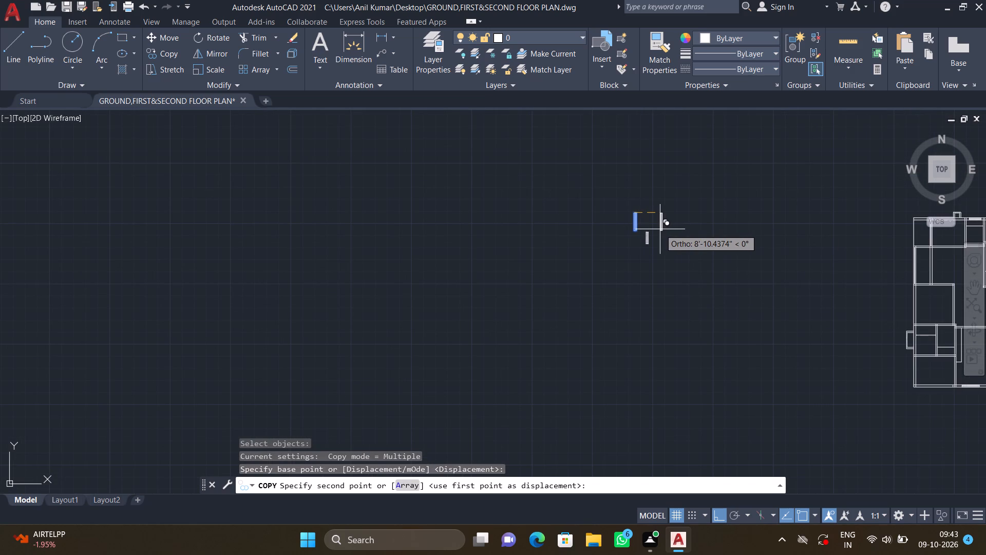
{"action": "scroll", "coordinate": [655, 247], "scroll_direction": "down", "scroll_amount": 3}
{"action": "middle_click_drag", "start_coordinate": [651, 301], "coordinate": [634, 297]}
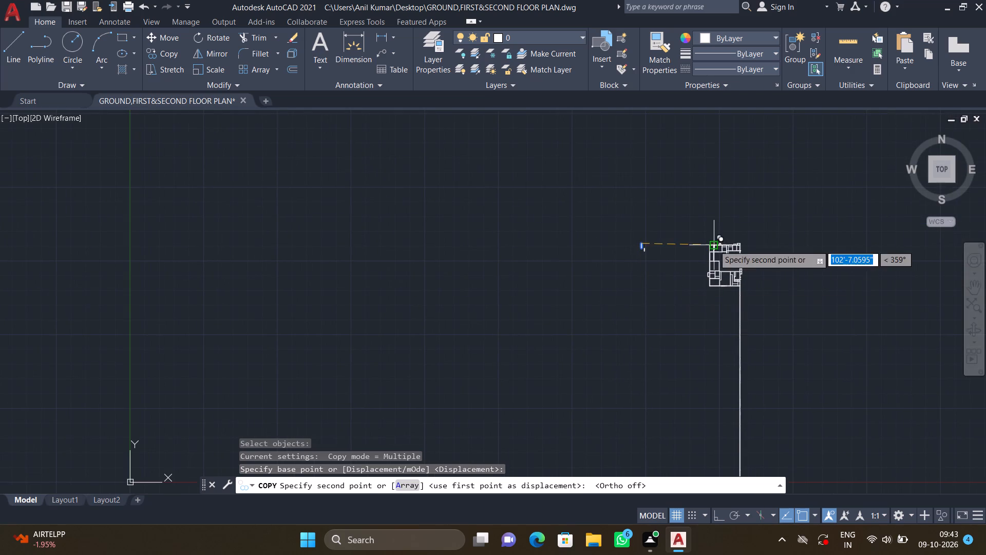
{"action": "scroll", "coordinate": [757, 265], "scroll_direction": "down", "scroll_amount": 1}
{"action": "scroll", "coordinate": [759, 270], "scroll_direction": "up", "scroll_amount": 3}
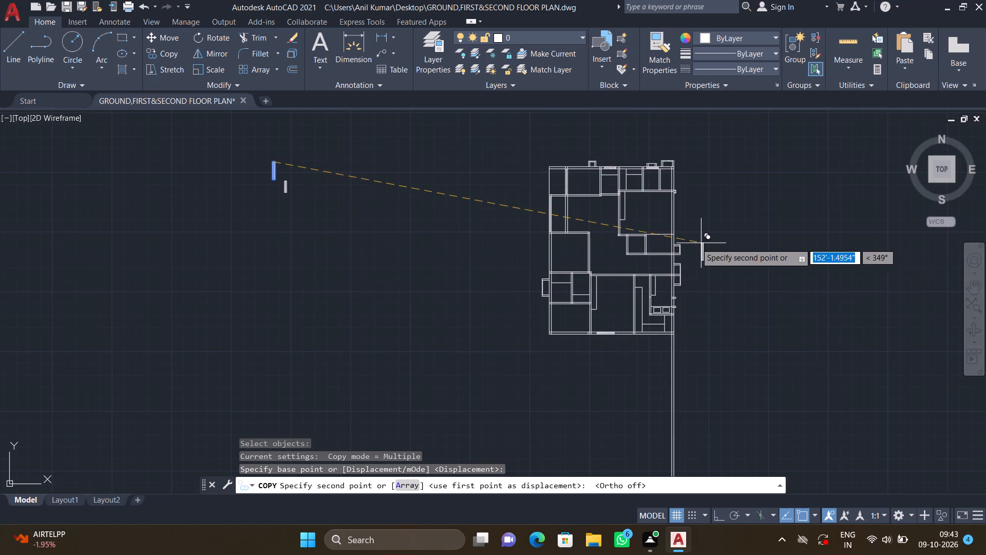
{"action": "scroll", "coordinate": [557, 223], "scroll_direction": "up", "scroll_amount": 3}
{"action": "middle_click_drag", "start_coordinate": [566, 234], "coordinate": [561, 250]}
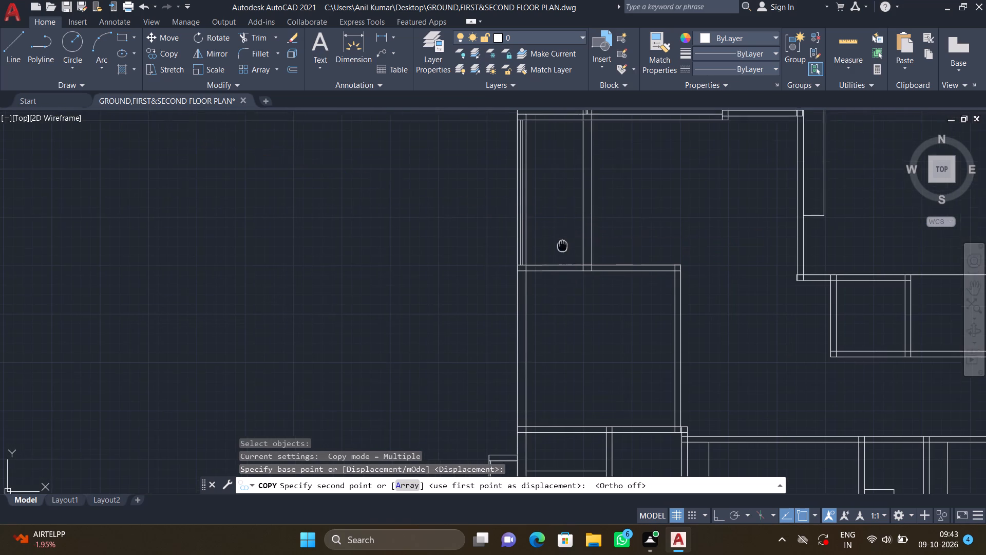
{"action": "middle_click_drag", "start_coordinate": [561, 250], "coordinate": [536, 292]}
{"action": "scroll", "coordinate": [556, 212], "scroll_direction": "up", "scroll_amount": 4}
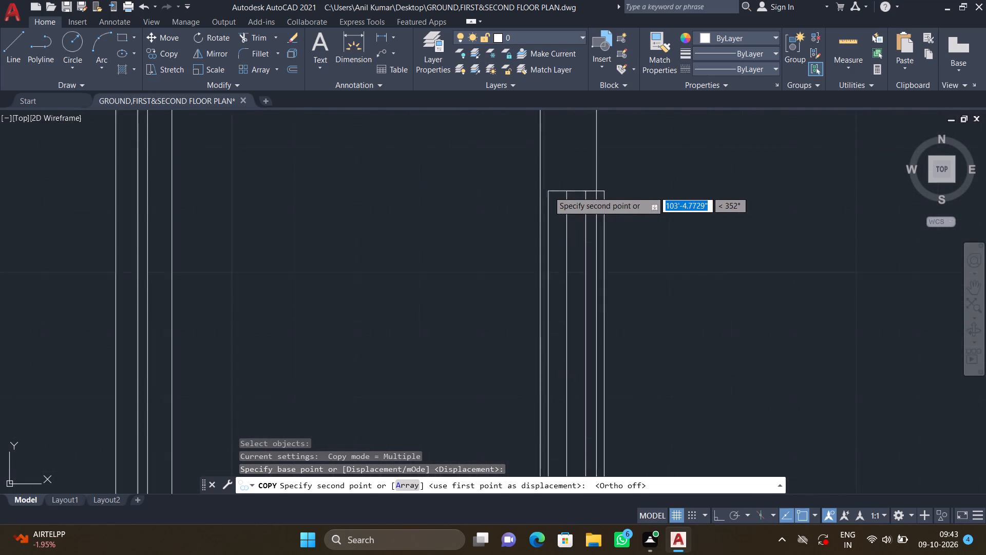
{"action": "scroll", "coordinate": [548, 191], "scroll_direction": "up", "scroll_amount": 3}
{"action": "left_click", "coordinate": [508, 178]}
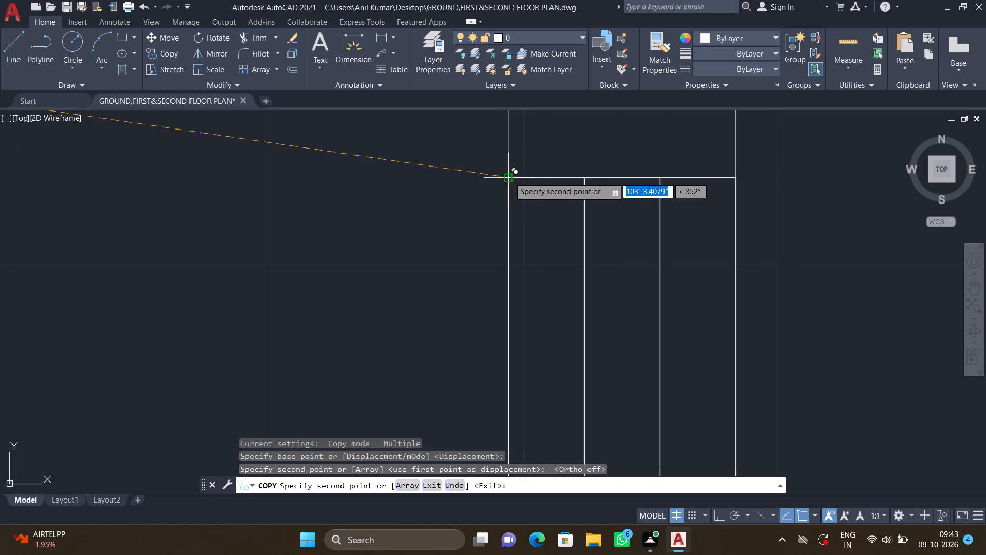
Place another copy of the vertical 6' window in the right exterior wall, along the large upper-right room.
{"action": "scroll", "coordinate": [544, 251], "scroll_direction": "down", "scroll_amount": 4}
{"action": "scroll", "coordinate": [668, 246], "scroll_direction": "down", "scroll_amount": 2}
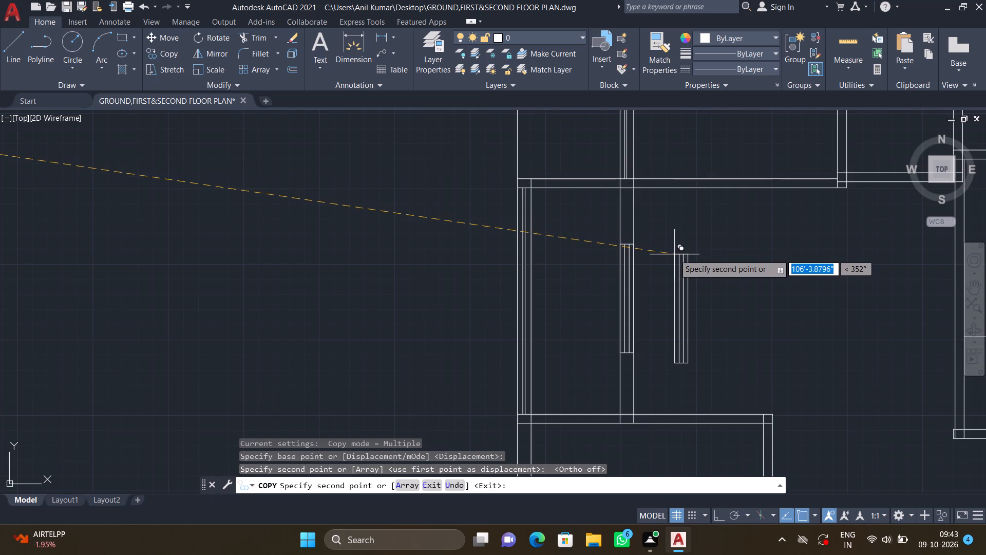
{"action": "scroll", "coordinate": [676, 256], "scroll_direction": "down", "scroll_amount": 2}
{"action": "middle_click_drag", "start_coordinate": [686, 290], "coordinate": [487, 259]}
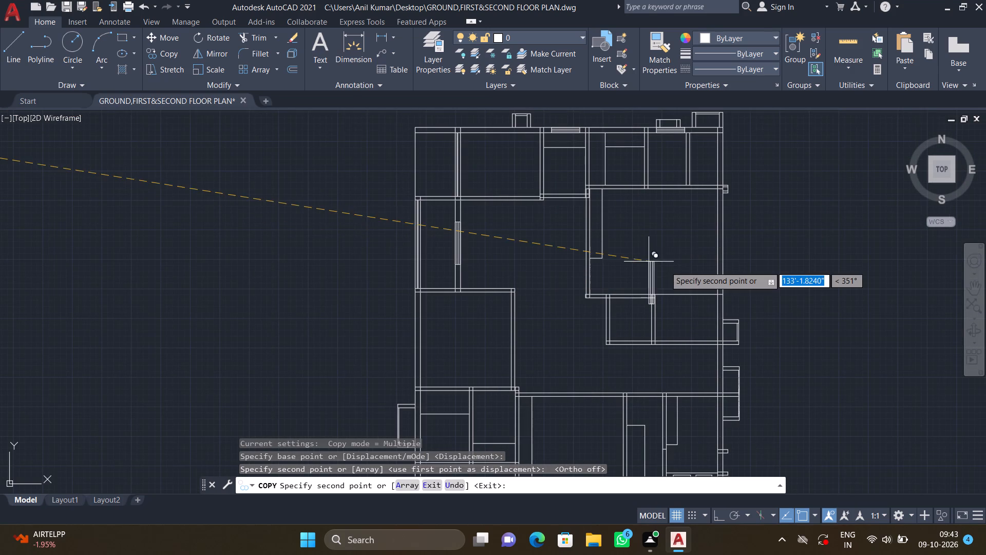
{"action": "middle_click_drag", "start_coordinate": [694, 252], "coordinate": [605, 226]}
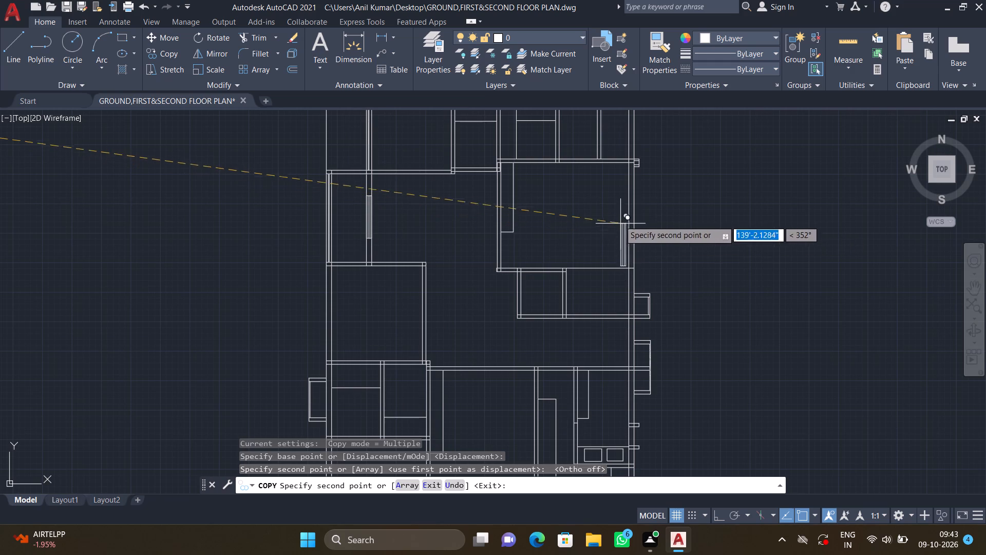
{"action": "scroll", "coordinate": [626, 216], "scroll_direction": "up", "scroll_amount": 2}
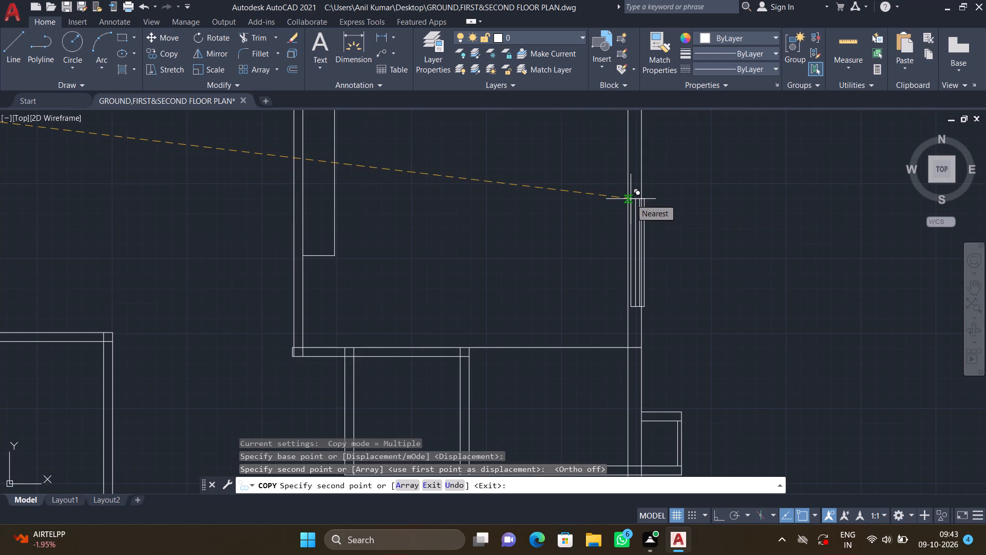
{"action": "scroll", "coordinate": [626, 205], "scroll_direction": "up", "scroll_amount": 2}
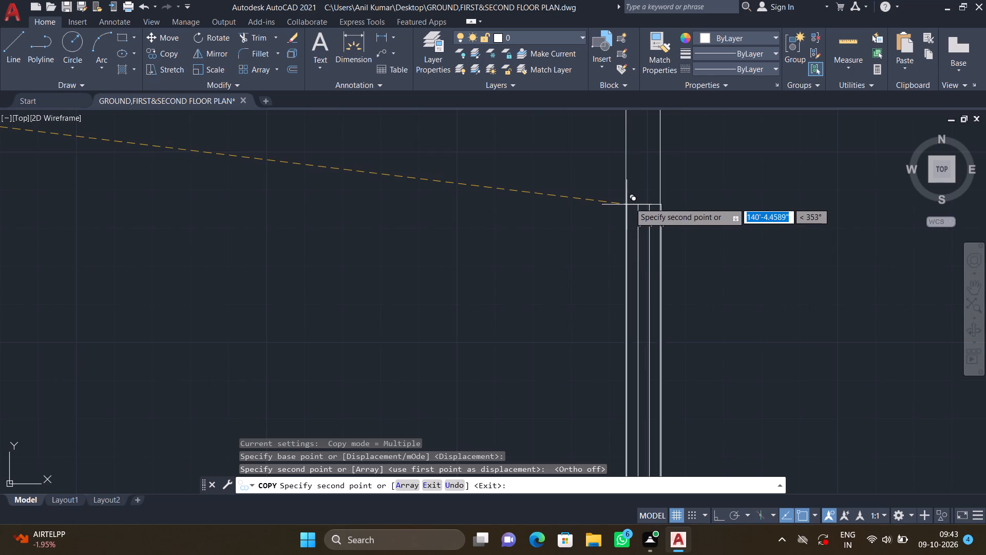
{"action": "scroll", "coordinate": [638, 201], "scroll_direction": "up", "scroll_amount": 5}
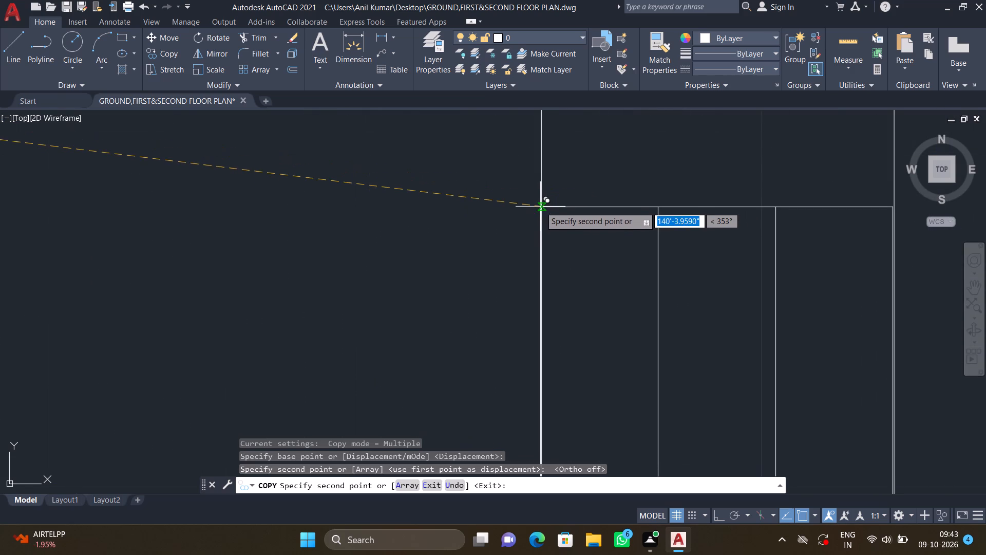
{"action": "scroll", "coordinate": [551, 201], "scroll_direction": "up", "scroll_amount": 2}
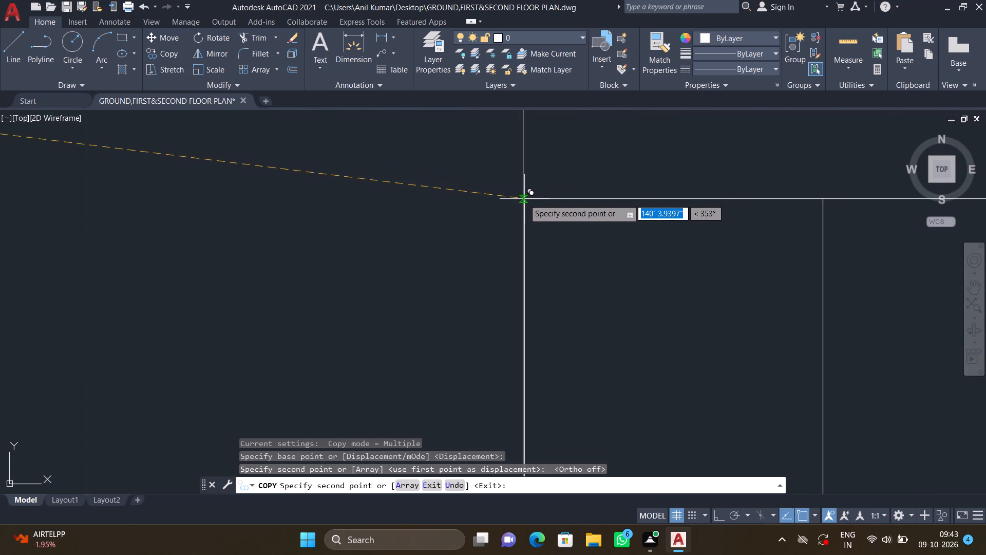
{"action": "left_click", "coordinate": [524, 198]}
Place another copy of the vertical 6' window in the left exterior wall of the bottom-left corner room, starting directly below the room's top wall.
{"action": "scroll", "coordinate": [521, 198], "scroll_direction": "down", "scroll_amount": 3}
{"action": "scroll", "coordinate": [577, 291], "scroll_direction": "down", "scroll_amount": 3}
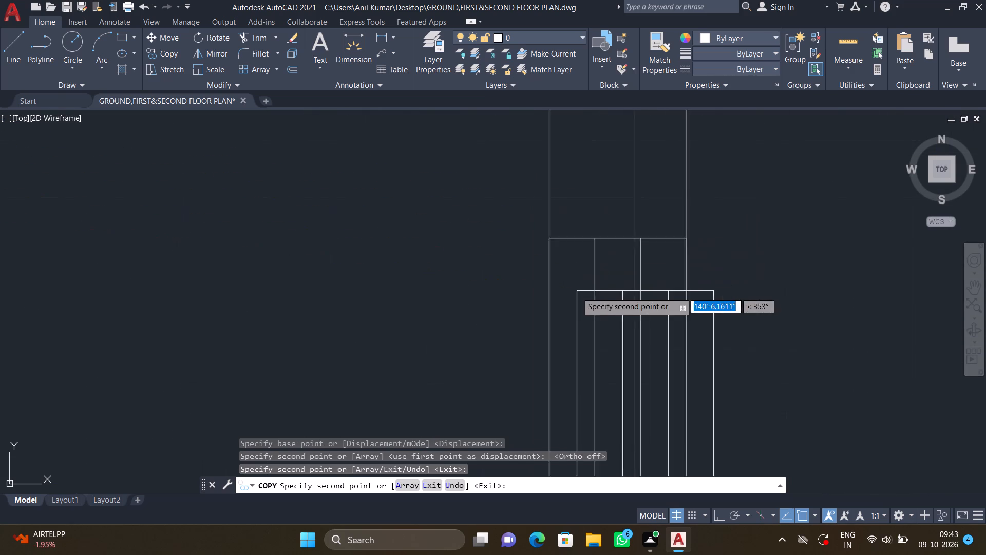
{"action": "scroll", "coordinate": [577, 297], "scroll_direction": "down", "scroll_amount": 2}
{"action": "scroll", "coordinate": [535, 248], "scroll_direction": "down", "scroll_amount": 4}
{"action": "middle_click_drag", "start_coordinate": [533, 301], "coordinate": [589, 233]}
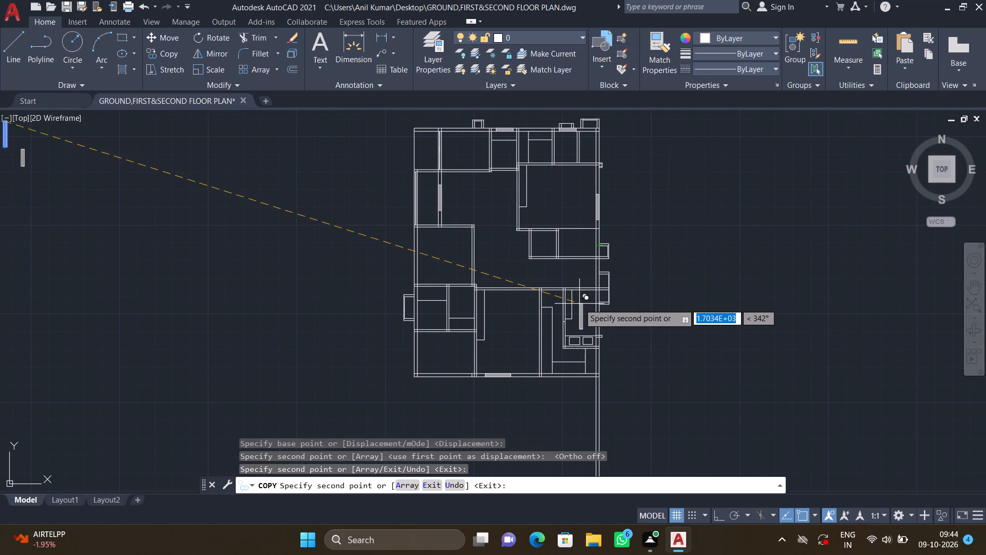
{"action": "scroll", "coordinate": [580, 304], "scroll_direction": "down", "scroll_amount": 2}
{"action": "scroll", "coordinate": [508, 327], "scroll_direction": "up", "scroll_amount": 2}
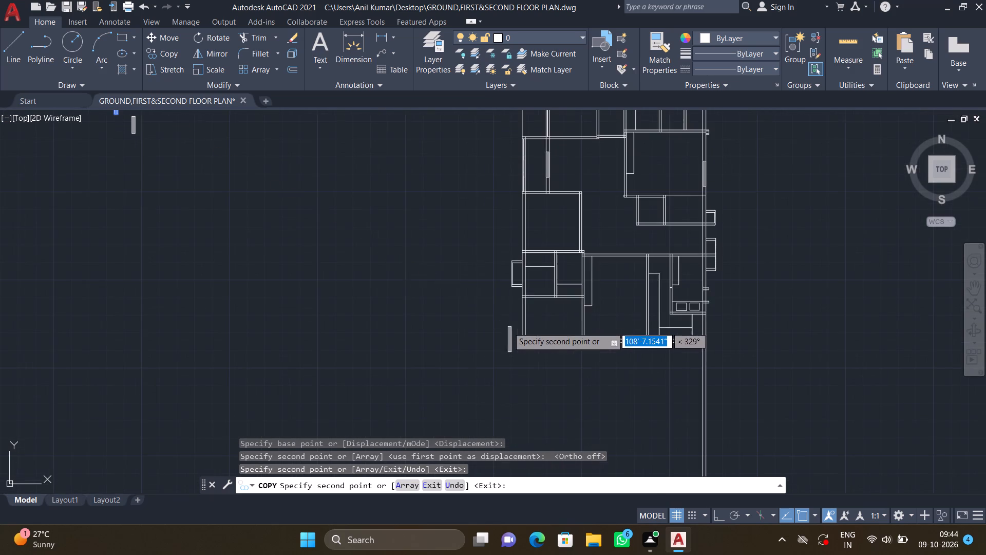
{"action": "scroll", "coordinate": [519, 301], "scroll_direction": "up", "scroll_amount": 3}
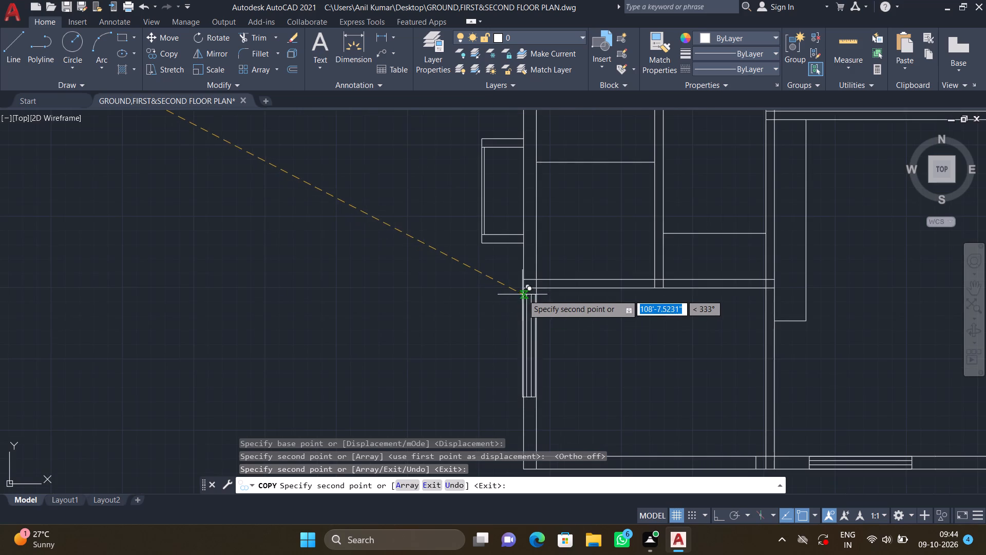
{"action": "scroll", "coordinate": [524, 293], "scroll_direction": "up", "scroll_amount": 4}
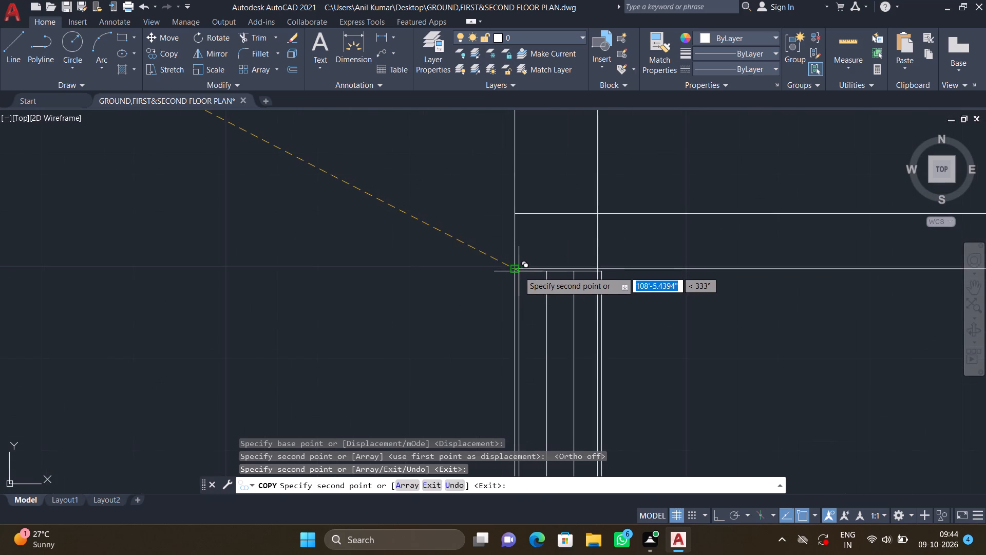
{"action": "scroll", "coordinate": [523, 274], "scroll_direction": "up", "scroll_amount": 3}
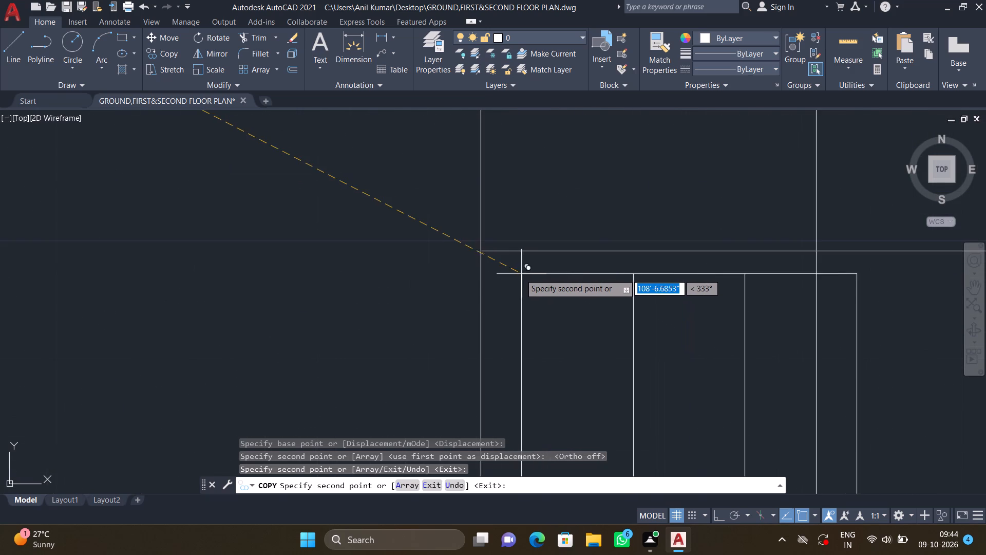
{"action": "left_click", "coordinate": [482, 252]}
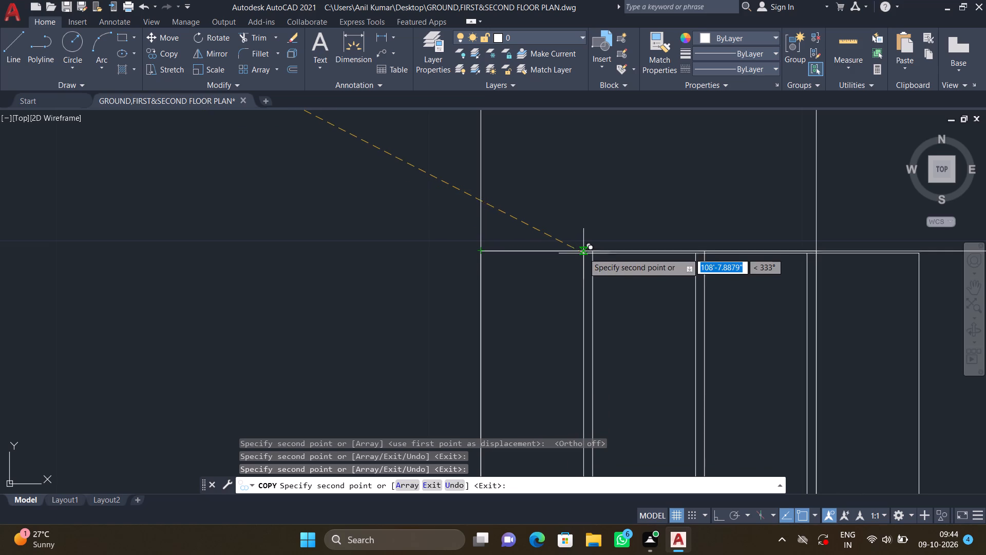
Place another copy of the vertical 6' window in the left exterior wall of the square room below the narrow strip, starting directly under its top wall.
{"action": "scroll", "coordinate": [567, 231], "scroll_direction": "down", "scroll_amount": 2}
{"action": "scroll", "coordinate": [509, 254], "scroll_direction": "down", "scroll_amount": 5}
{"action": "middle_click_drag", "start_coordinate": [544, 198], "coordinate": [508, 354]}
{"action": "middle_click_drag", "start_coordinate": [514, 311], "coordinate": [495, 439]}
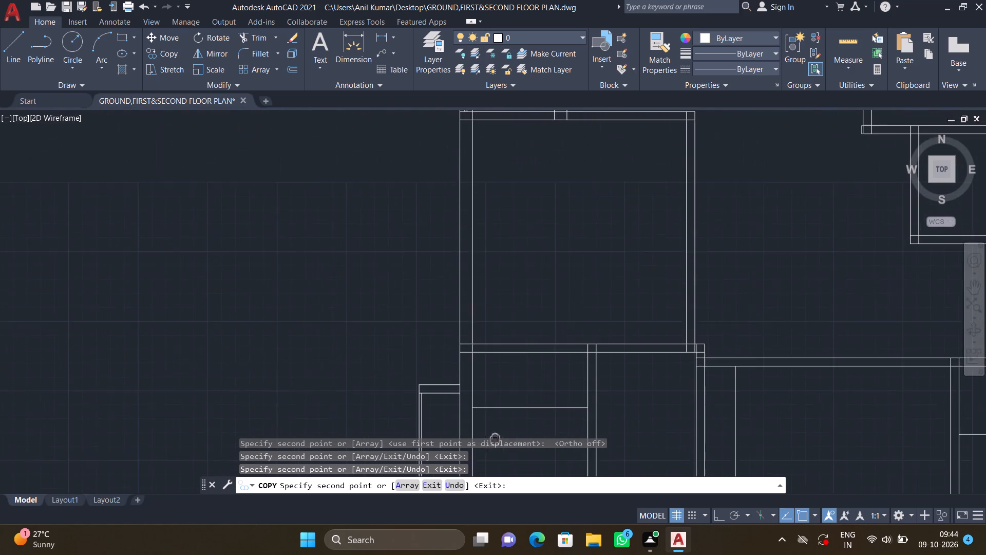
{"action": "middle_click_drag", "start_coordinate": [495, 439], "coordinate": [495, 439]}
{"action": "scroll", "coordinate": [491, 424], "scroll_direction": "down", "scroll_amount": 2}
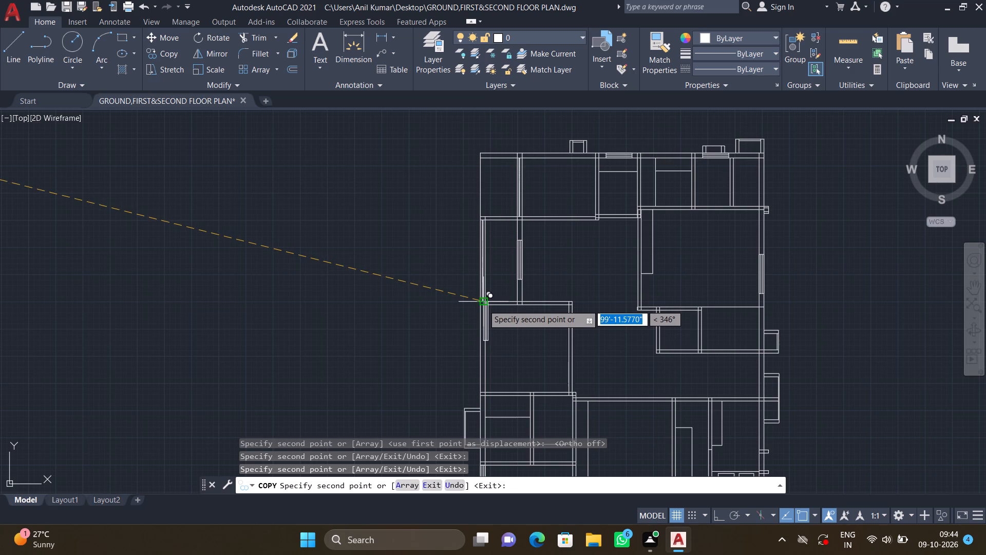
{"action": "scroll", "coordinate": [486, 306], "scroll_direction": "up", "scroll_amount": 3}
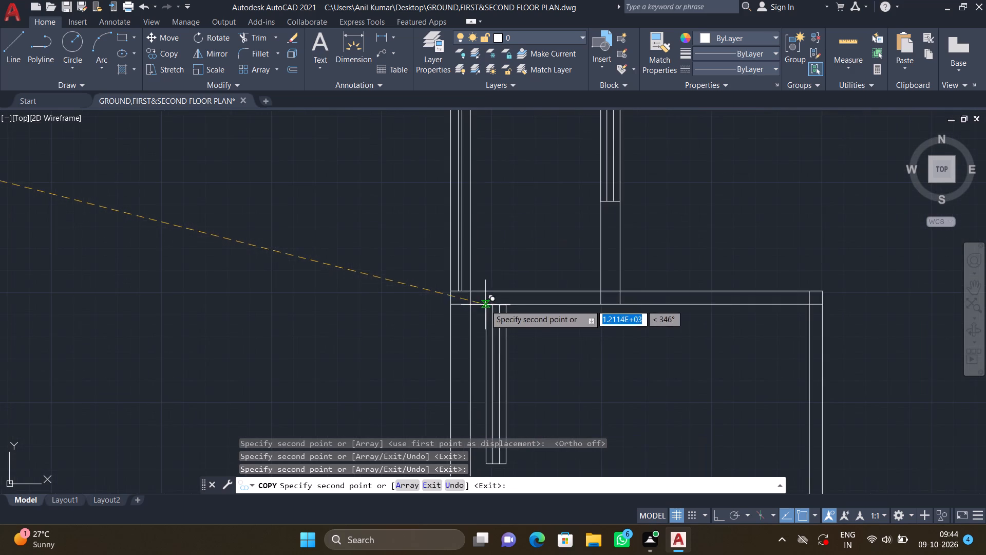
{"action": "scroll", "coordinate": [457, 305], "scroll_direction": "up", "scroll_amount": 4}
{"action": "middle_click_drag", "start_coordinate": [424, 292], "coordinate": [498, 234]}
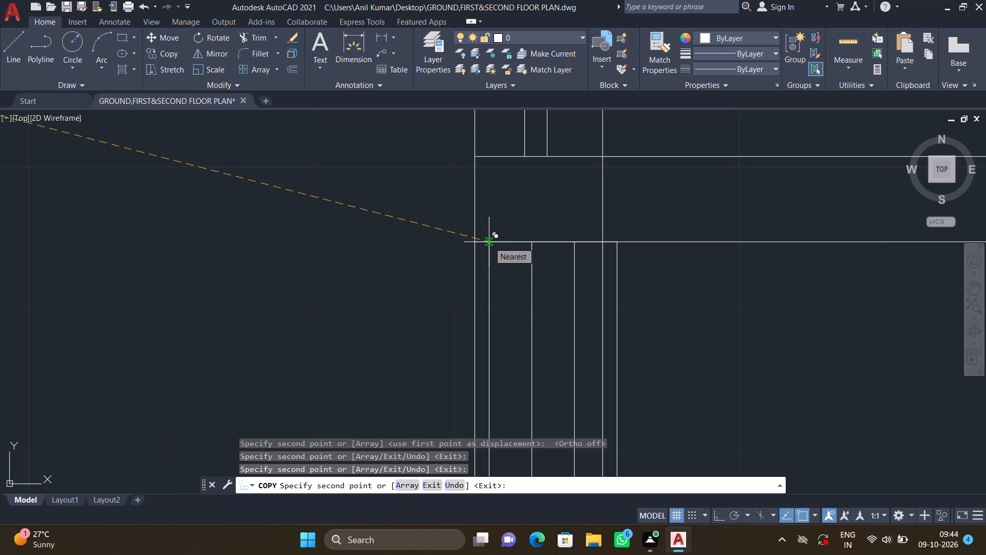
{"action": "scroll", "coordinate": [488, 242], "scroll_direction": "up", "scroll_amount": 3}
{"action": "scroll", "coordinate": [435, 245], "scroll_direction": "up", "scroll_amount": 2}
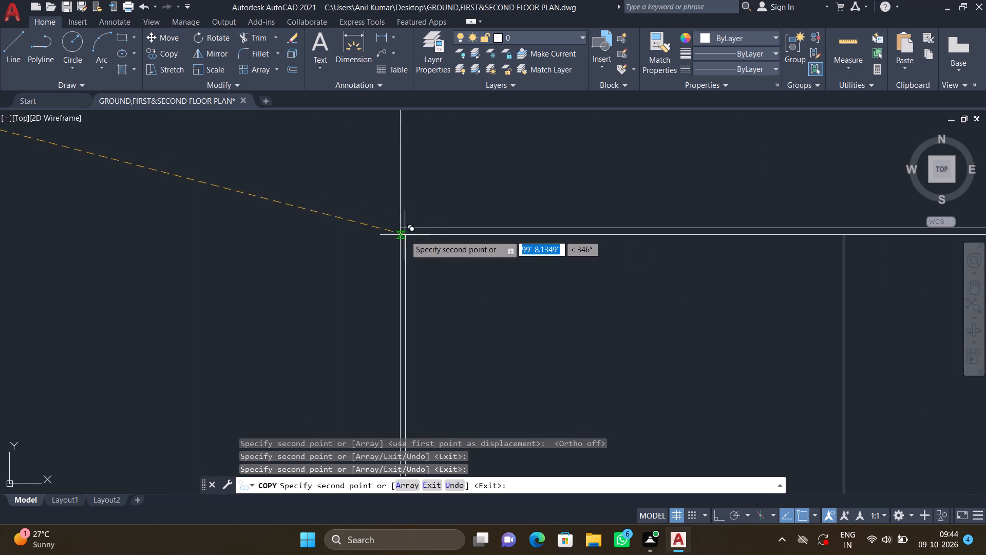
{"action": "left_click", "coordinate": [401, 227]}
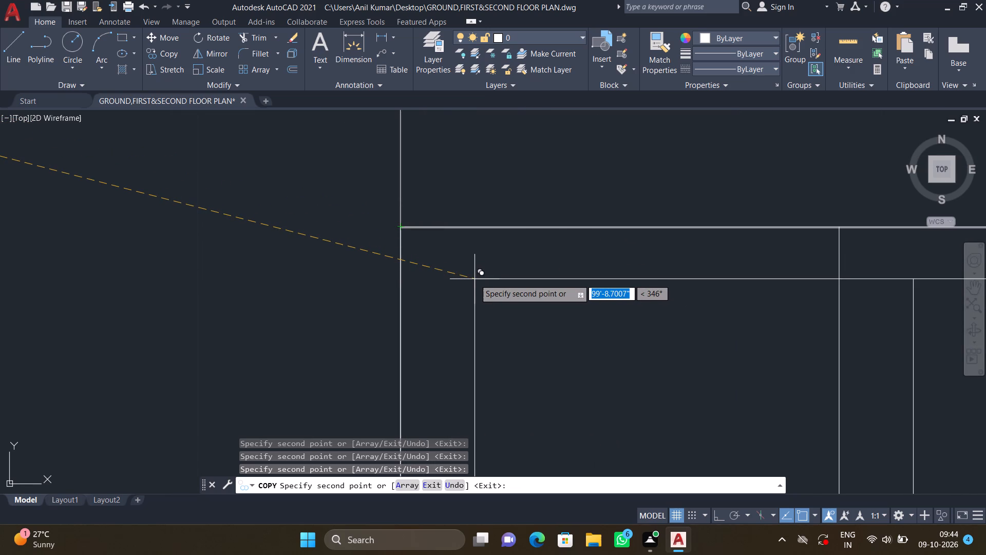
Finish placing copies of the vertical 6' window.
{"action": "scroll", "coordinate": [477, 282], "scroll_direction": "down", "scroll_amount": 6}
{"action": "scroll", "coordinate": [568, 326], "scroll_direction": "down", "scroll_amount": 5}
{"action": "middle_click_drag", "start_coordinate": [601, 350], "coordinate": [467, 315]}
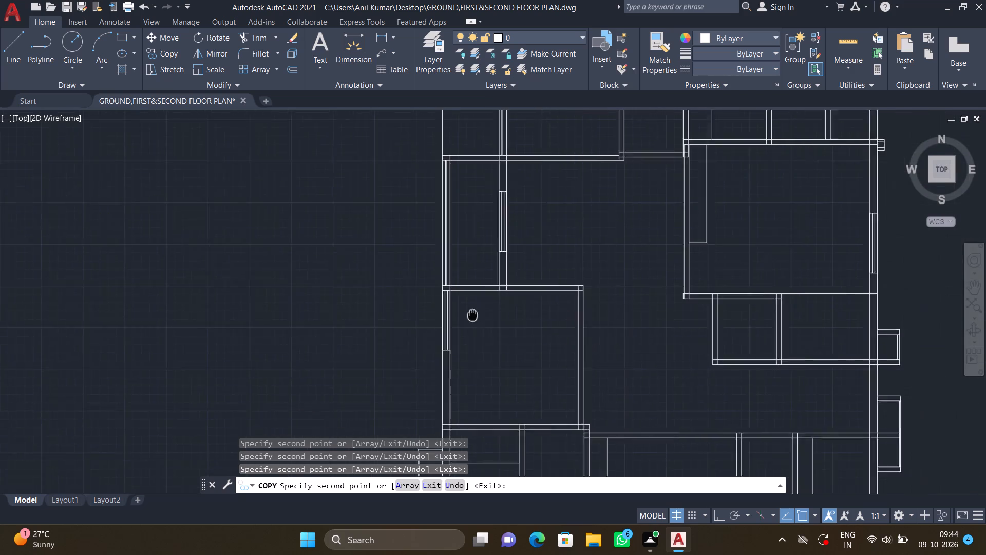
{"action": "middle_click_drag", "start_coordinate": [467, 315], "coordinate": [464, 316]}
{"action": "scroll", "coordinate": [455, 320], "scroll_direction": "down", "scroll_amount": 2}
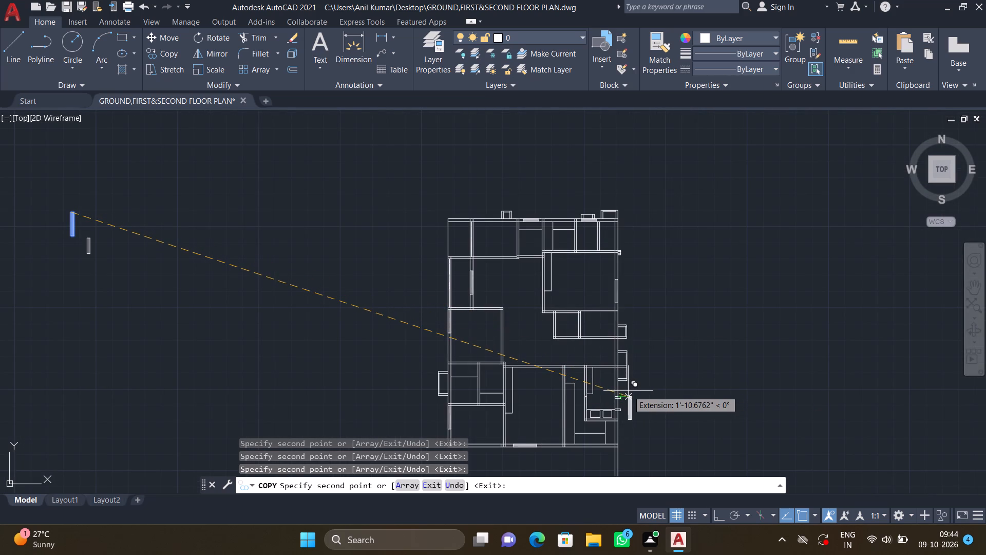
{"action": "key", "text": "Return"}
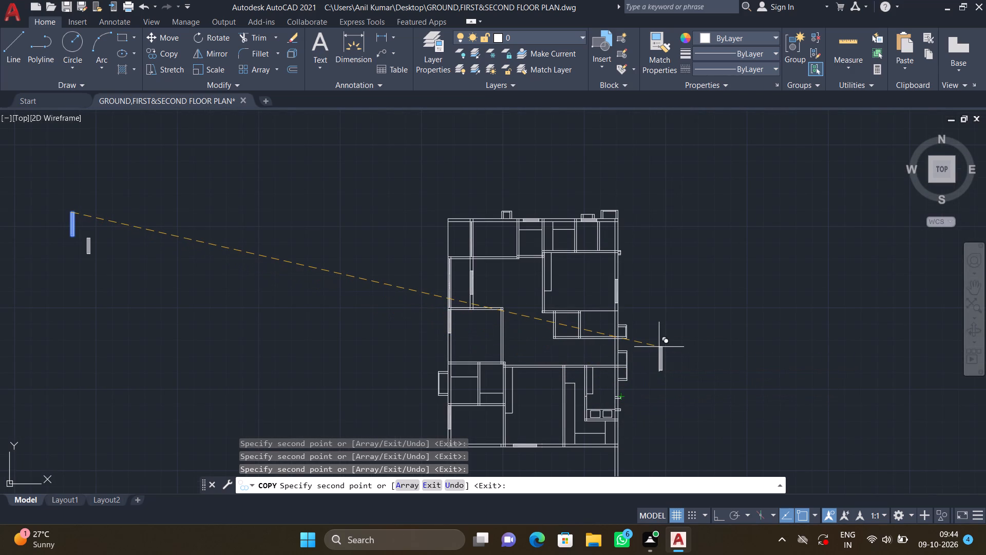
Copy the whole vertical 4' window symbol by its top-left corner into the left exterior wall of the small room above the bottom-left corner room.
{"action": "middle_click_drag", "start_coordinate": [212, 196], "coordinate": [424, 193]}
{"action": "middle_click_drag", "start_coordinate": [244, 259], "coordinate": [308, 260]}
{"action": "scroll", "coordinate": [315, 251], "scroll_direction": "down", "scroll_amount": 1}
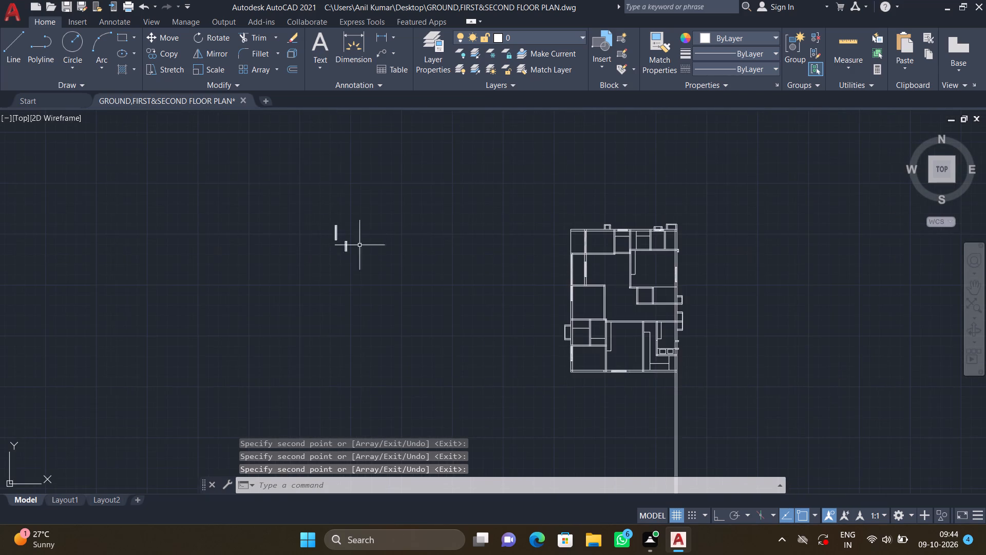
{"action": "scroll", "coordinate": [352, 251], "scroll_direction": "up", "scroll_amount": 4}
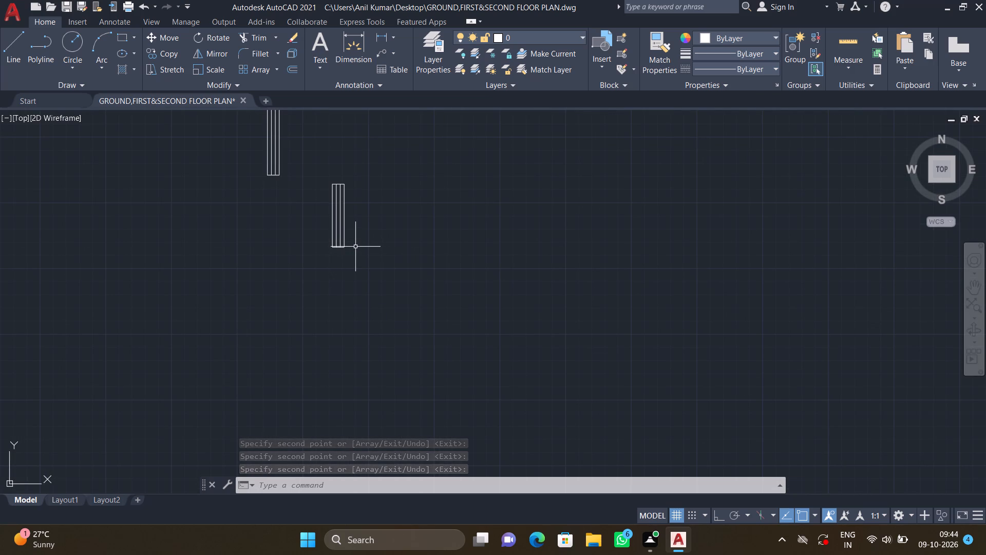
{"action": "type", "text": "CO"}
{"action": "key", "text": "Return"}
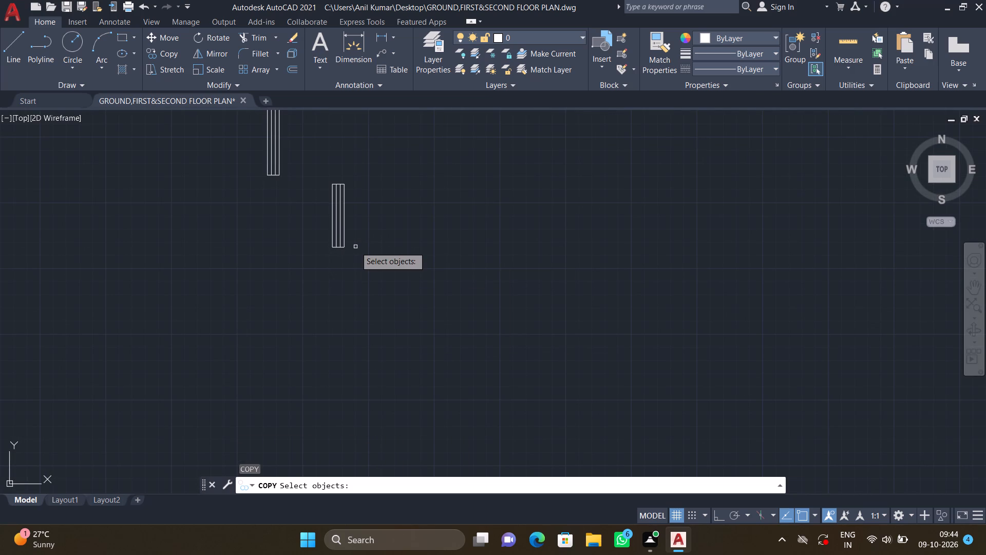
{"action": "left_click_drag", "start_coordinate": [357, 276], "coordinate": [357, 258]}
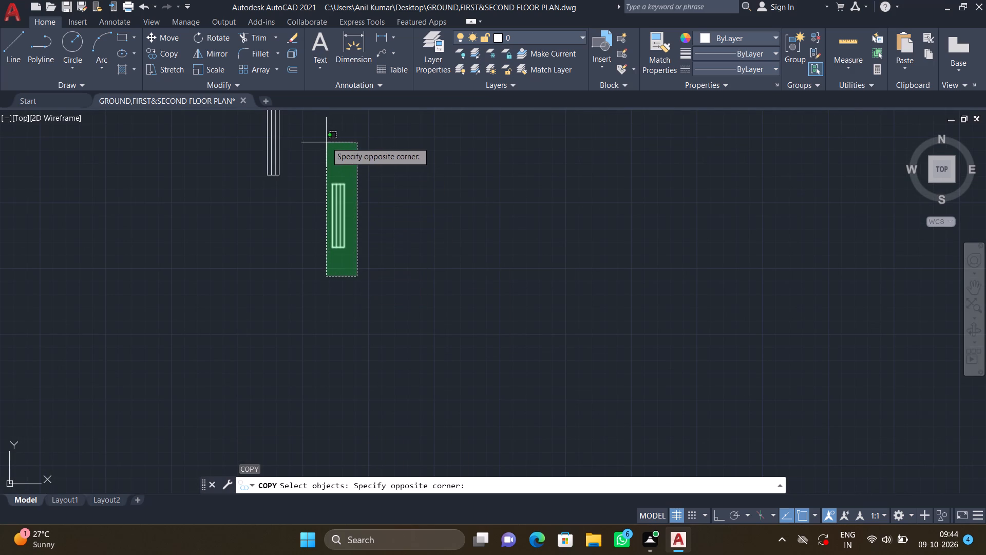
{"action": "left_click", "coordinate": [324, 141]}
{"action": "key", "text": "Return"}
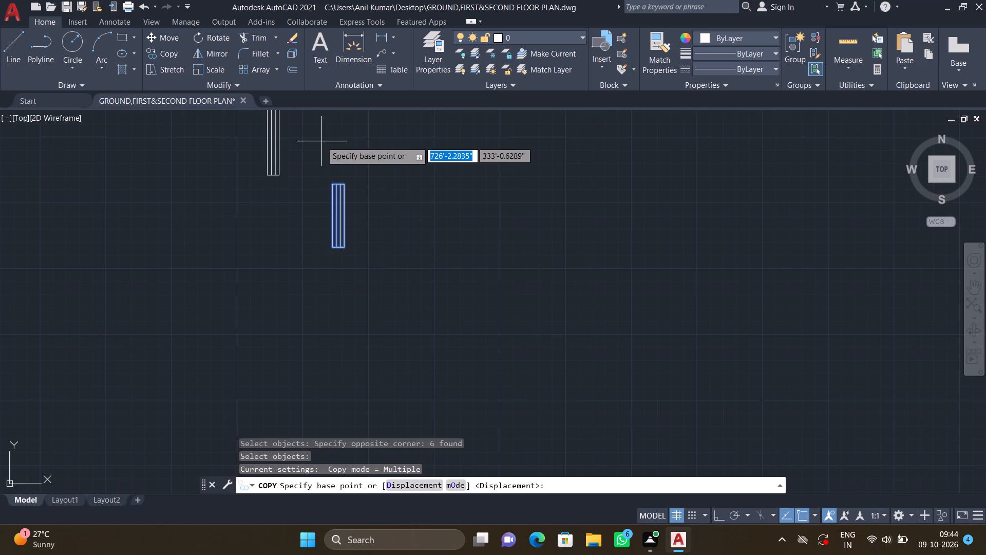
{"action": "scroll", "coordinate": [326, 175], "scroll_direction": "up", "scroll_amount": 3}
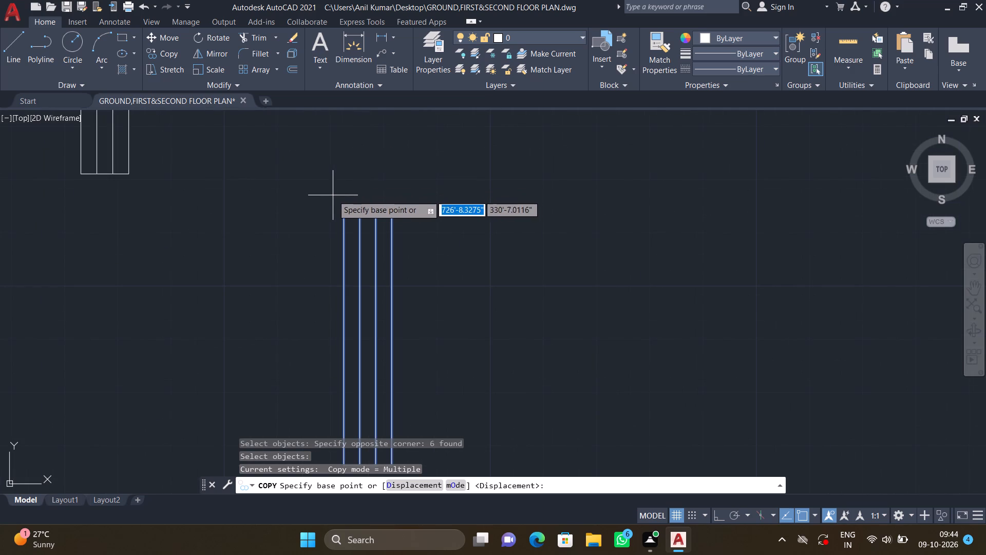
{"action": "left_click", "coordinate": [343, 208]}
{"action": "scroll", "coordinate": [402, 231], "scroll_direction": "down", "scroll_amount": 5}
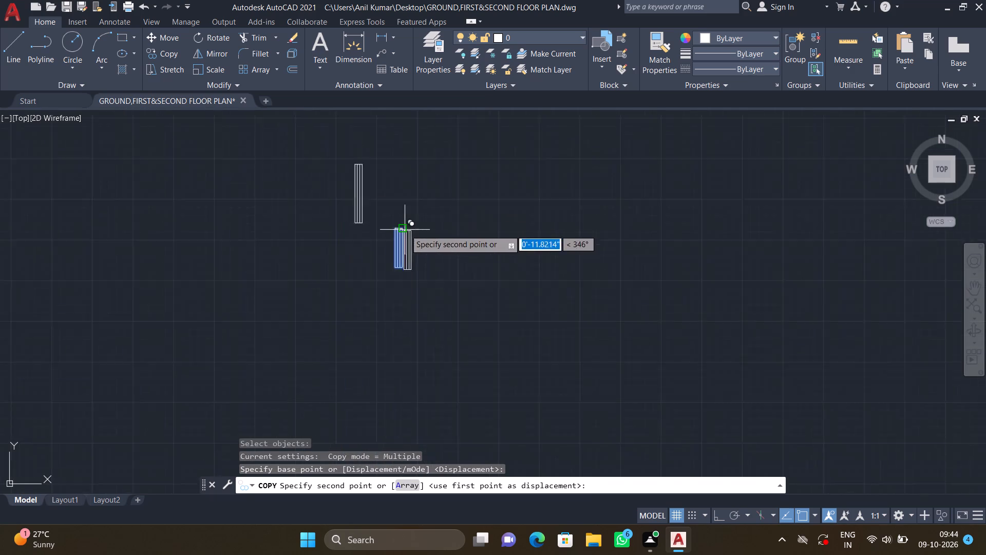
{"action": "scroll", "coordinate": [410, 230], "scroll_direction": "down", "scroll_amount": 1}
{"action": "middle_click_drag", "start_coordinate": [463, 277], "coordinate": [360, 271]}
{"action": "scroll", "coordinate": [356, 280], "scroll_direction": "down", "scroll_amount": 2}
{"action": "middle_click_drag", "start_coordinate": [347, 271], "coordinate": [226, 206]}
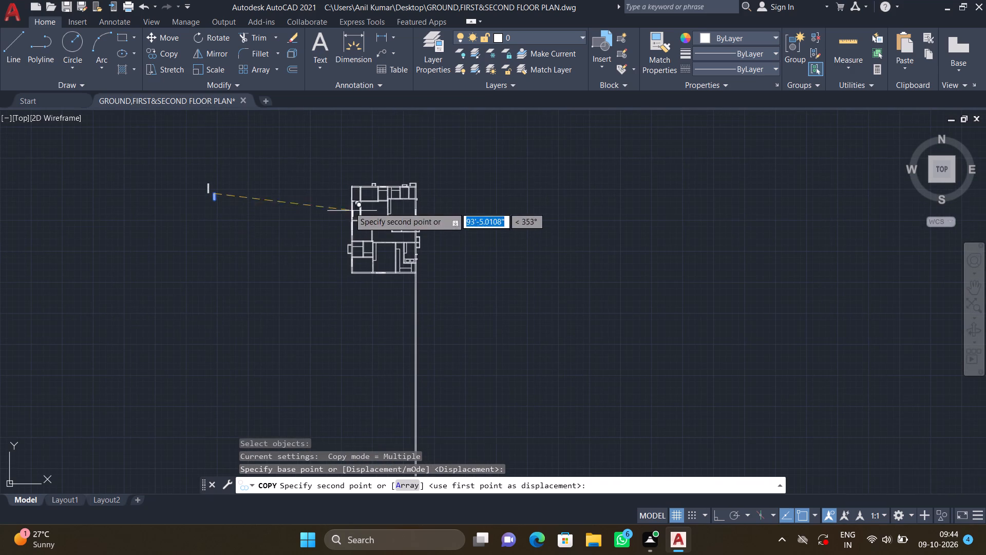
{"action": "scroll", "coordinate": [362, 195], "scroll_direction": "up", "scroll_amount": 2}
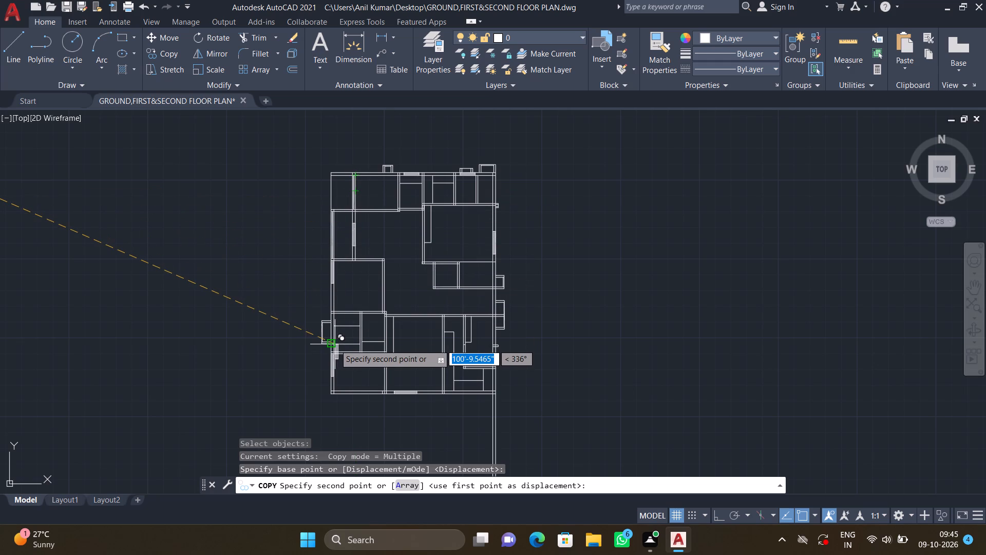
{"action": "middle_click_drag", "start_coordinate": [341, 330], "coordinate": [354, 288]}
{"action": "scroll", "coordinate": [349, 276], "scroll_direction": "up", "scroll_amount": 3}
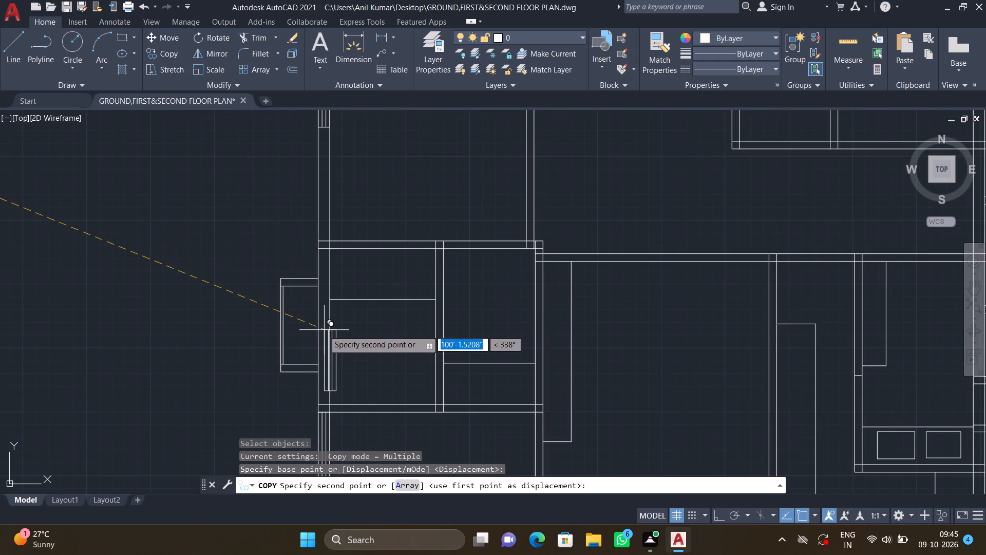
{"action": "middle_click_drag", "start_coordinate": [335, 309], "coordinate": [386, 258]}
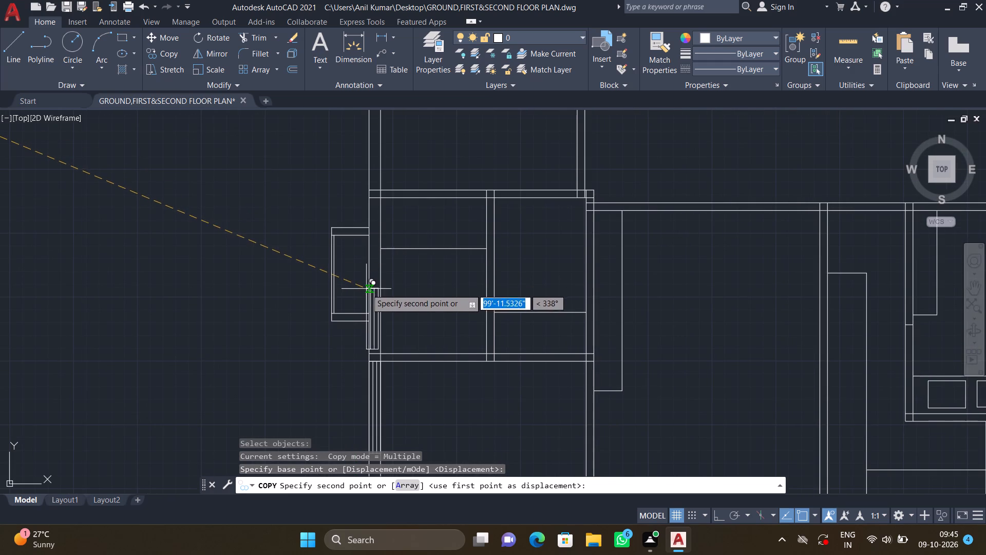
{"action": "scroll", "coordinate": [369, 297], "scroll_direction": "up", "scroll_amount": 1}
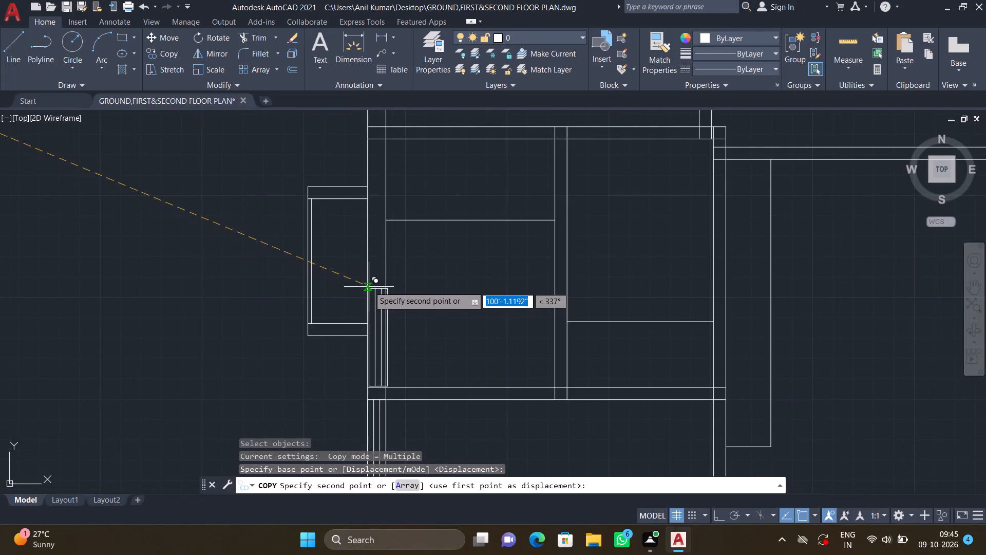
{"action": "scroll", "coordinate": [370, 281], "scroll_direction": "up", "scroll_amount": 6}
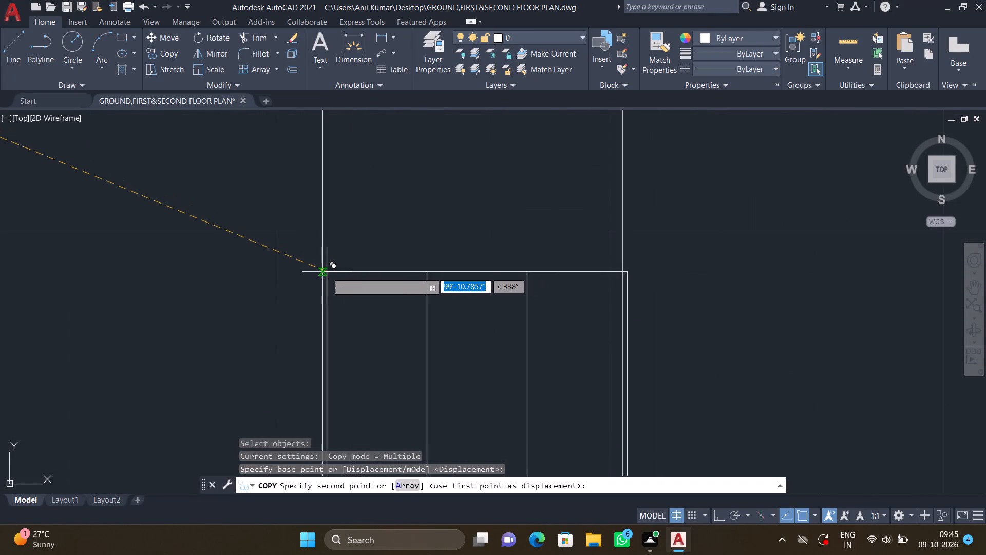
{"action": "left_click", "coordinate": [323, 265]}
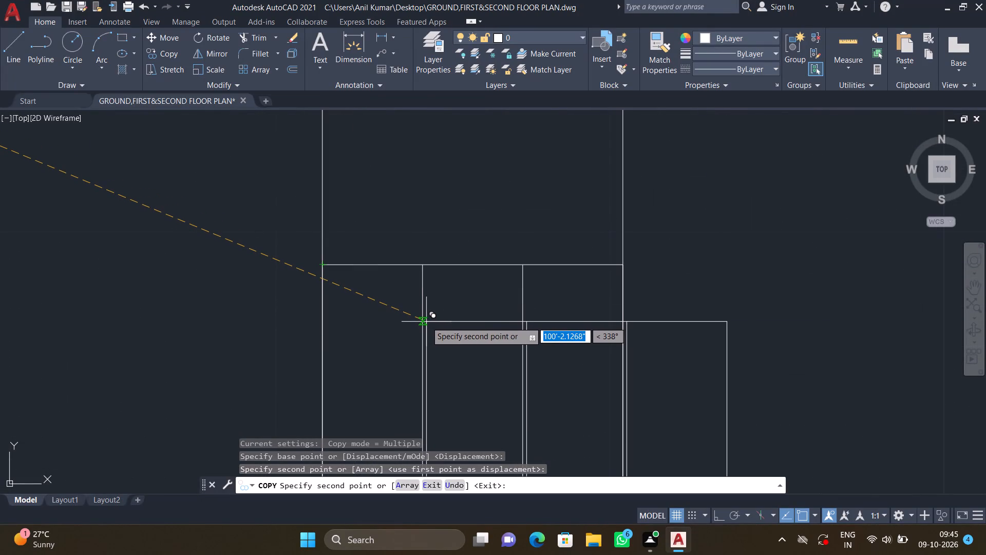
Examine the bottom-left room's right wall, the right exterior wall and the top rooms for further window positions, ending the 4' window copying.
{"action": "scroll", "coordinate": [428, 320], "scroll_direction": "down", "scroll_amount": 4}
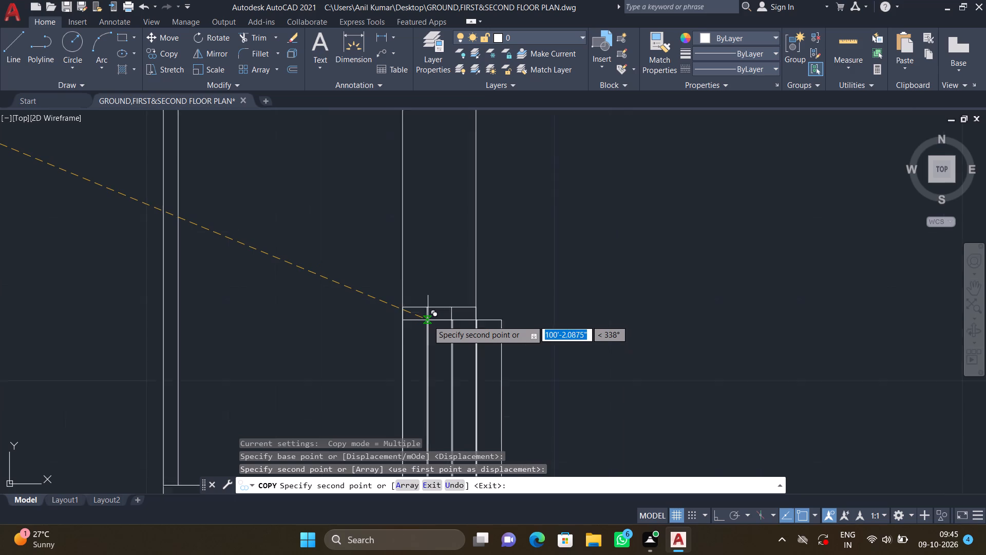
{"action": "scroll", "coordinate": [429, 325], "scroll_direction": "down", "scroll_amount": 4}
{"action": "middle_click_drag", "start_coordinate": [419, 293], "coordinate": [359, 164]}
{"action": "scroll", "coordinate": [359, 163], "scroll_direction": "down", "scroll_amount": 1}
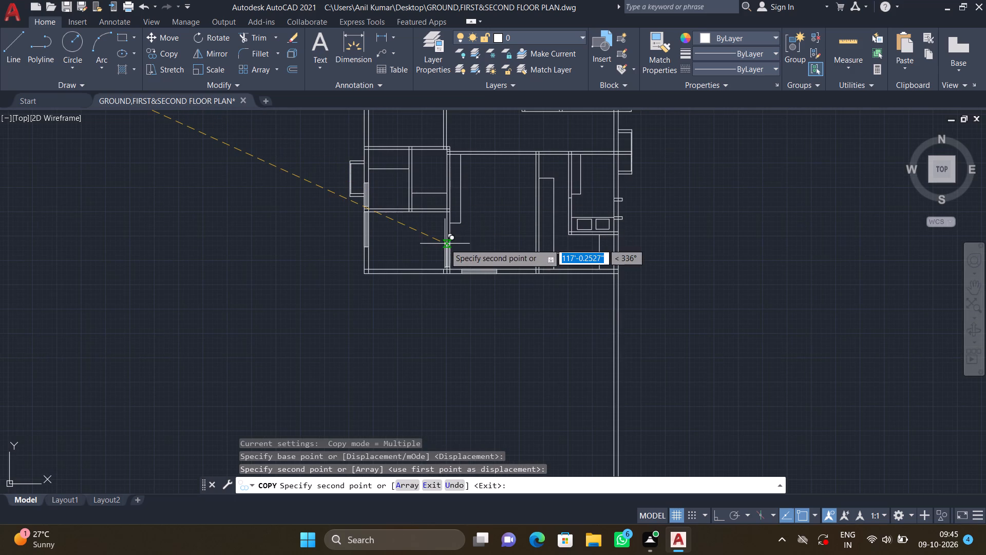
{"action": "scroll", "coordinate": [445, 244], "scroll_direction": "up", "scroll_amount": 3}
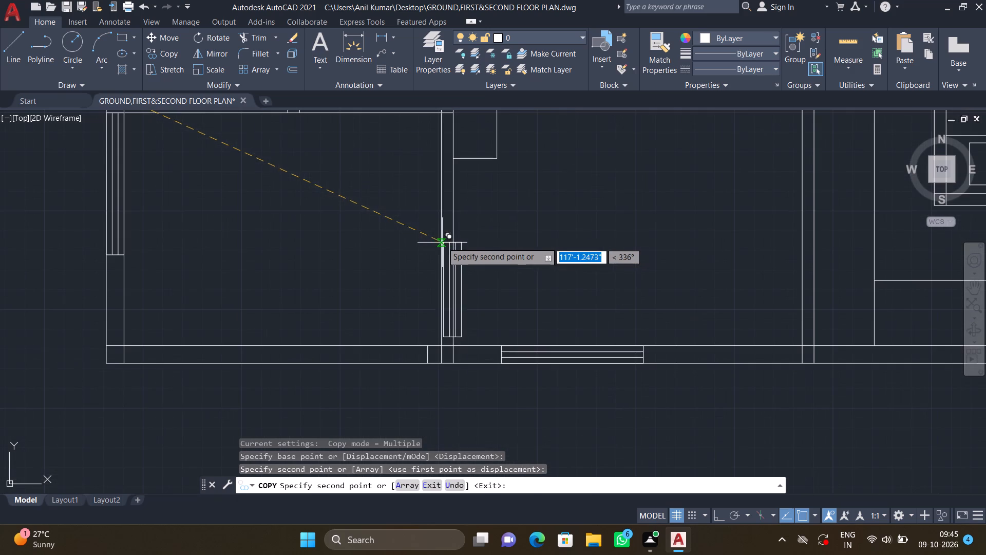
{"action": "scroll", "coordinate": [434, 203], "scroll_direction": "up", "scroll_amount": 4}
{"action": "scroll", "coordinate": [453, 196], "scroll_direction": "down", "scroll_amount": 4}
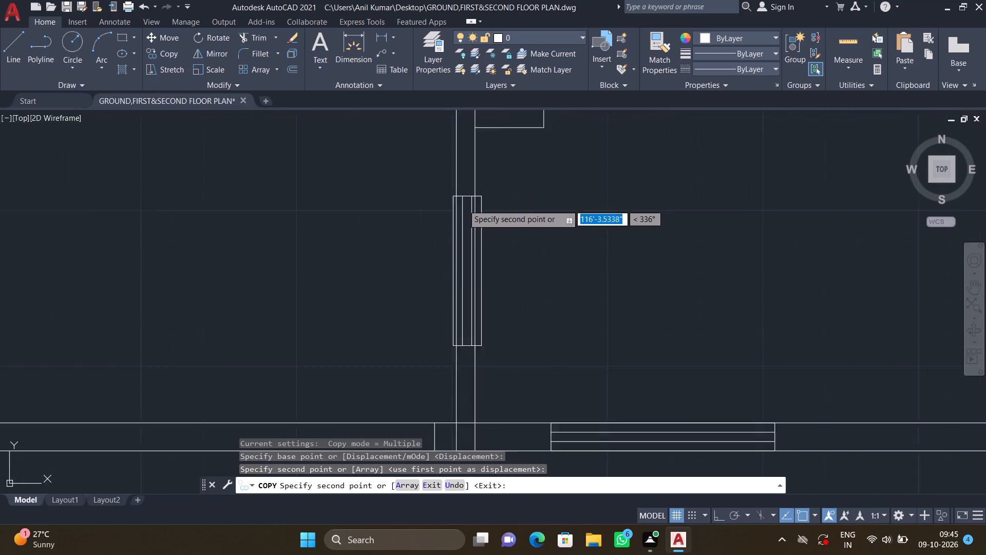
{"action": "scroll", "coordinate": [471, 209], "scroll_direction": "down", "scroll_amount": 3}
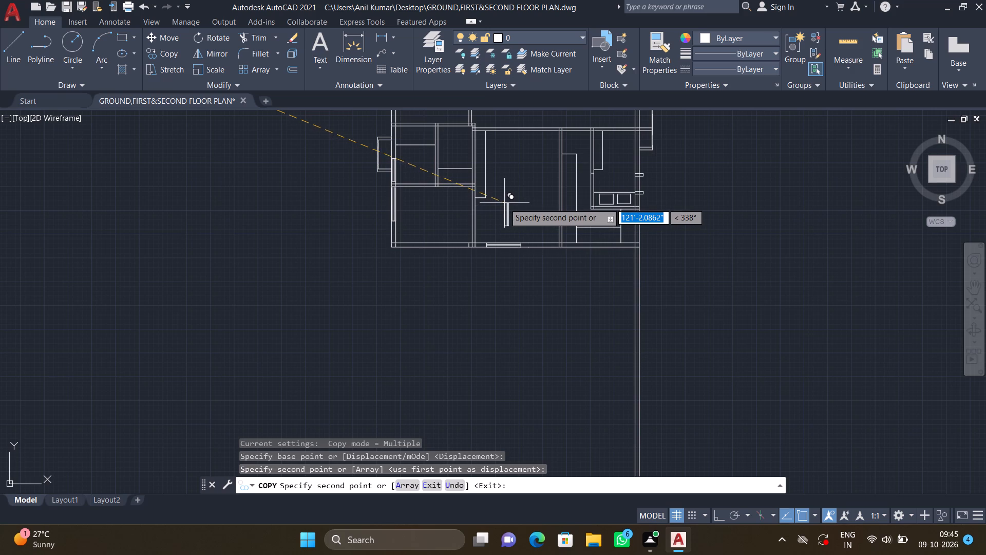
{"action": "scroll", "coordinate": [503, 204], "scroll_direction": "down", "scroll_amount": 3}
{"action": "middle_click_drag", "start_coordinate": [536, 215], "coordinate": [444, 280]}
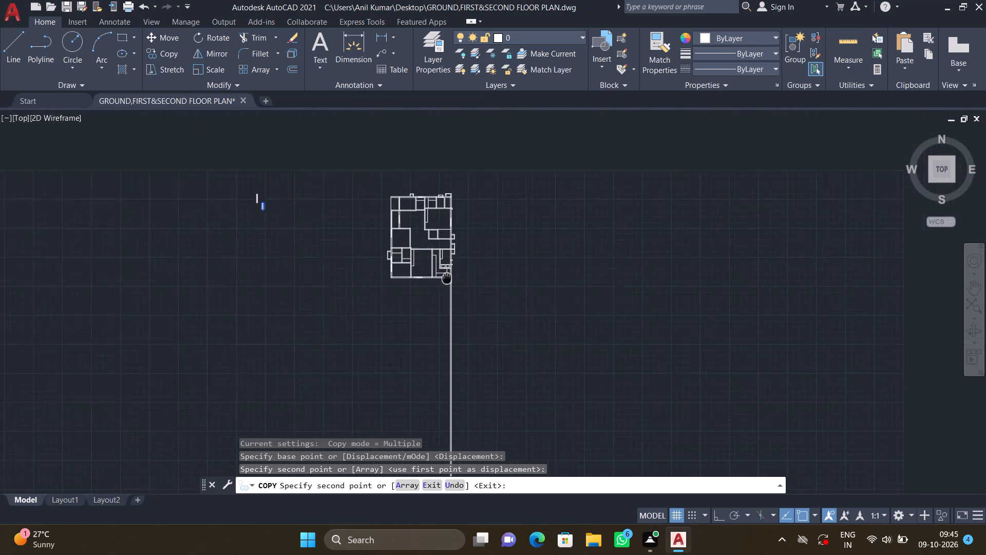
{"action": "middle_click_drag", "start_coordinate": [444, 280], "coordinate": [440, 283]}
{"action": "scroll", "coordinate": [452, 290], "scroll_direction": "up", "scroll_amount": 3}
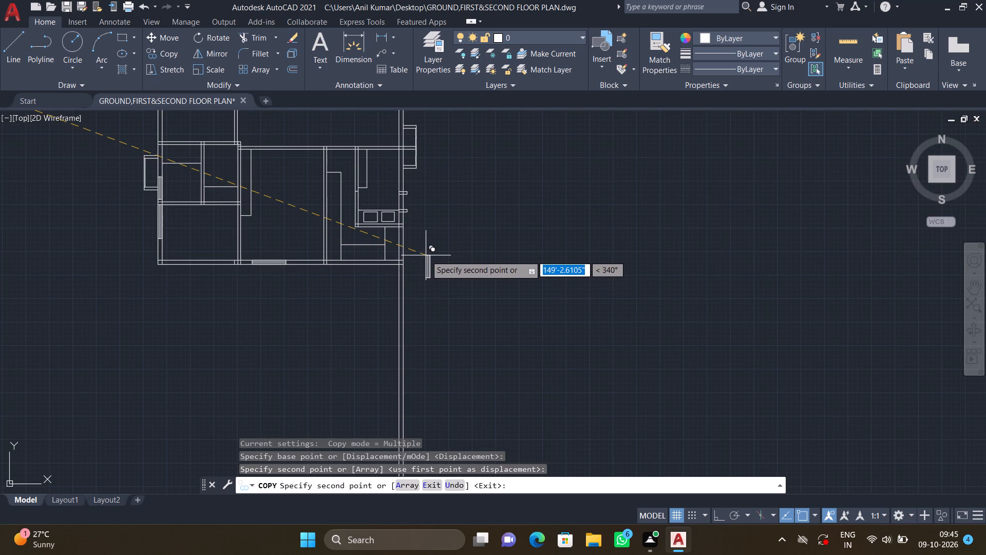
{"action": "middle_click_drag", "start_coordinate": [418, 257], "coordinate": [413, 300]}
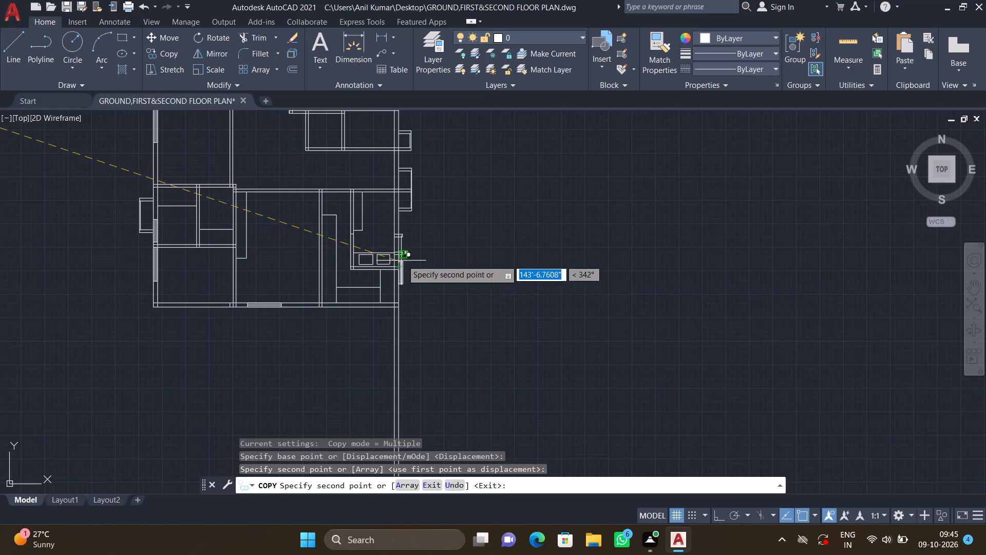
{"action": "scroll", "coordinate": [402, 260], "scroll_direction": "up", "scroll_amount": 3}
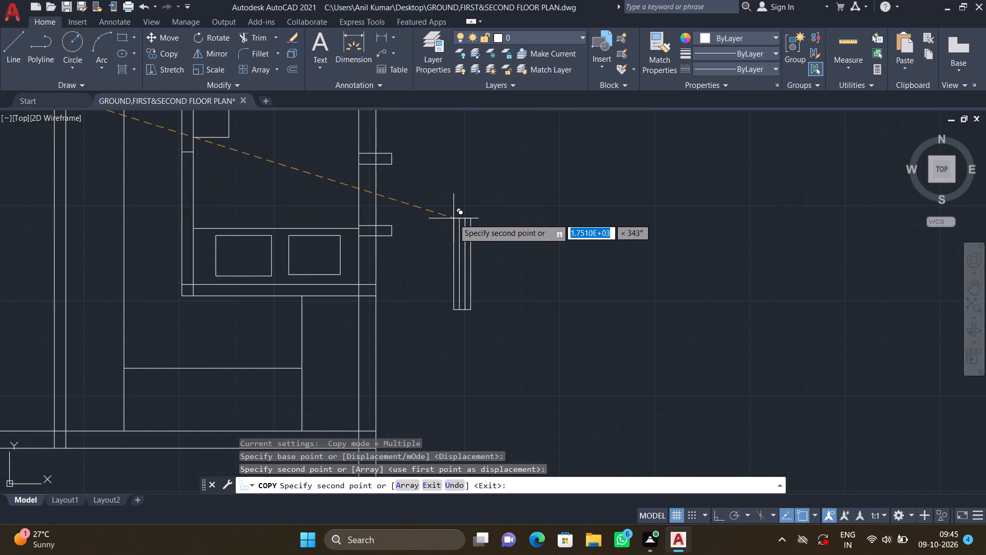
{"action": "scroll", "coordinate": [453, 215], "scroll_direction": "down", "scroll_amount": 2}
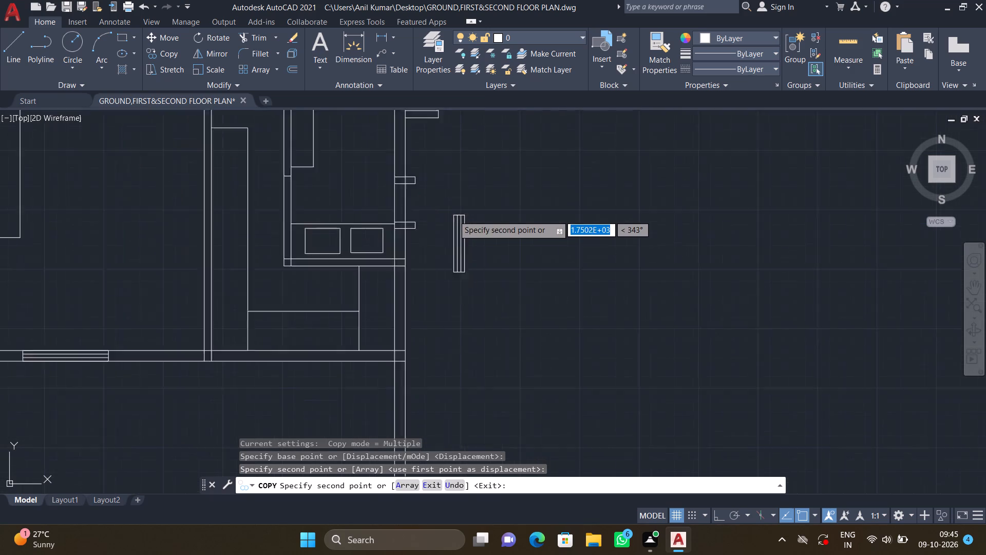
{"action": "scroll", "coordinate": [453, 215], "scroll_direction": "down", "scroll_amount": 2}
{"action": "middle_click_drag", "start_coordinate": [446, 182], "coordinate": [427, 332]}
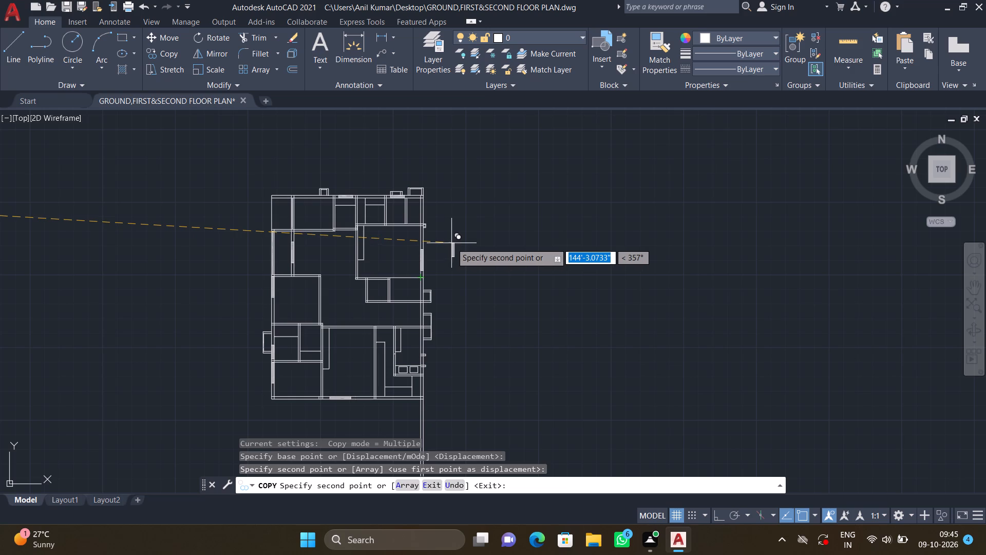
{"action": "key", "text": "Return"}
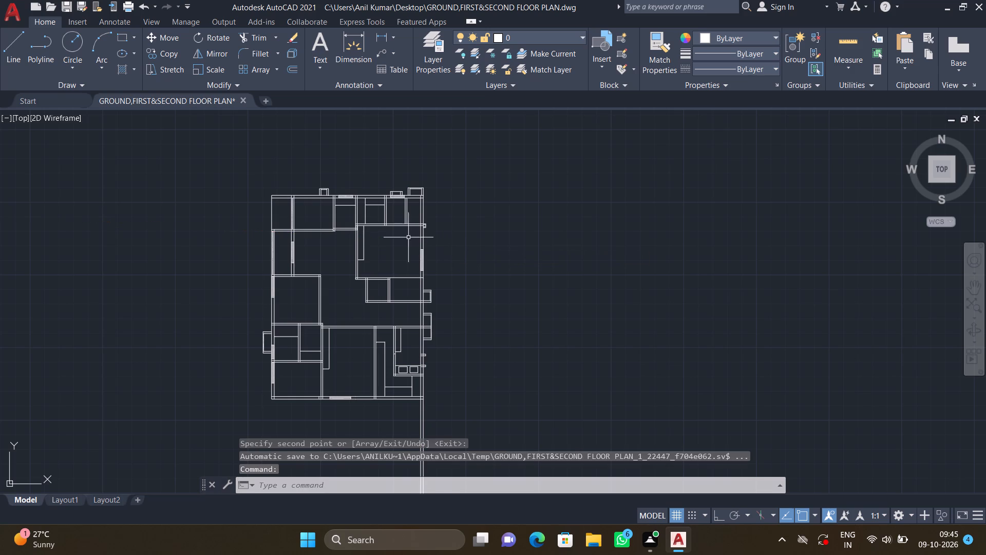
{"action": "scroll", "coordinate": [325, 198], "scroll_direction": "up", "scroll_amount": 3}
{"action": "middle_click_drag", "start_coordinate": [316, 192], "coordinate": [359, 190]}
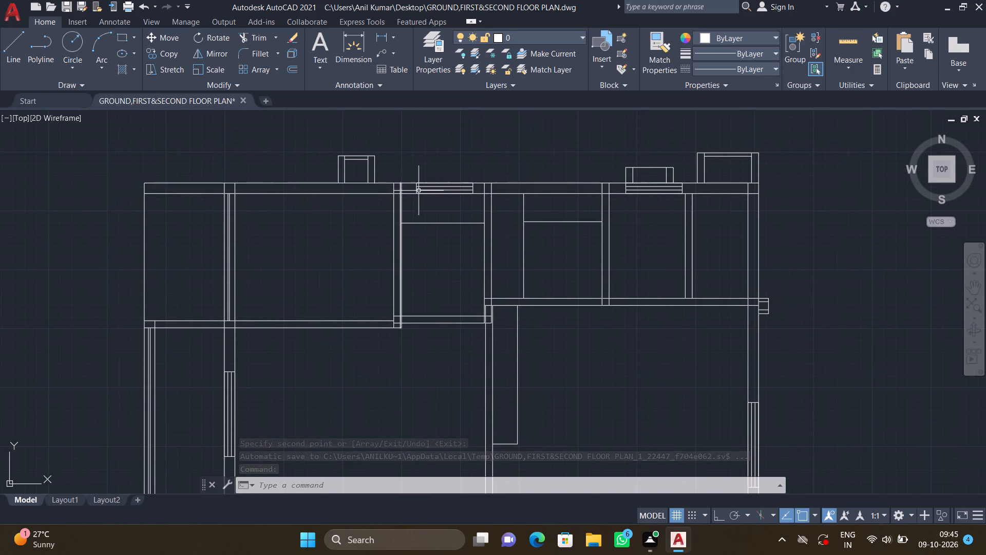
{"action": "scroll", "coordinate": [425, 226], "scroll_direction": "down", "scroll_amount": 3}
{"action": "middle_click_drag", "start_coordinate": [446, 302], "coordinate": [392, 225]}
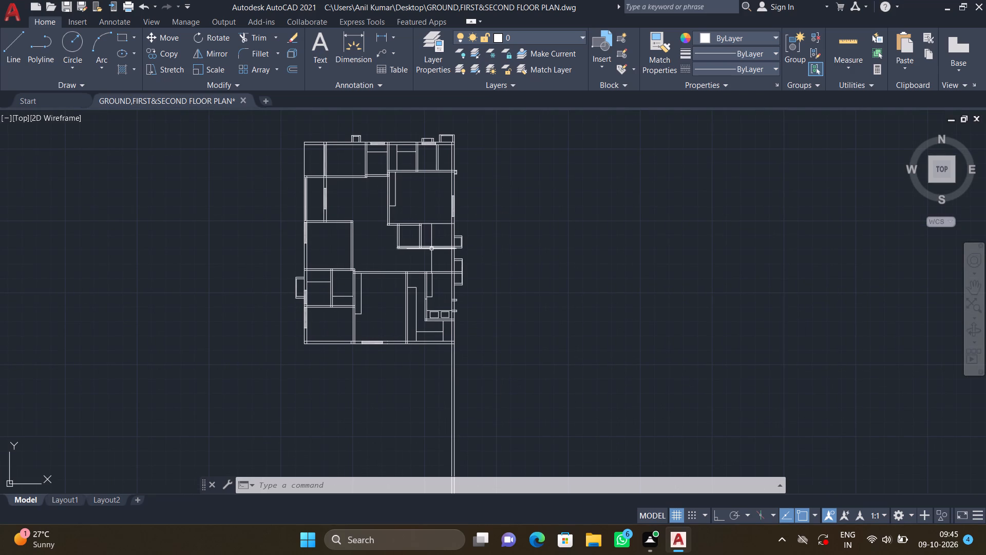
With Ortho on, draw a horizontal line across the right exterior wall, extending the top edge of the lower outside projection to the wall's inner face.
{"action": "scroll", "coordinate": [450, 255], "scroll_direction": "up", "scroll_amount": 2}
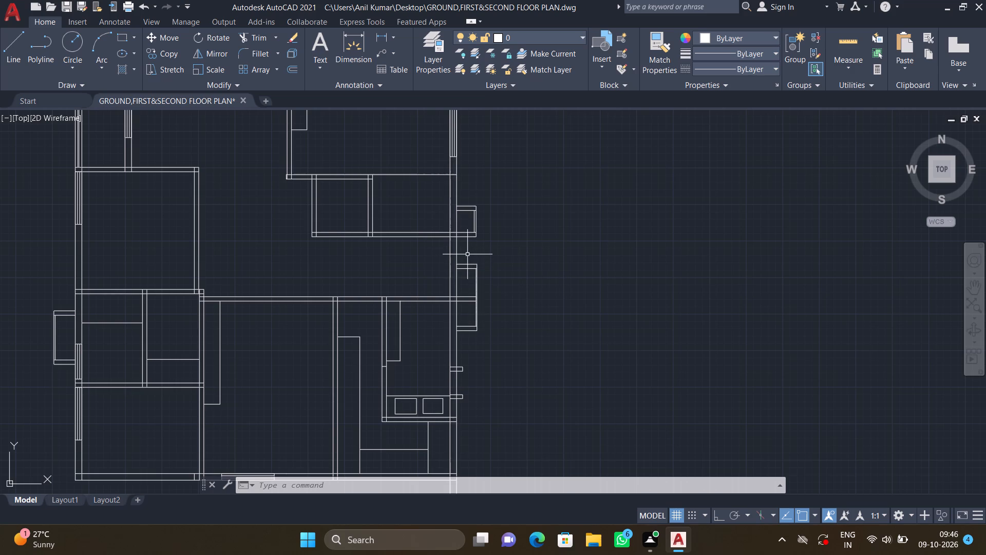
{"action": "scroll", "coordinate": [454, 254], "scroll_direction": "up", "scroll_amount": 2}
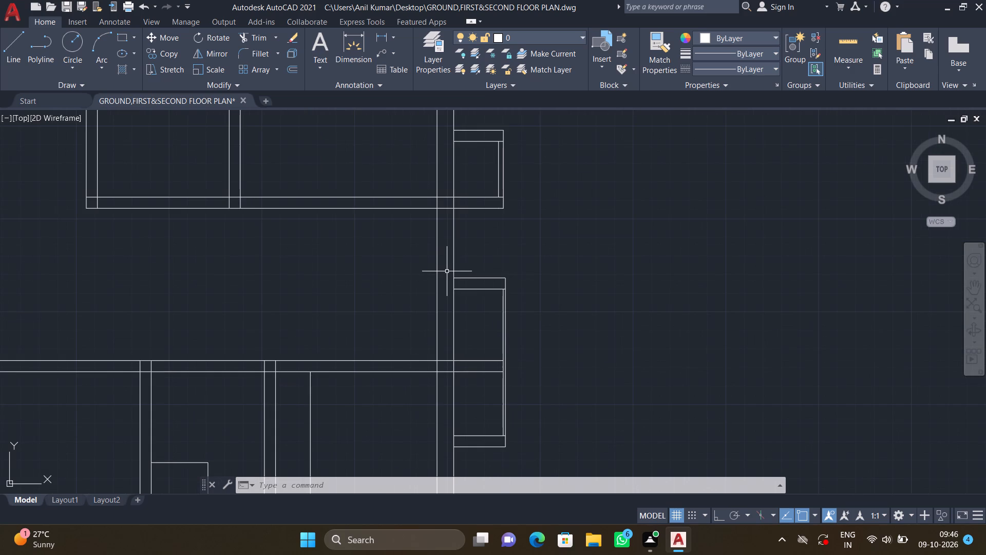
{"action": "key", "text": "l"}
{"action": "key", "text": "Return"}
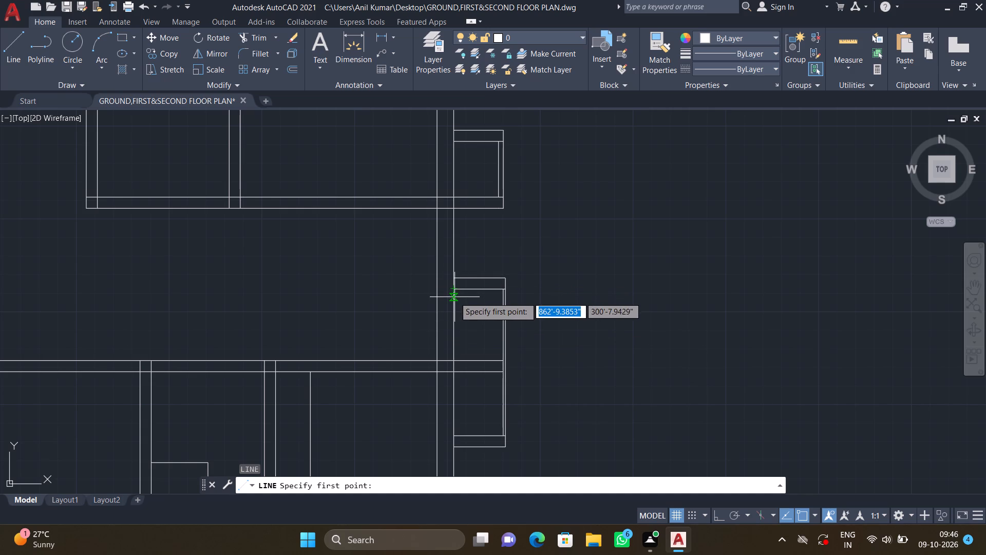
{"action": "left_click", "coordinate": [453, 277]}
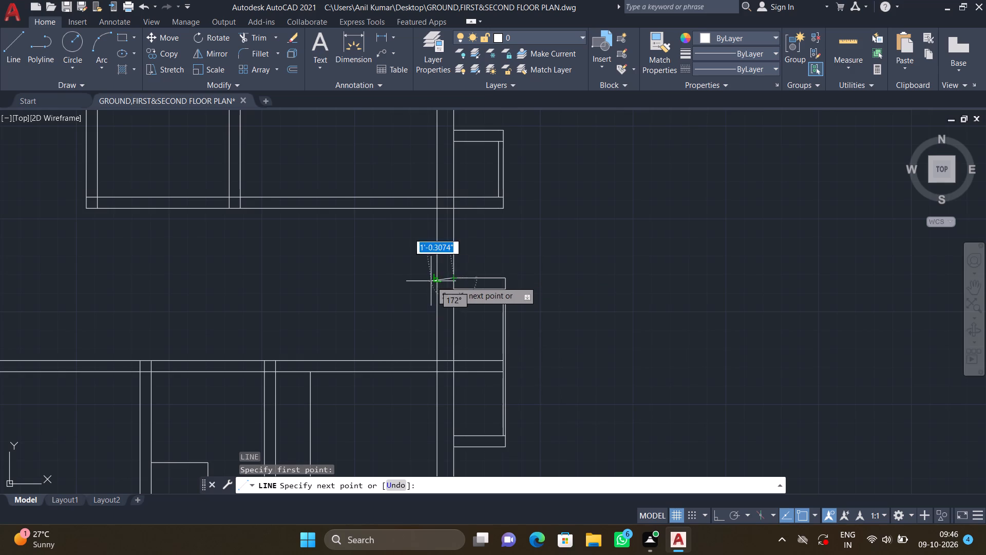
{"action": "scroll", "coordinate": [431, 281], "scroll_direction": "up", "scroll_amount": 3}
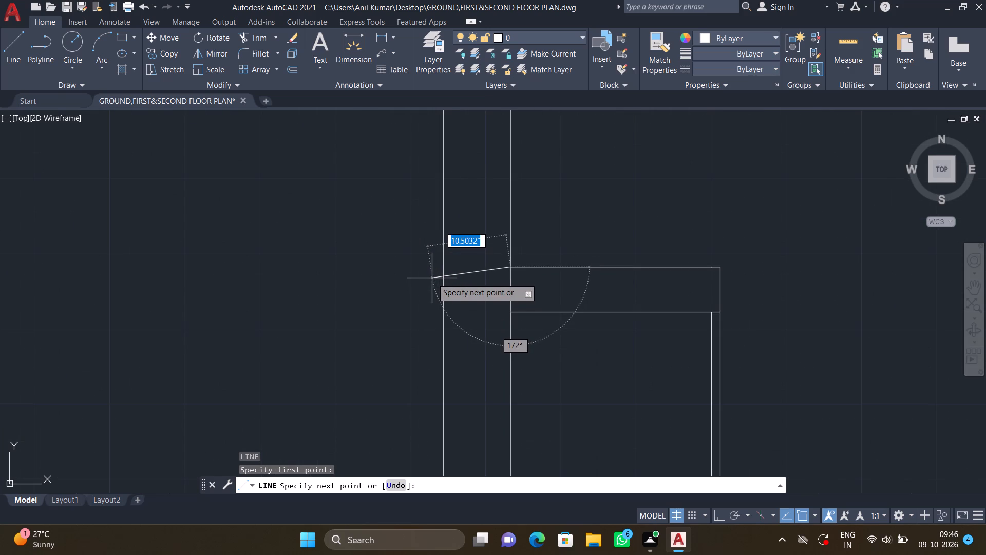
{"action": "key", "text": "F8"}
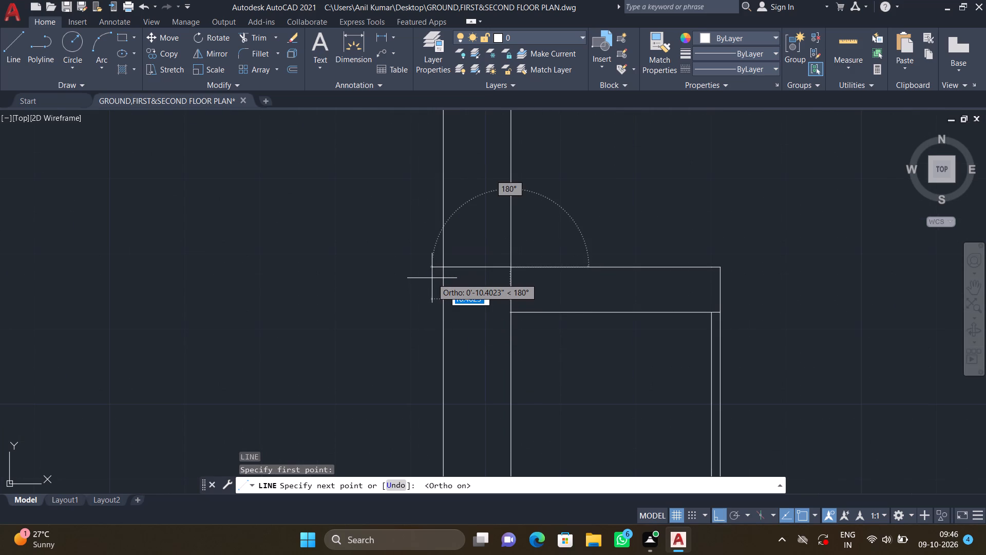
{"action": "scroll", "coordinate": [438, 270], "scroll_direction": "up", "scroll_amount": 1}
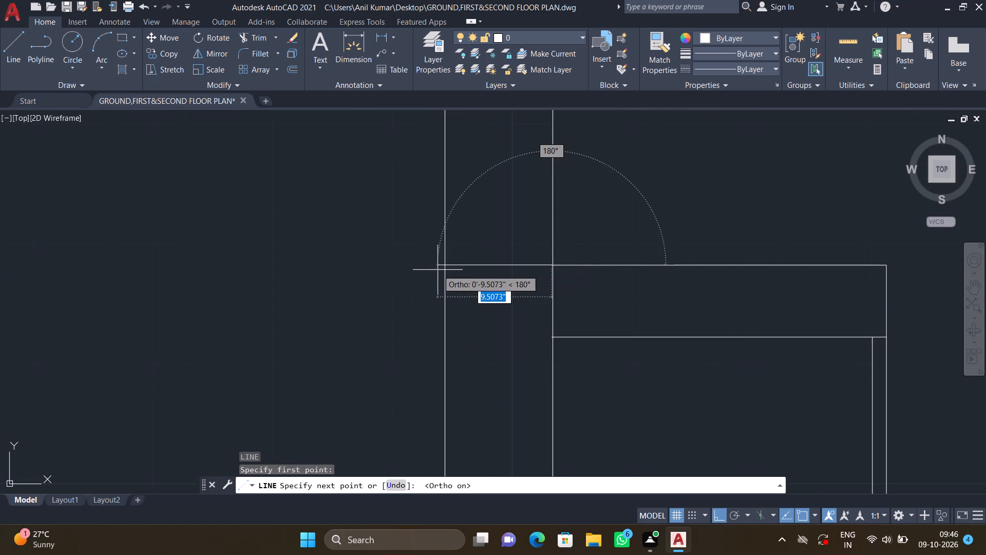
{"action": "left_click", "coordinate": [442, 266]}
{"action": "key", "text": "Return"}
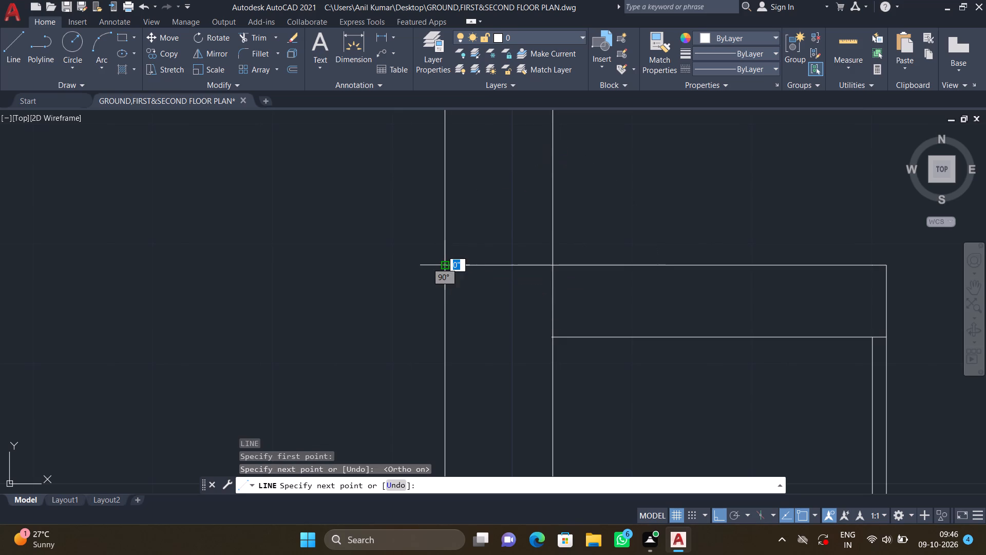
Draw a vertical line about 3'-1" long inside the right exterior wall, from the upper projection's bottom edge down to the new cross line.
{"action": "scroll", "coordinate": [443, 261], "scroll_direction": "down", "scroll_amount": 4}
{"action": "middle_click_drag", "start_coordinate": [451, 229], "coordinate": [450, 233]}
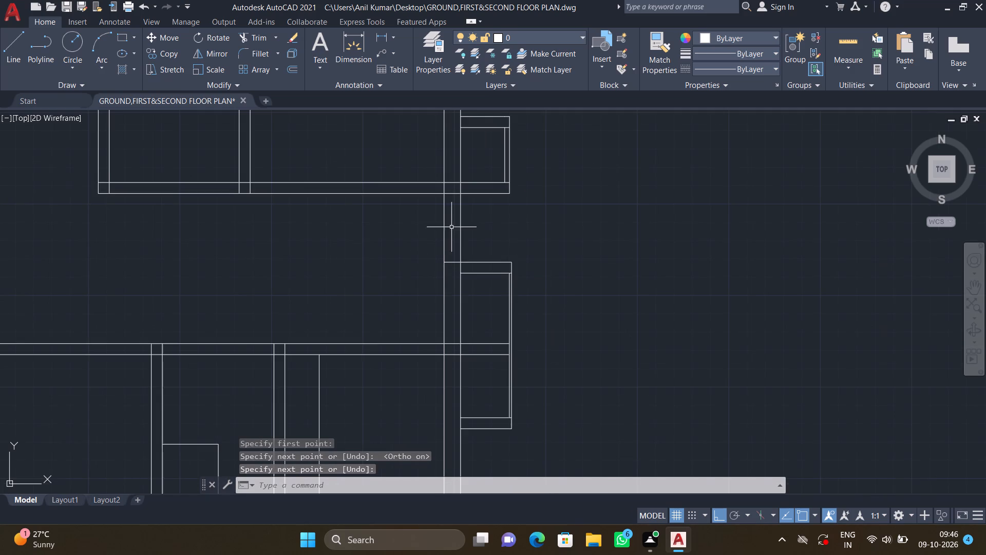
{"action": "middle_click_drag", "start_coordinate": [450, 233], "coordinate": [446, 264]}
{"action": "scroll", "coordinate": [447, 250], "scroll_direction": "up", "scroll_amount": 2}
{"action": "key", "text": "l"}
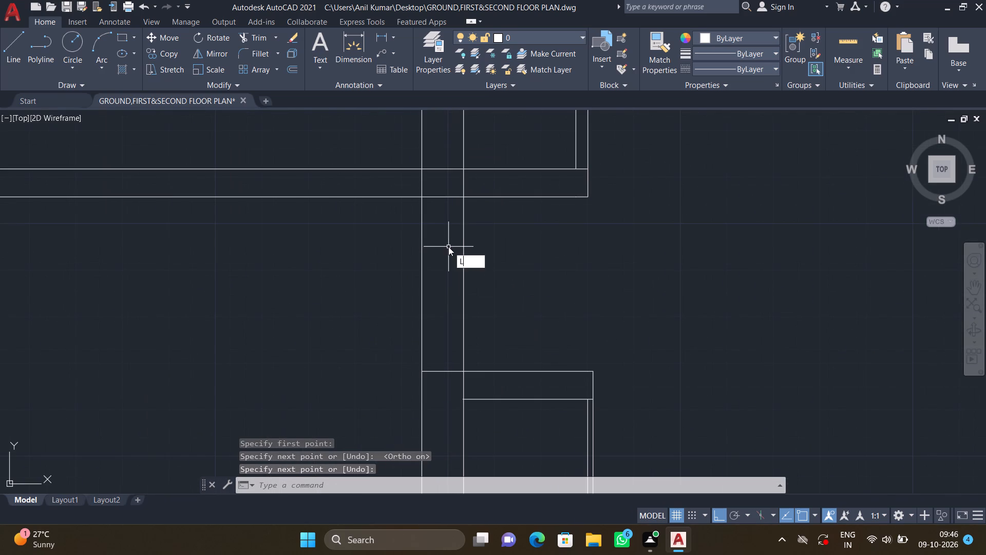
{"action": "key", "text": "Return"}
{"action": "scroll", "coordinate": [430, 207], "scroll_direction": "up", "scroll_amount": 3}
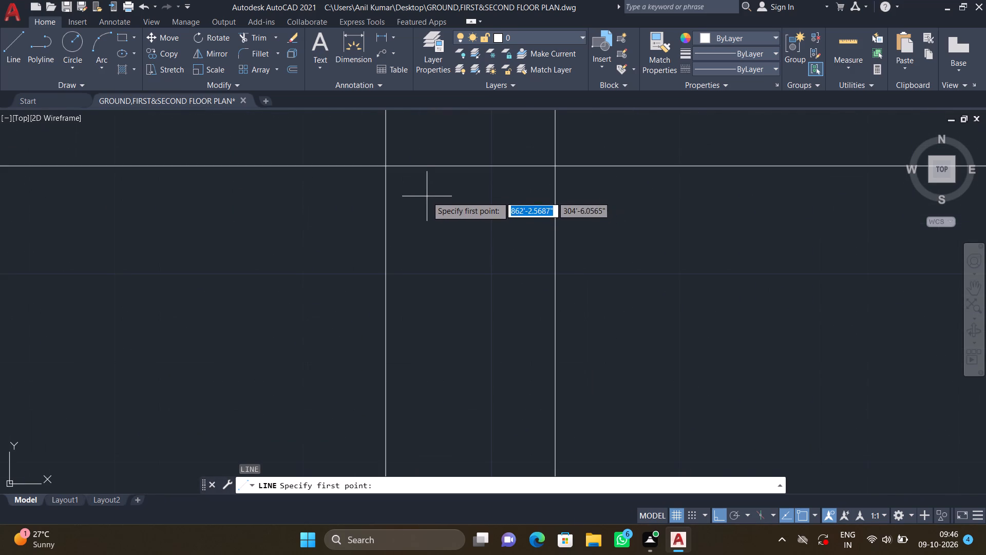
{"action": "left_click", "coordinate": [446, 167]}
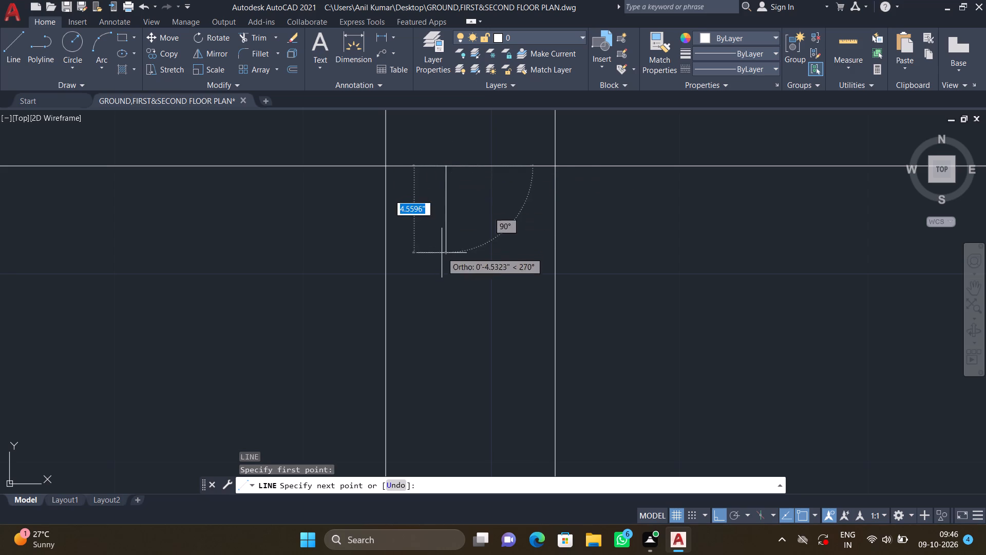
{"action": "scroll", "coordinate": [442, 255], "scroll_direction": "down", "scroll_amount": 3}
{"action": "middle_click_drag", "start_coordinate": [433, 317], "coordinate": [424, 219]}
{"action": "scroll", "coordinate": [431, 294], "scroll_direction": "up", "scroll_amount": 2}
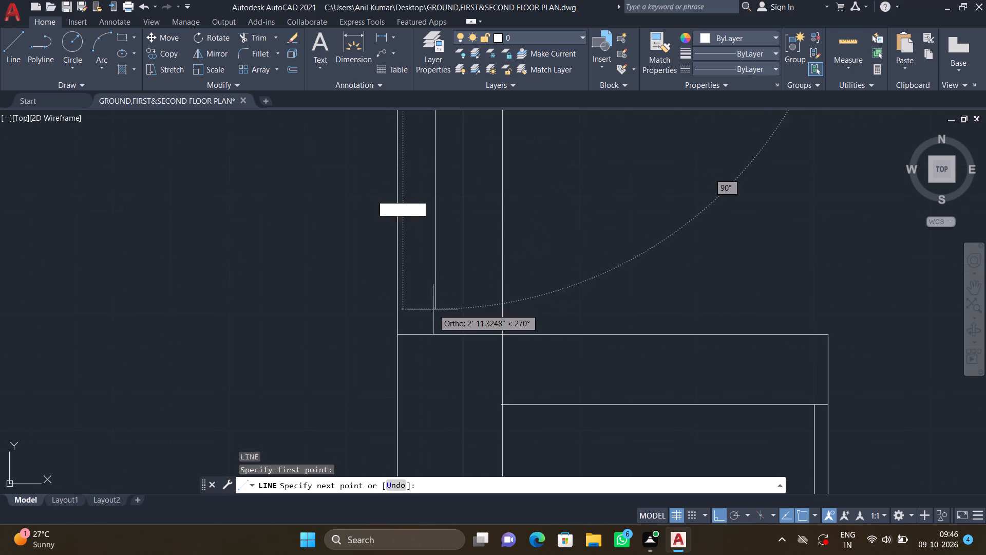
{"action": "left_click", "coordinate": [435, 334]}
{"action": "key", "text": "Return"}
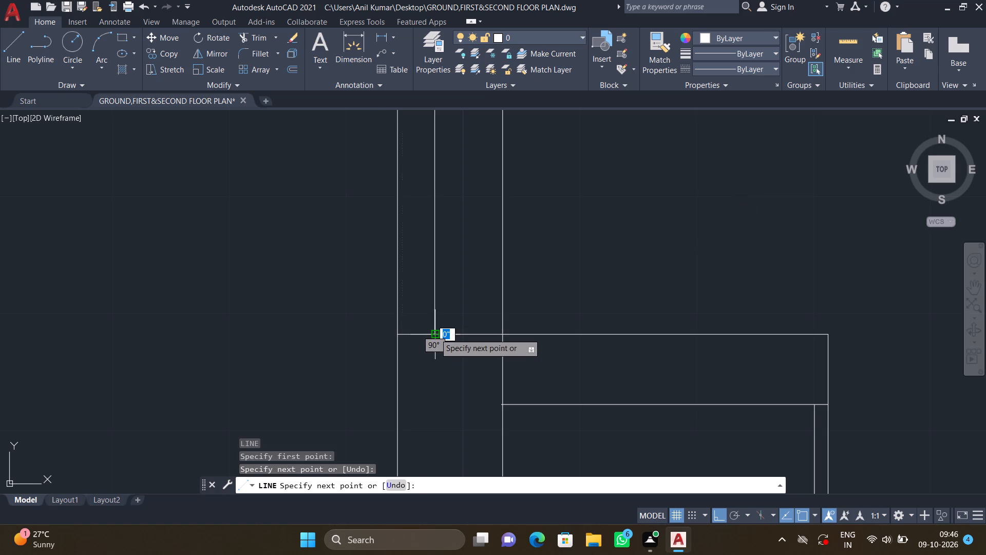
Draw a second vertical line about 3'-1" long between the same edges, slightly right of the first, inside the right exterior wall.
{"action": "scroll", "coordinate": [461, 317], "scroll_direction": "down", "scroll_amount": 2}
{"action": "middle_click_drag", "start_coordinate": [470, 255], "coordinate": [435, 340]}
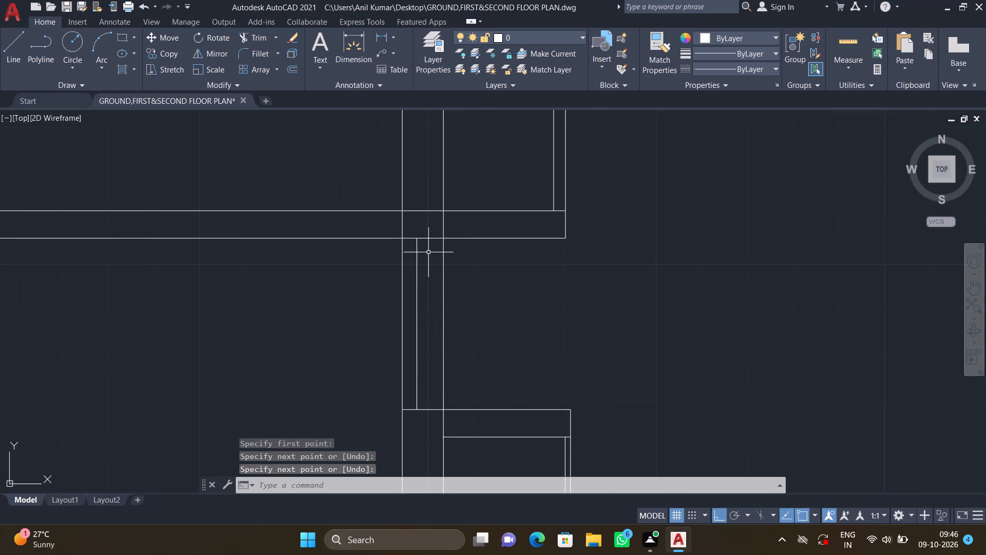
{"action": "scroll", "coordinate": [428, 253], "scroll_direction": "up", "scroll_amount": 3}
{"action": "key", "text": "l"}
{"action": "key", "text": "Return"}
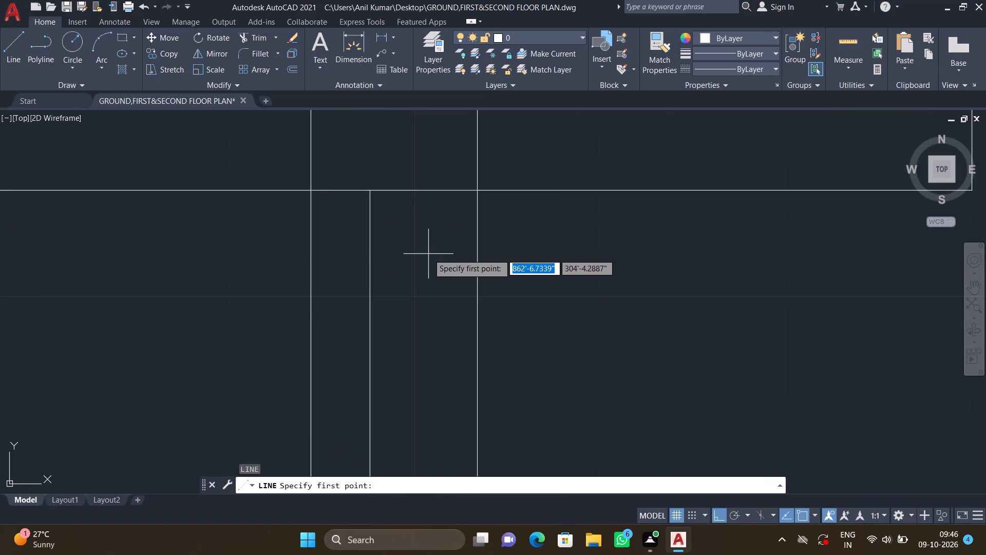
{"action": "scroll", "coordinate": [397, 200], "scroll_direction": "up", "scroll_amount": 1}
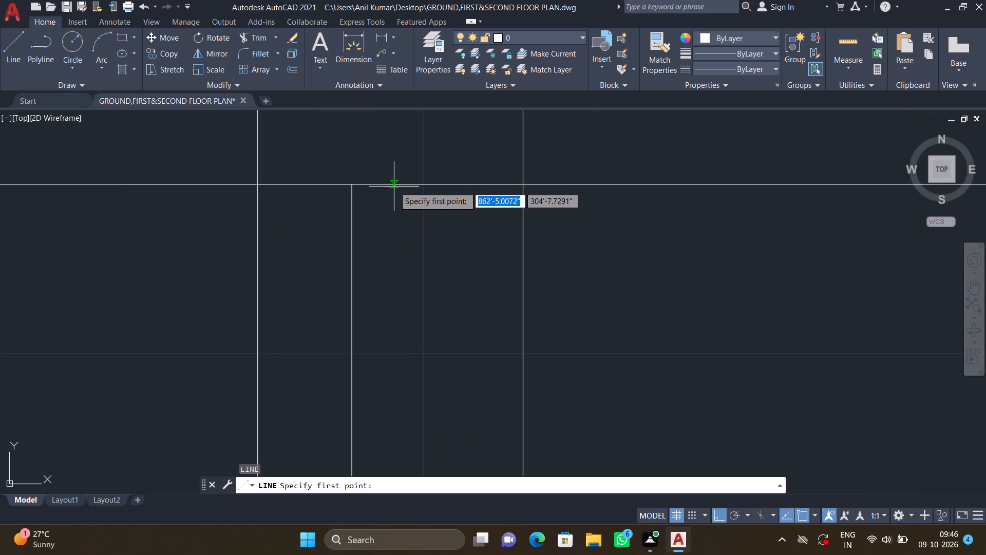
{"action": "left_click", "coordinate": [396, 185]}
{"action": "scroll", "coordinate": [422, 338], "scroll_direction": "down", "scroll_amount": 3}
{"action": "middle_click_drag", "start_coordinate": [420, 372], "coordinate": [422, 240]}
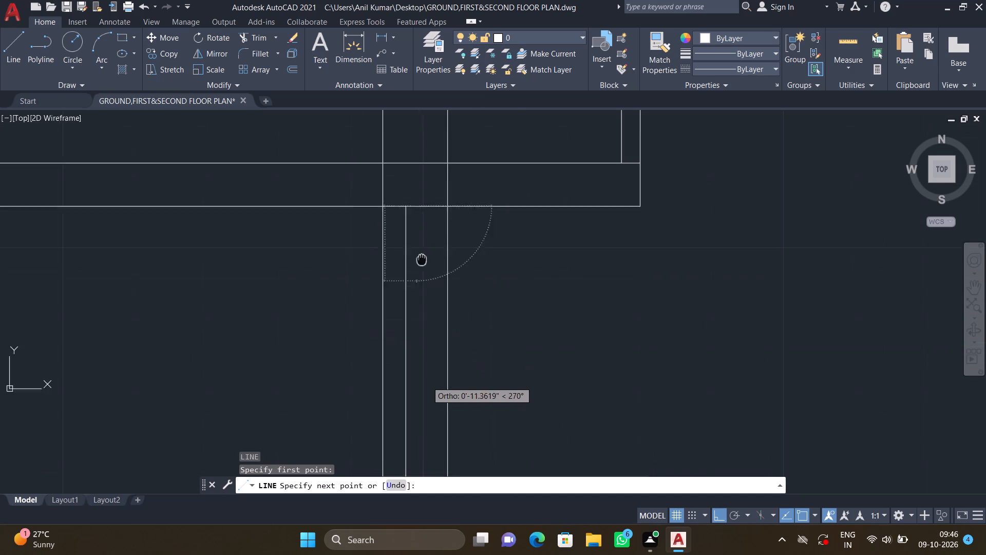
{"action": "middle_click_drag", "start_coordinate": [422, 240], "coordinate": [422, 216]}
{"action": "scroll", "coordinate": [429, 239], "scroll_direction": "down", "scroll_amount": 1}
{"action": "scroll", "coordinate": [426, 341], "scroll_direction": "up", "scroll_amount": 5}
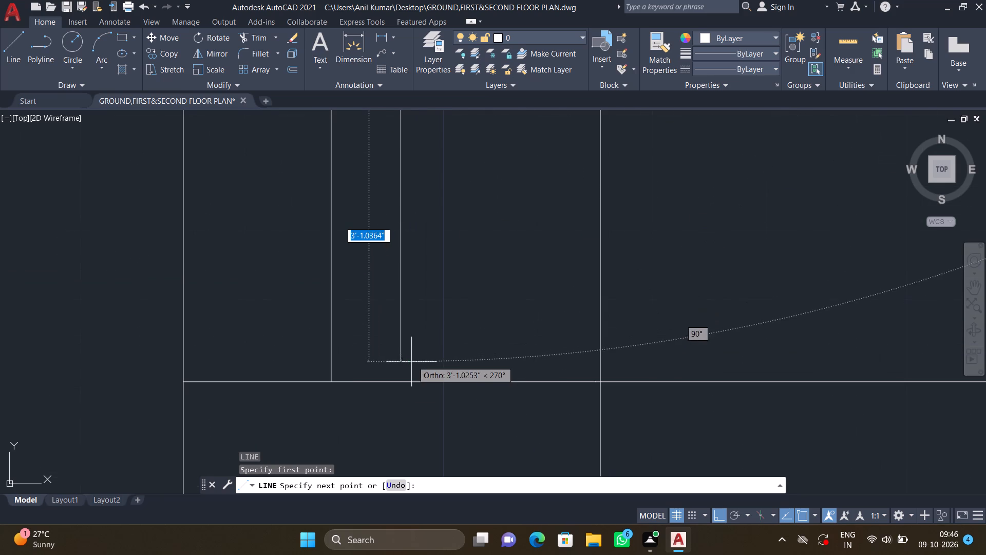
{"action": "left_click", "coordinate": [402, 381]}
{"action": "key", "text": "Return"}
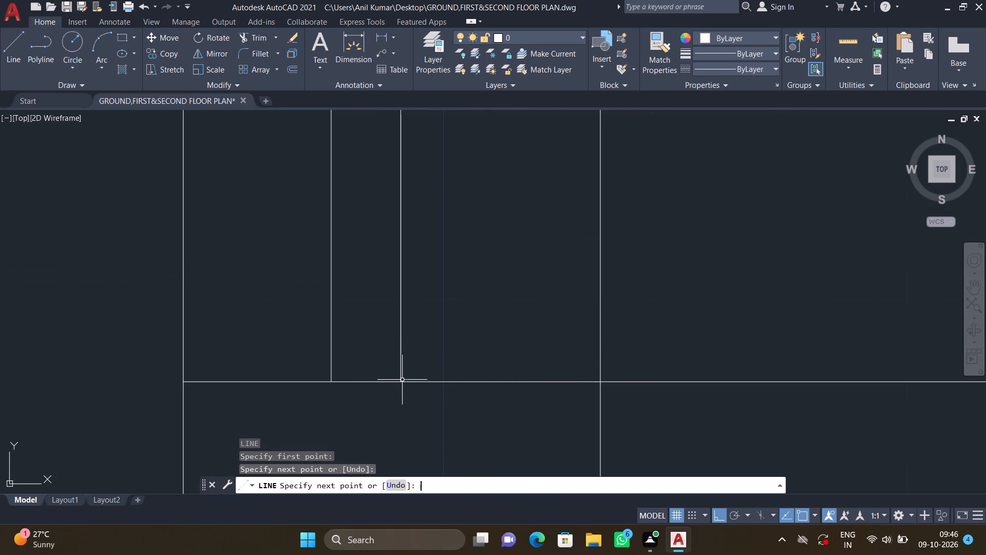
Draw a 6" horizontal line across the bottom-left room's right wall, a little below the bottom of the adjoining narrow rectangle.
{"action": "scroll", "coordinate": [402, 376], "scroll_direction": "down", "scroll_amount": 5}
{"action": "middle_click_drag", "start_coordinate": [433, 347], "coordinate": [424, 319]}
{"action": "scroll", "coordinate": [433, 317], "scroll_direction": "down", "scroll_amount": 1}
{"action": "scroll", "coordinate": [351, 321], "scroll_direction": "down", "scroll_amount": 3}
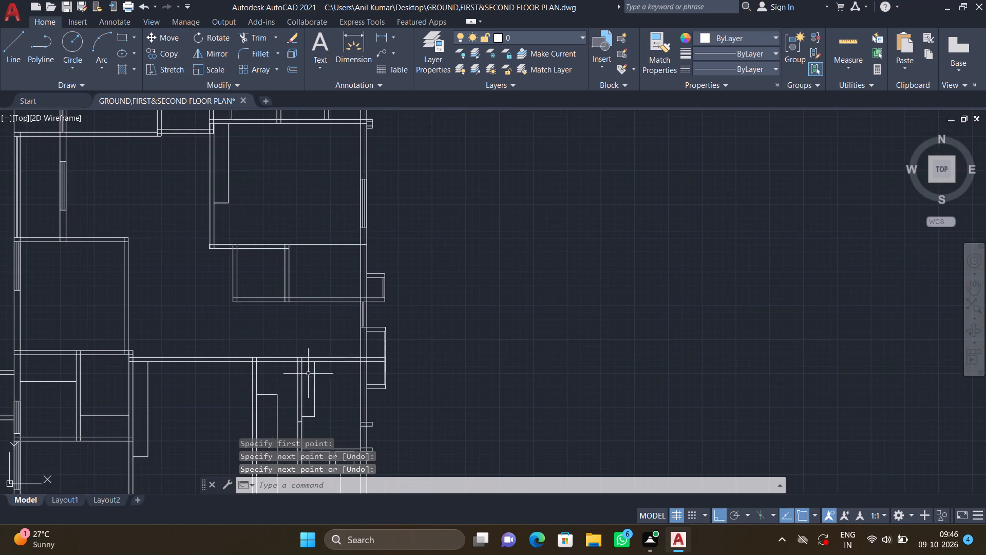
{"action": "middle_click_drag", "start_coordinate": [316, 362], "coordinate": [364, 328]}
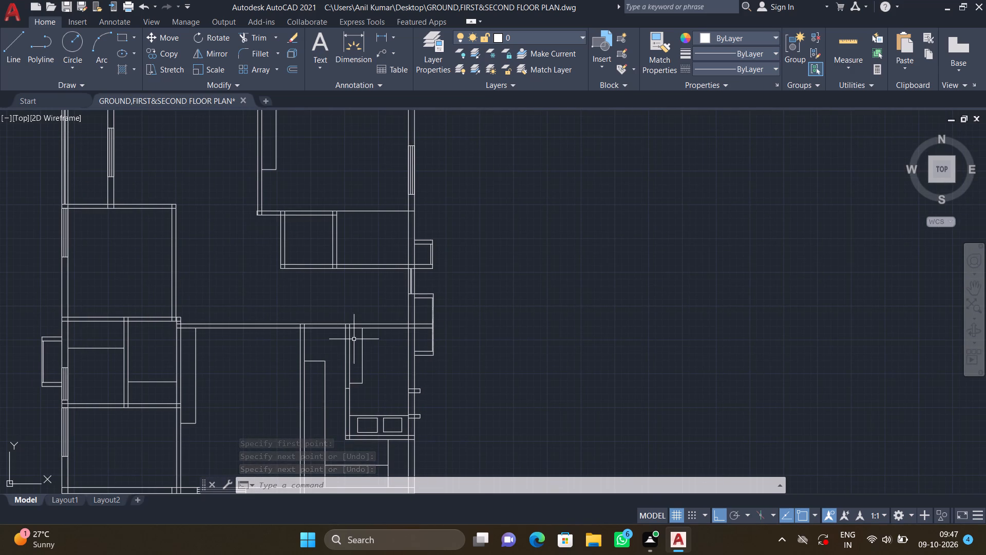
{"action": "middle_click_drag", "start_coordinate": [352, 340], "coordinate": [443, 249]}
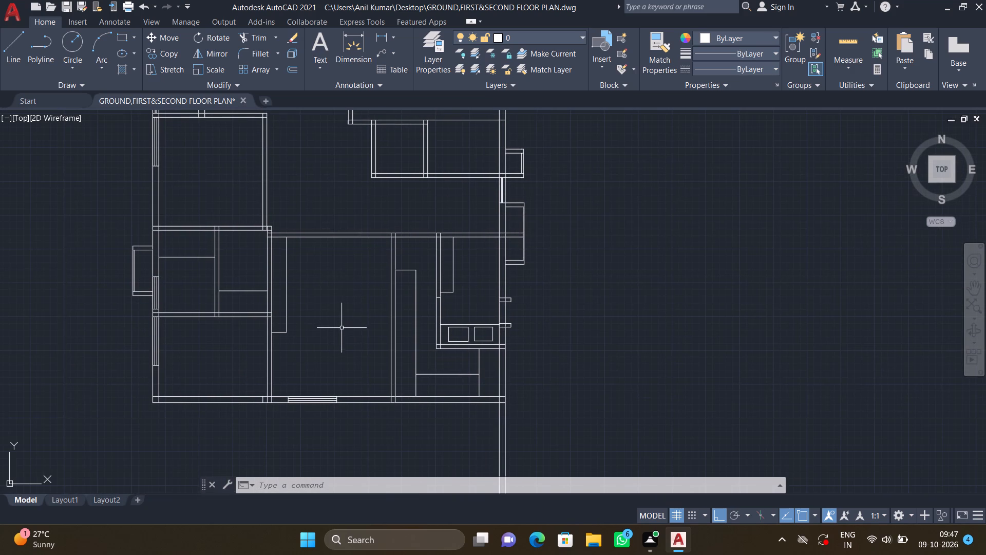
{"action": "middle_click_drag", "start_coordinate": [353, 322], "coordinate": [505, 229]}
{"action": "scroll", "coordinate": [420, 249], "scroll_direction": "up", "scroll_amount": 3}
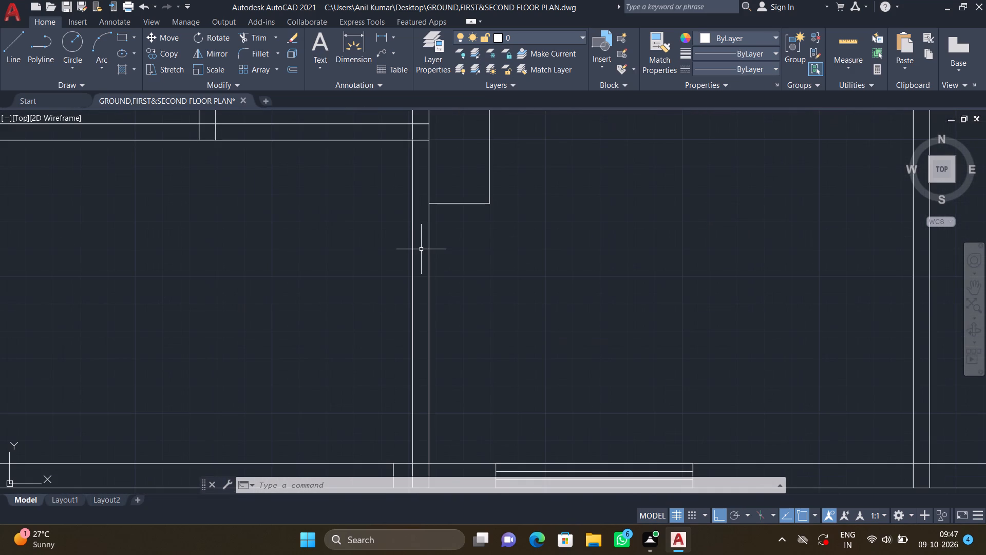
{"action": "key", "text": "l"}
{"action": "key", "text": "Return"}
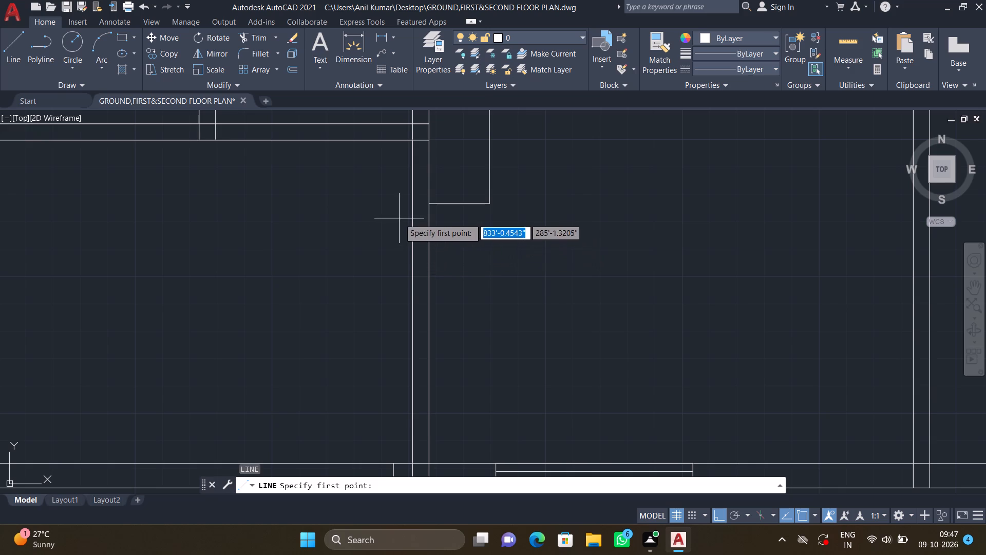
{"action": "scroll", "coordinate": [397, 234], "scroll_direction": "up", "scroll_amount": 3}
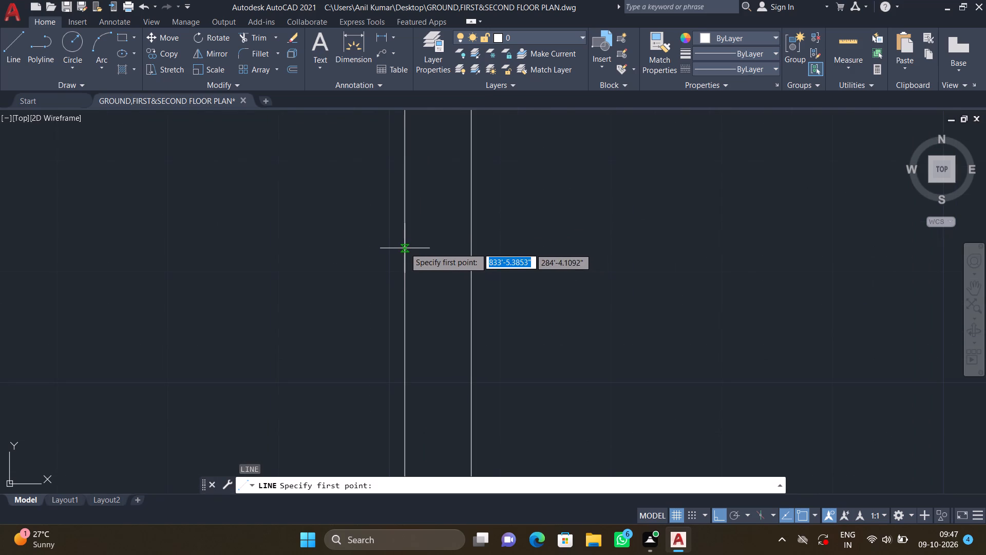
{"action": "left_click", "coordinate": [405, 247]}
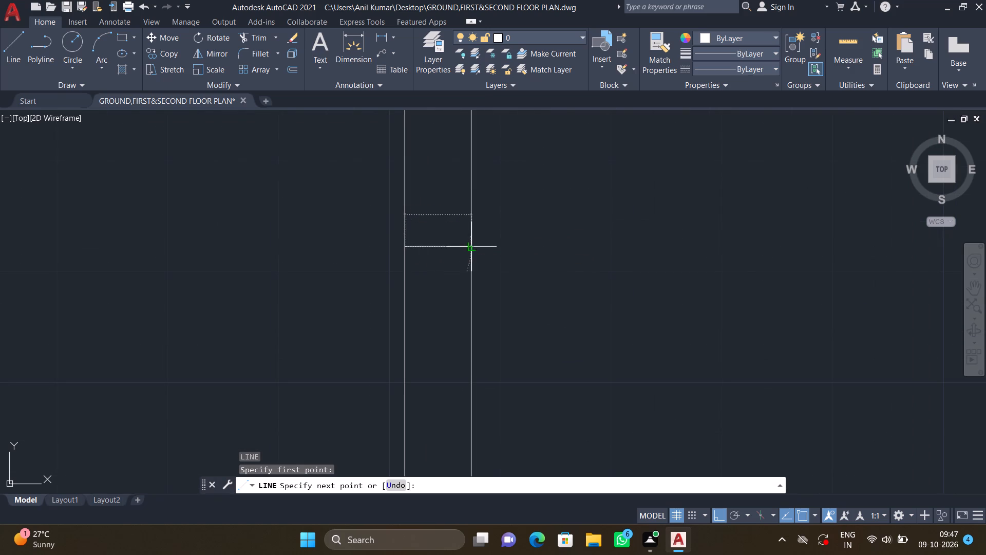
{"action": "left_click", "coordinate": [472, 249]}
{"action": "key", "text": "Return"}
Draw a second 6" horizontal line across the same wall, about 3'-9" below the first cross line.
{"action": "scroll", "coordinate": [458, 271], "scroll_direction": "down", "scroll_amount": 3}
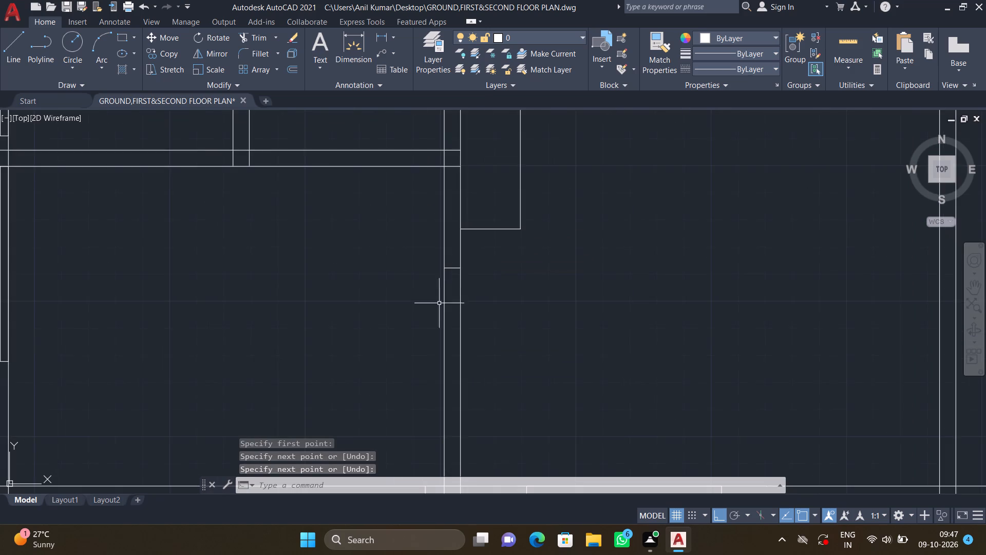
{"action": "middle_click_drag", "start_coordinate": [427, 353], "coordinate": [437, 288]}
{"action": "key", "text": "l"}
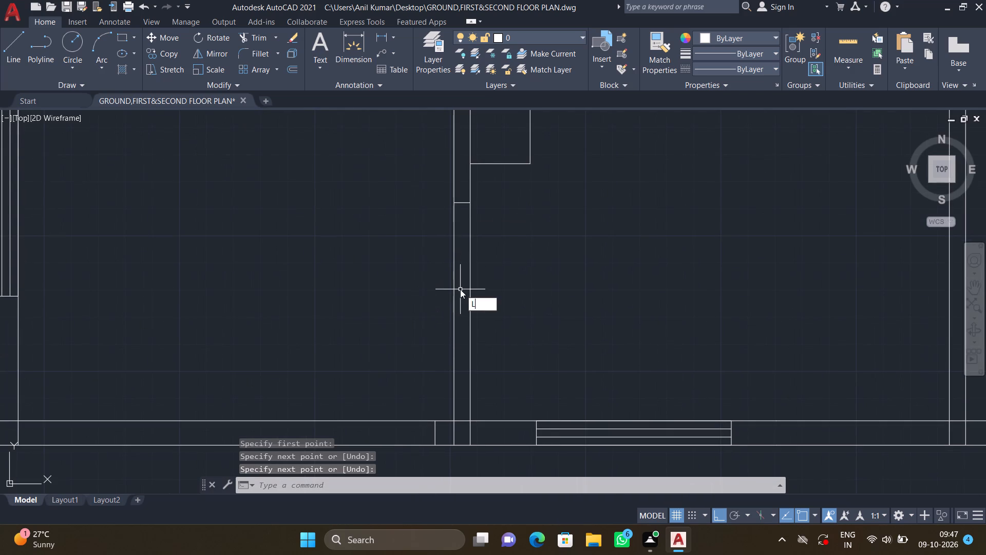
{"action": "key", "text": "Return"}
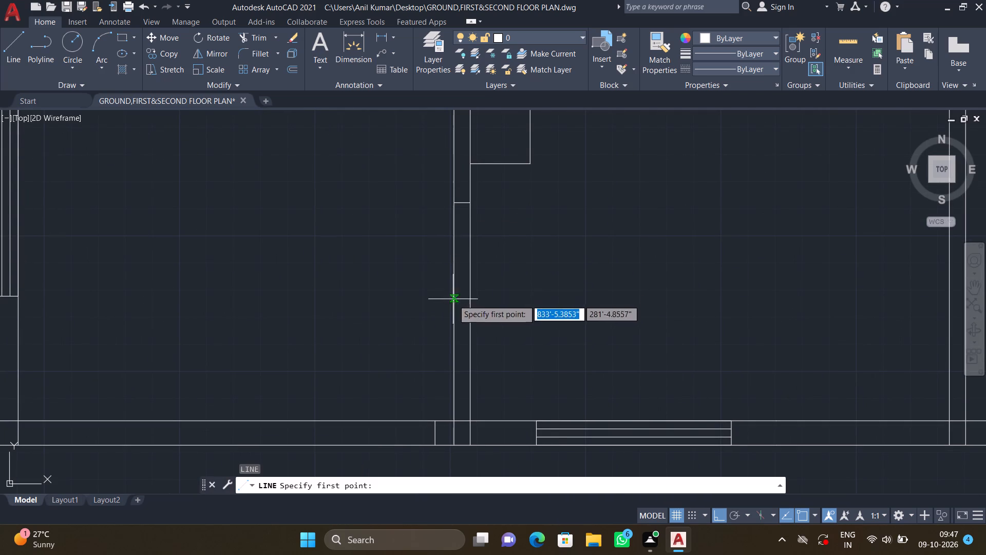
{"action": "scroll", "coordinate": [451, 323], "scroll_direction": "up", "scroll_amount": 3}
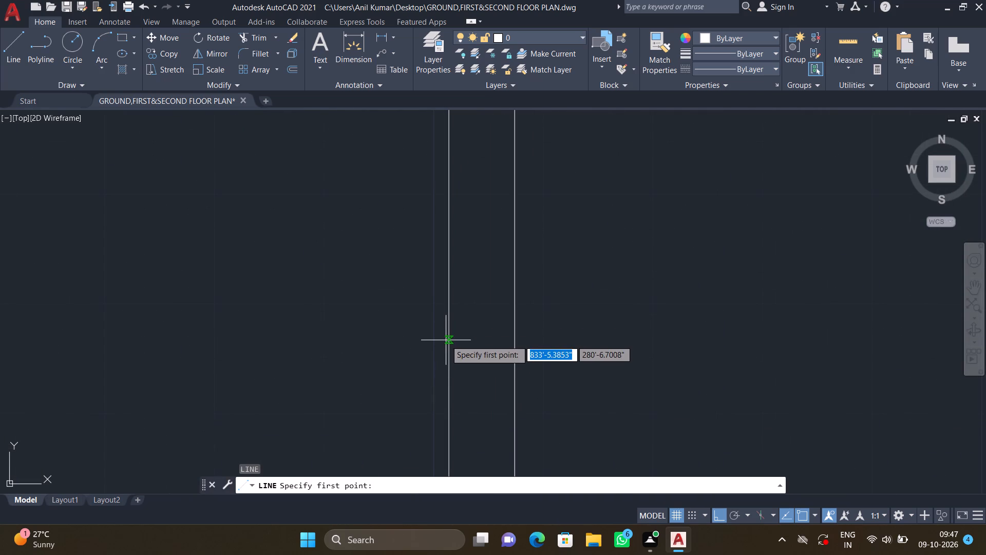
{"action": "left_click", "coordinate": [449, 339]}
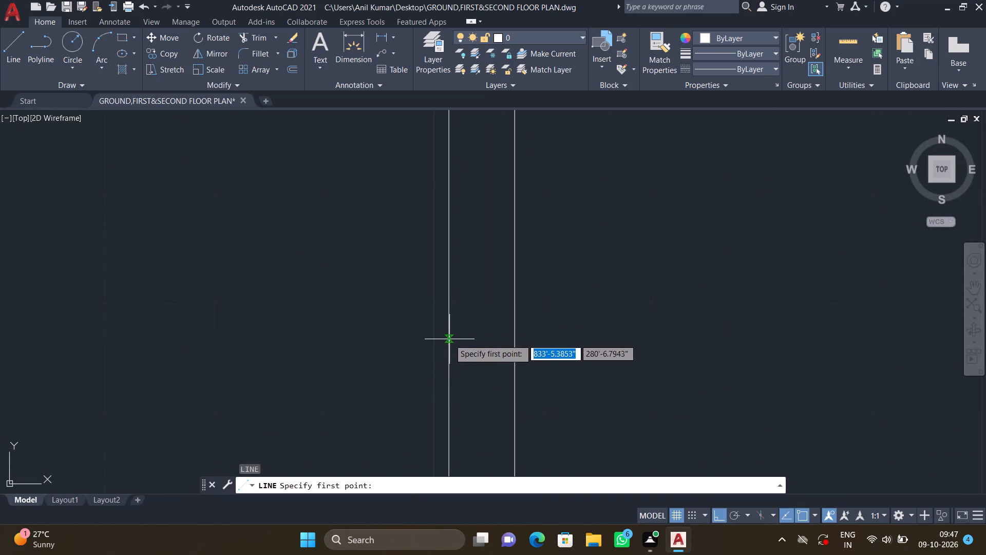
{"action": "left_click", "coordinate": [513, 342]}
{"action": "key", "text": "Return"}
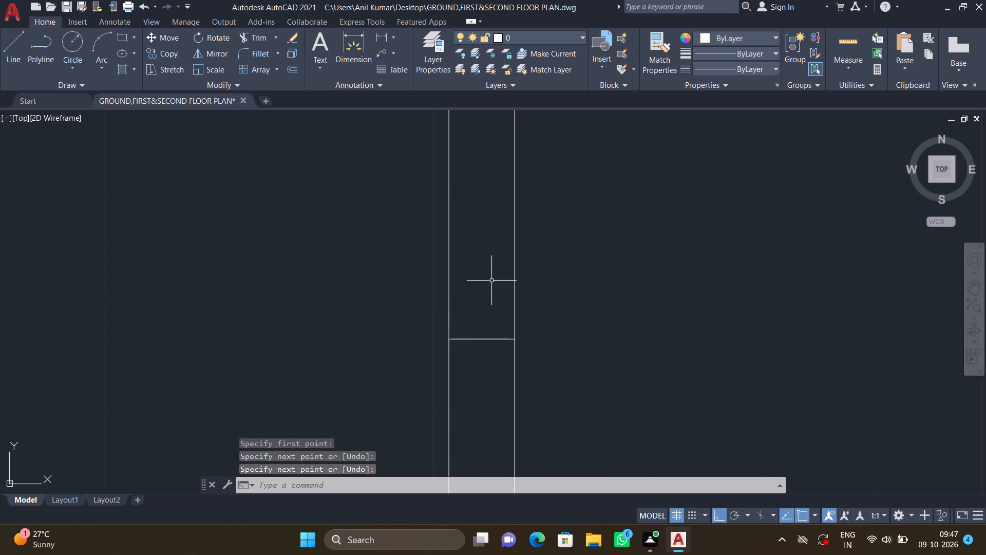
Draw a vertical line about 3'-9" long inside the bottom-left room's right wall, between the two new cross lines.
{"action": "scroll", "coordinate": [494, 274], "scroll_direction": "down", "scroll_amount": 4}
{"action": "middle_click_drag", "start_coordinate": [506, 240], "coordinate": [467, 299]}
{"action": "scroll", "coordinate": [461, 288], "scroll_direction": "up", "scroll_amount": 3}
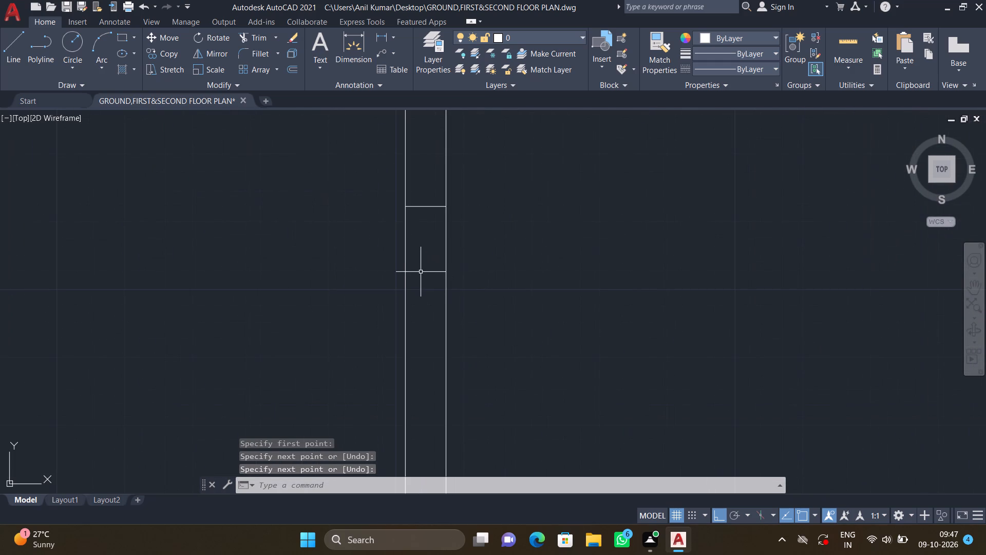
{"action": "key", "text": "l"}
{"action": "key", "text": "Return"}
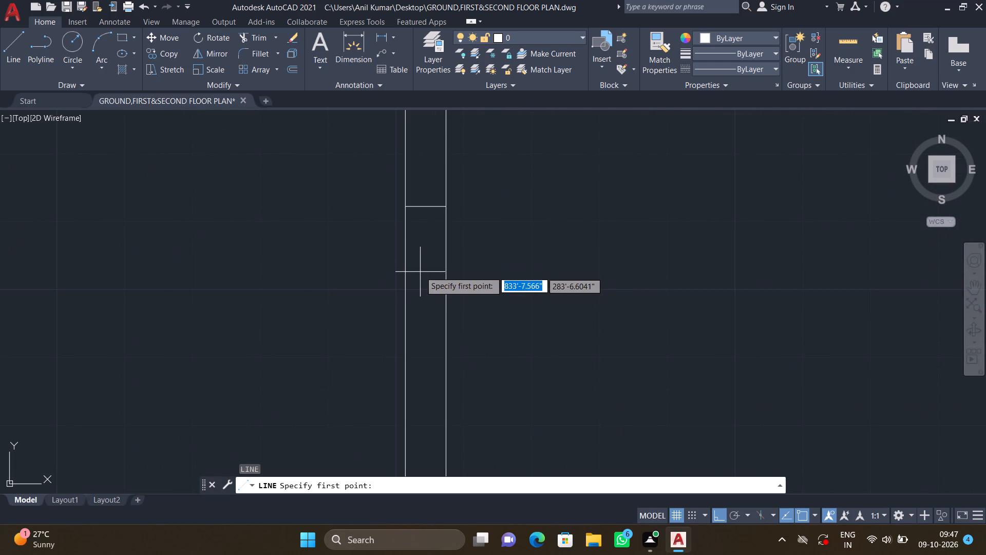
{"action": "scroll", "coordinate": [418, 216], "scroll_direction": "up", "scroll_amount": 3}
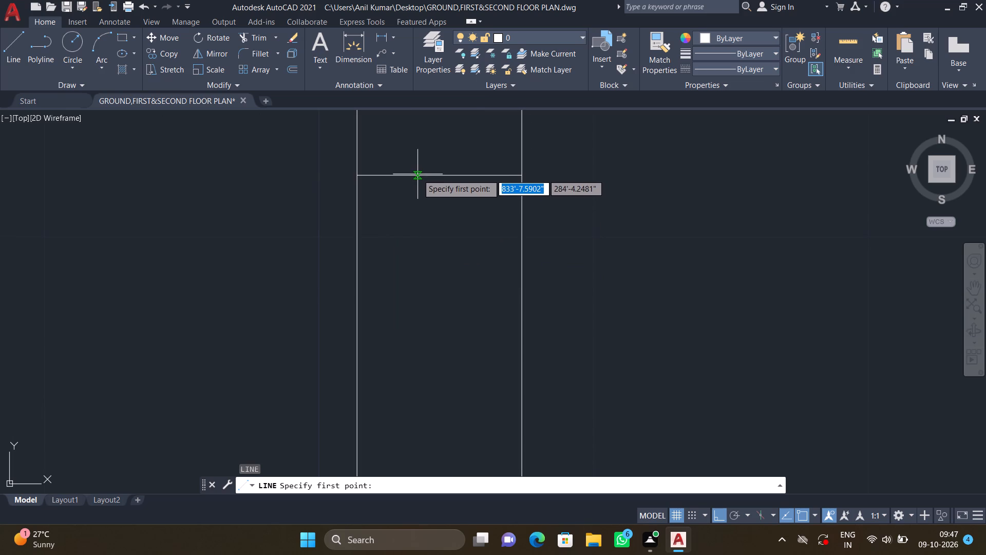
{"action": "left_click", "coordinate": [418, 174]}
{"action": "scroll", "coordinate": [429, 292], "scroll_direction": "down", "scroll_amount": 4}
{"action": "middle_click_drag", "start_coordinate": [420, 342], "coordinate": [420, 211]}
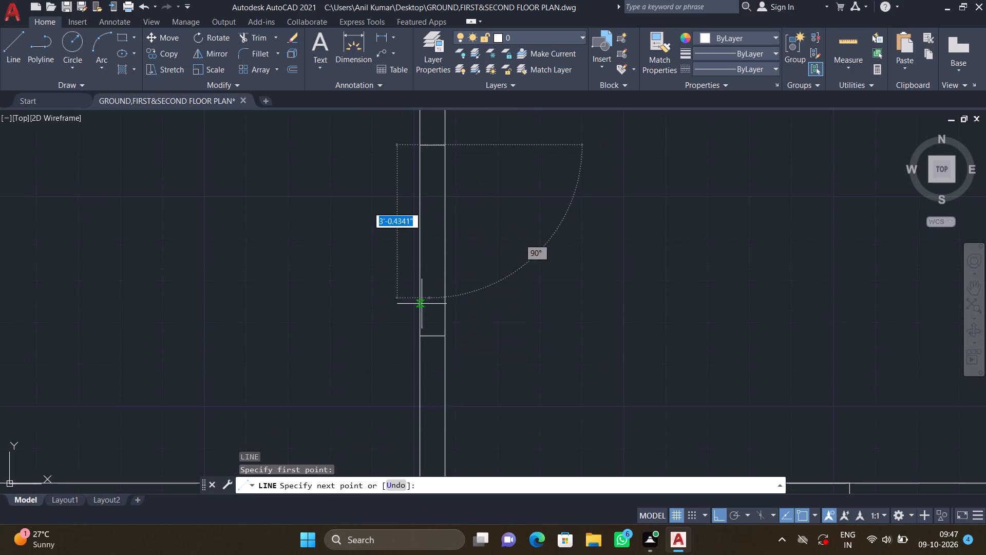
{"action": "scroll", "coordinate": [421, 305], "scroll_direction": "up", "scroll_amount": 3}
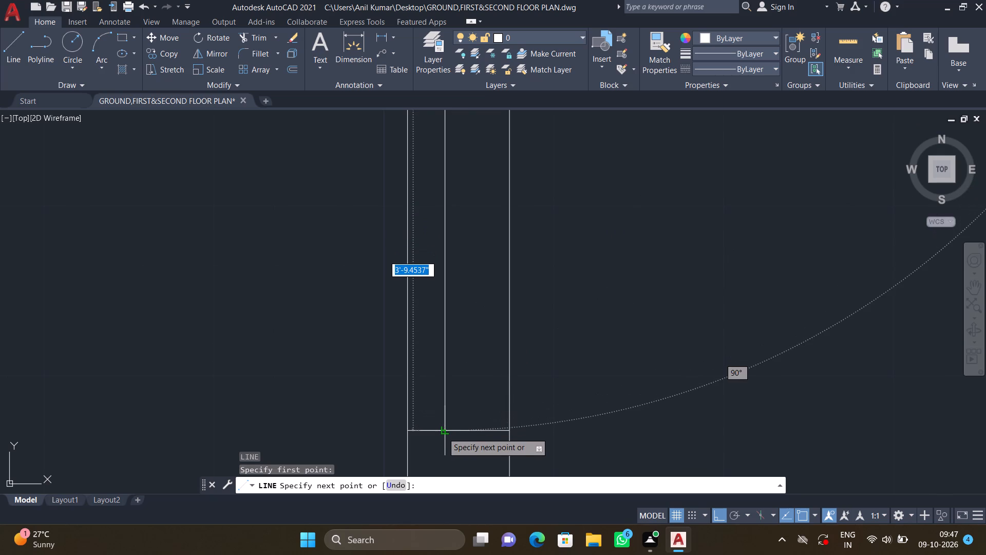
{"action": "left_click", "coordinate": [443, 432]}
{"action": "key", "text": "Return"}
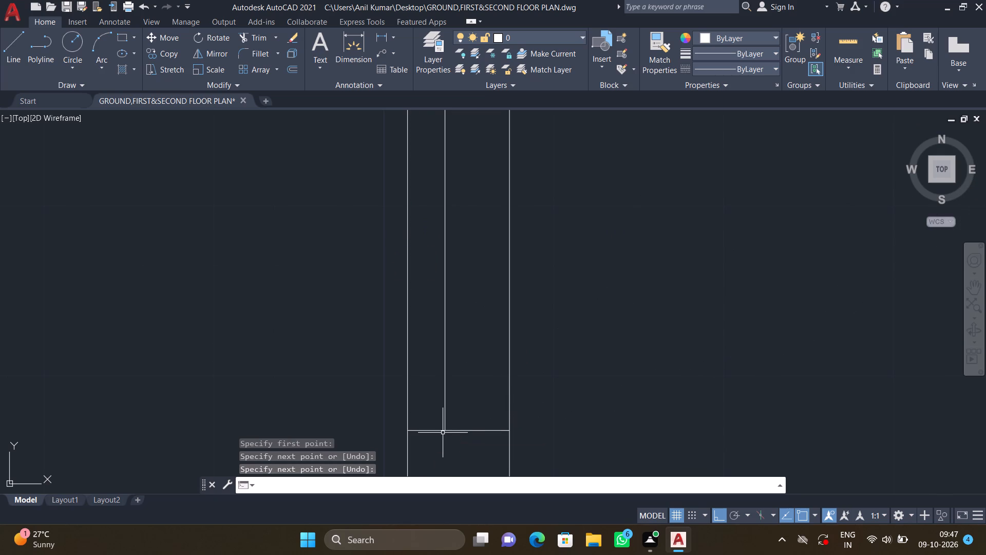
Draw a second vertical line between the same two cross lines, slightly right of the first, inside the bottom-left room's right wall.
{"action": "scroll", "coordinate": [440, 422], "scroll_direction": "down", "scroll_amount": 3}
{"action": "middle_click_drag", "start_coordinate": [488, 246], "coordinate": [470, 295]}
{"action": "scroll", "coordinate": [434, 297], "scroll_direction": "up", "scroll_amount": 2}
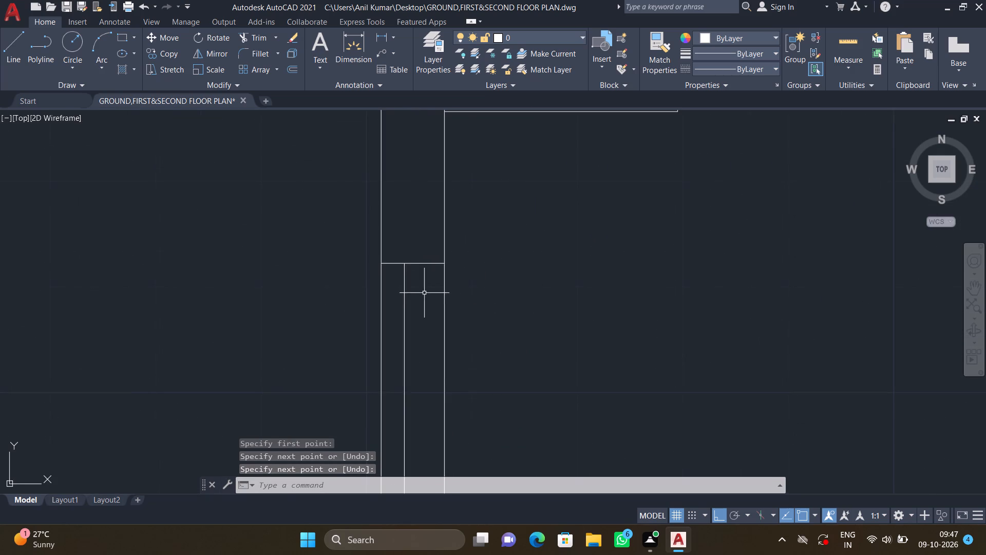
{"action": "middle_click_drag", "start_coordinate": [415, 282], "coordinate": [422, 209]}
{"action": "scroll", "coordinate": [423, 224], "scroll_direction": "up", "scroll_amount": 3}
{"action": "key", "text": "l"}
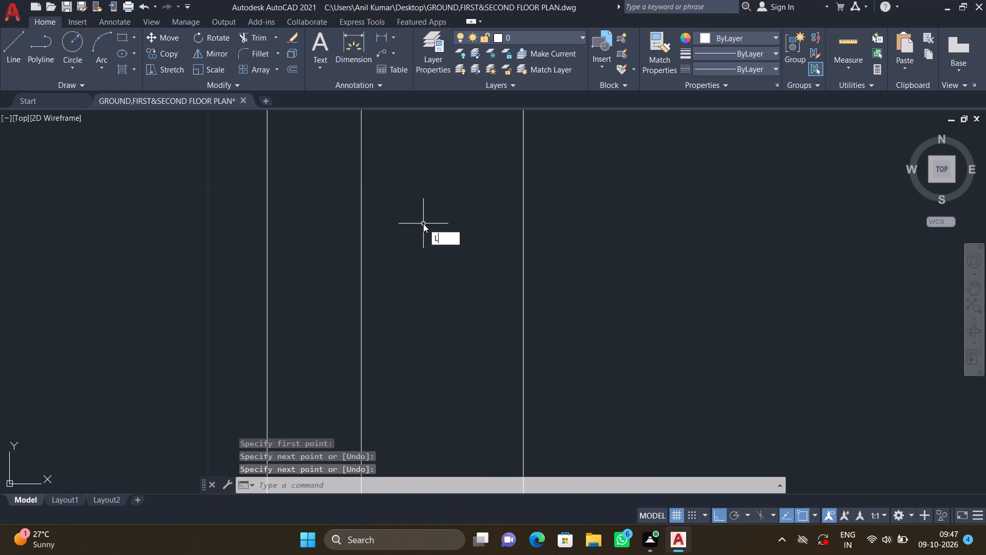
{"action": "key", "text": "Return"}
{"action": "scroll", "coordinate": [423, 223], "scroll_direction": "down", "scroll_amount": 3}
{"action": "middle_click_drag", "start_coordinate": [411, 212], "coordinate": [408, 225]}
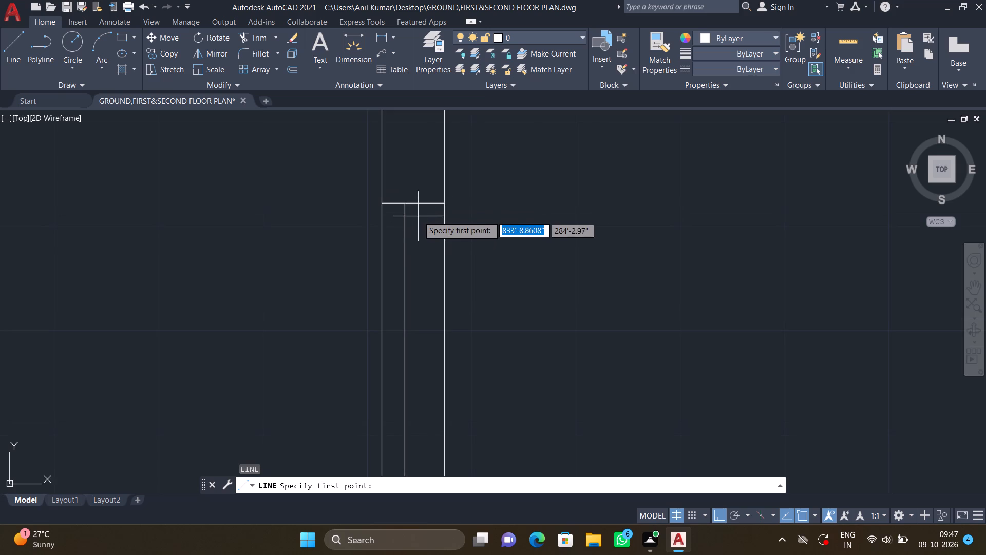
{"action": "scroll", "coordinate": [418, 210], "scroll_direction": "up", "scroll_amount": 4}
{"action": "left_click_drag", "start_coordinate": [391, 171], "coordinate": [391, 171]}
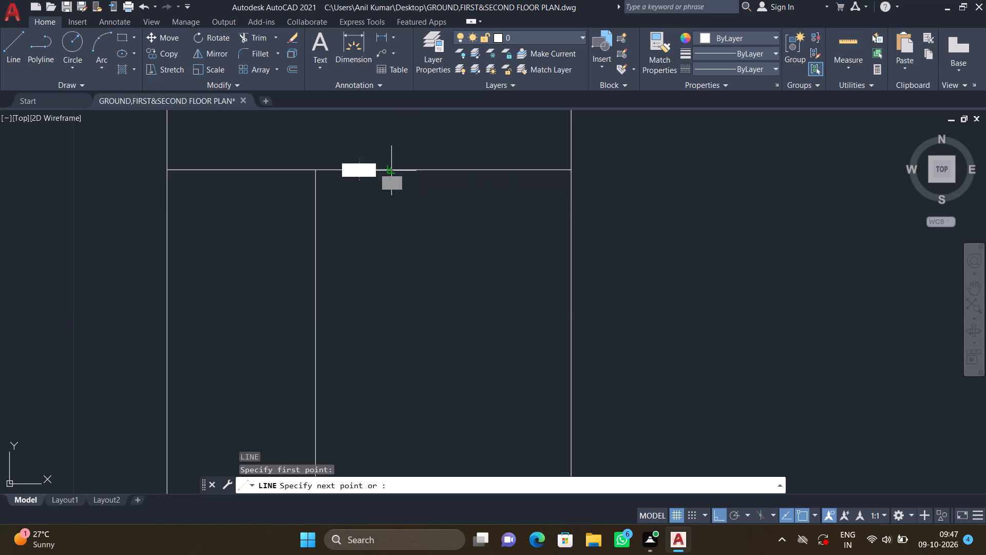
{"action": "left_click_drag", "start_coordinate": [391, 171], "coordinate": [392, 189]}
{"action": "scroll", "coordinate": [394, 319], "scroll_direction": "down", "scroll_amount": 2}
{"action": "scroll", "coordinate": [388, 373], "scroll_direction": "down", "scroll_amount": 3}
{"action": "middle_click_drag", "start_coordinate": [382, 391], "coordinate": [367, 231]}
{"action": "scroll", "coordinate": [364, 209], "scroll_direction": "down", "scroll_amount": 2}
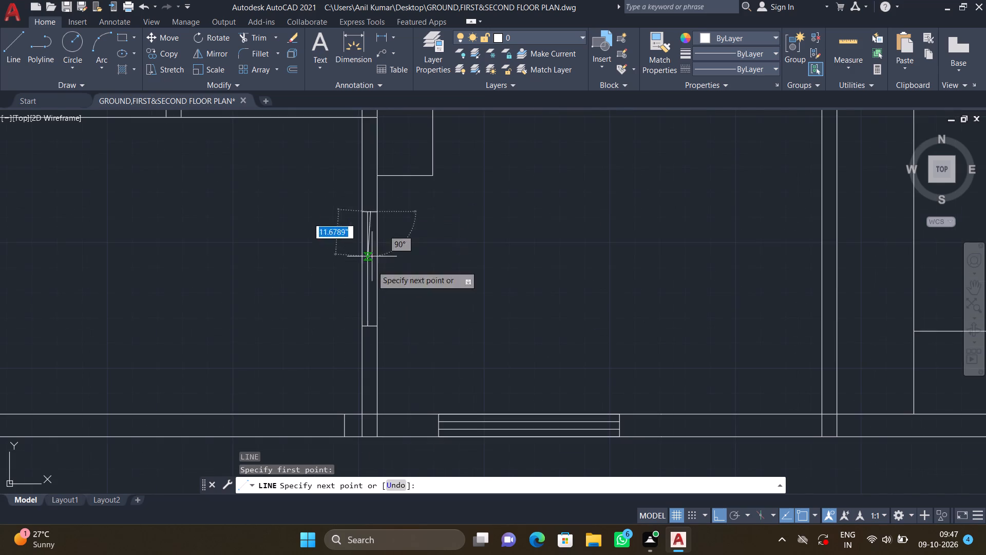
{"action": "middle_click_drag", "start_coordinate": [371, 304], "coordinate": [367, 292]}
{"action": "scroll", "coordinate": [369, 312], "scroll_direction": "up", "scroll_amount": 5}
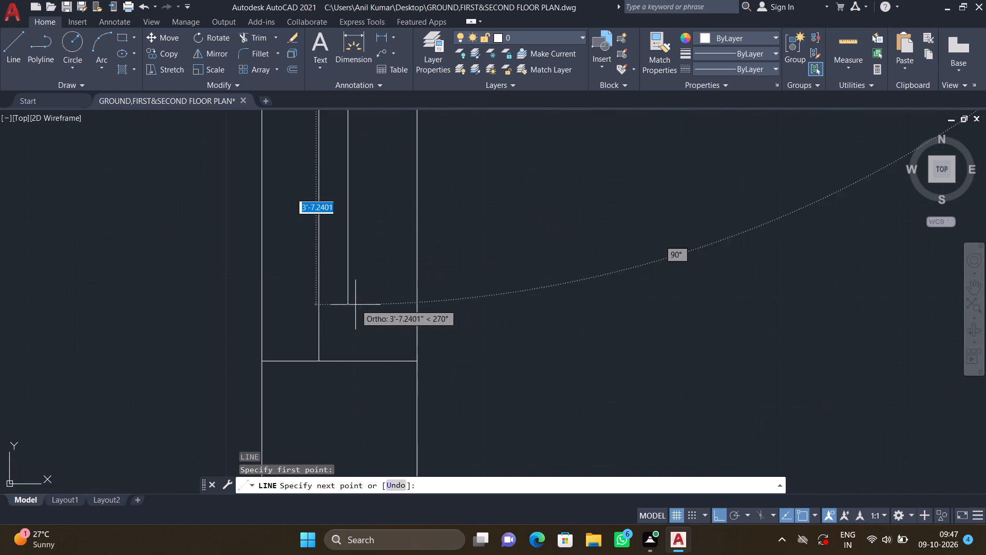
{"action": "left_click", "coordinate": [348, 360]}
{"action": "key", "text": "Return"}
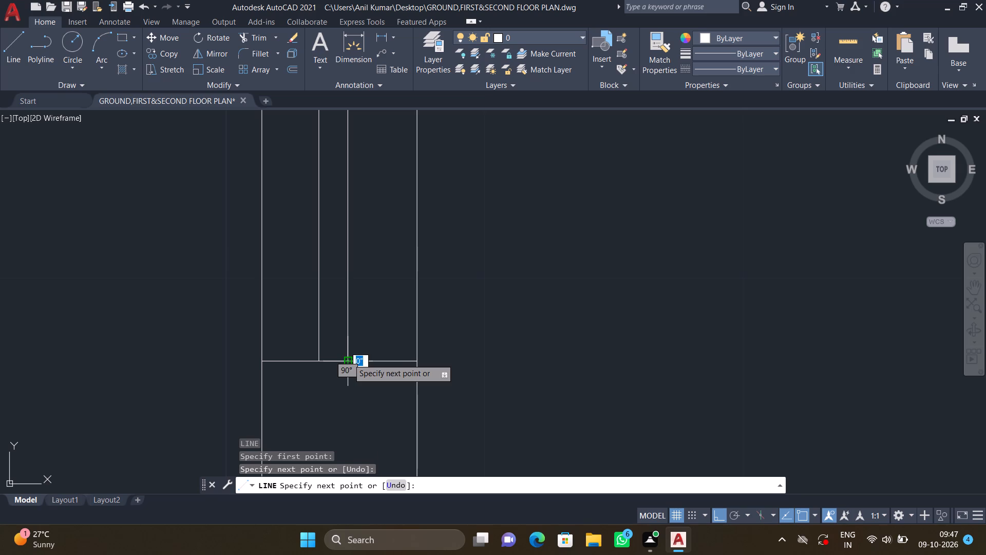
Insert the Door - Imperial block from the architectural tool palette into the empty area left of the floor plan.
{"action": "scroll", "coordinate": [292, 355], "scroll_direction": "down", "scroll_amount": 3}
{"action": "scroll", "coordinate": [404, 234], "scroll_direction": "down", "scroll_amount": 4}
{"action": "middle_click_drag", "start_coordinate": [410, 245], "coordinate": [438, 313]}
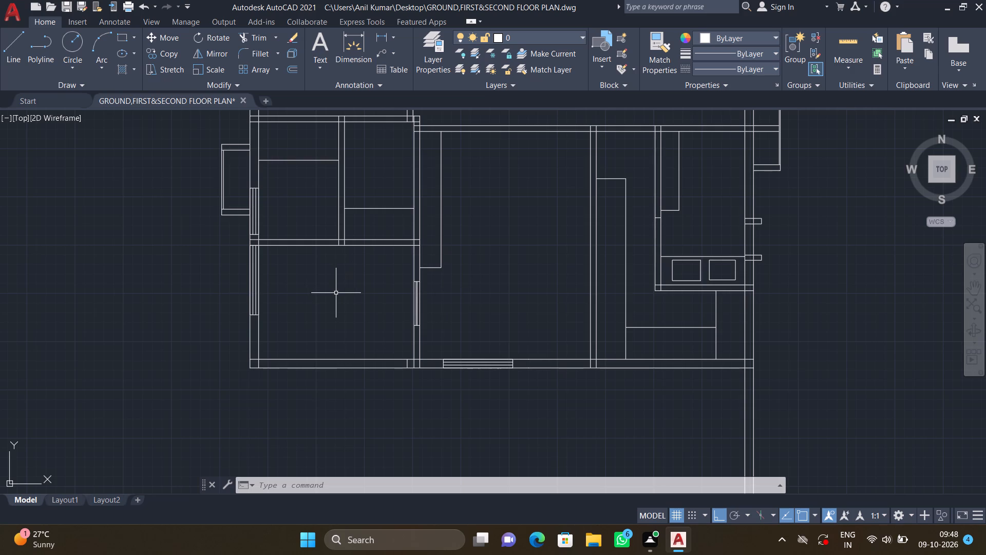
{"action": "middle_click_drag", "start_coordinate": [340, 292], "coordinate": [386, 290]}
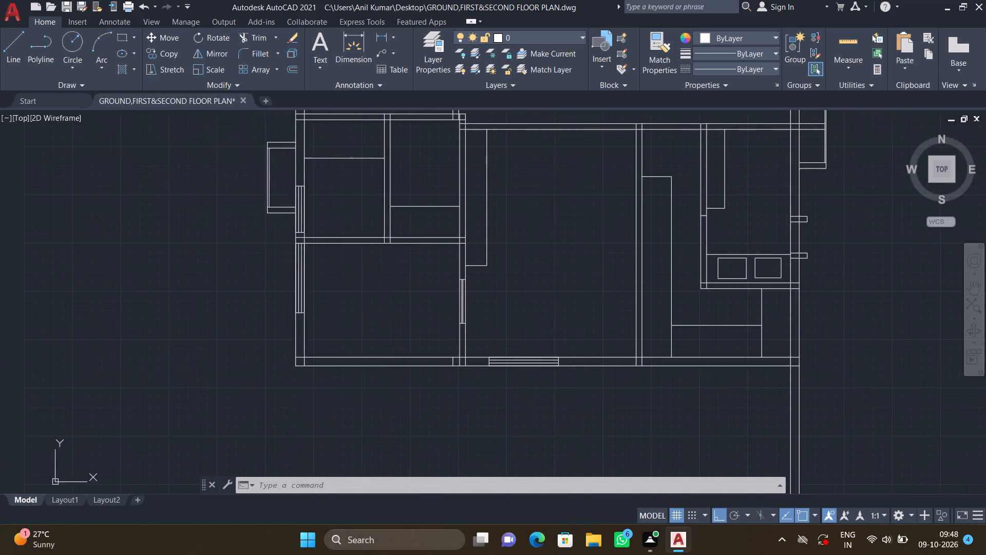
{"action": "scroll", "coordinate": [384, 289], "scroll_direction": "down", "scroll_amount": 2}
{"action": "middle_click_drag", "start_coordinate": [328, 291], "coordinate": [421, 288]}
{"action": "scroll", "coordinate": [369, 280], "scroll_direction": "down", "scroll_amount": 2}
{"action": "middle_click_drag", "start_coordinate": [326, 247], "coordinate": [397, 255]}
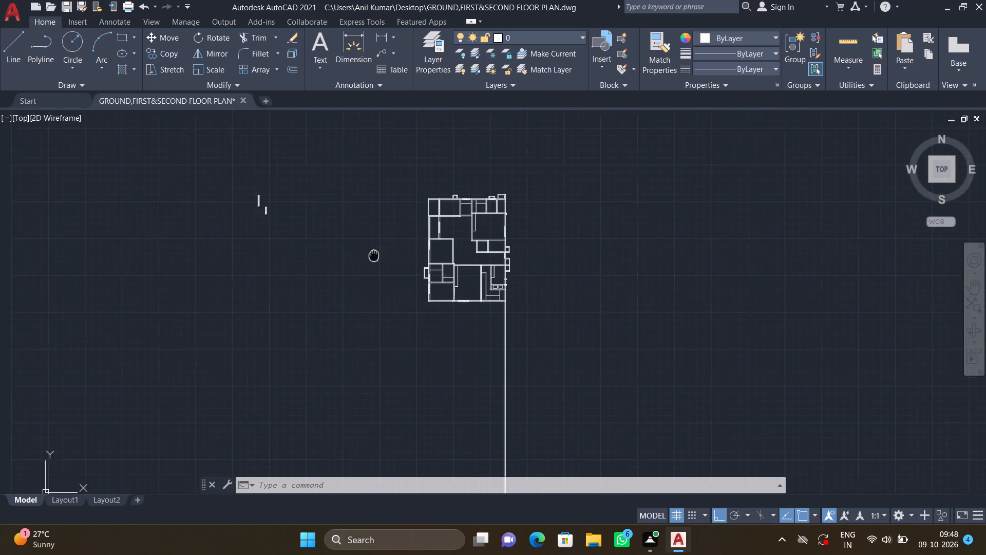
{"action": "middle_click_drag", "start_coordinate": [397, 255], "coordinate": [495, 281]}
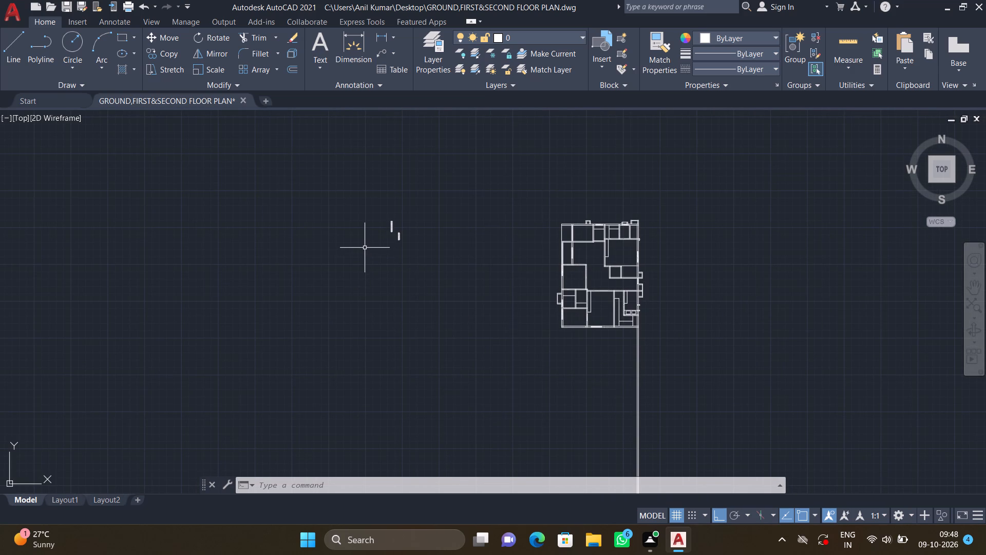
{"action": "key", "text": "t"}
{"action": "key", "text": "p"}
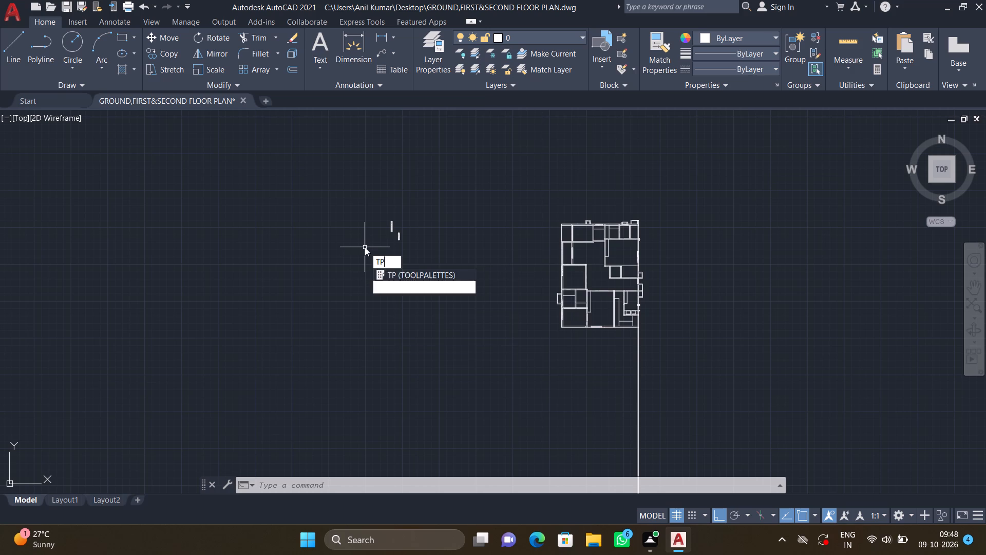
{"action": "key", "text": "Return"}
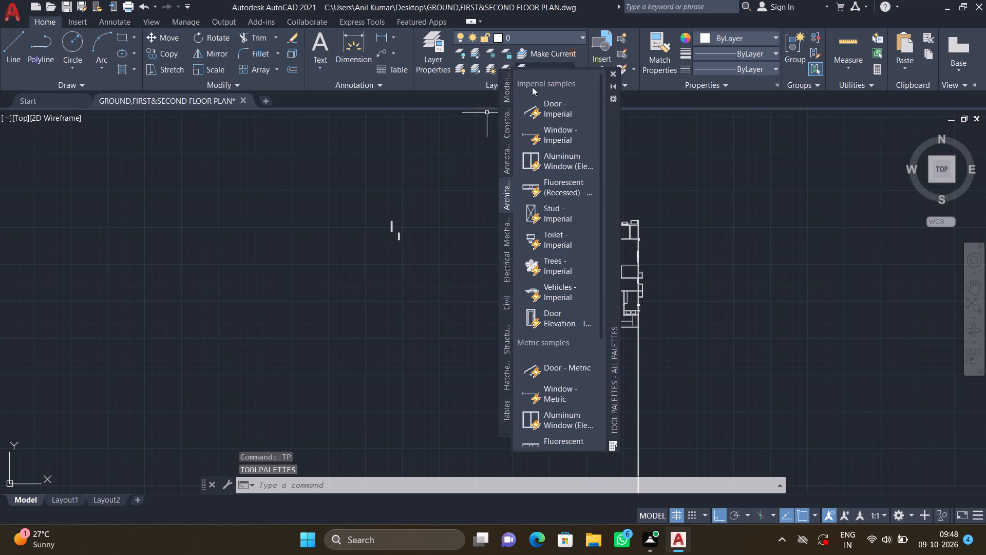
{"action": "left_click", "coordinate": [541, 105]}
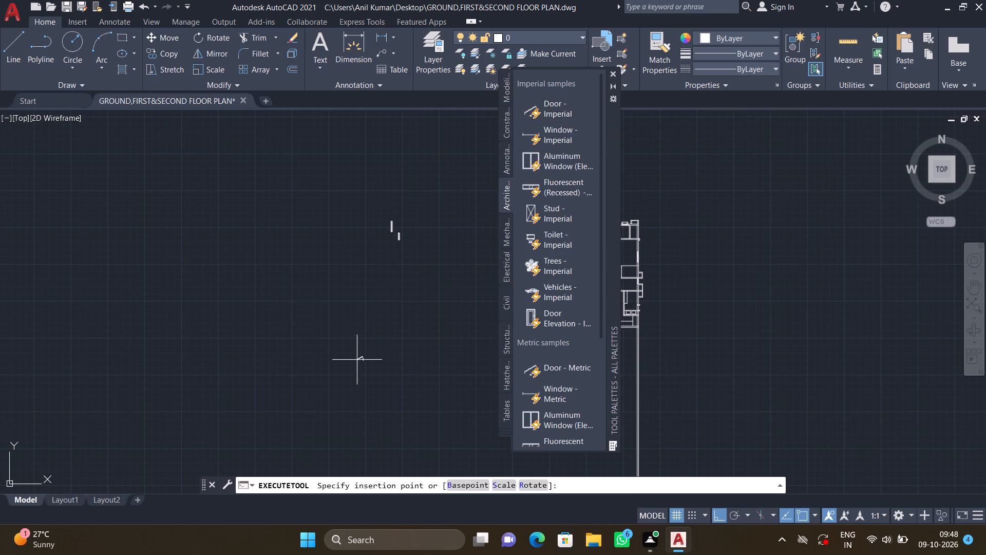
{"action": "left_click", "coordinate": [352, 290]}
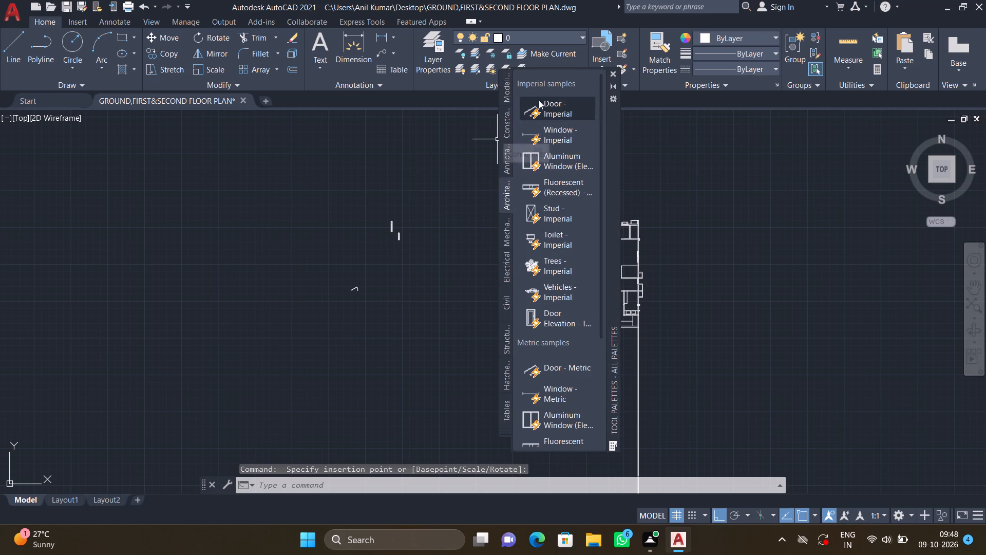
{"action": "left_click", "coordinate": [612, 69]}
Set the inserted door block's opening angle to Open 90º.
{"action": "middle_click_drag", "start_coordinate": [439, 297], "coordinate": [439, 296]}
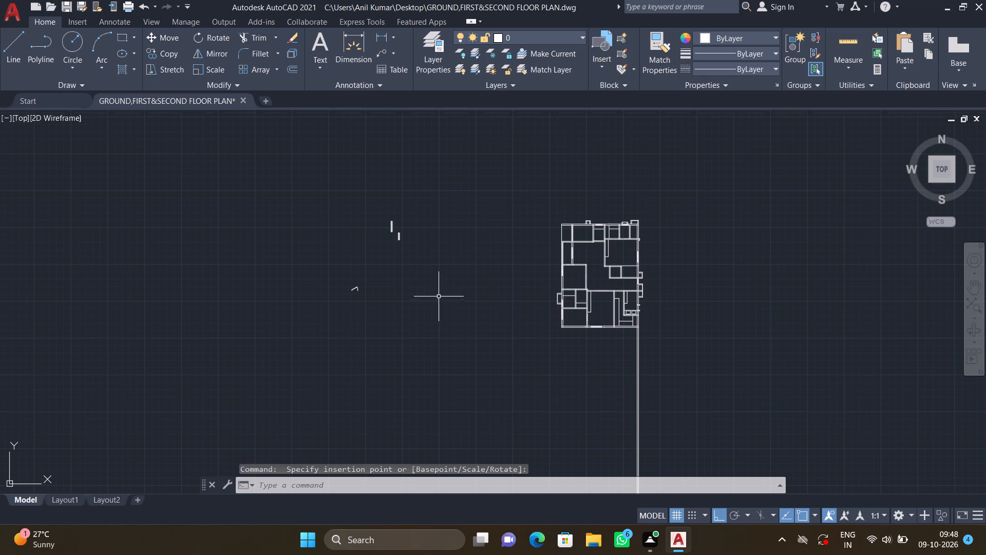
{"action": "middle_click_drag", "start_coordinate": [439, 296], "coordinate": [469, 259]}
{"action": "scroll", "coordinate": [395, 254], "scroll_direction": "up", "scroll_amount": 2}
{"action": "middle_click_drag", "start_coordinate": [385, 257], "coordinate": [437, 257]}
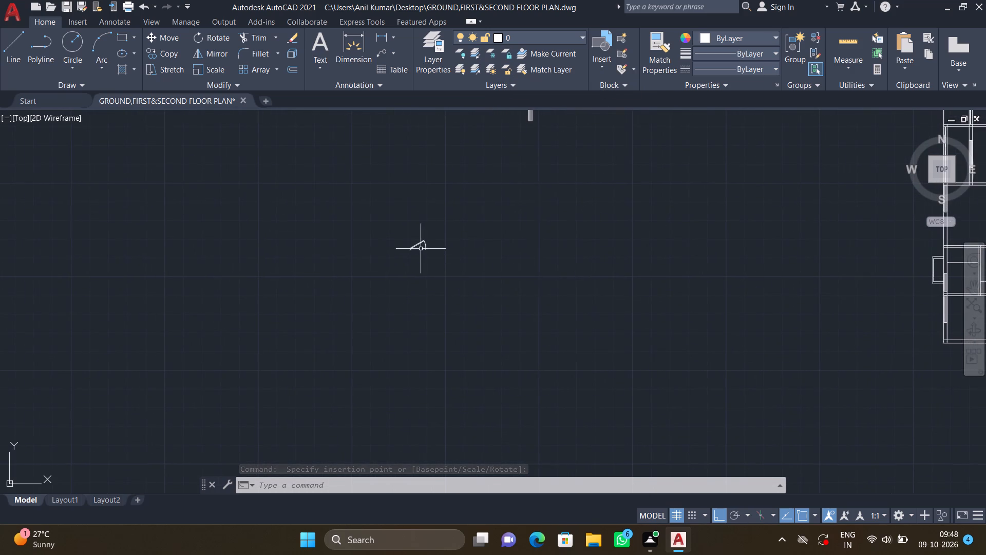
{"action": "left_click", "coordinate": [418, 243]}
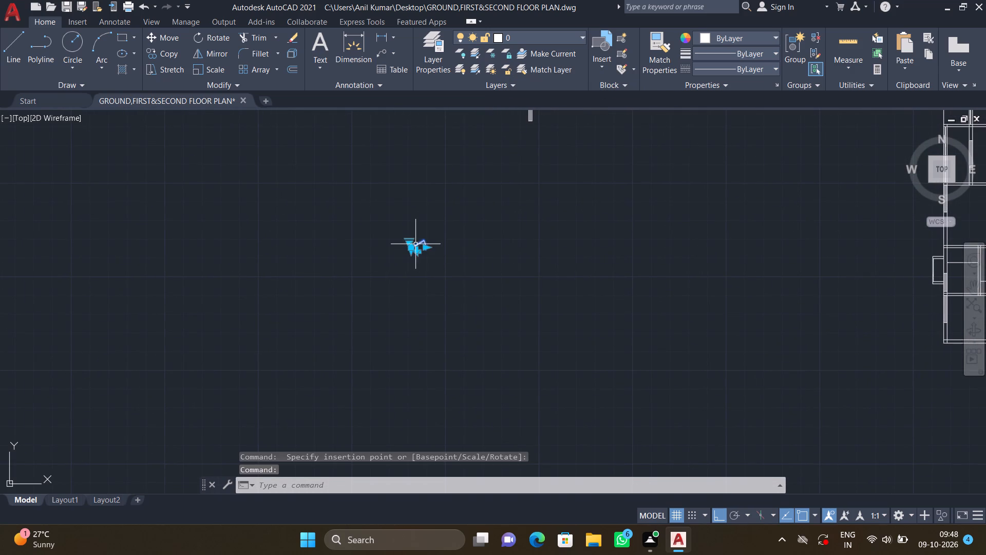
{"action": "scroll", "coordinate": [408, 243], "scroll_direction": "up", "scroll_amount": 3}
{"action": "left_click", "coordinate": [406, 234]}
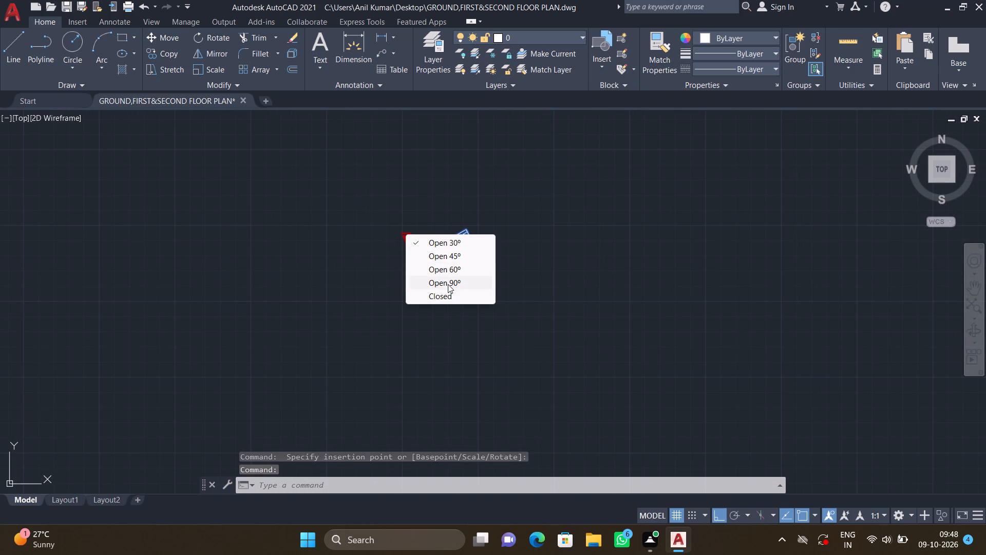
{"action": "left_click", "coordinate": [447, 281]}
{"action": "key", "text": "Escape"}
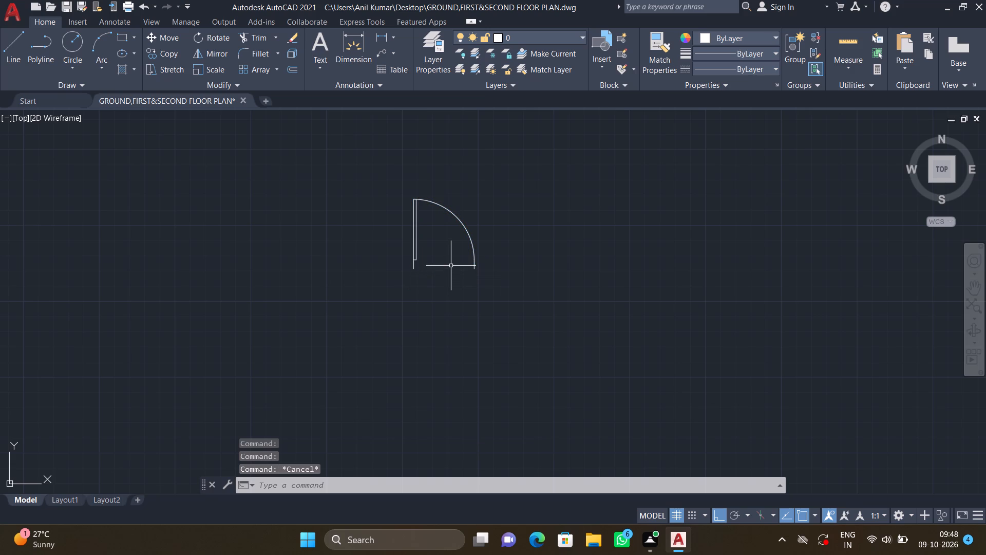
Scale the door block by reference from its hinge-side bottom endpoint, using its opening width as reference and 3' as the new length.
{"action": "key", "text": "s"}
{"action": "key", "text": "c"}
{"action": "key", "text": "Return"}
{"action": "scroll", "coordinate": [420, 281], "scroll_direction": "up", "scroll_amount": 1}
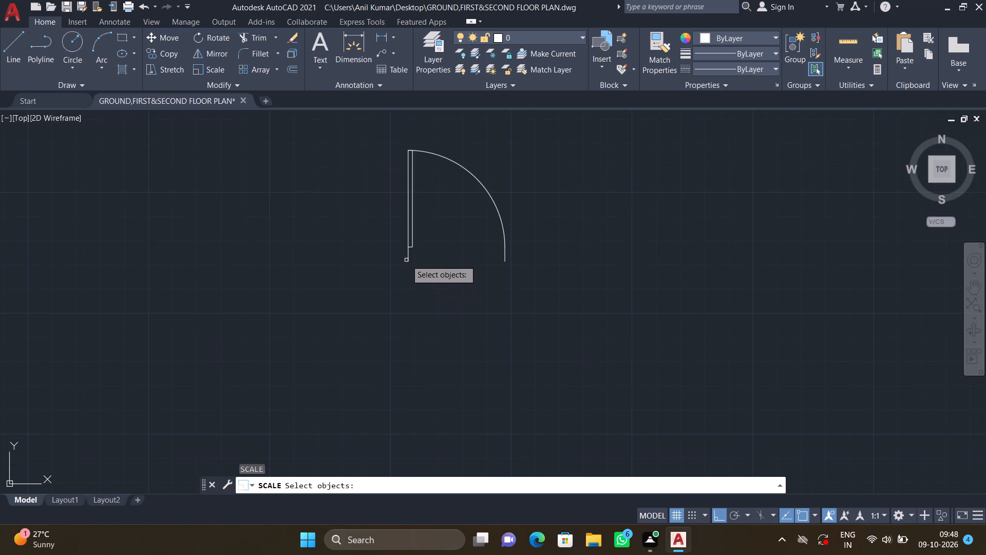
{"action": "double_click", "coordinate": [407, 260]}
{"action": "key", "text": "Return"}
{"action": "scroll", "coordinate": [404, 272], "scroll_direction": "up", "scroll_amount": 2}
{"action": "left_click", "coordinate": [410, 246]}
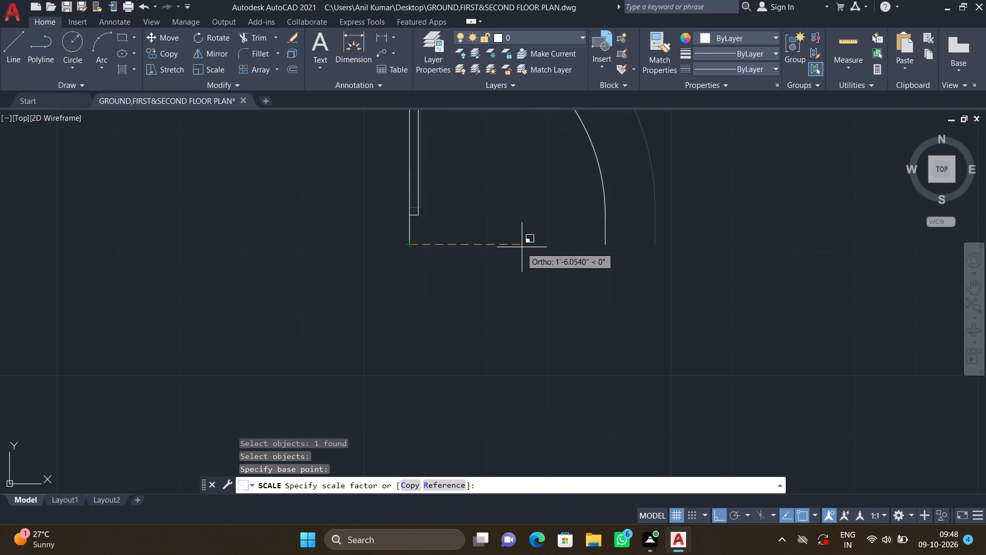
{"action": "key", "text": "r"}
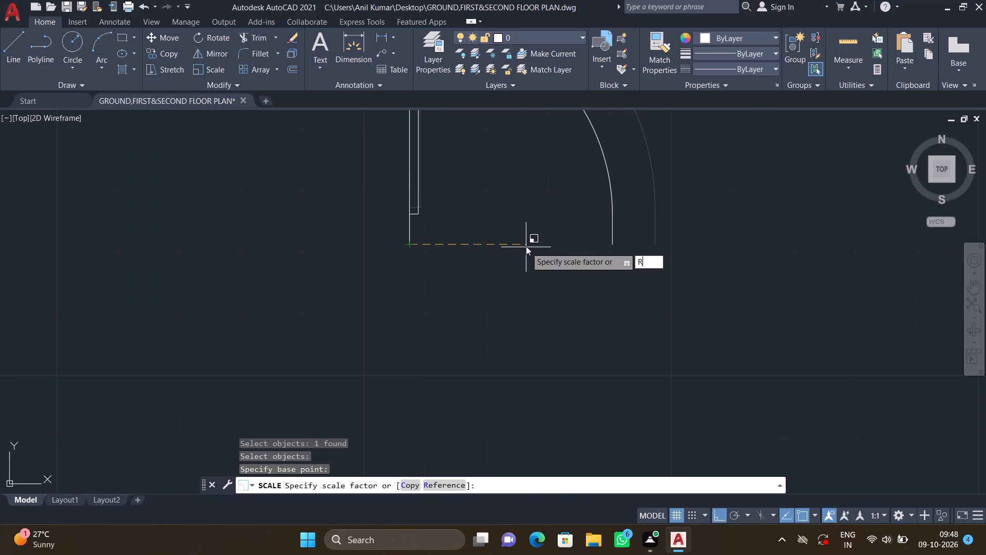
{"action": "key", "text": "Return"}
{"action": "scroll", "coordinate": [524, 245], "scroll_direction": "down", "scroll_amount": 3}
{"action": "middle_click_drag", "start_coordinate": [505, 245], "coordinate": [489, 285]}
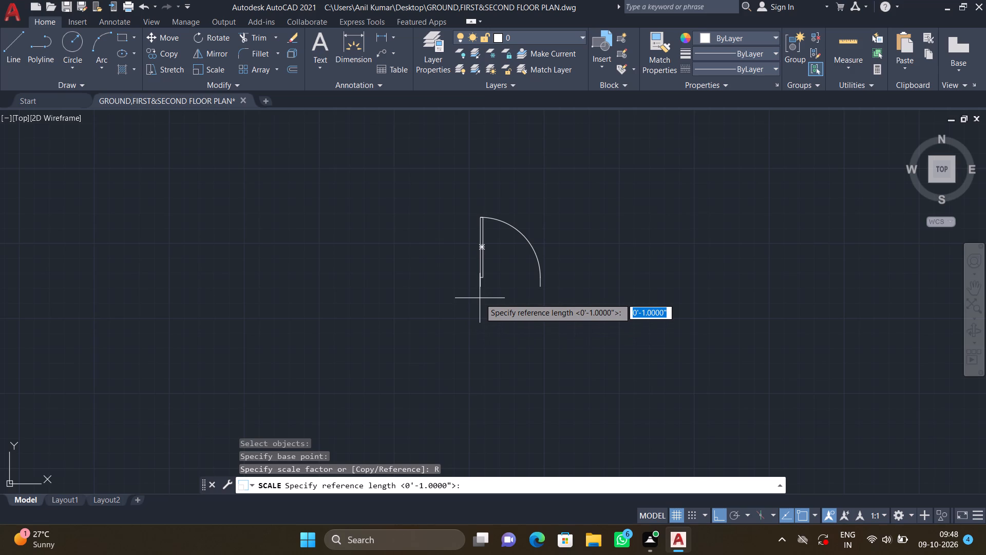
{"action": "scroll", "coordinate": [483, 297], "scroll_direction": "up", "scroll_amount": 2}
{"action": "middle_click_drag", "start_coordinate": [484, 289], "coordinate": [488, 334]}
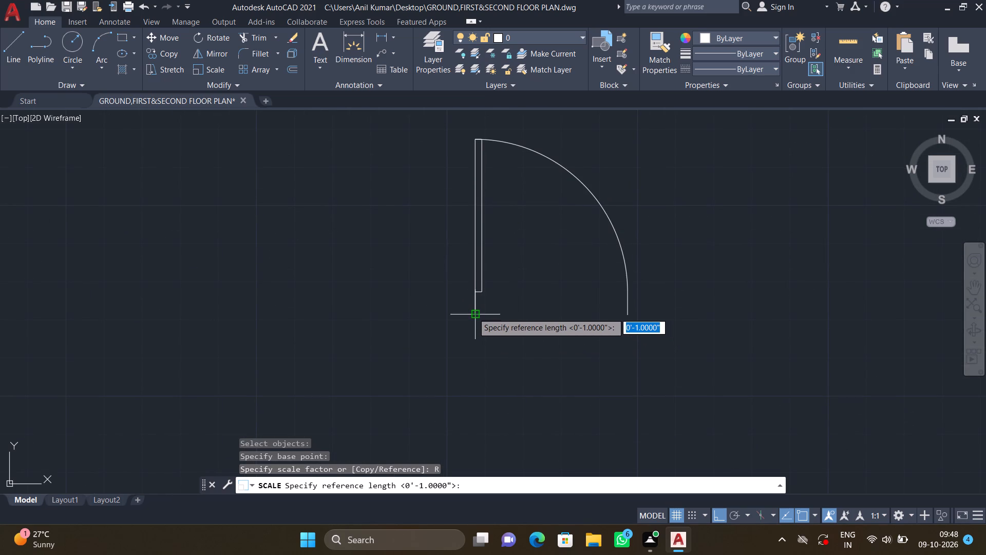
{"action": "left_click", "coordinate": [473, 312]}
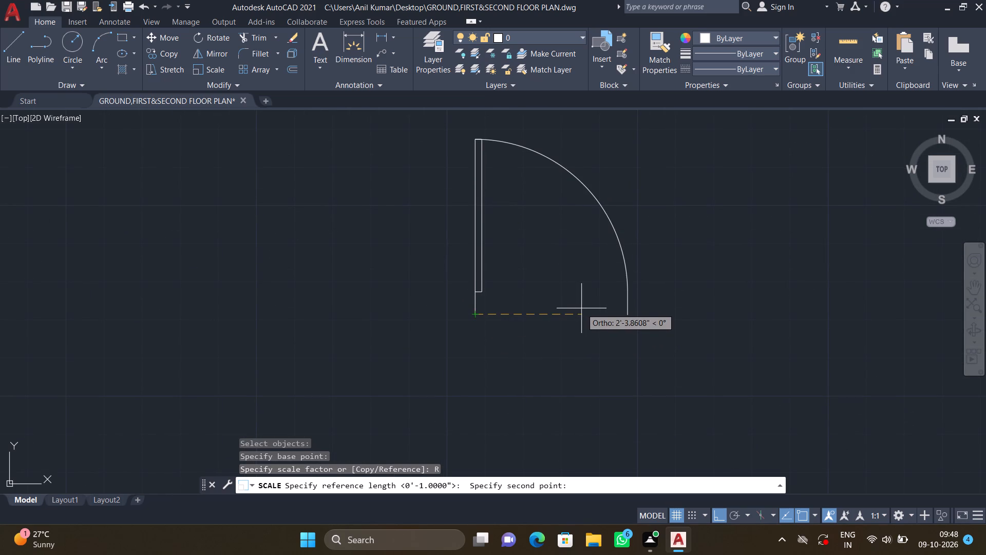
{"action": "left_click", "coordinate": [627, 314]}
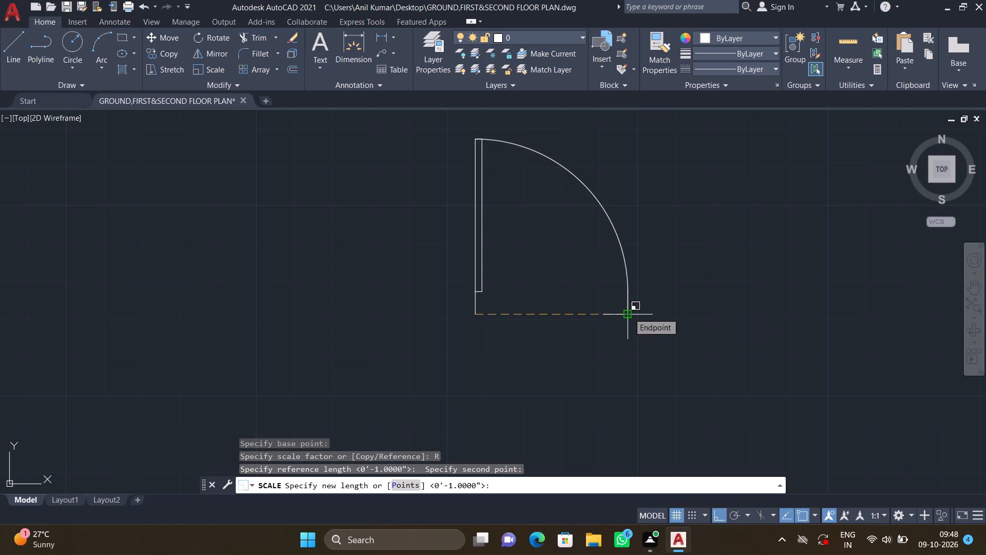
{"action": "key", "text": "3"}
{"action": "key", "text": "semicolon"}
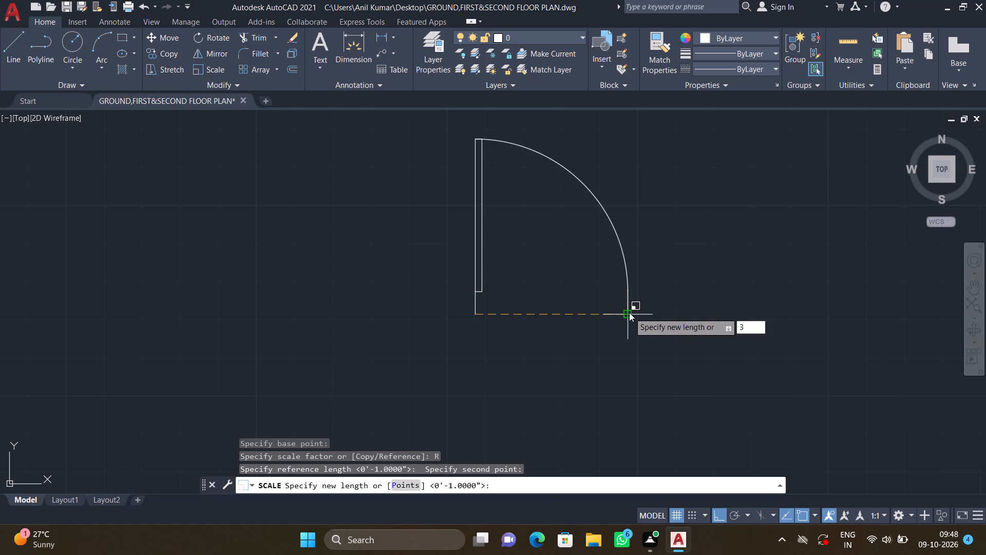
{"action": "key", "text": "BackSpace"}
{"action": "key", "text": "apostrophe"}
{"action": "key", "text": "Return"}
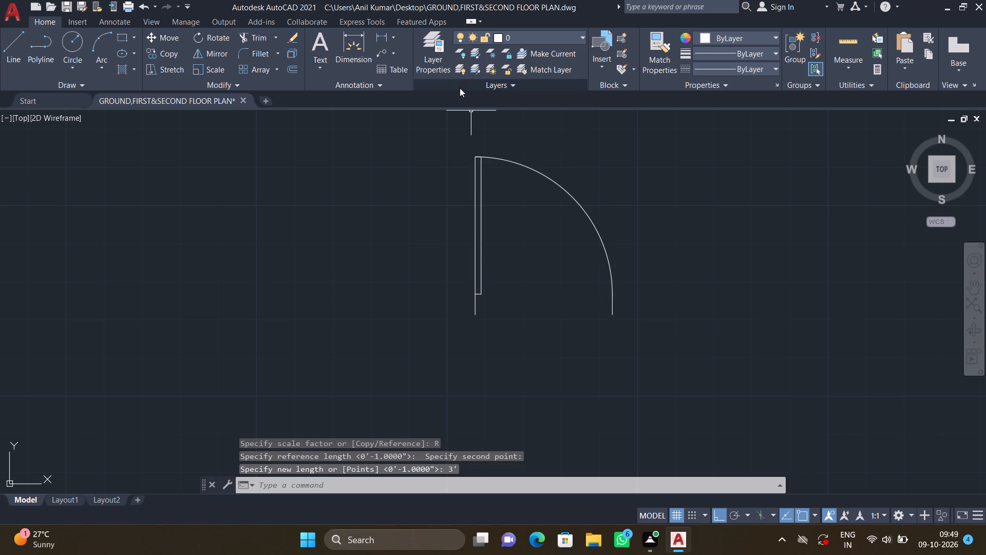
Check the scaled door block's opening width with a trial linear dimension between its two bottom endpoints.
{"action": "left_click", "coordinate": [391, 34]}
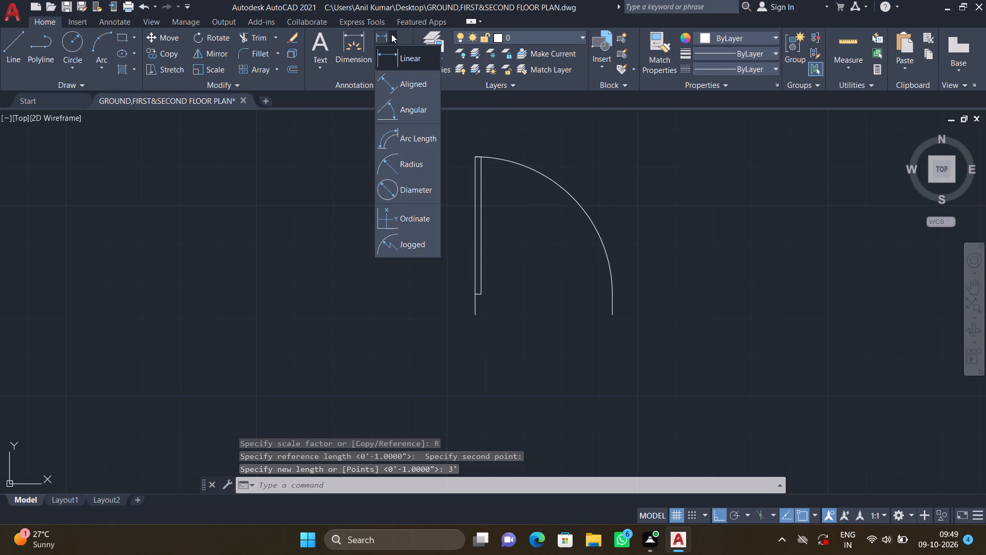
{"action": "left_click", "coordinate": [391, 53]}
{"action": "scroll", "coordinate": [473, 337], "scroll_direction": "up", "scroll_amount": 1}
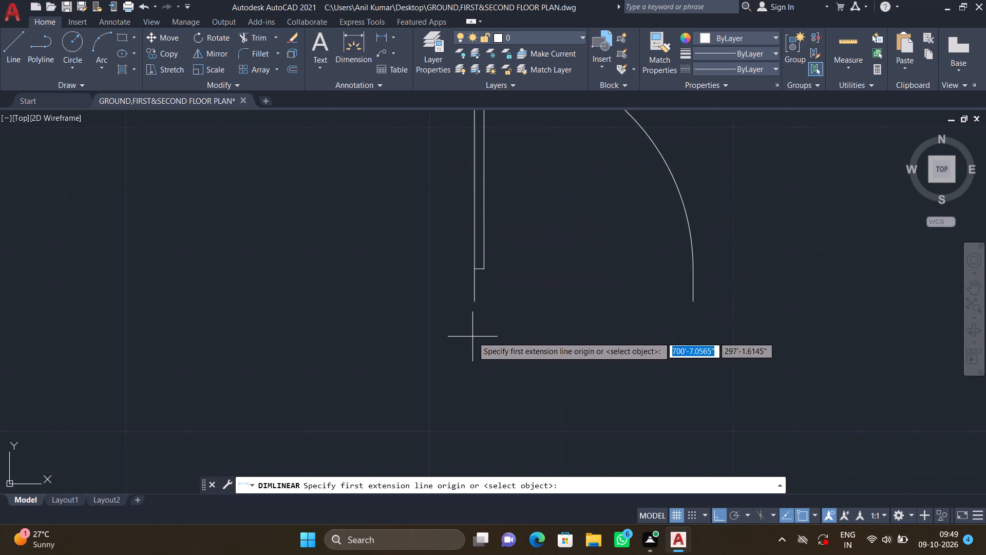
{"action": "scroll", "coordinate": [472, 337], "scroll_direction": "up", "scroll_amount": 1}
{"action": "left_click", "coordinate": [471, 277]}
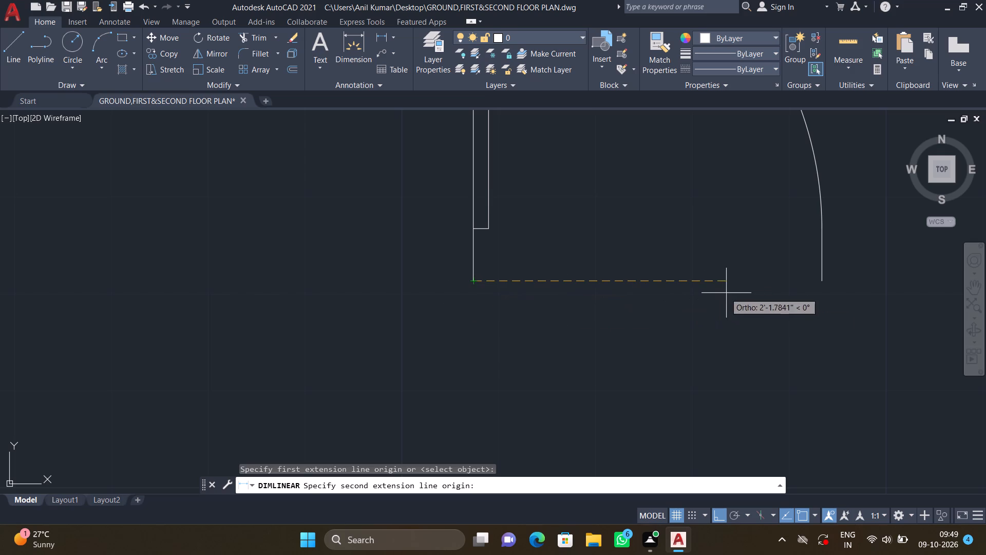
{"action": "left_click", "coordinate": [823, 281]}
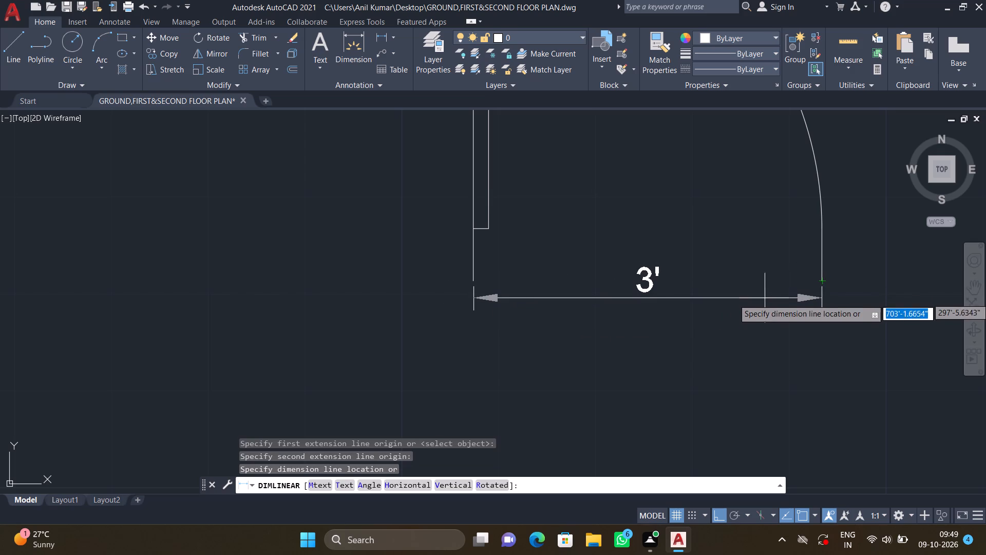
{"action": "key", "text": "Escape"}
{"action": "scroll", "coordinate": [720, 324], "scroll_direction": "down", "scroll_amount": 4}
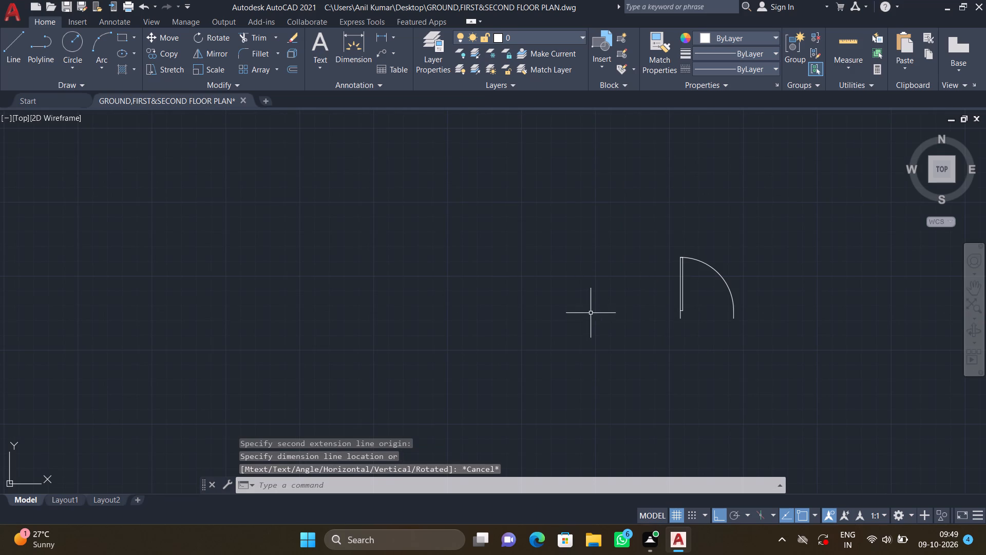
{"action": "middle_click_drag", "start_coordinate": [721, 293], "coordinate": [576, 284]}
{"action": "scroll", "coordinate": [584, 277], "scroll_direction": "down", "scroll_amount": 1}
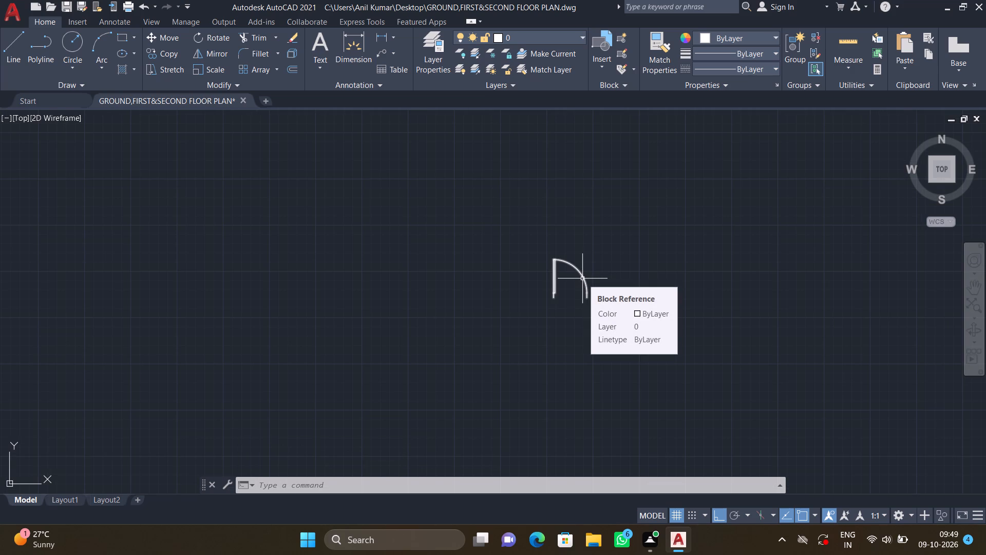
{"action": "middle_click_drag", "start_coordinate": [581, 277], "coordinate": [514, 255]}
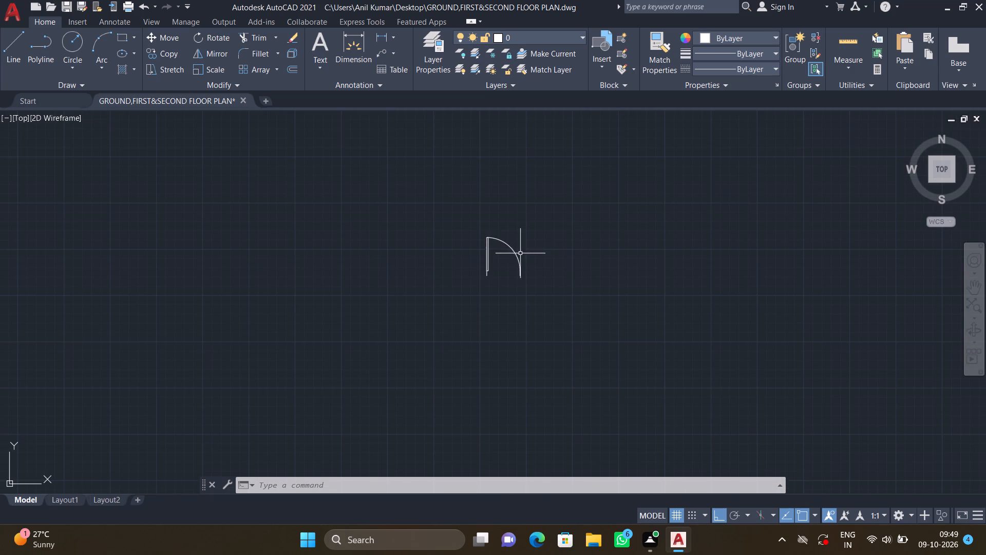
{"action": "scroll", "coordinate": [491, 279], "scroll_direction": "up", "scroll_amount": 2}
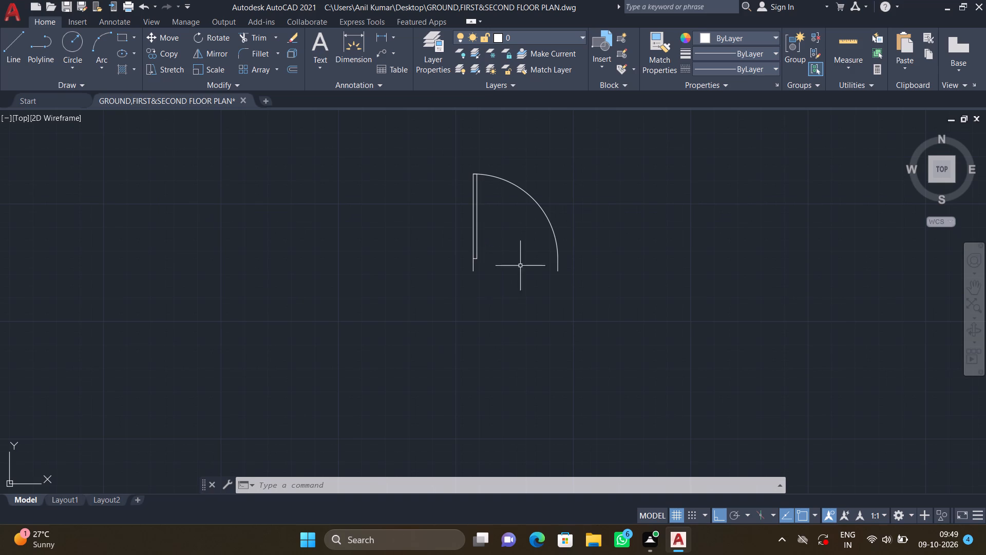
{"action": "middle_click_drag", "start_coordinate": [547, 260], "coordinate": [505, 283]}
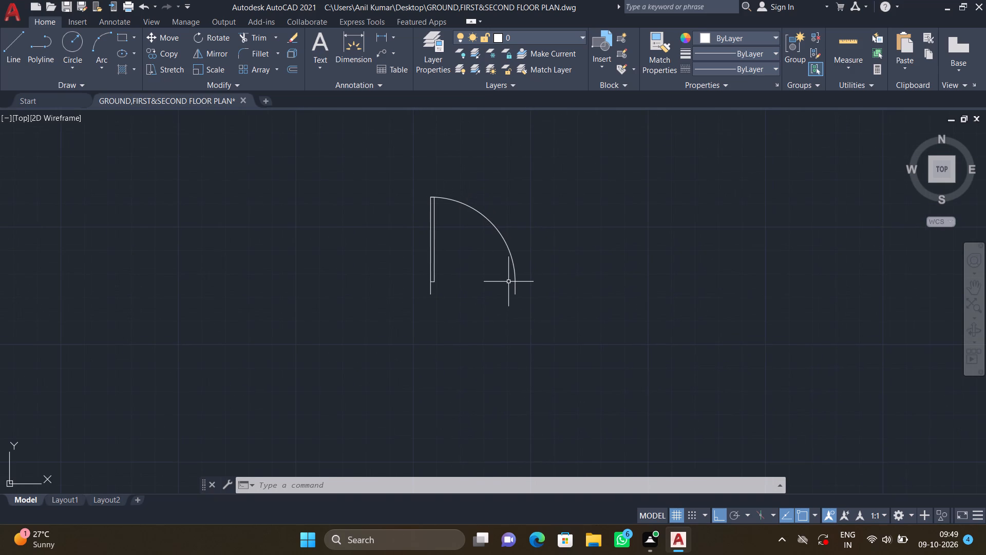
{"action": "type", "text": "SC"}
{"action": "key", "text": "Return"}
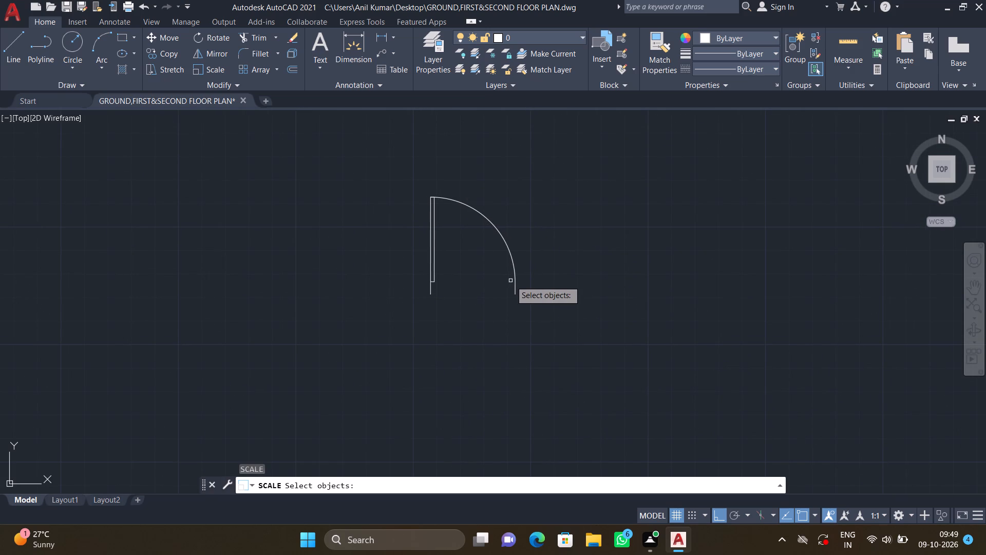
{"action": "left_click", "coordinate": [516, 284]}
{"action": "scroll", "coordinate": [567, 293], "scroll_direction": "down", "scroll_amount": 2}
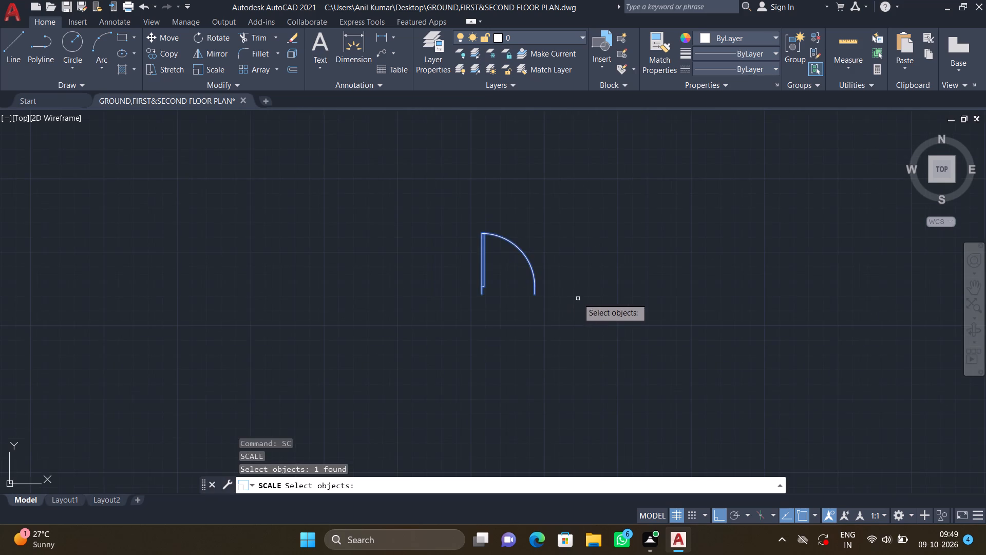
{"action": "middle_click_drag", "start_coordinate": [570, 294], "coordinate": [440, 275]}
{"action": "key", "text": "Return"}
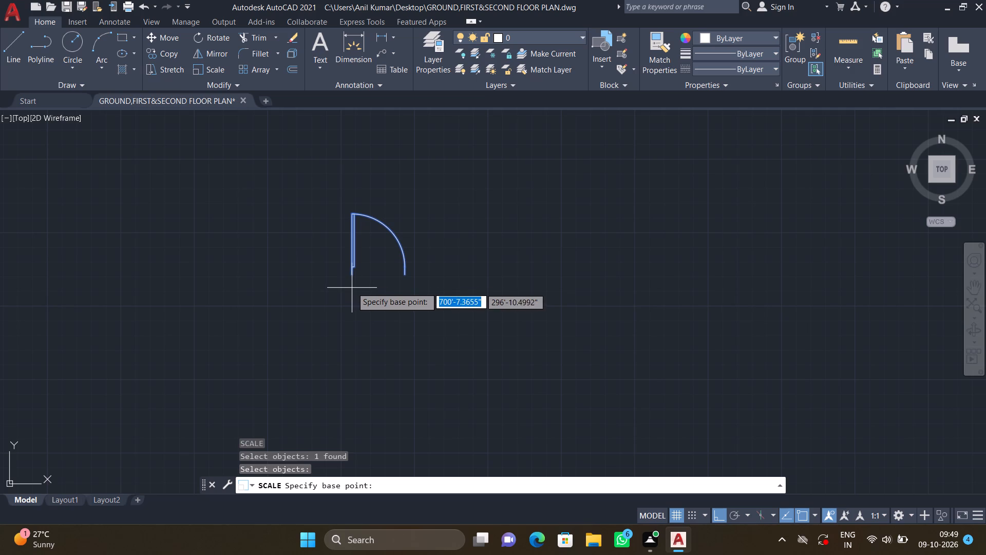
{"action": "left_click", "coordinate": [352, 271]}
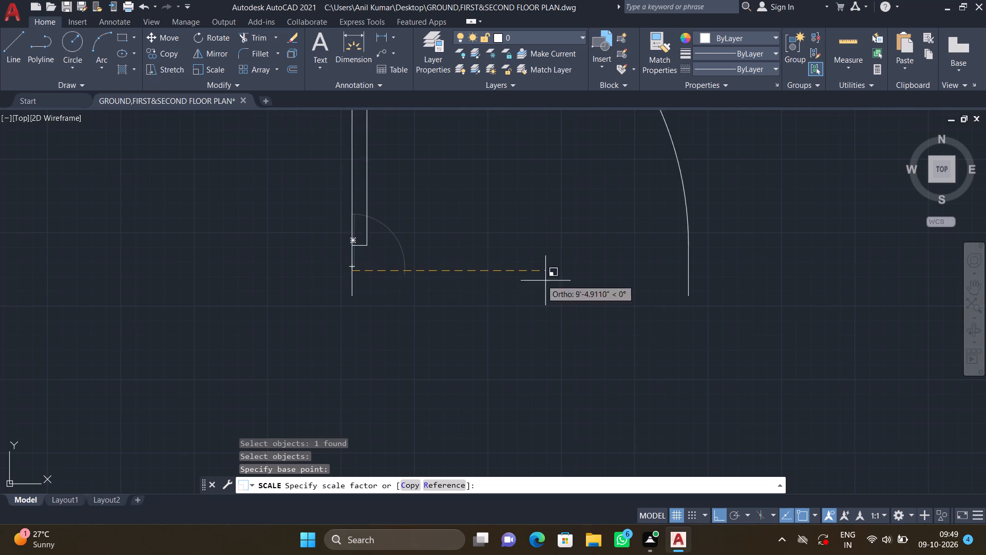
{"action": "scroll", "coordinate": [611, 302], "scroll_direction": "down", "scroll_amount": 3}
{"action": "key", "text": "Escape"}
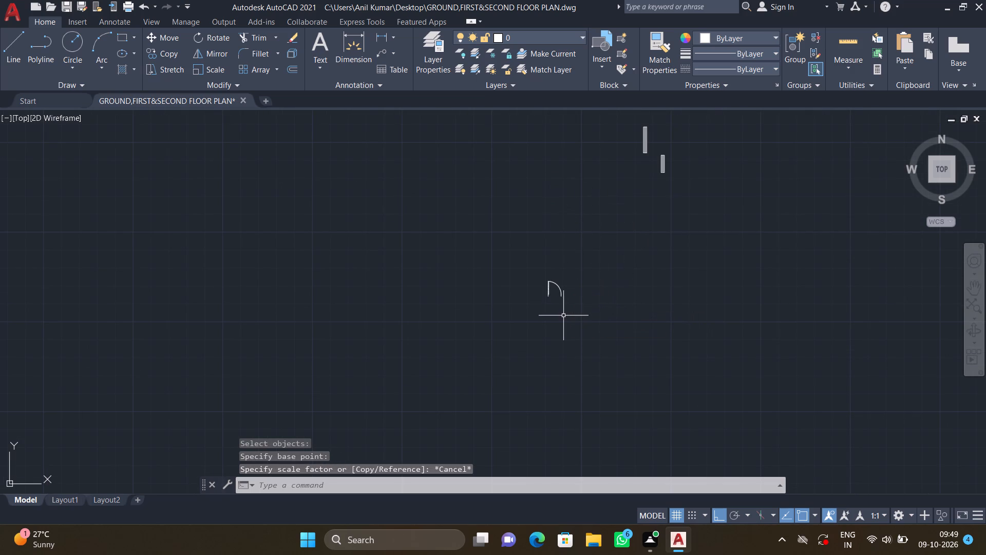
Copy the 3' door block horizontally about 37' to the right, into the empty area before the floor plan.
{"action": "middle_click_drag", "start_coordinate": [520, 297], "coordinate": [380, 280]}
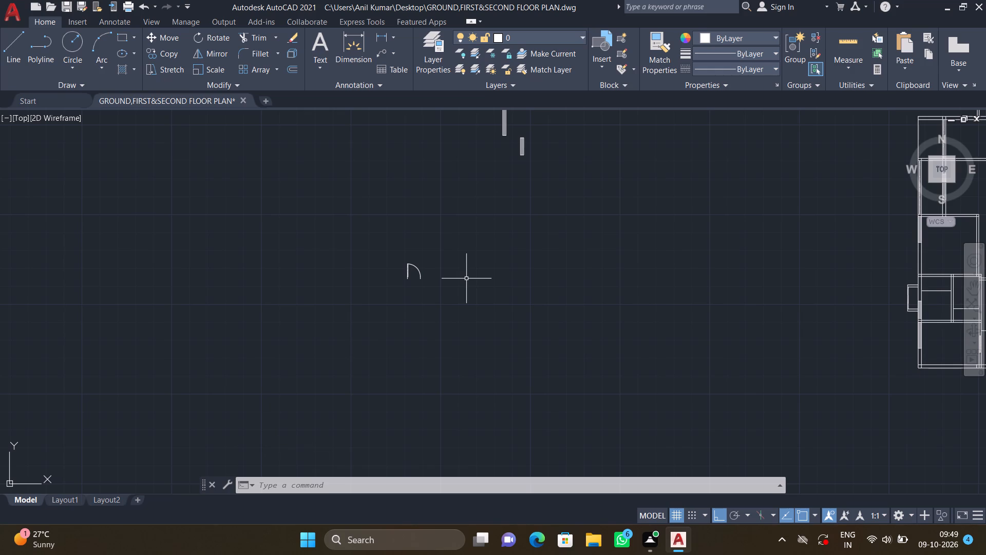
{"action": "key", "text": "c"}
{"action": "key", "text": "o"}
{"action": "key", "text": "Return"}
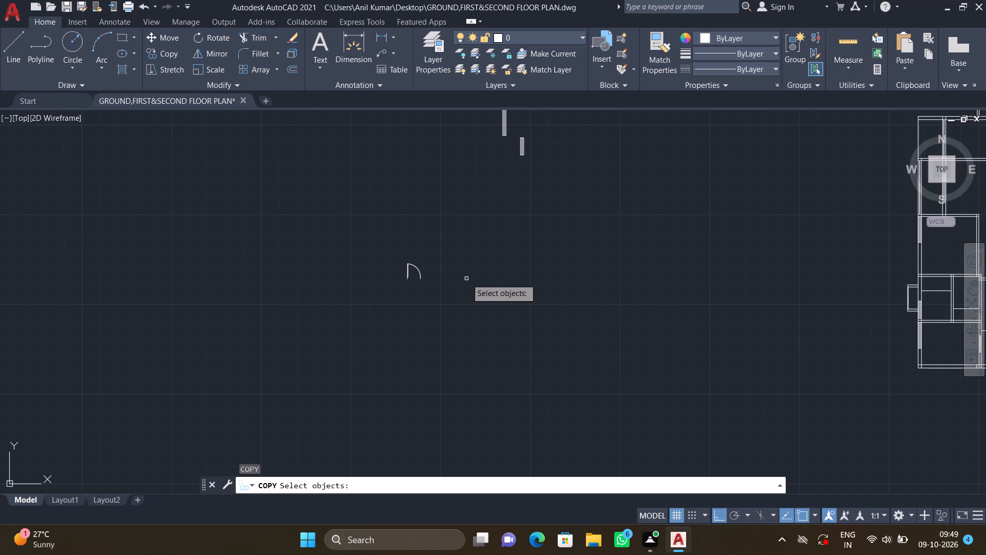
{"action": "scroll", "coordinate": [428, 275], "scroll_direction": "up", "scroll_amount": 2}
{"action": "left_click_drag", "start_coordinate": [427, 274], "coordinate": [416, 259]}
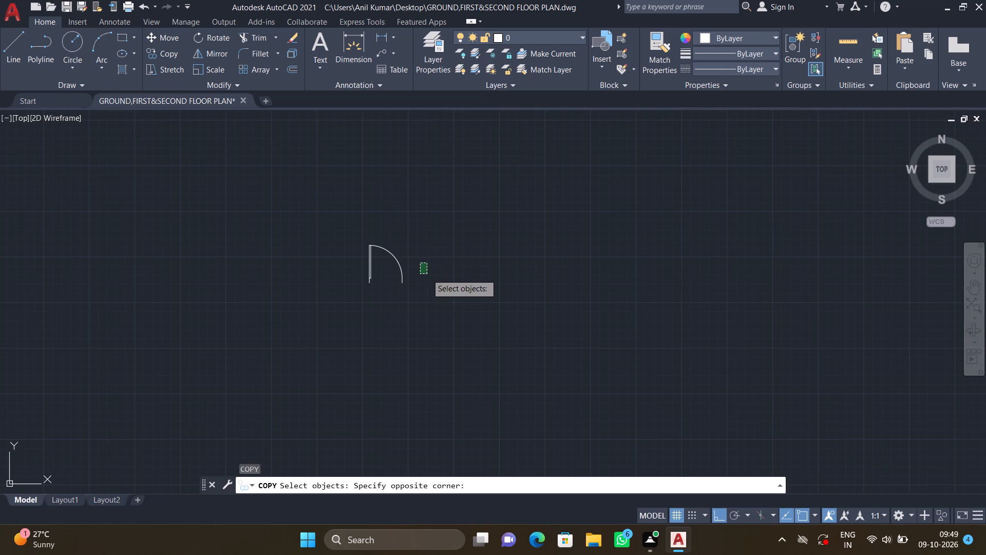
{"action": "left_click_drag", "start_coordinate": [416, 259], "coordinate": [420, 263]}
{"action": "left_click", "coordinate": [345, 224]}
{"action": "key", "text": "Return"}
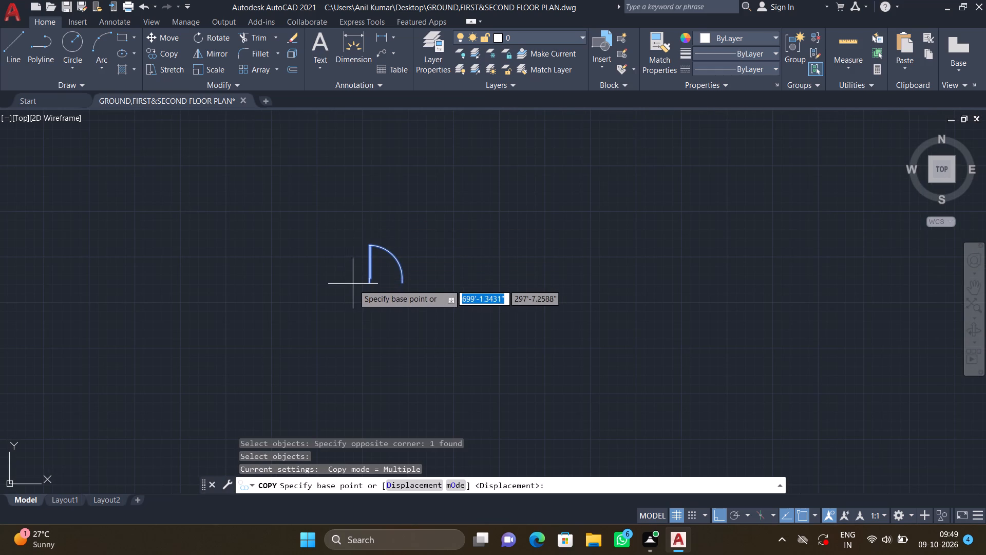
{"action": "scroll", "coordinate": [366, 288], "scroll_direction": "up", "scroll_amount": 2}
{"action": "left_click", "coordinate": [367, 271]}
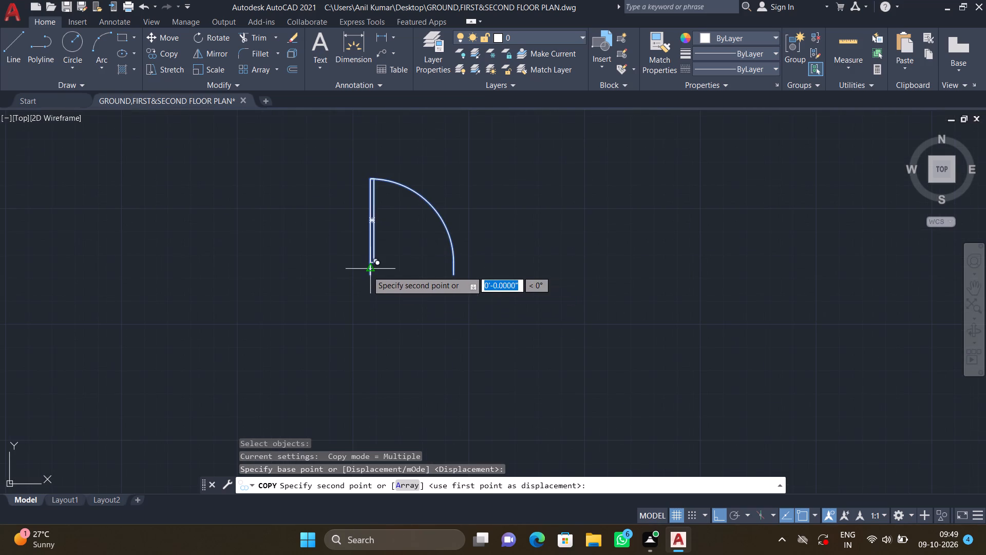
{"action": "scroll", "coordinate": [531, 314], "scroll_direction": "down", "scroll_amount": 3}
{"action": "middle_click_drag", "start_coordinate": [565, 301], "coordinate": [411, 261]}
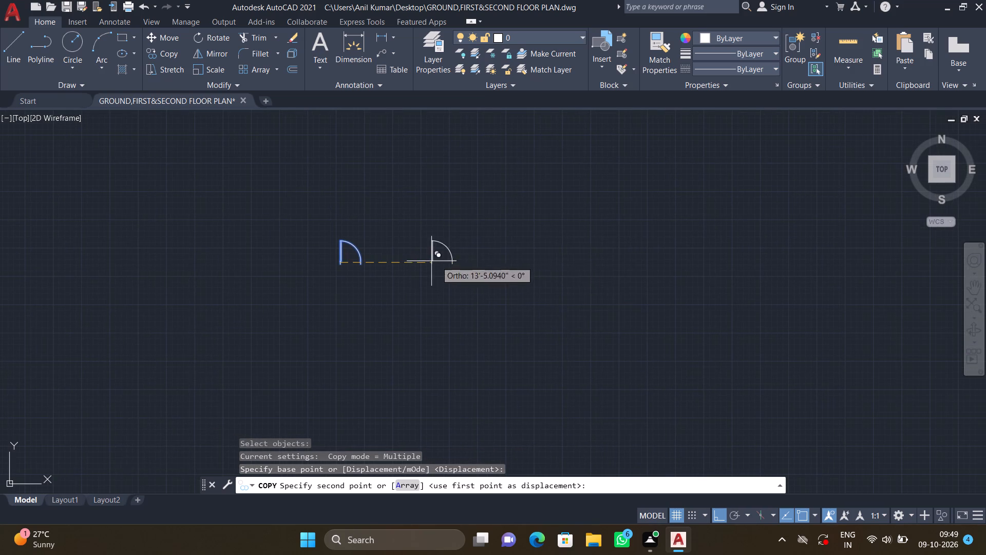
{"action": "scroll", "coordinate": [598, 262], "scroll_direction": "up", "scroll_amount": 2}
{"action": "left_click", "coordinate": [580, 257]}
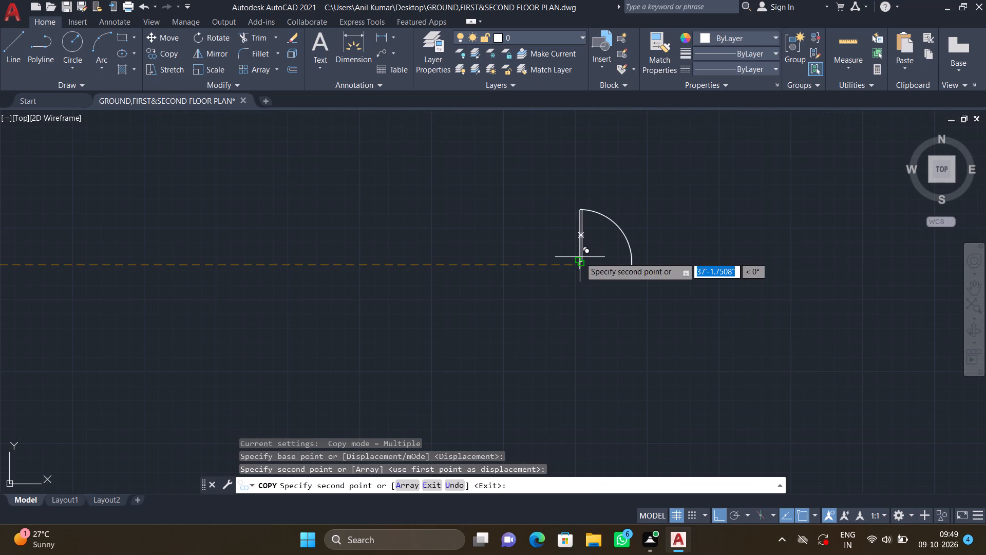
{"action": "key", "text": "Return"}
Scale the copied door block by reference from its hinge-side bottom endpoint, using its opening width as reference and 2' as the new length.
{"action": "scroll", "coordinate": [454, 276], "scroll_direction": "down", "scroll_amount": 3}
{"action": "middle_click_drag", "start_coordinate": [459, 276], "coordinate": [426, 283]}
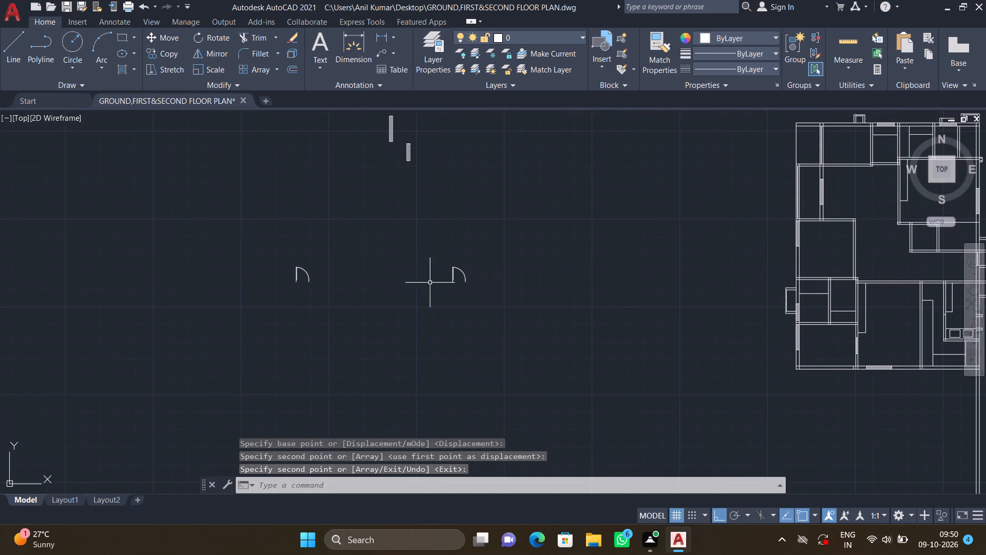
{"action": "scroll", "coordinate": [460, 284], "scroll_direction": "down", "scroll_amount": 1}
{"action": "scroll", "coordinate": [461, 286], "scroll_direction": "up", "scroll_amount": 3}
{"action": "key", "text": "s"}
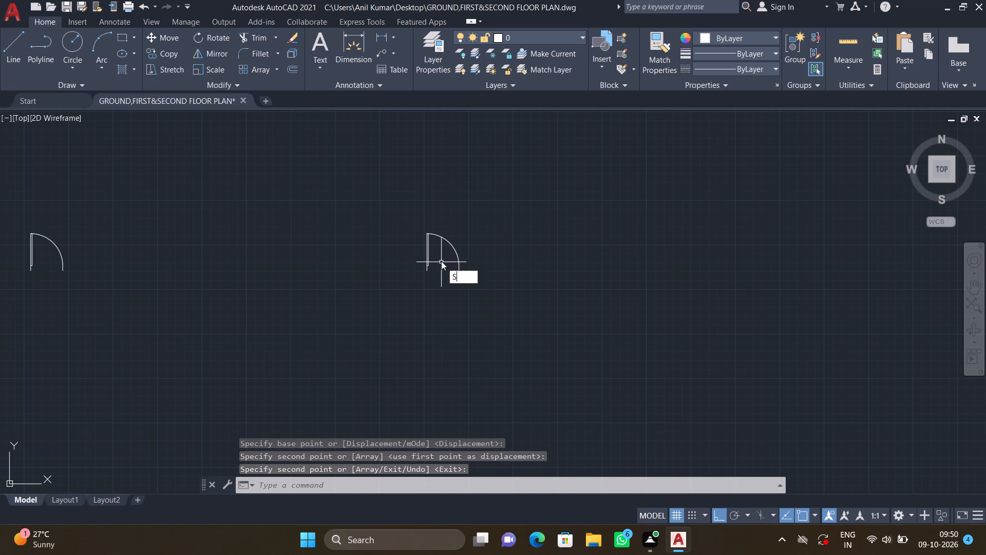
{"action": "key", "text": "c"}
{"action": "key", "text": "Return"}
{"action": "scroll", "coordinate": [429, 255], "scroll_direction": "up", "scroll_amount": 1}
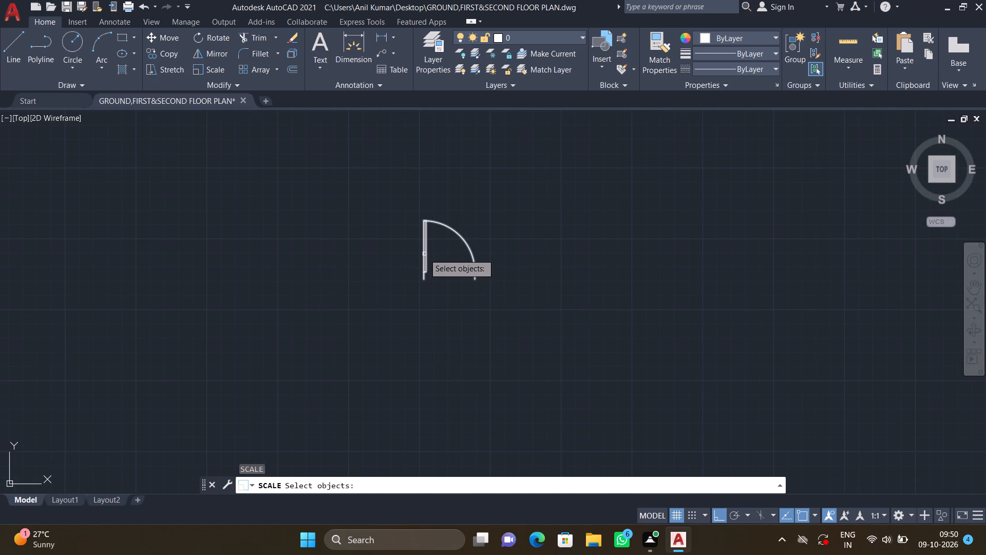
{"action": "left_click", "coordinate": [424, 253]}
{"action": "key", "text": "Return"}
{"action": "scroll", "coordinate": [414, 275], "scroll_direction": "up", "scroll_amount": 2}
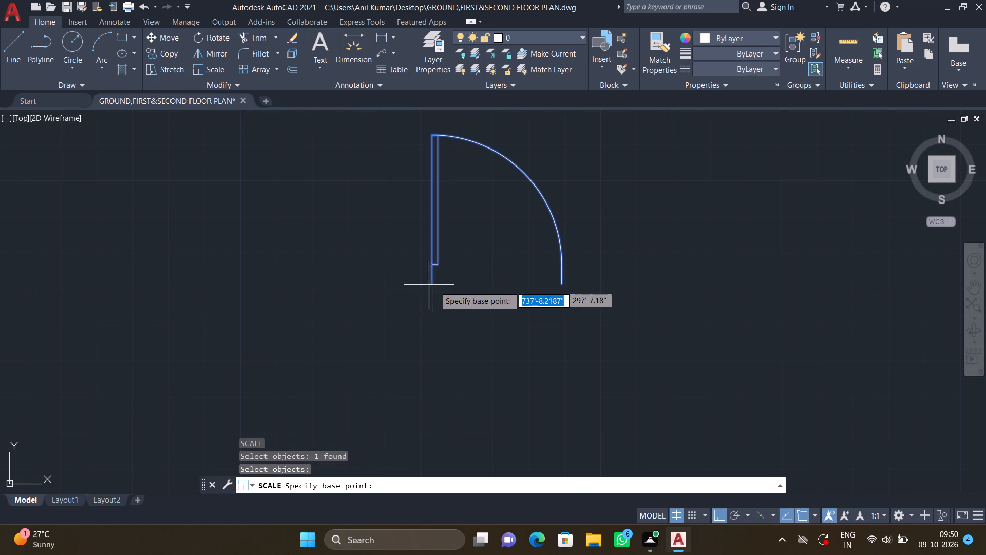
{"action": "left_click", "coordinate": [430, 282]}
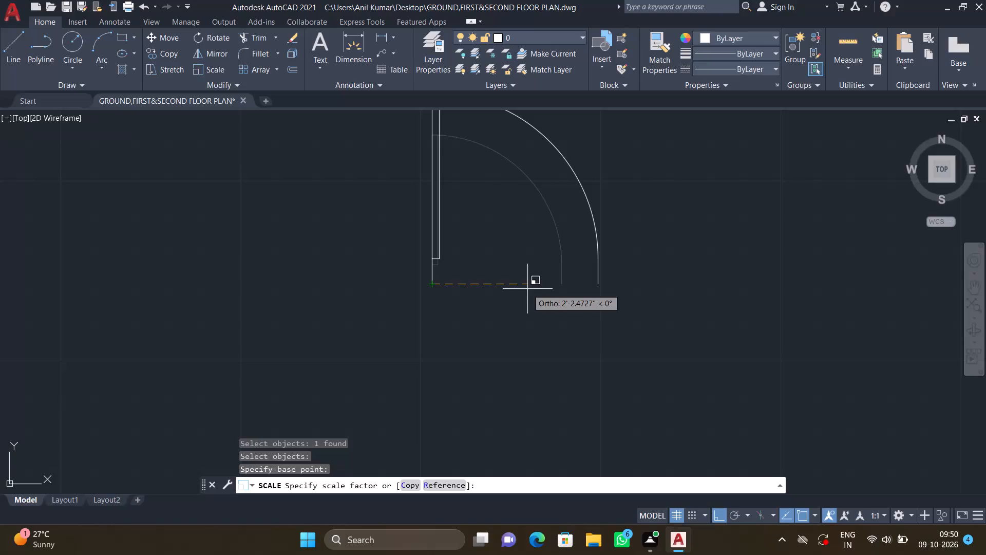
{"action": "key", "text": "r"}
{"action": "key", "text": "Return"}
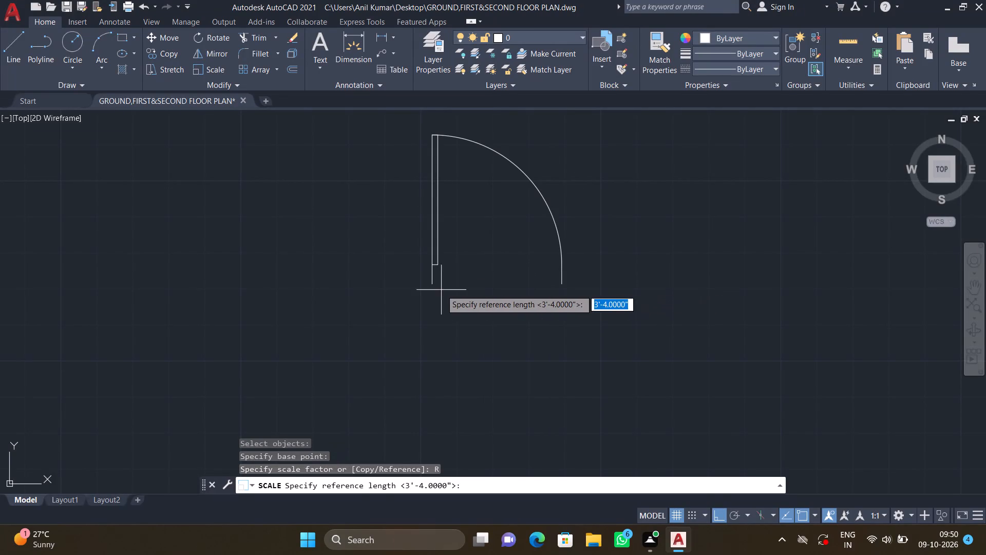
{"action": "left_click", "coordinate": [435, 281]}
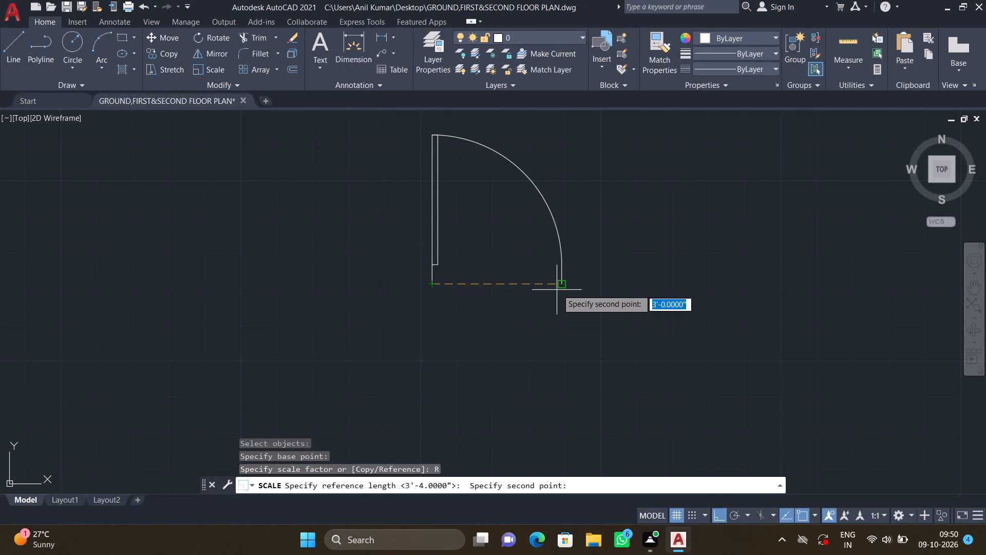
{"action": "left_click", "coordinate": [563, 287]}
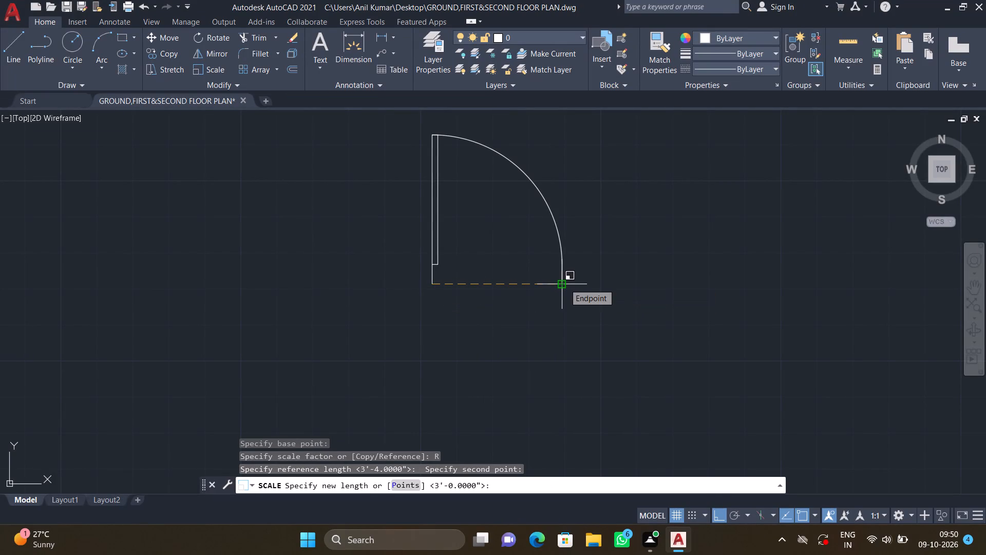
{"action": "type", "text": "2'"}
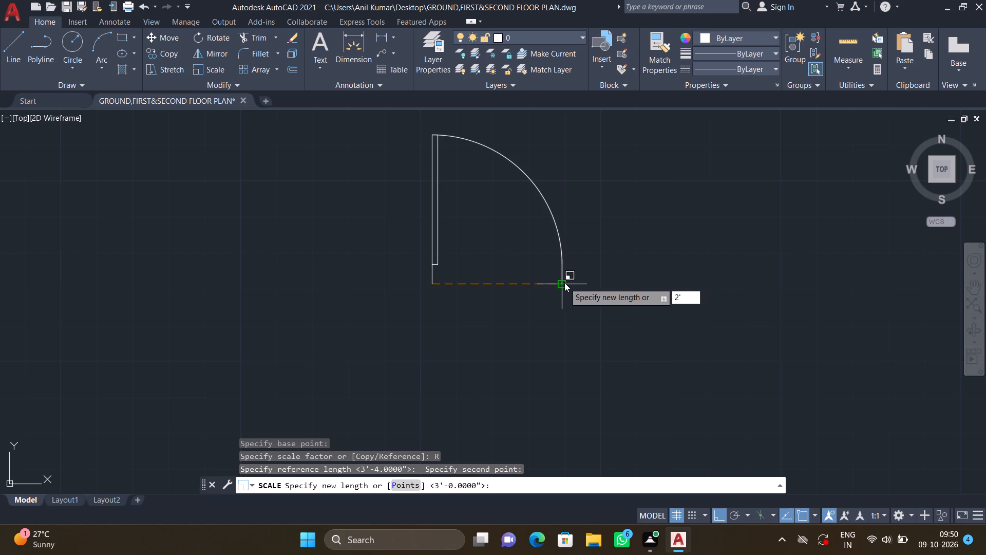
{"action": "key", "text": "Return"}
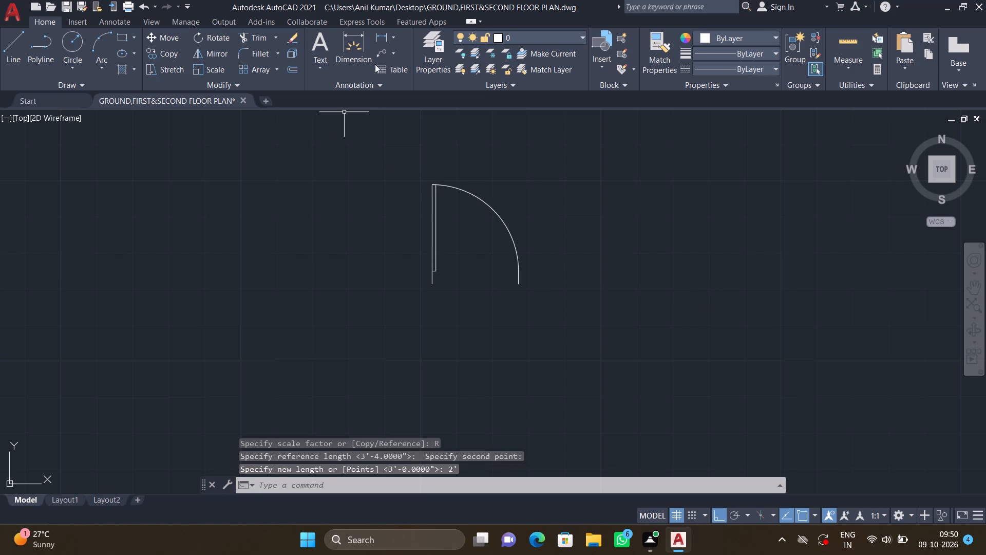
Check the scaled copy's opening width with a trial linear dimension between its two bottom endpoints.
{"action": "left_click", "coordinate": [394, 35]}
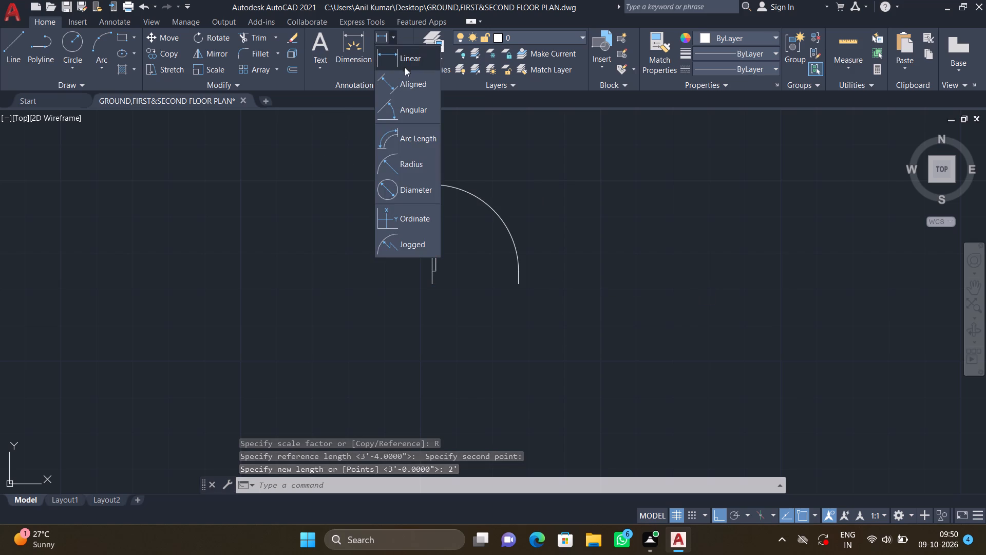
{"action": "left_click", "coordinate": [404, 59]}
{"action": "scroll", "coordinate": [423, 279], "scroll_direction": "up", "scroll_amount": 1}
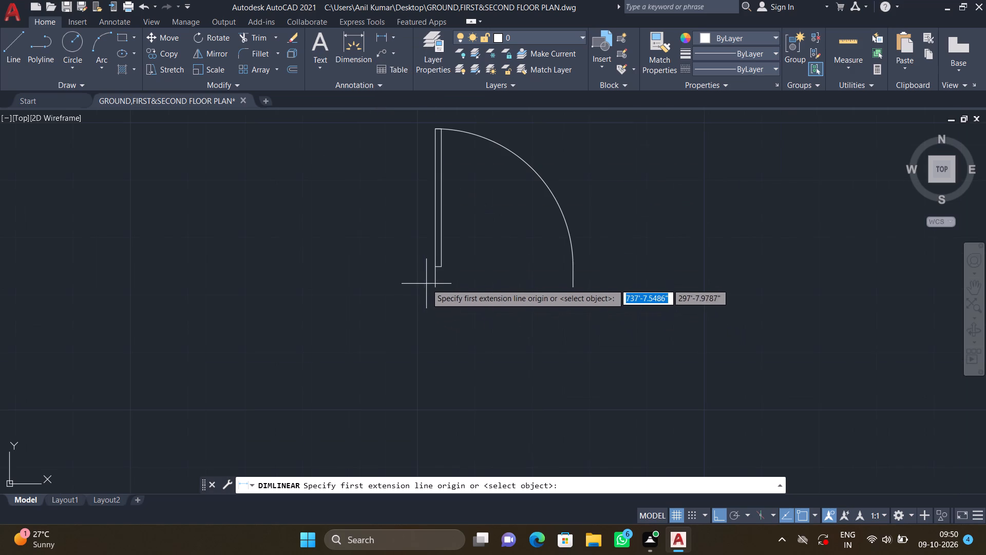
{"action": "left_click", "coordinate": [433, 289]}
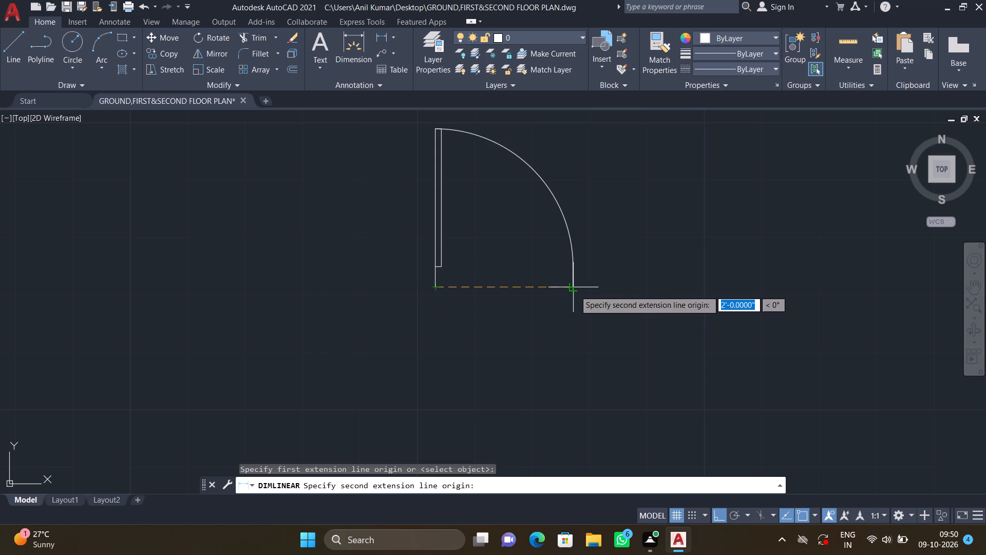
{"action": "left_click", "coordinate": [575, 289]}
{"action": "key", "text": "grave"}
{"action": "key", "text": "Escape"}
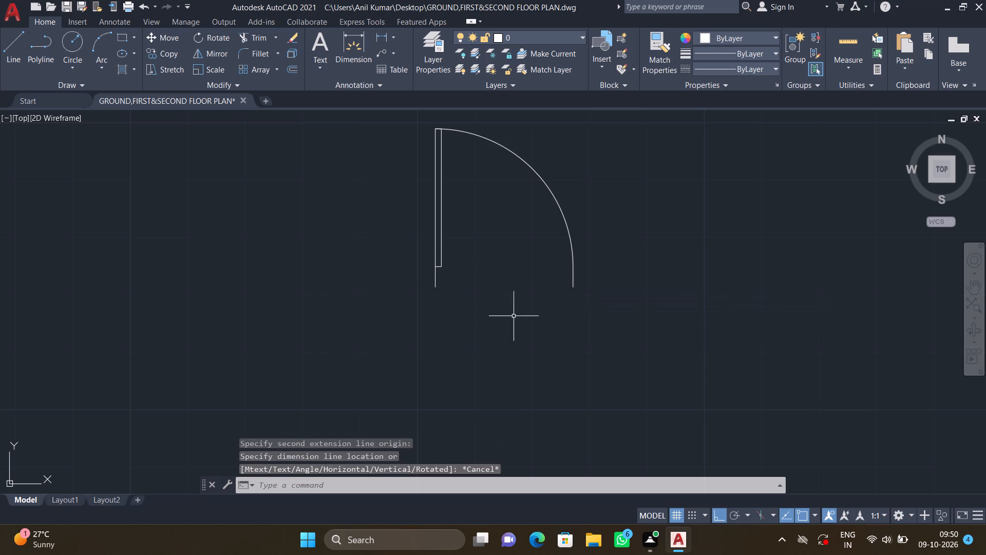
Check the original 3' door block's opening width with a trial linear dimension between its two bottom endpoints.
{"action": "scroll", "coordinate": [343, 341], "scroll_direction": "down", "scroll_amount": 5}
{"action": "middle_click_drag", "start_coordinate": [278, 330], "coordinate": [585, 235]}
{"action": "middle_click_drag", "start_coordinate": [423, 239], "coordinate": [464, 256]}
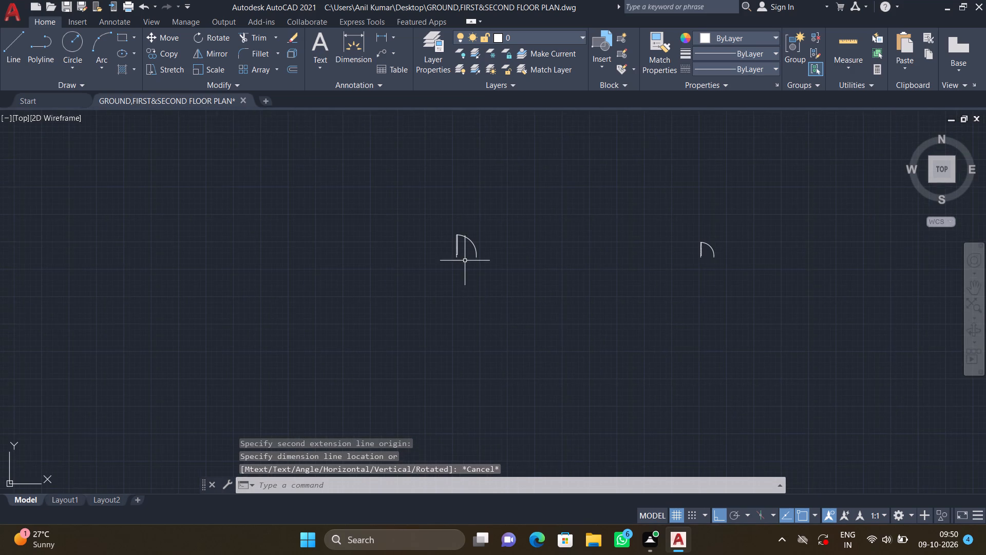
{"action": "scroll", "coordinate": [468, 263], "scroll_direction": "up", "scroll_amount": 3}
{"action": "key", "text": "space"}
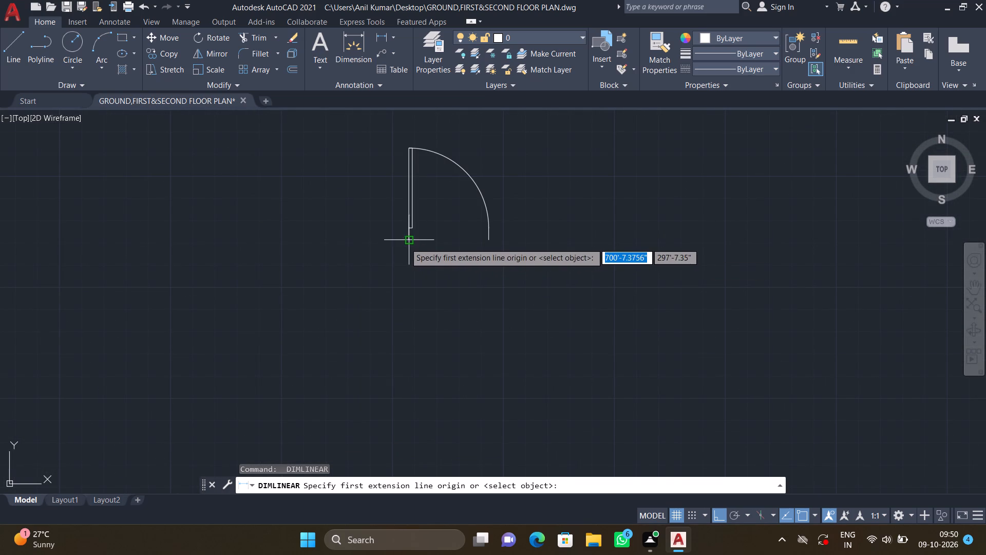
{"action": "left_click", "coordinate": [407, 242]}
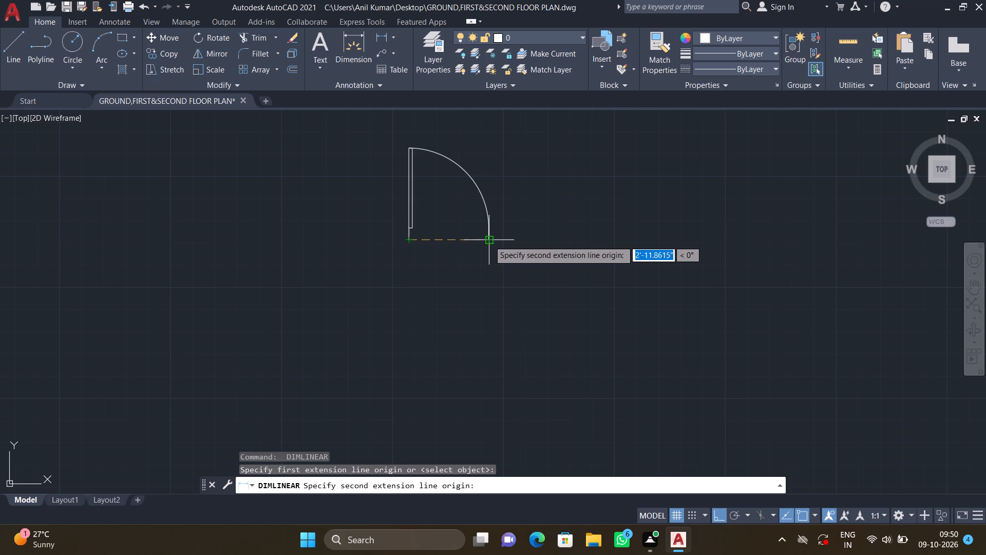
{"action": "left_click", "coordinate": [489, 240]}
{"action": "key", "text": "Escape"}
Mirror the 3' door block downward about a horizontal line through its hinge-side bottom endpoint, keeping the source block.
{"action": "scroll", "coordinate": [370, 270], "scroll_direction": "down", "scroll_amount": 4}
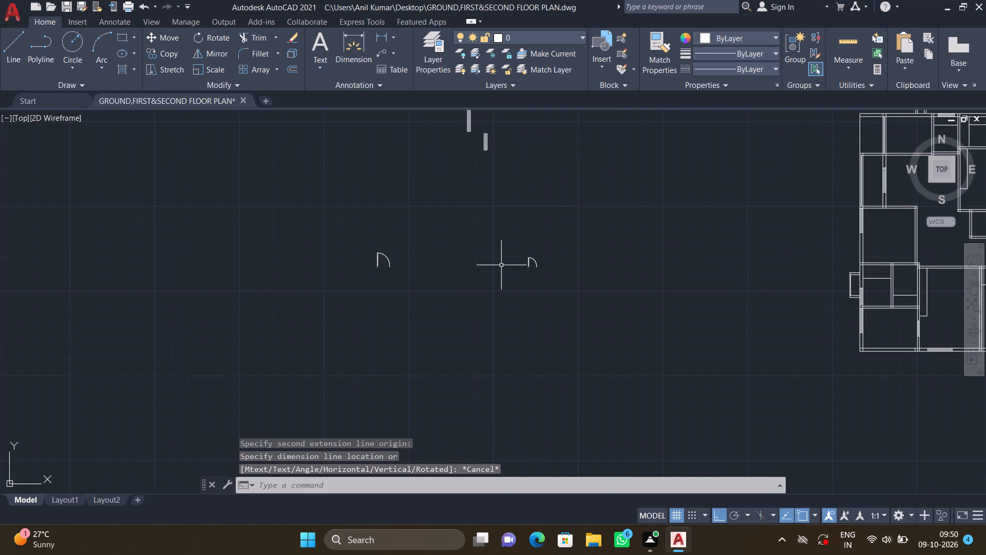
{"action": "middle_click_drag", "start_coordinate": [337, 264], "coordinate": [400, 279]}
{"action": "scroll", "coordinate": [441, 272], "scroll_direction": "up", "scroll_amount": 2}
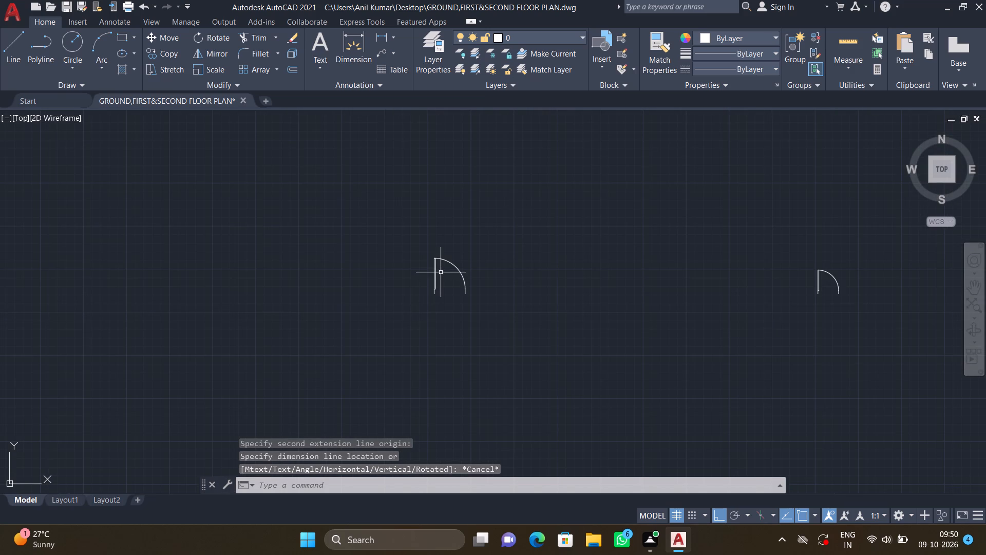
{"action": "type", "text": "MI"}
{"action": "key", "text": "Return"}
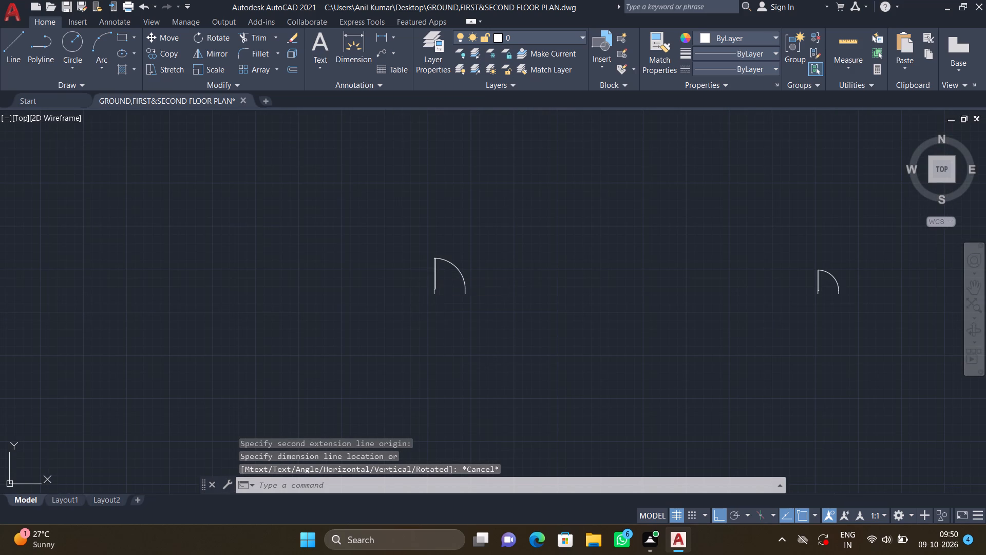
{"action": "scroll", "coordinate": [435, 298], "scroll_direction": "up", "scroll_amount": 2}
{"action": "left_click", "coordinate": [429, 276]}
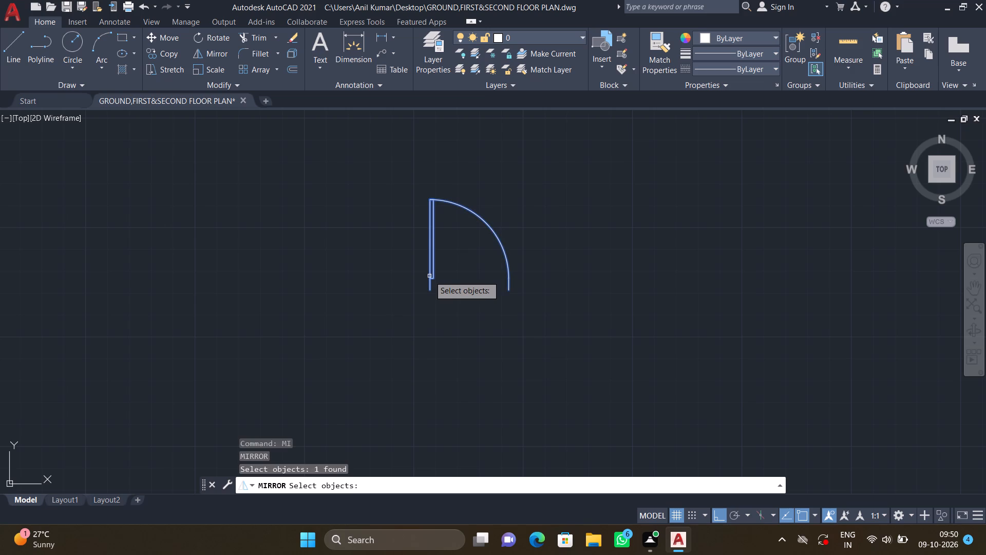
{"action": "key", "text": "Return"}
{"action": "left_click", "coordinate": [431, 287]}
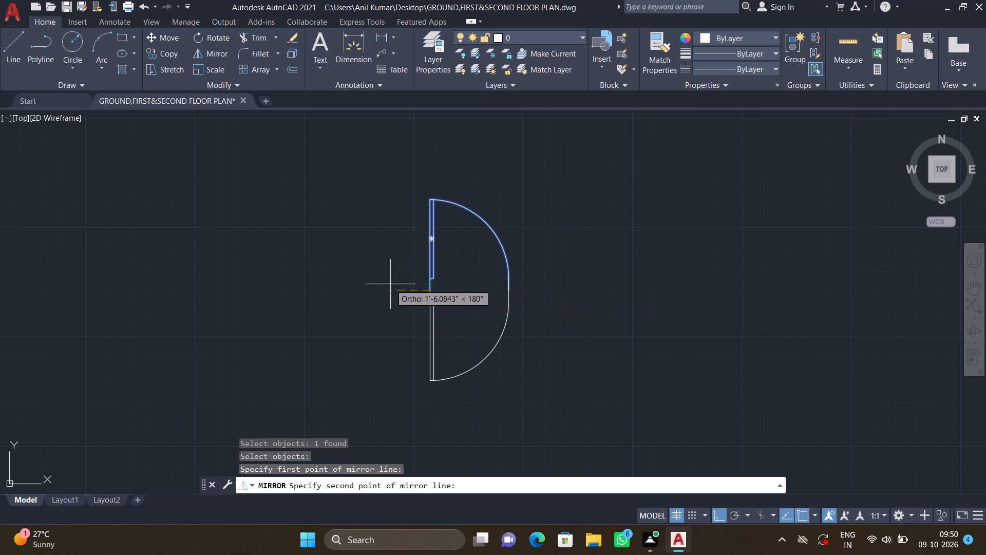
{"action": "left_click", "coordinate": [388, 289]}
{"action": "key", "text": "Return"}
Mirror the upper 3' door block to the left about a vertical line along its hinge side, keeping the source block.
{"action": "key", "text": "space"}
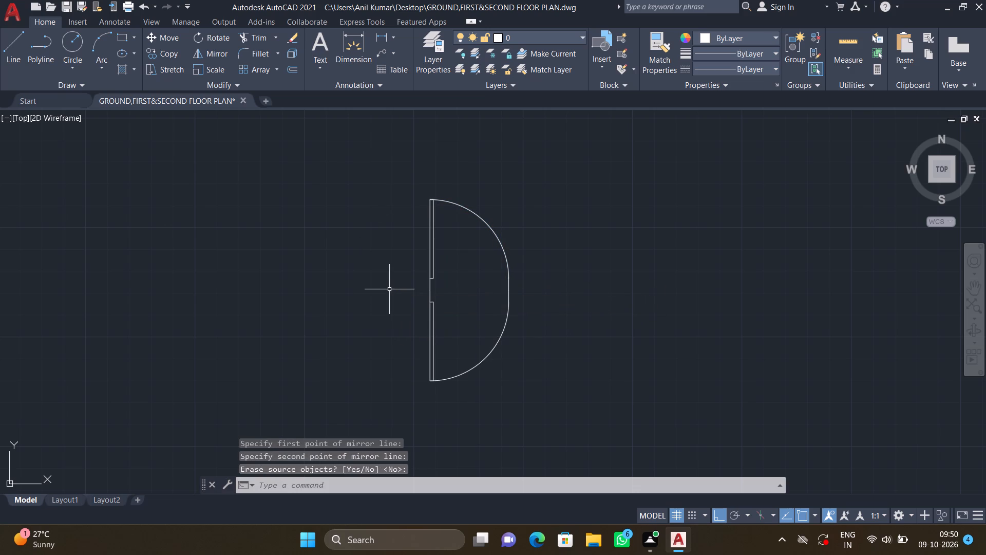
{"action": "left_click", "coordinate": [430, 267]}
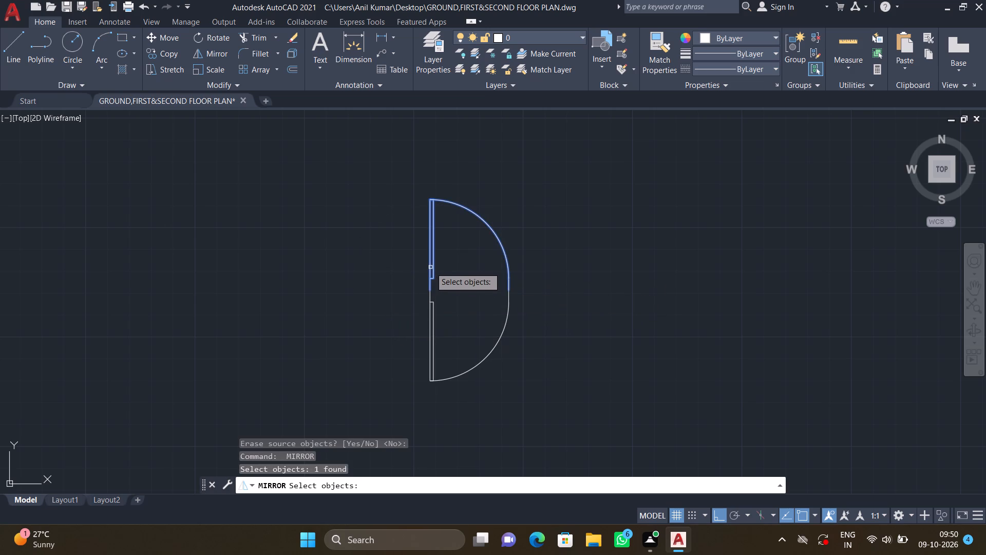
{"action": "key", "text": "Return"}
{"action": "left_click", "coordinate": [429, 287]}
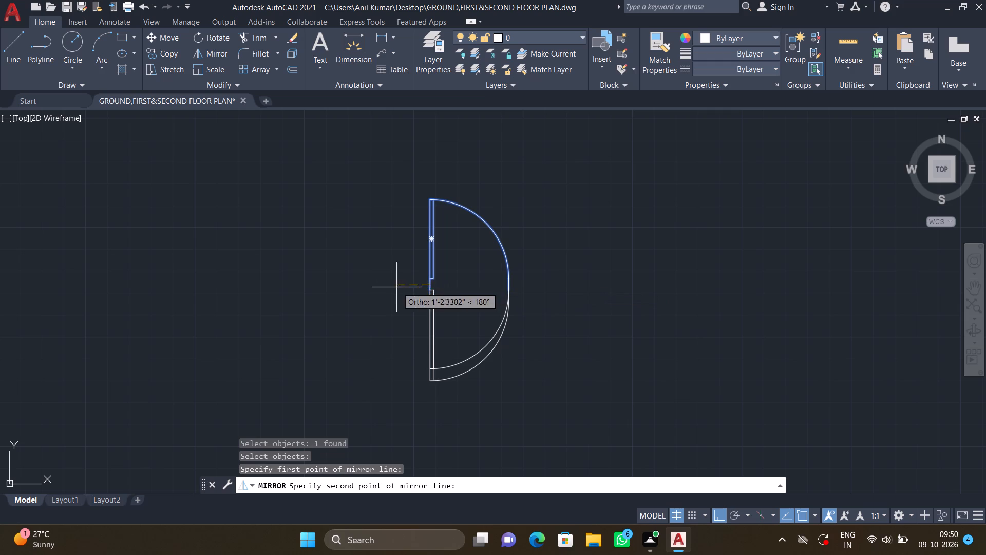
{"action": "left_click", "coordinate": [410, 174]}
{"action": "key", "text": "Return"}
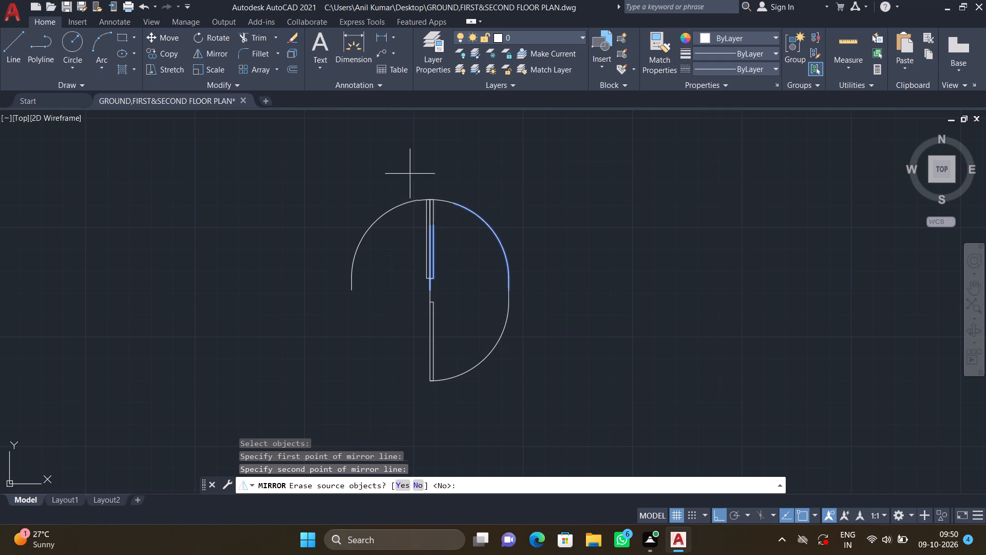
Mirror the lower 3' door block to the left about a vertical line along its hinge side, keeping the source block.
{"action": "middle_click_drag", "start_coordinate": [378, 292], "coordinate": [385, 262]}
{"action": "key", "text": "m"}
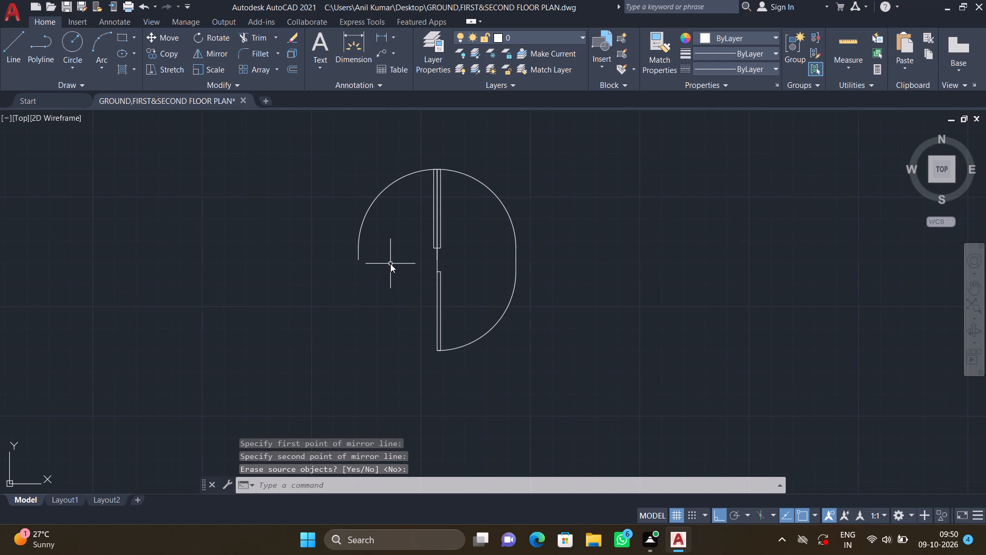
{"action": "key", "text": "i"}
{"action": "key", "text": "Return"}
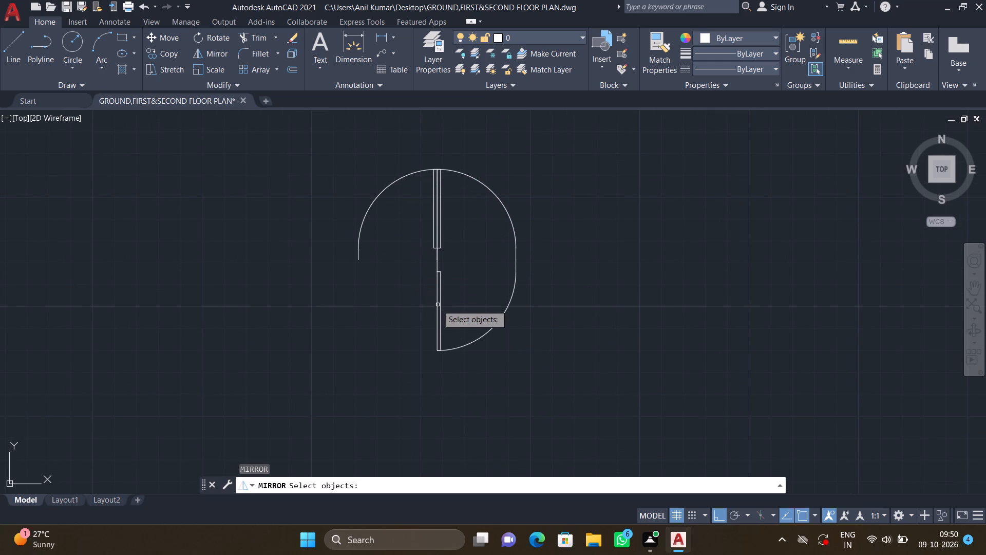
{"action": "left_click", "coordinate": [441, 307]}
{"action": "key", "text": "Return"}
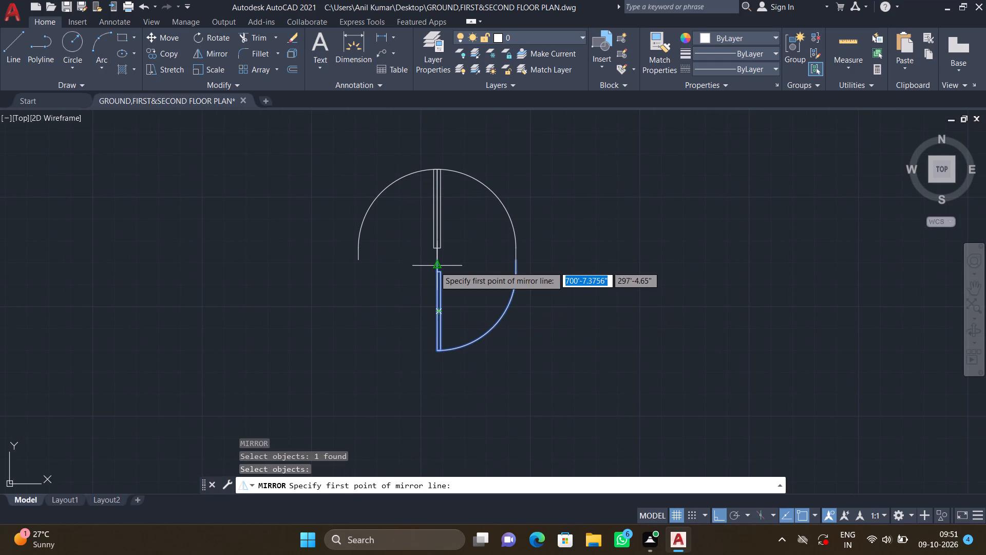
{"action": "left_click", "coordinate": [434, 266]}
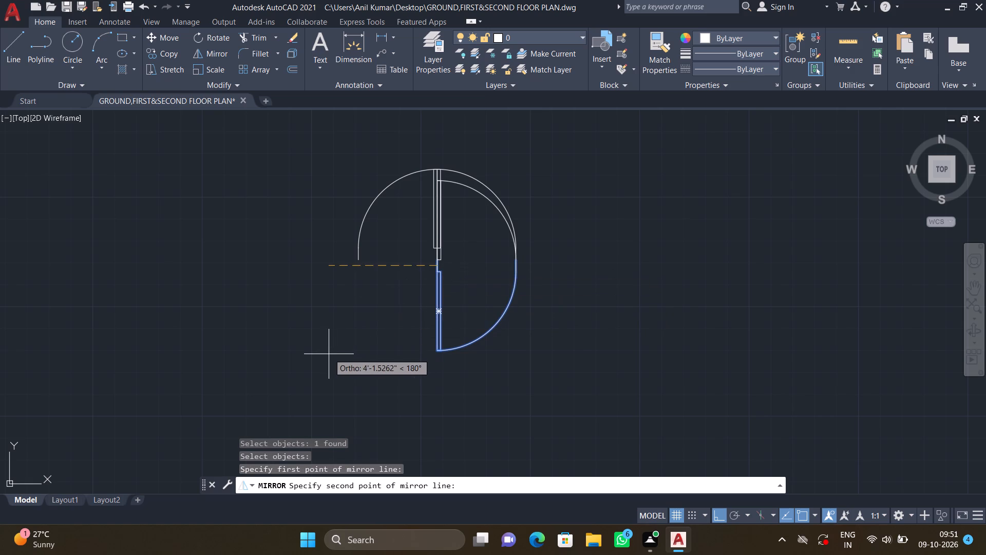
{"action": "left_click", "coordinate": [359, 411]}
{"action": "key", "text": "Return"}
Move the 2' door block about 17' horizontally left, closer to the mirrored 3' door blocks.
{"action": "scroll", "coordinate": [430, 377], "scroll_direction": "down", "scroll_amount": 5}
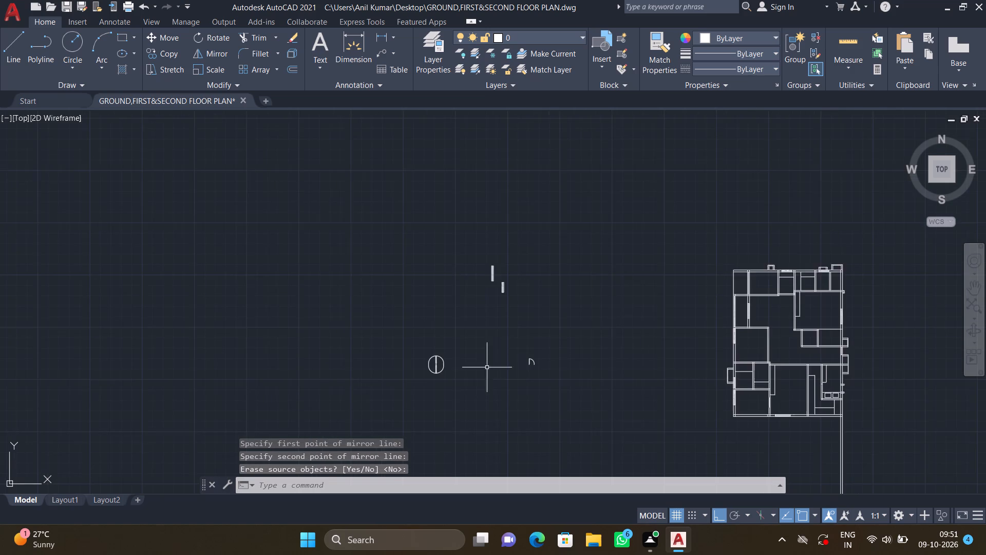
{"action": "middle_click_drag", "start_coordinate": [475, 354], "coordinate": [346, 275]}
{"action": "scroll", "coordinate": [411, 287], "scroll_direction": "up", "scroll_amount": 2}
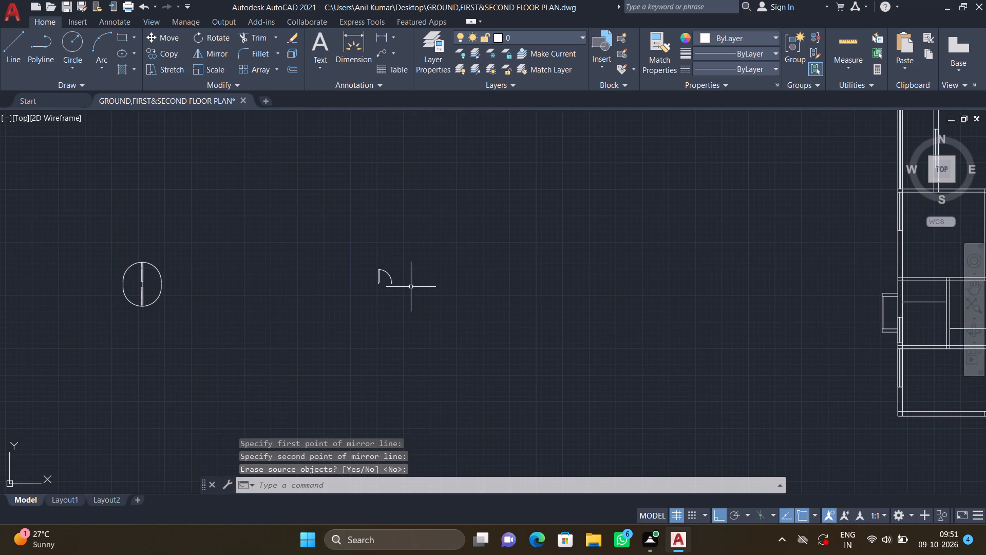
{"action": "key", "text": "m"}
{"action": "key", "text": "Return"}
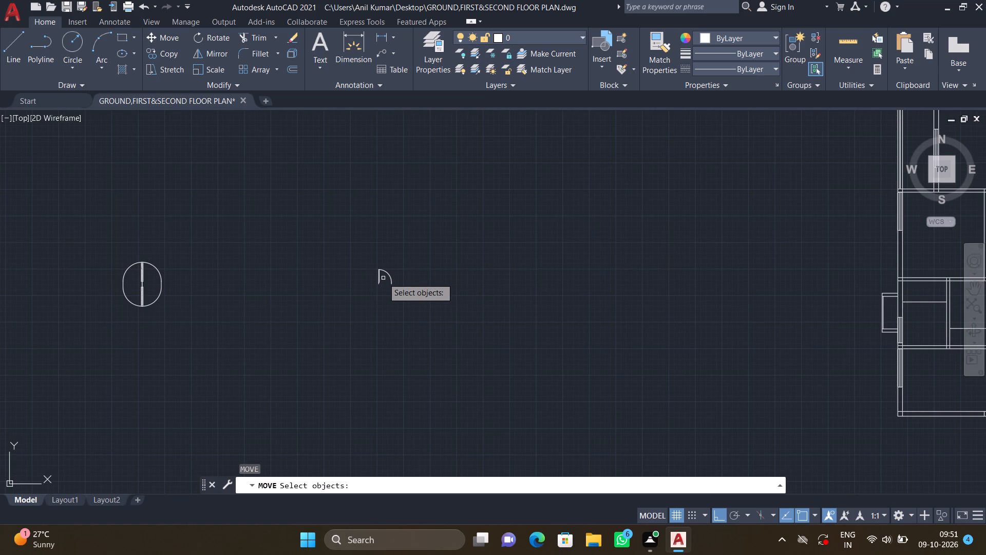
{"action": "left_click", "coordinate": [379, 274]}
{"action": "key", "text": "Return"}
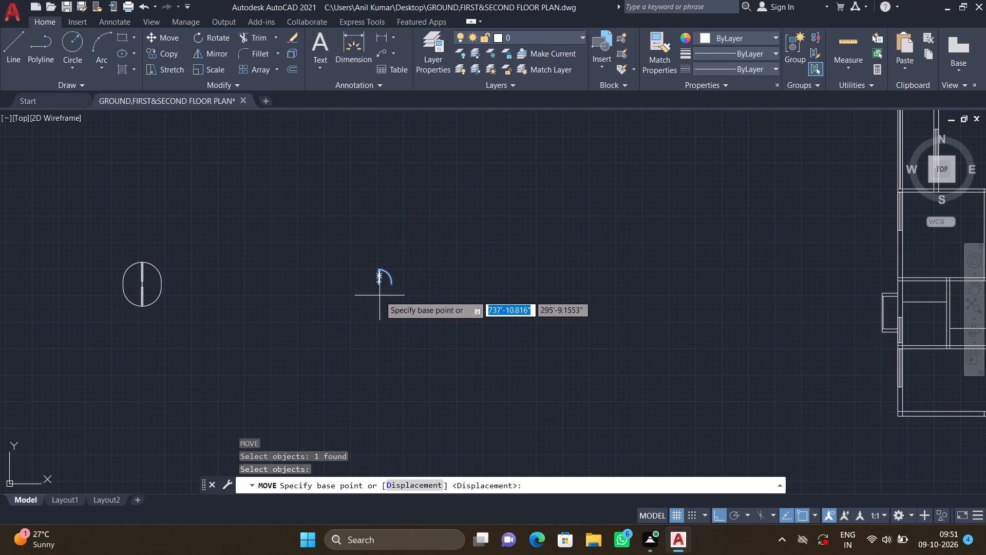
{"action": "left_click", "coordinate": [379, 282]}
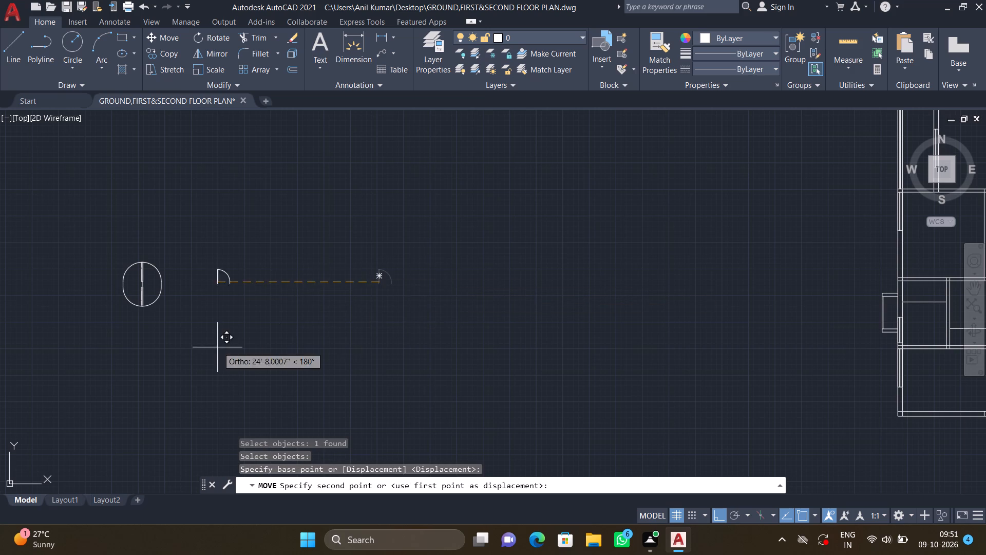
{"action": "middle_click_drag", "start_coordinate": [276, 331], "coordinate": [480, 316]}
{"action": "scroll", "coordinate": [471, 287], "scroll_direction": "up", "scroll_amount": 1}
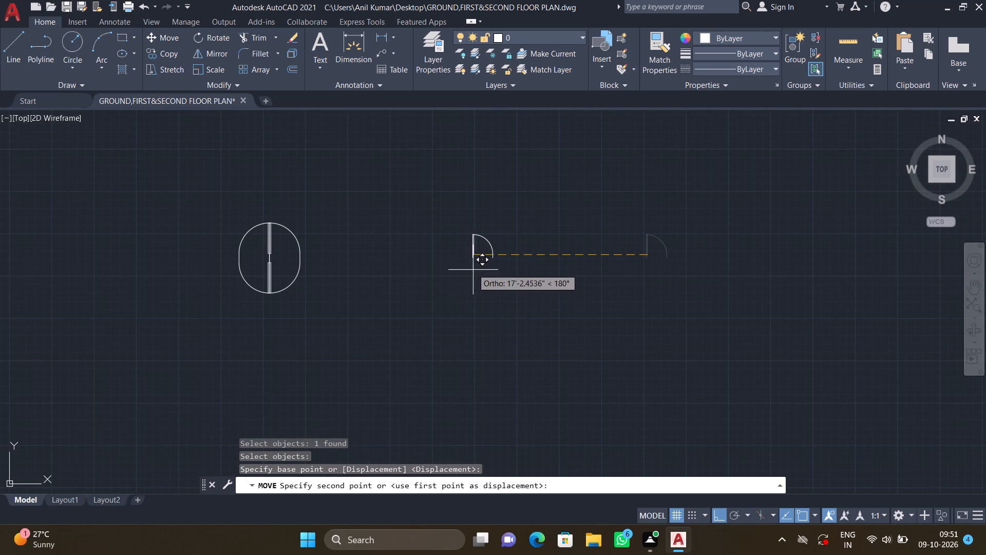
{"action": "left_click", "coordinate": [471, 267]}
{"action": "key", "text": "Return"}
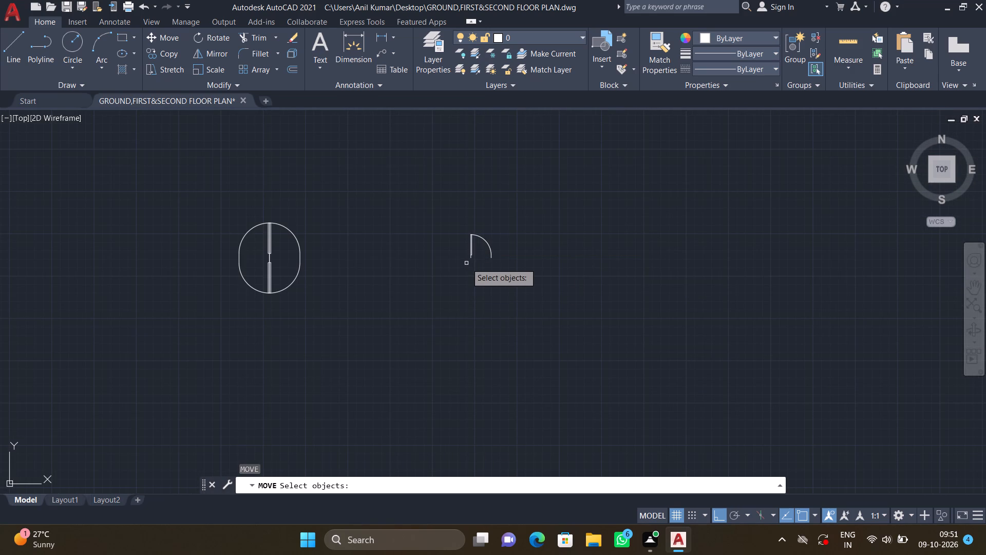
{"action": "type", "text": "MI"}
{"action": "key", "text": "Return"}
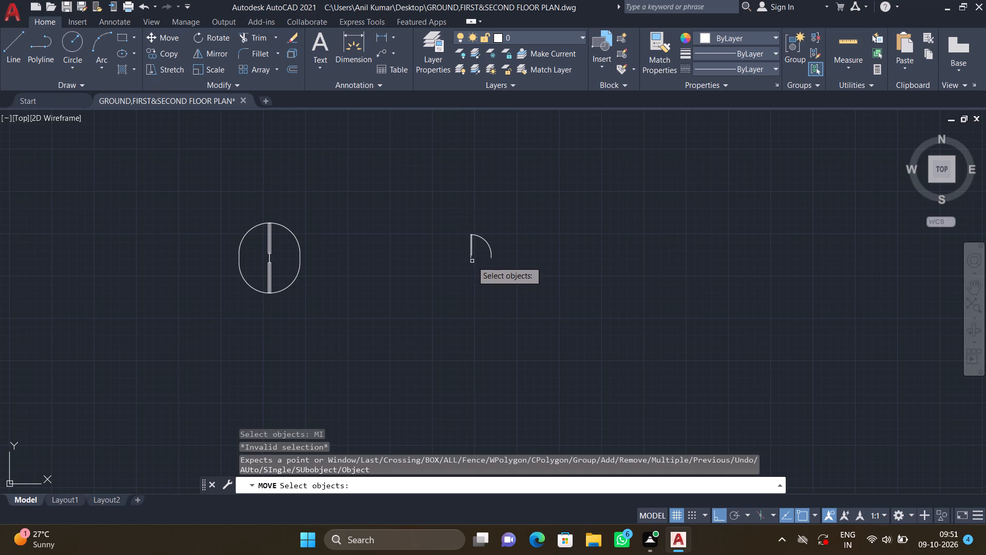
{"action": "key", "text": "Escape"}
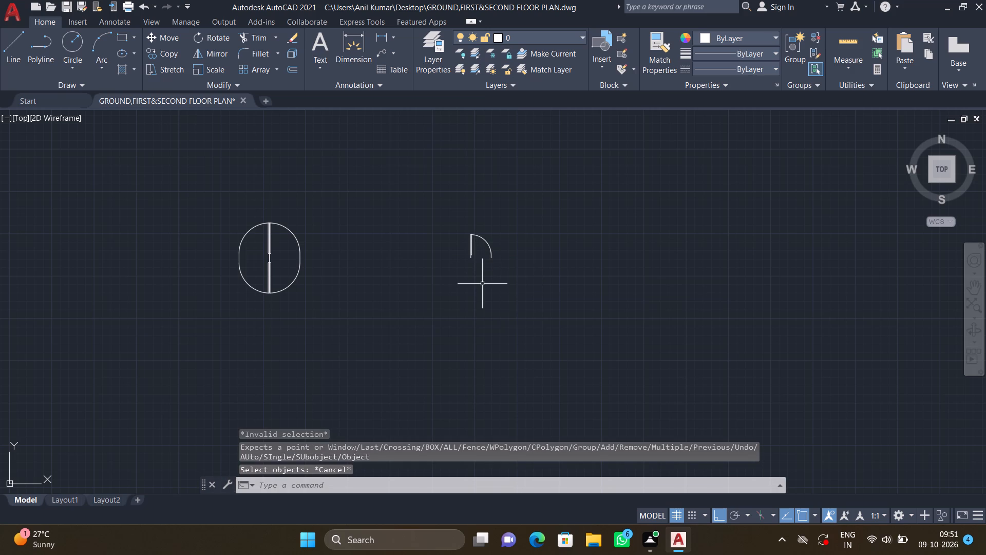
Mirror the 2' door block downward about a horizontal line through its hinge-side bottom endpoint, keeping the source block.
{"action": "type", "text": "MI"}
{"action": "key", "text": "Return"}
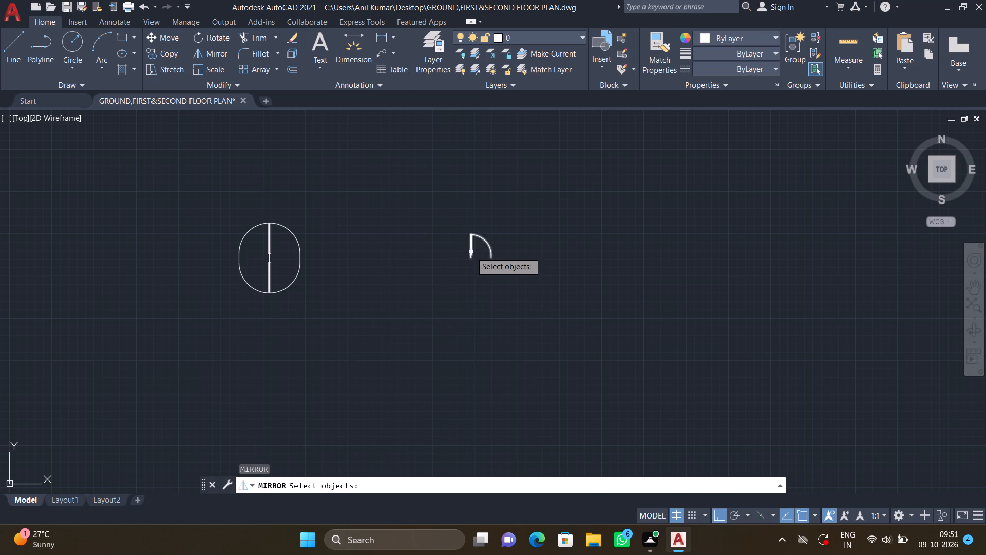
{"action": "left_click", "coordinate": [471, 252]}
{"action": "key", "text": "Return"}
{"action": "scroll", "coordinate": [472, 268], "scroll_direction": "up", "scroll_amount": 2}
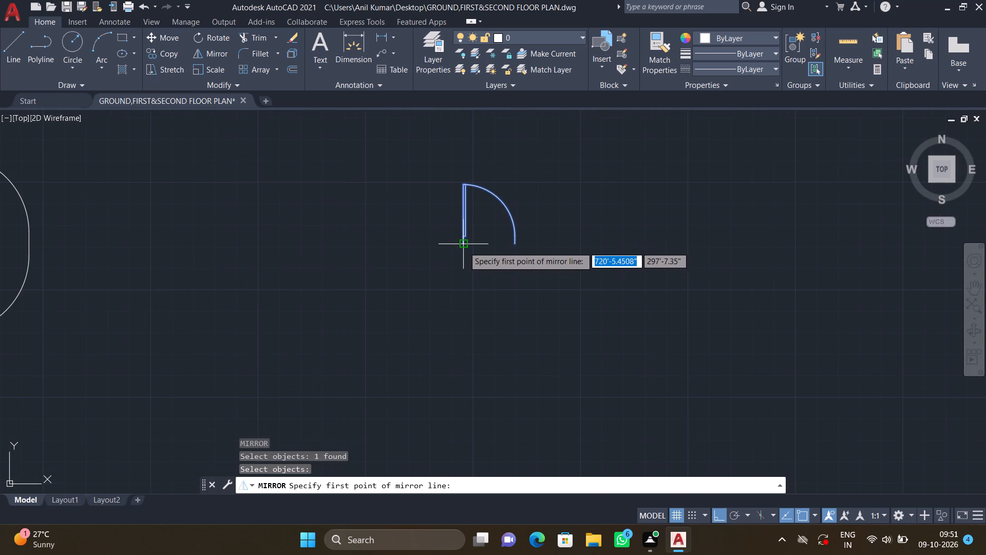
{"action": "left_click", "coordinate": [462, 240]}
{"action": "left_click", "coordinate": [354, 264]}
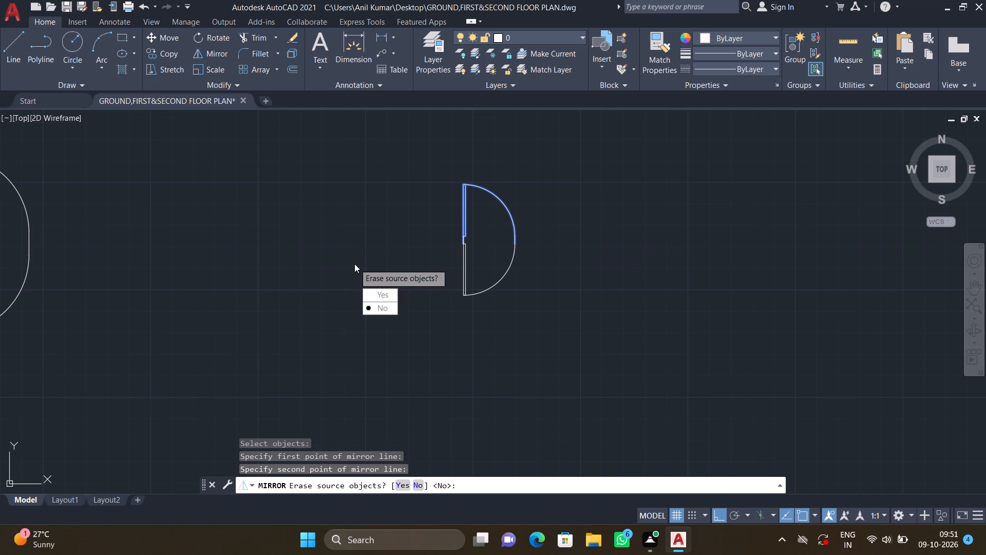
{"action": "key", "text": "Return"}
Mirror the upper 2' door block to the left about a vertical line through its door leaf, keeping the source block.
{"action": "key", "text": "m"}
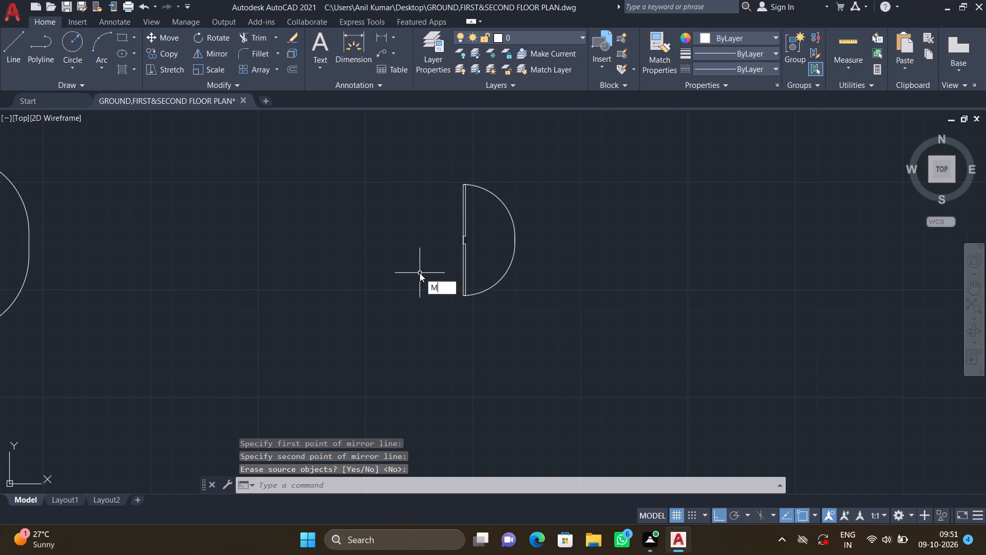
{"action": "key", "text": "i"}
{"action": "key", "text": "Return"}
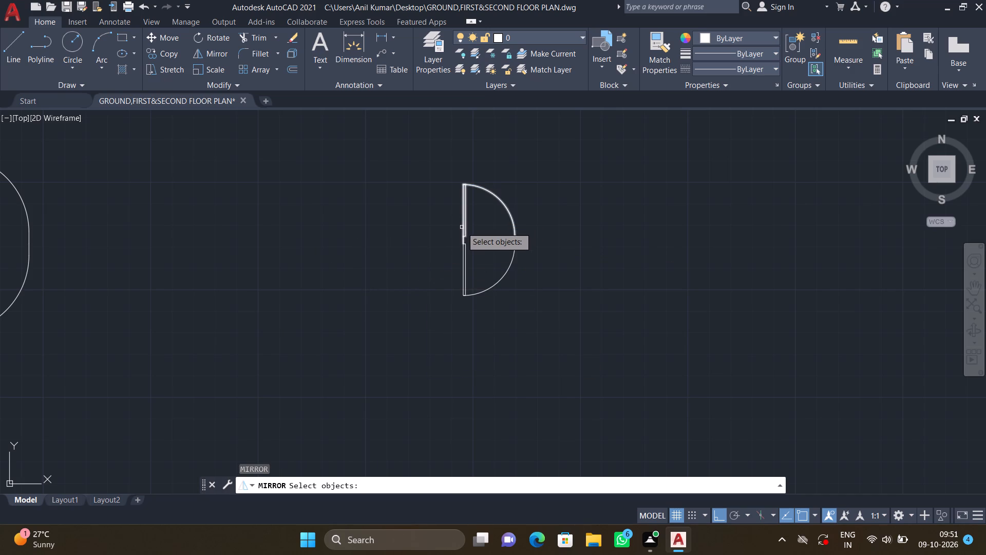
{"action": "left_click", "coordinate": [462, 227]}
{"action": "key", "text": "Return"}
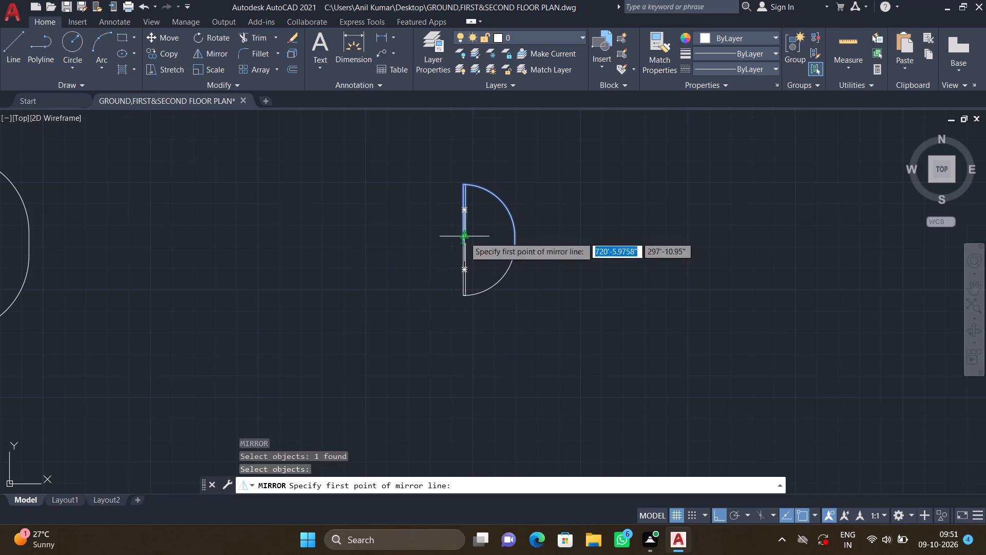
{"action": "left_click", "coordinate": [464, 237]}
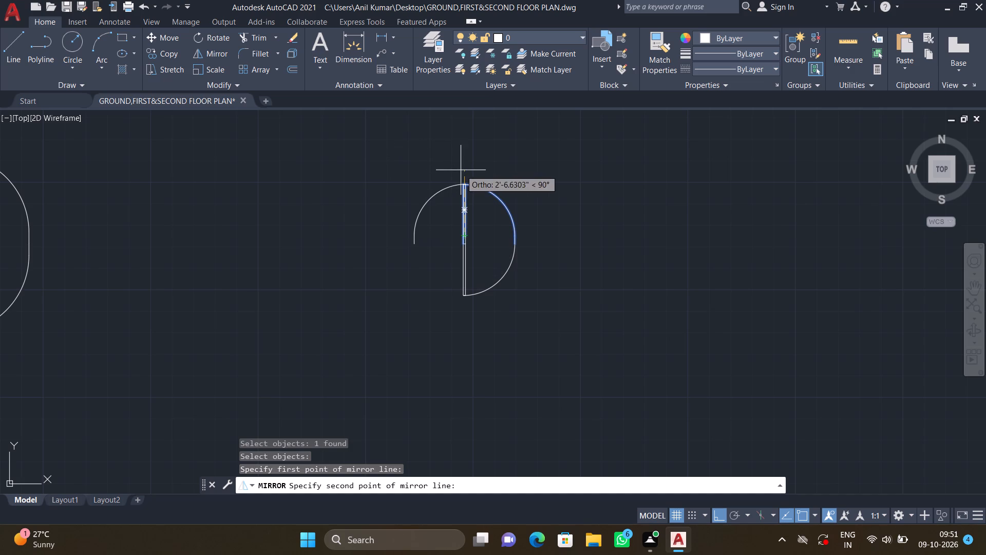
{"action": "left_click", "coordinate": [461, 170]}
{"action": "key", "text": "Return"}
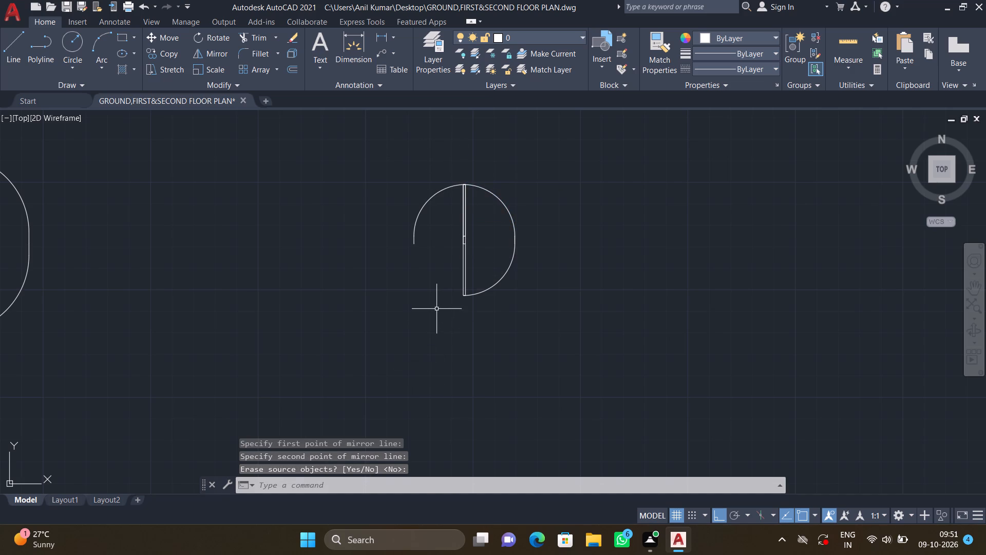
Mirror the lower 2' door block to the left about a vertical line along its hinge side, keeping the source block.
{"action": "key", "text": "m"}
{"action": "key", "text": "i"}
{"action": "key", "text": "Return"}
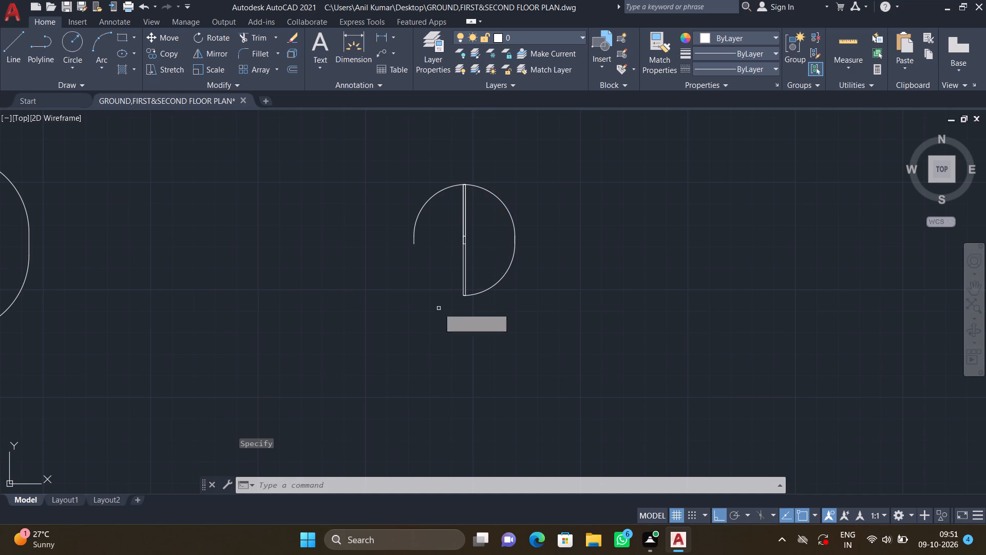
{"action": "left_click", "coordinate": [464, 273]}
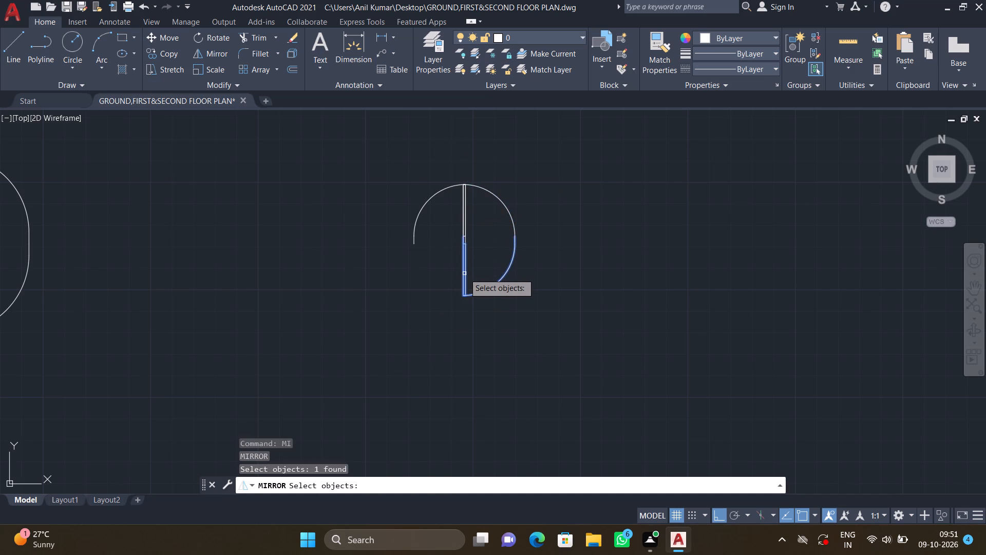
{"action": "key", "text": "Return"}
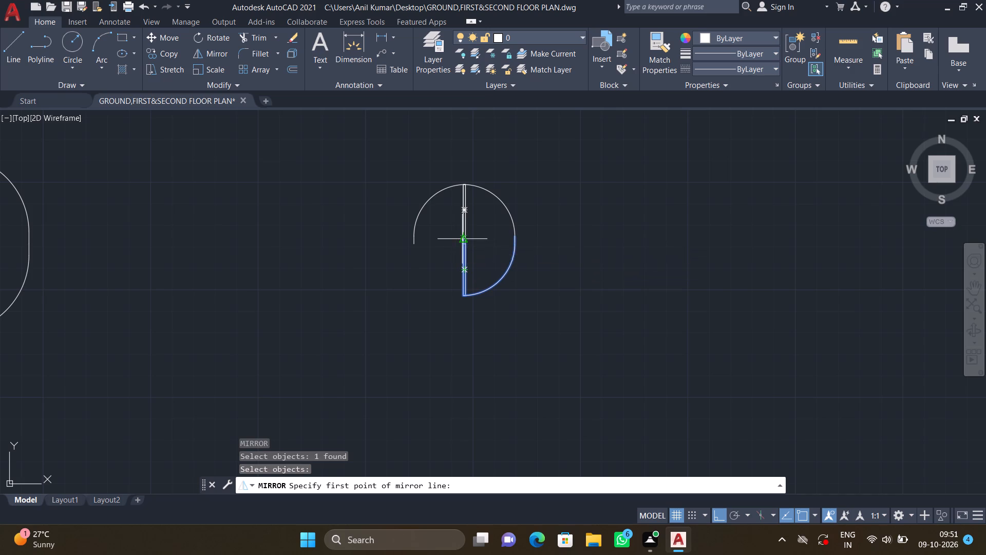
{"action": "left_click", "coordinate": [462, 239]}
{"action": "left_click", "coordinate": [404, 345]}
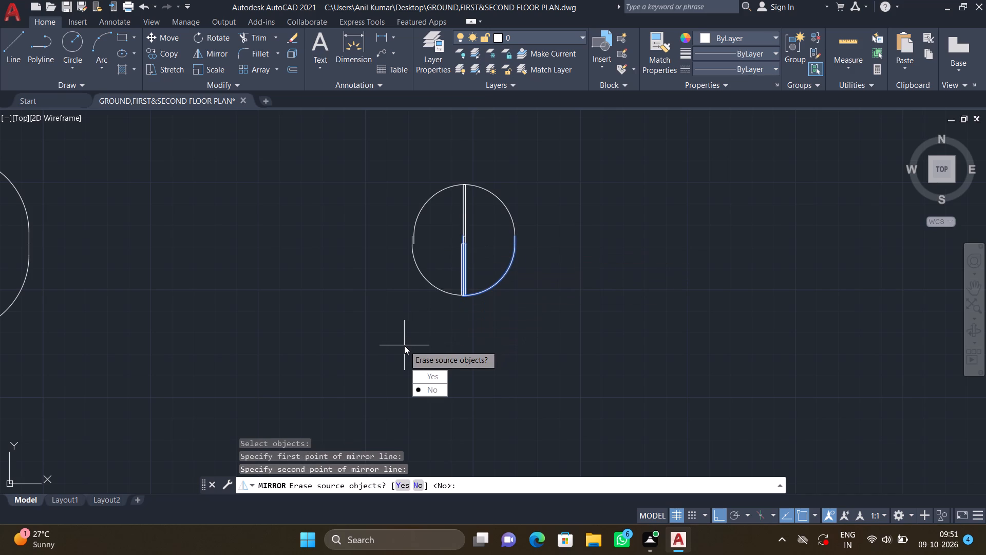
{"action": "key", "text": "Return"}
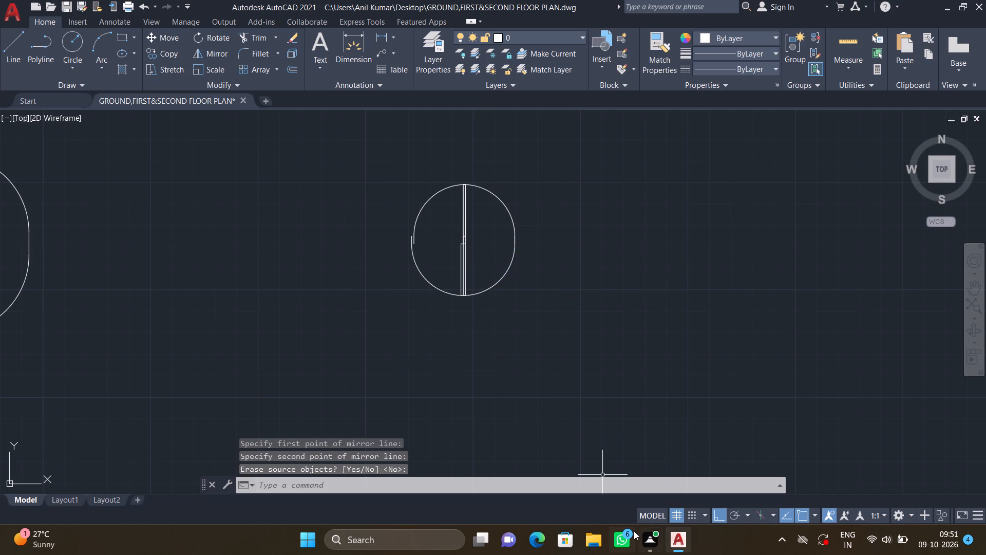
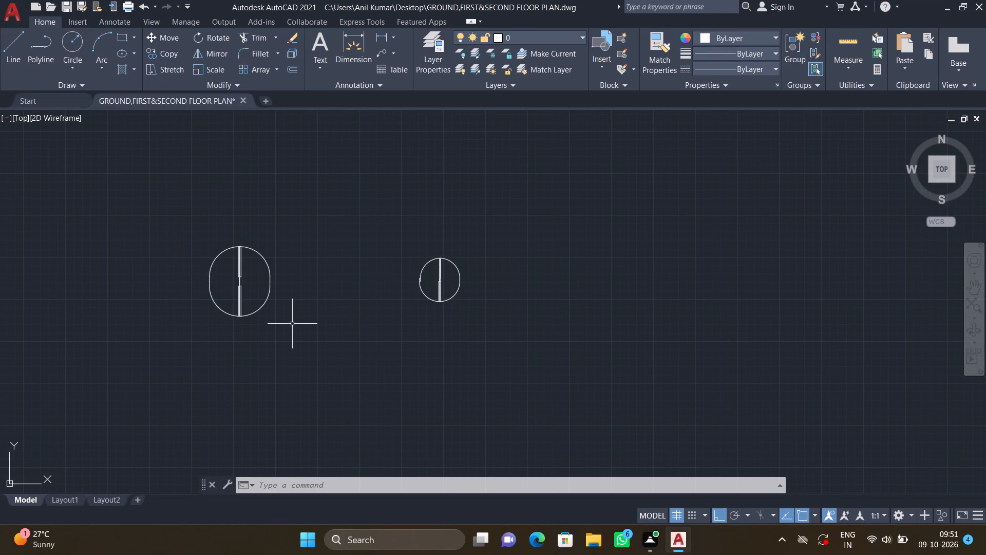
Copy the upper-right 3' door block about 15' straight down, below the mirrored 3' door set.
{"action": "middle_click_drag", "start_coordinate": [300, 321], "coordinate": [509, 299]}
{"action": "scroll", "coordinate": [316, 314], "scroll_direction": "down", "scroll_amount": 1}
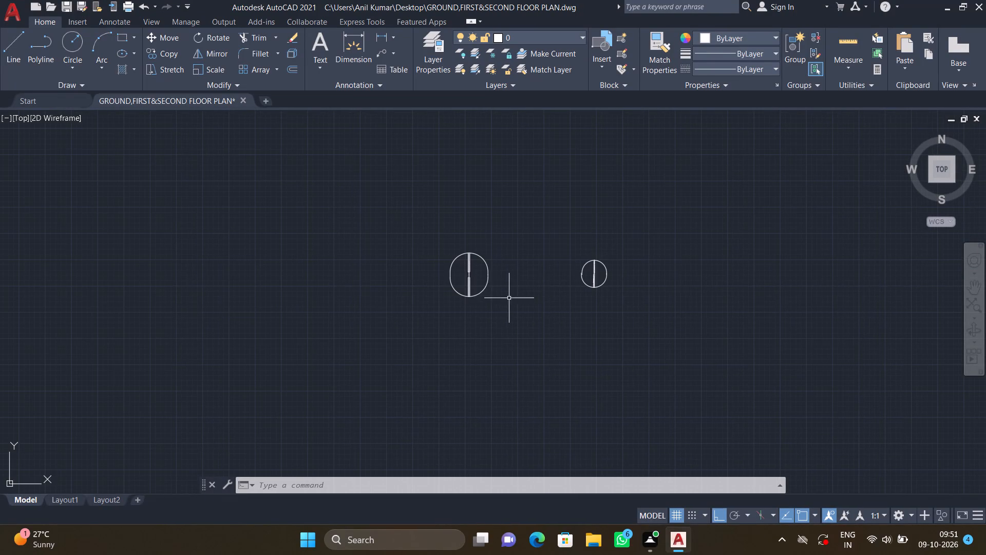
{"action": "scroll", "coordinate": [482, 282], "scroll_direction": "up", "scroll_amount": 1}
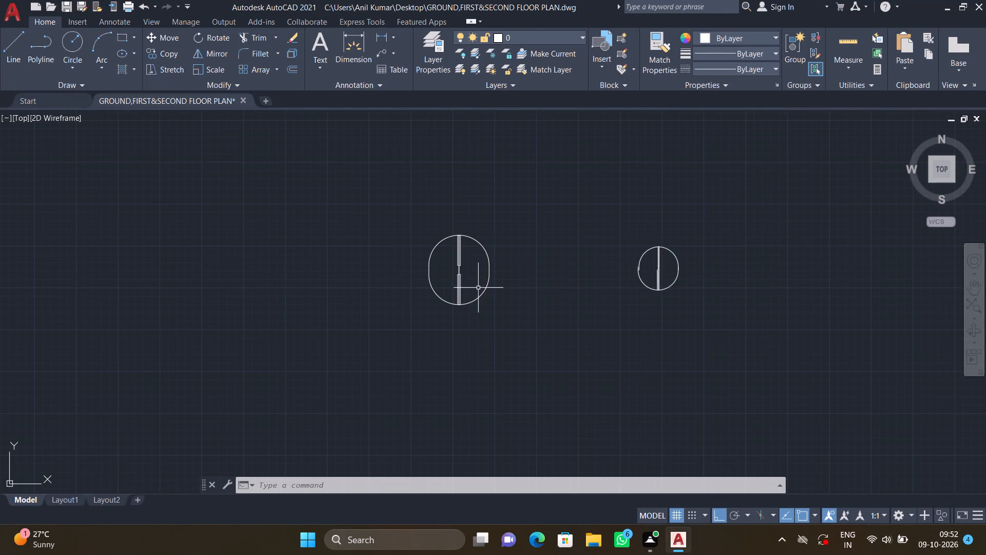
{"action": "middle_click_drag", "start_coordinate": [464, 277], "coordinate": [451, 251]}
{"action": "middle_click_drag", "start_coordinate": [470, 229], "coordinate": [445, 203]}
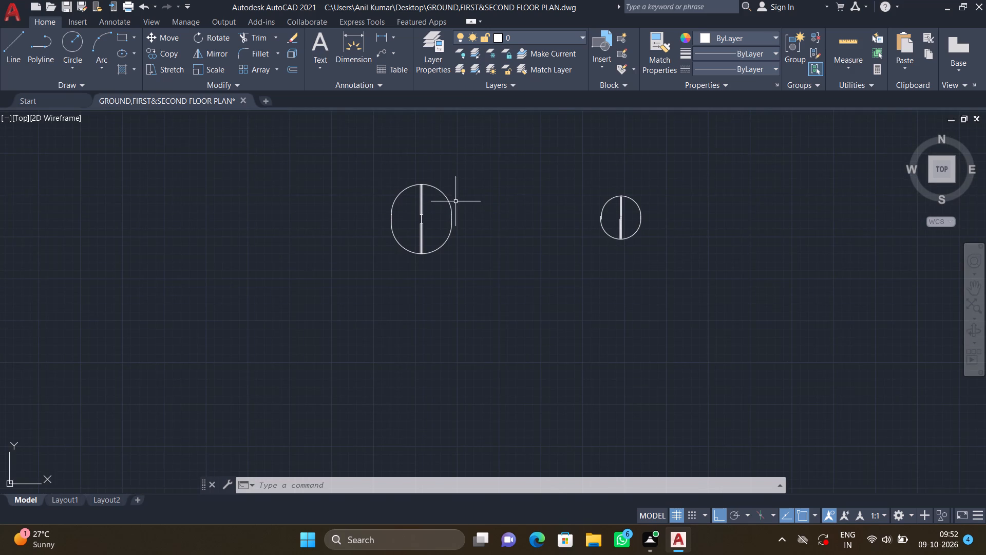
{"action": "scroll", "coordinate": [451, 201], "scroll_direction": "up", "scroll_amount": 1}
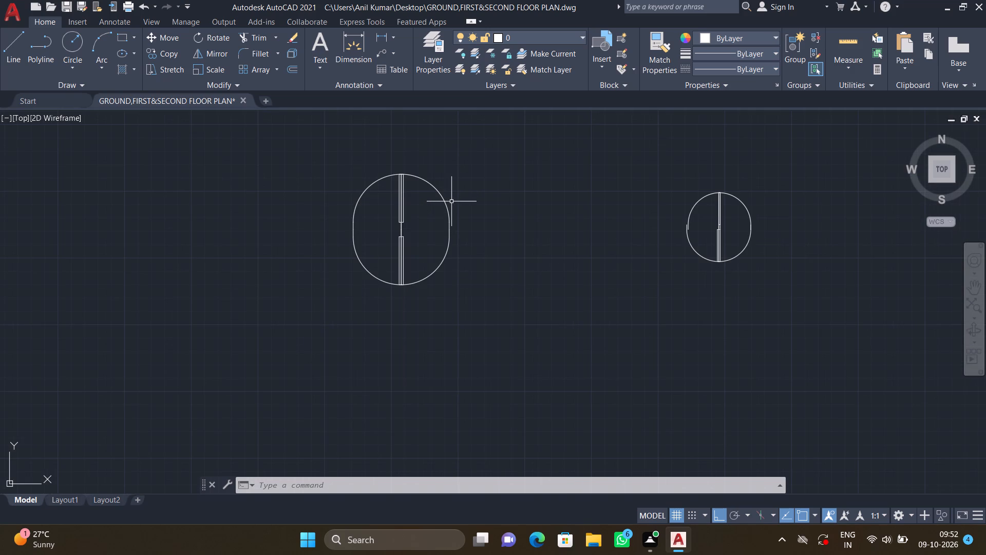
{"action": "type", "text": "CO"}
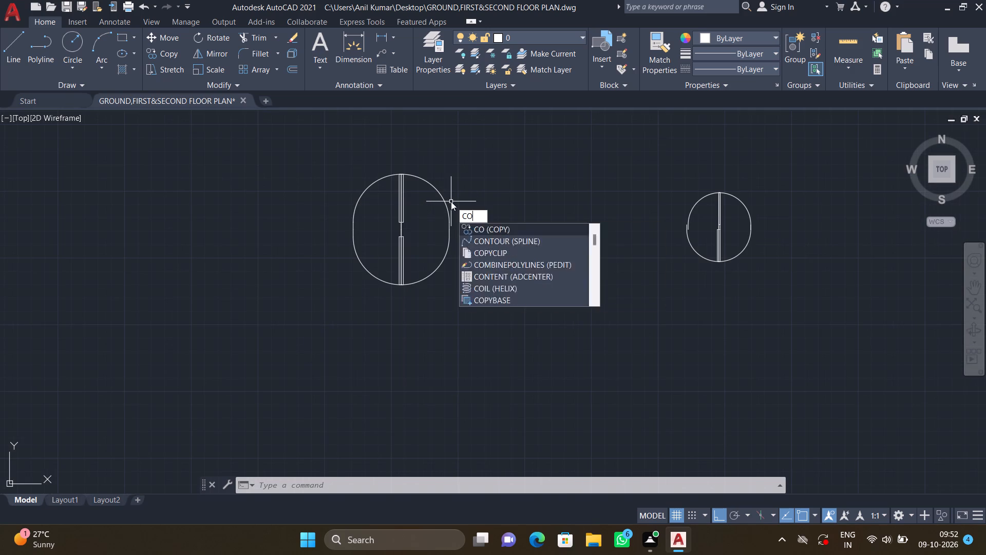
{"action": "key", "text": "Return"}
{"action": "left_click", "coordinate": [445, 198]}
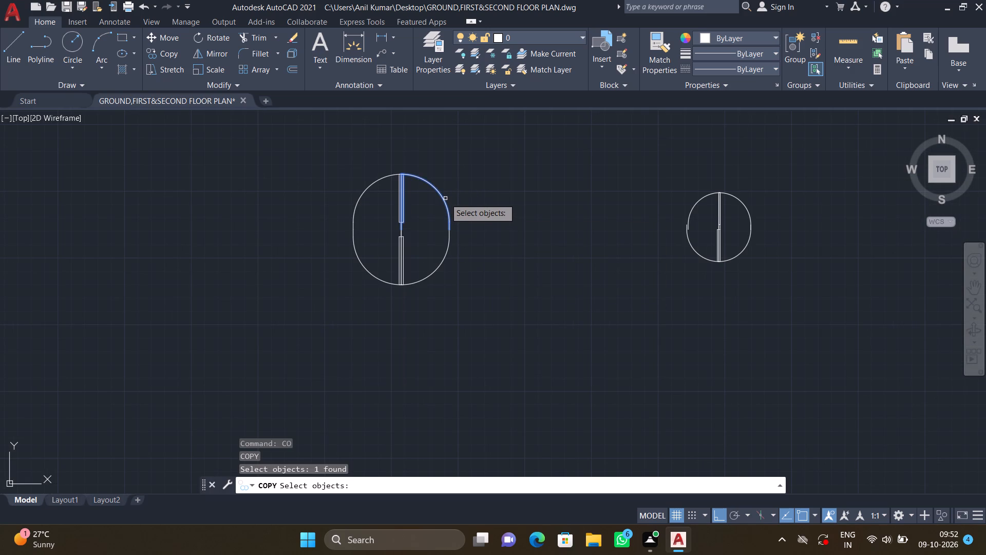
{"action": "key", "text": "Return"}
{"action": "left_click", "coordinate": [399, 227]}
{"action": "scroll", "coordinate": [434, 318], "scroll_direction": "down", "scroll_amount": 2}
{"action": "middle_click_drag", "start_coordinate": [423, 361], "coordinate": [419, 289]}
{"action": "scroll", "coordinate": [426, 295], "scroll_direction": "up", "scroll_amount": 1}
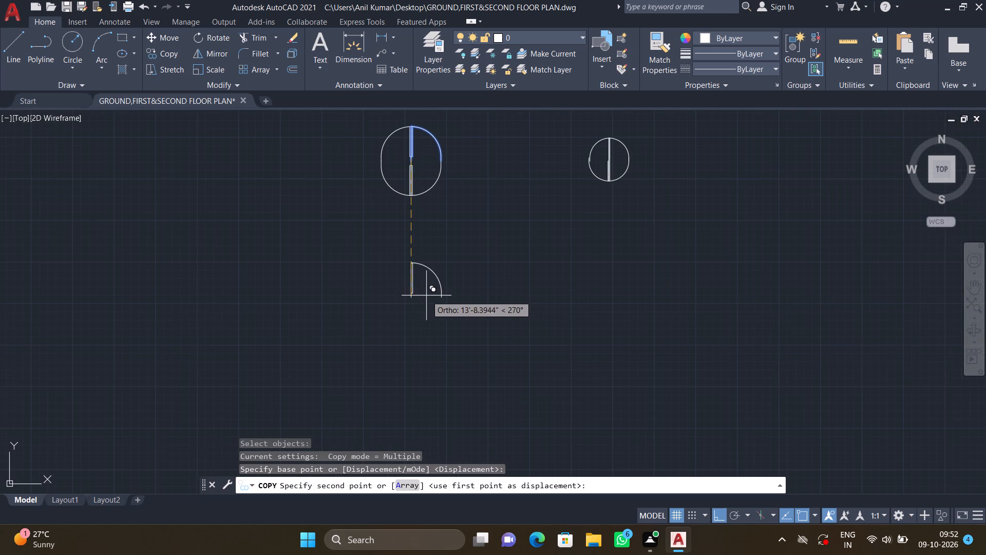
{"action": "left_click", "coordinate": [429, 309]}
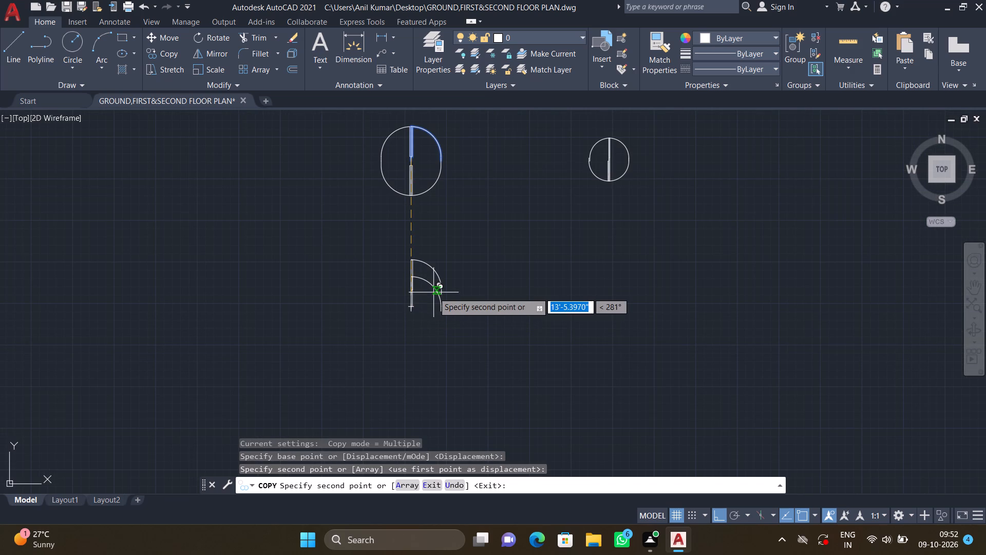
{"action": "key", "text": "Return"}
Rotate the copied 3' door block 90° counterclockwise about its hinge-side bottom endpoint.
{"action": "scroll", "coordinate": [419, 285], "scroll_direction": "up", "scroll_amount": 3}
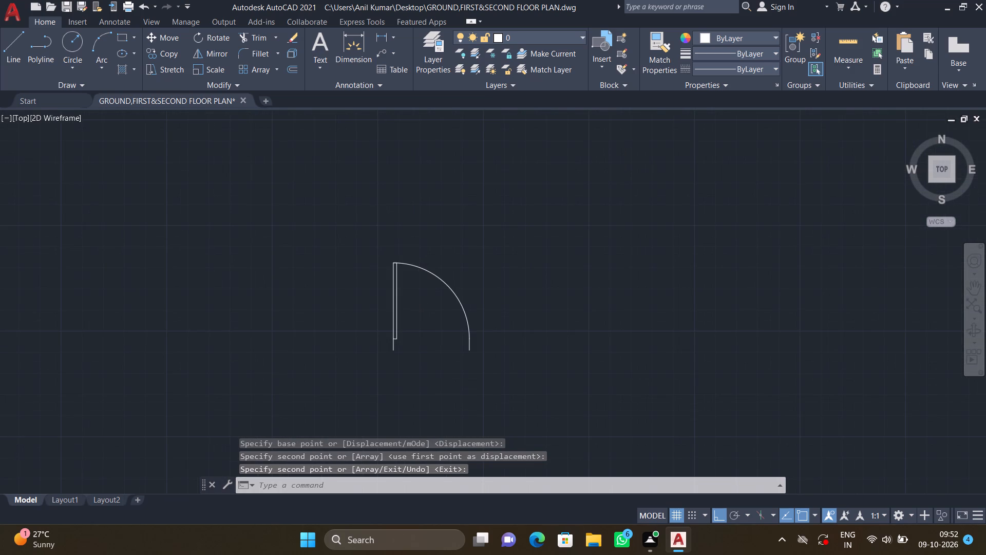
{"action": "key", "text": "r"}
{"action": "key", "text": "o"}
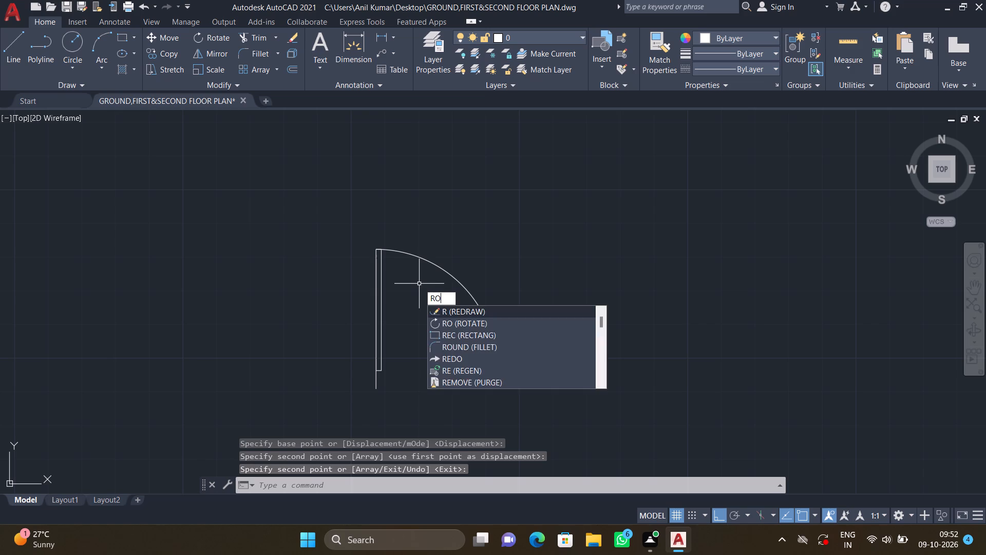
{"action": "key", "text": "Return"}
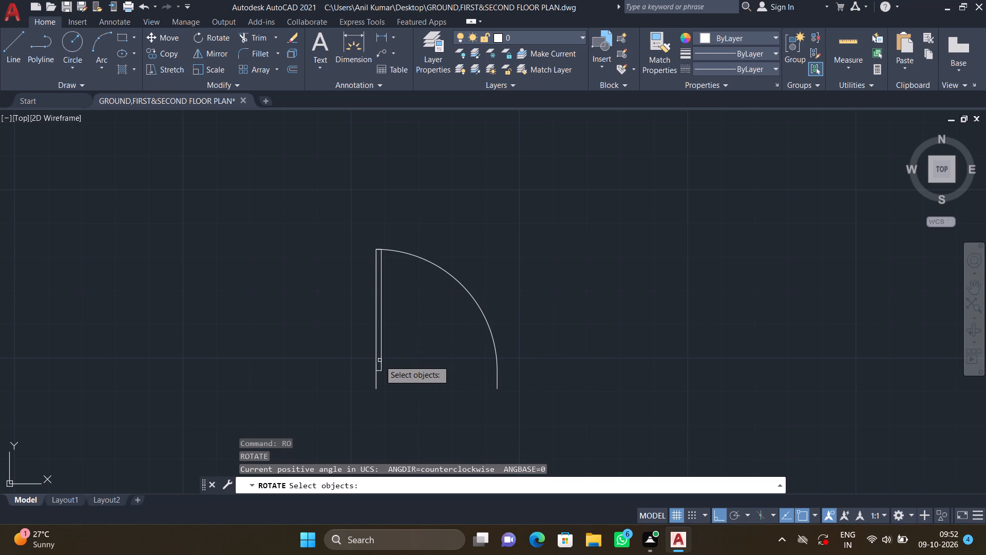
{"action": "left_click", "coordinate": [383, 351]}
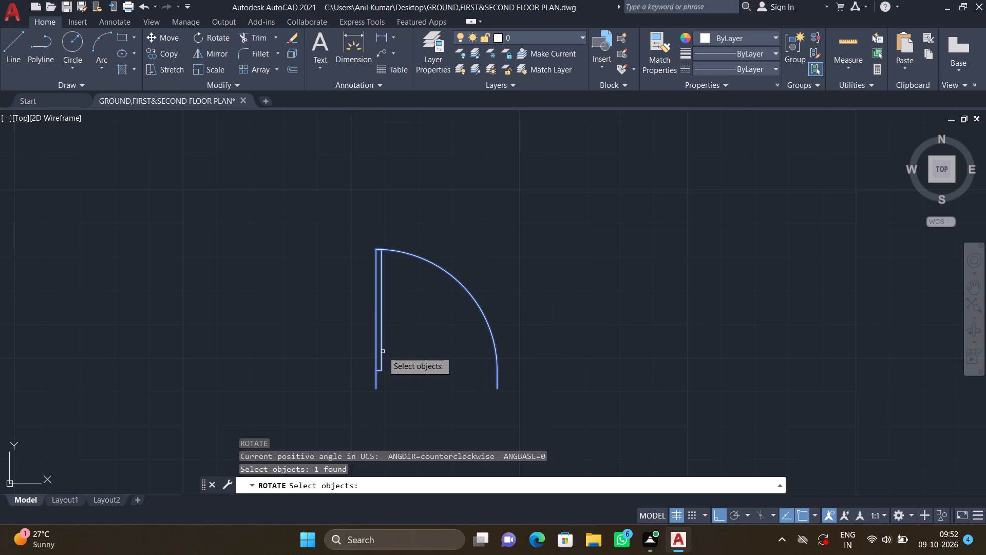
{"action": "key", "text": "Return"}
{"action": "left_click", "coordinate": [374, 388]}
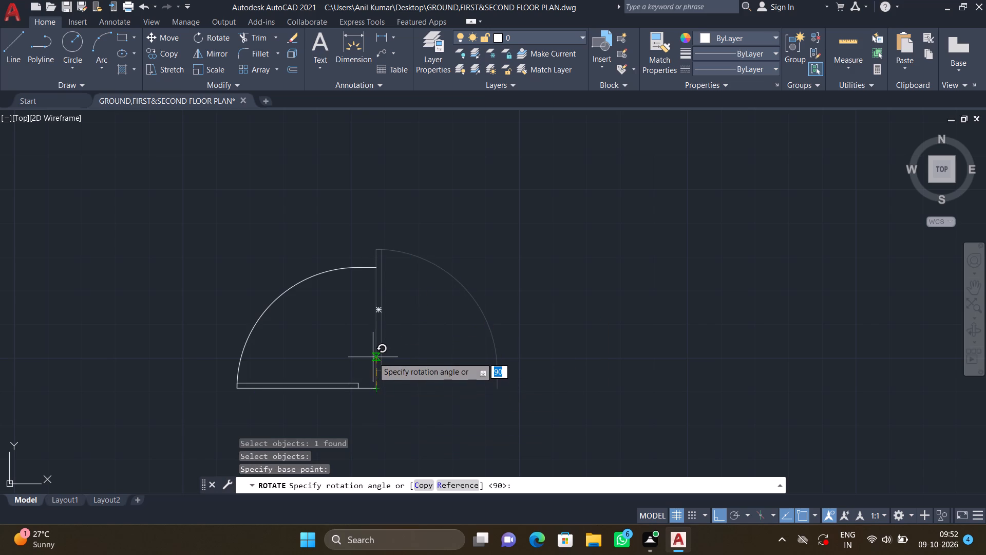
{"action": "left_click", "coordinate": [372, 356]}
Mirror the rotated 3' door block to the right about a vertical line through its hinge-side endpoint, keeping the source block.
{"action": "scroll", "coordinate": [376, 353], "scroll_direction": "down", "scroll_amount": 4}
{"action": "middle_click_drag", "start_coordinate": [319, 376], "coordinate": [336, 252]}
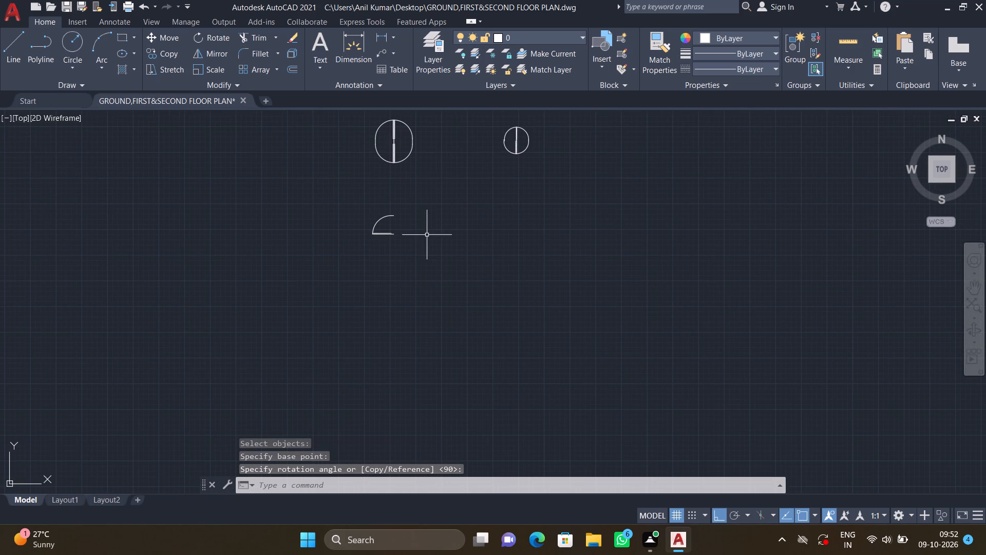
{"action": "scroll", "coordinate": [362, 233], "scroll_direction": "up", "scroll_amount": 2}
{"action": "key", "text": "m"}
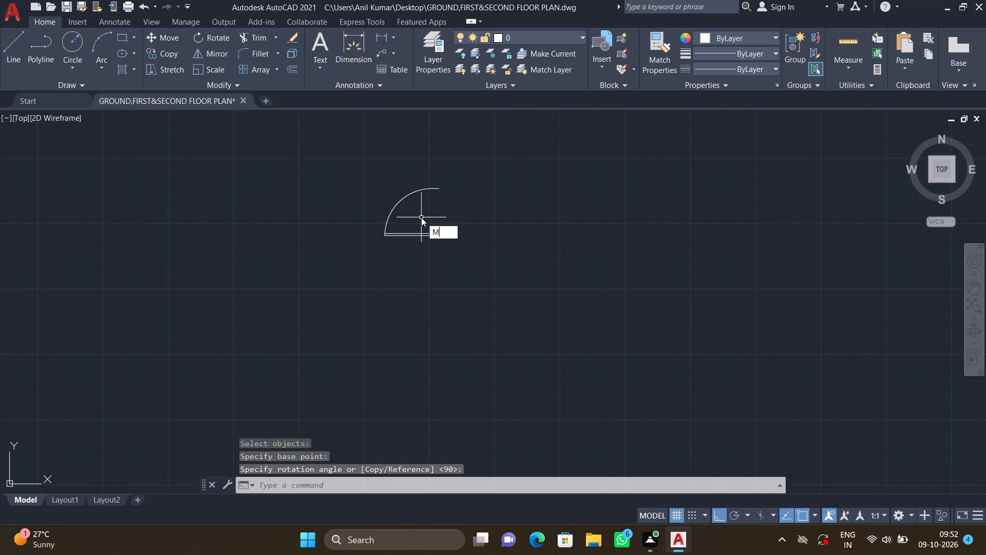
{"action": "key", "text": "i"}
{"action": "key", "text": "Return"}
{"action": "left_click", "coordinate": [418, 234]}
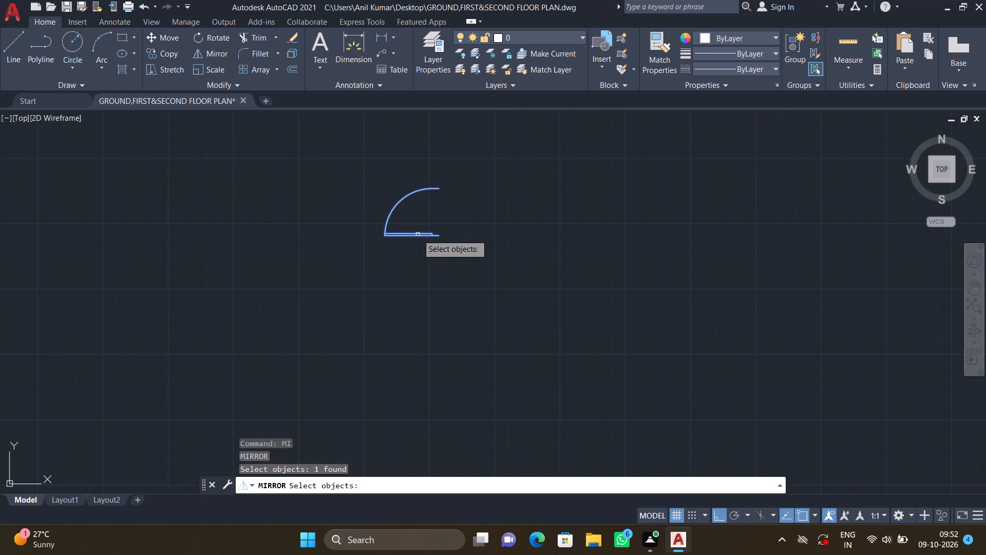
{"action": "key", "text": "Return"}
{"action": "scroll", "coordinate": [439, 239], "scroll_direction": "up", "scroll_amount": 2}
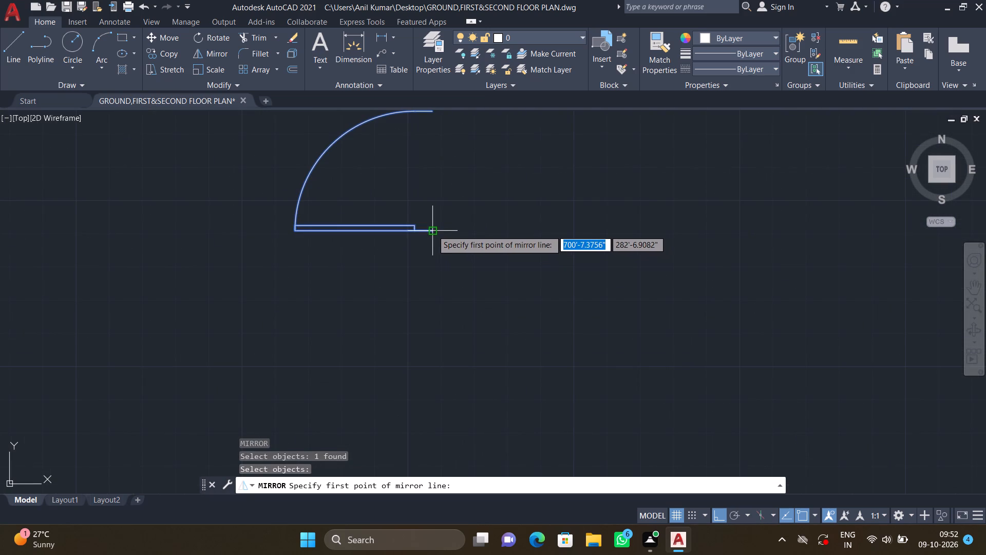
{"action": "left_click", "coordinate": [432, 229]}
{"action": "left_click", "coordinate": [361, 356]}
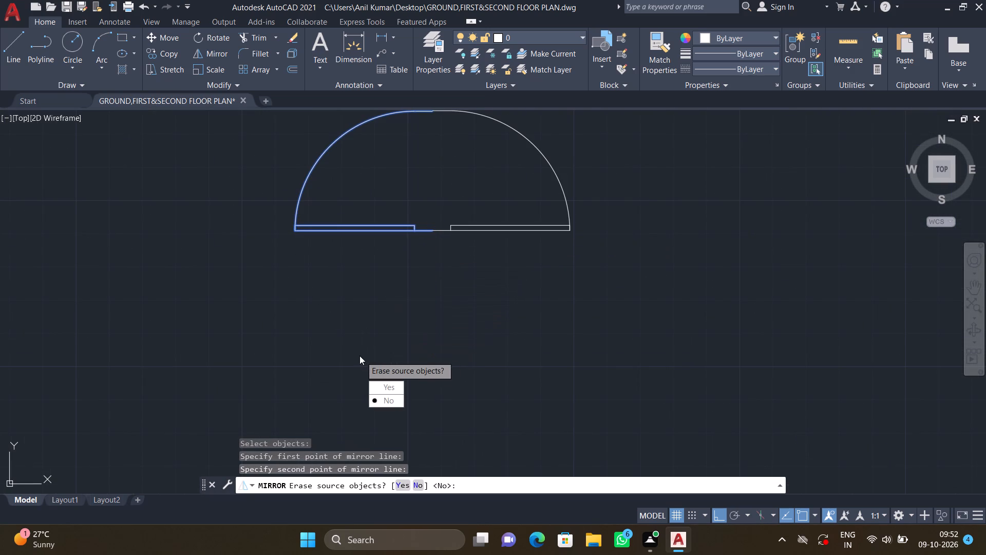
{"action": "key", "text": "Return"}
Mirror the upper-left rotated 3' door block downward about a horizontal line through its hinge-side endpoint, keeping the source block.
{"action": "key", "text": "m"}
{"action": "key", "text": "i"}
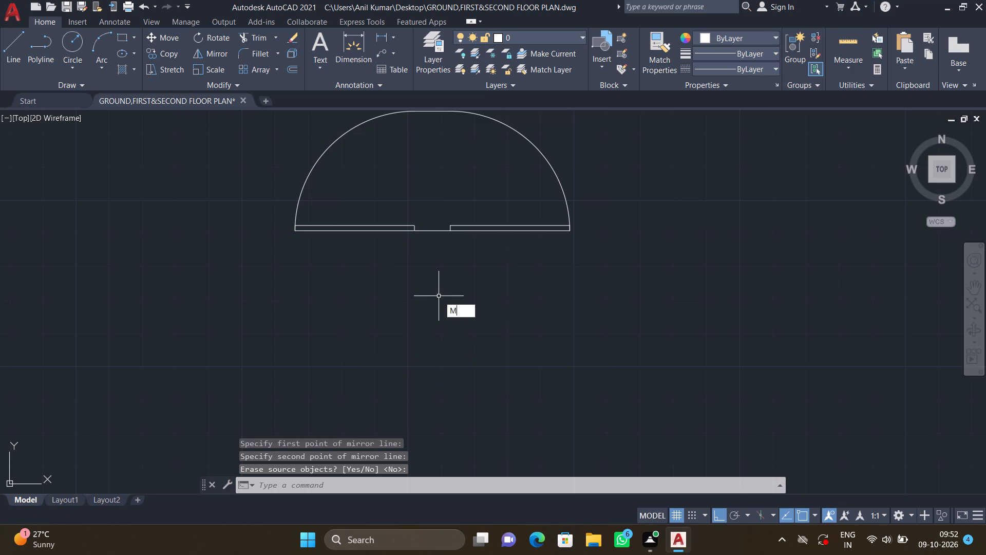
{"action": "key", "text": "Return"}
{"action": "left_click", "coordinate": [422, 231]}
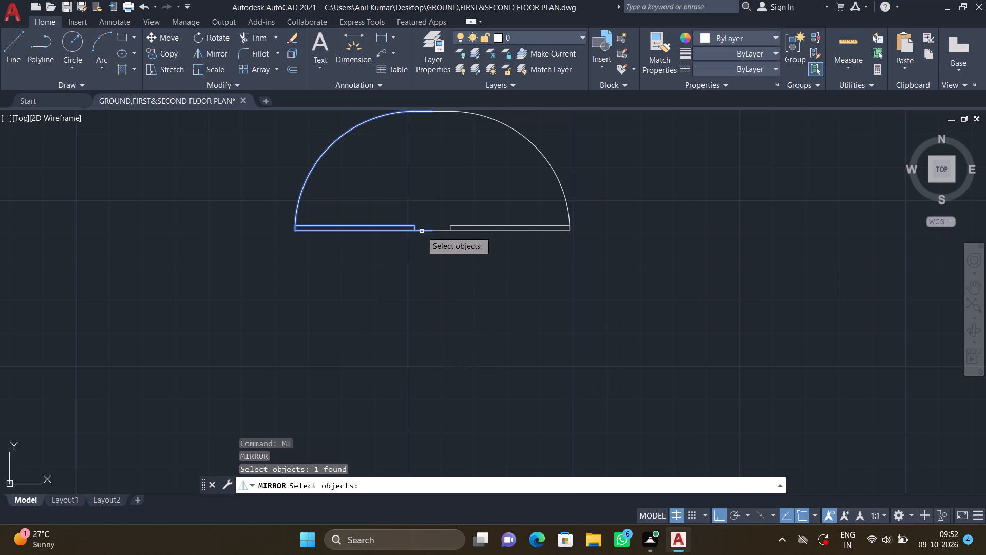
{"action": "key", "text": "Return"}
{"action": "left_click", "coordinate": [431, 229]}
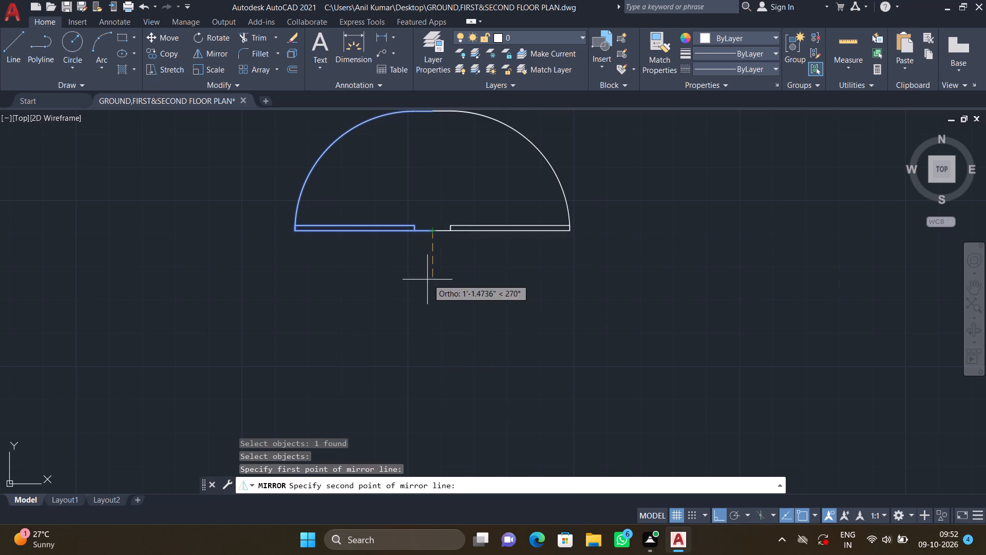
{"action": "left_click", "coordinate": [250, 346]}
{"action": "key", "text": "Return"}
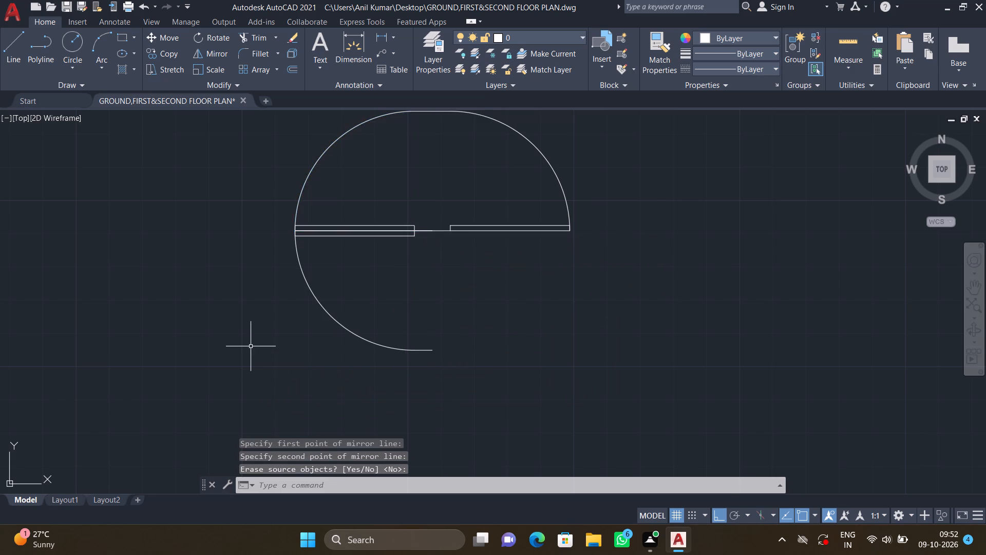
Mirror the upper-right rotated 3' door block downward about a horizontal line through its hinge-side endpoint, keeping the source block.
{"action": "scroll", "coordinate": [264, 341], "scroll_direction": "down", "scroll_amount": 2}
{"action": "middle_click_drag", "start_coordinate": [384, 310], "coordinate": [310, 270]}
{"action": "scroll", "coordinate": [287, 273], "scroll_direction": "up", "scroll_amount": 2}
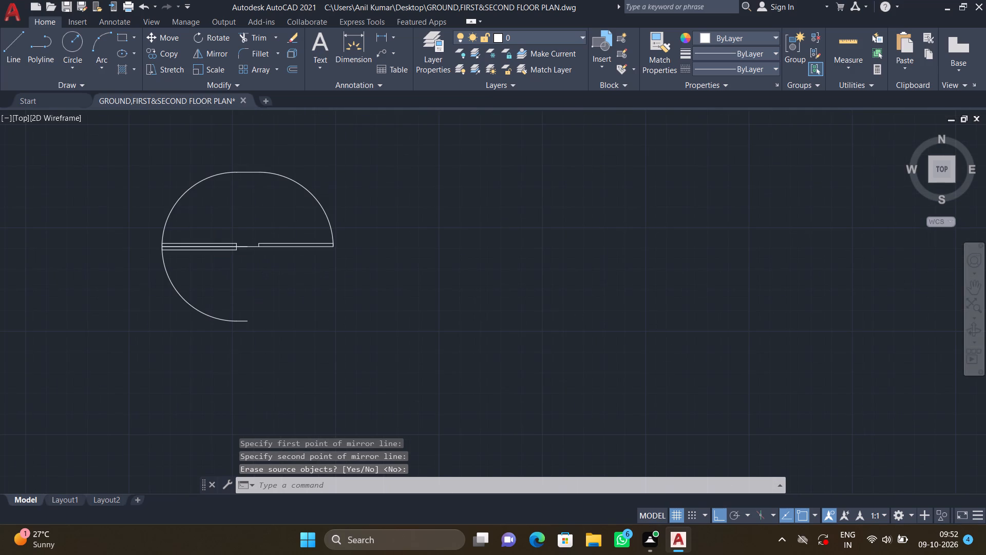
{"action": "type", "text": "MI"}
{"action": "key", "text": "Return"}
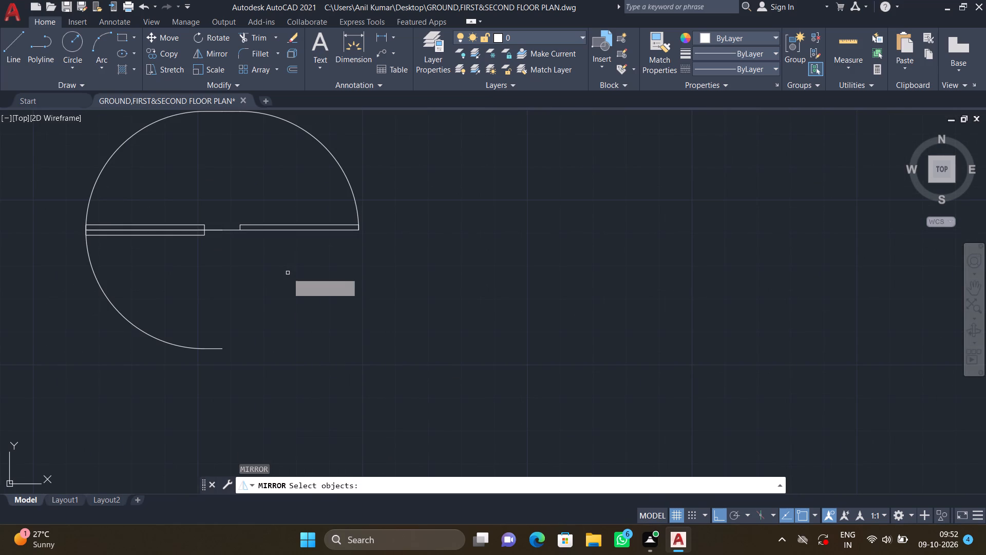
{"action": "left_click", "coordinate": [305, 228]}
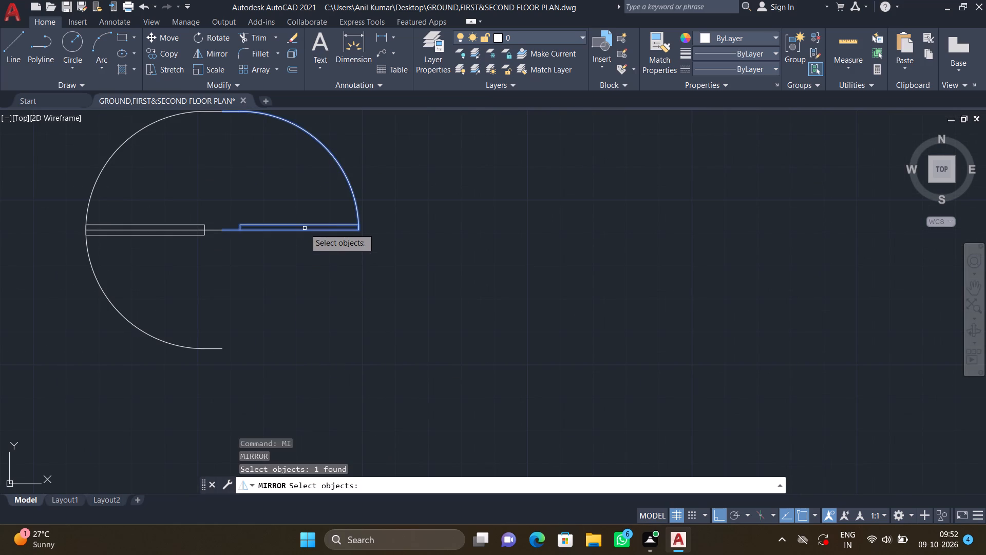
{"action": "key", "text": "Return"}
{"action": "left_click", "coordinate": [220, 231]}
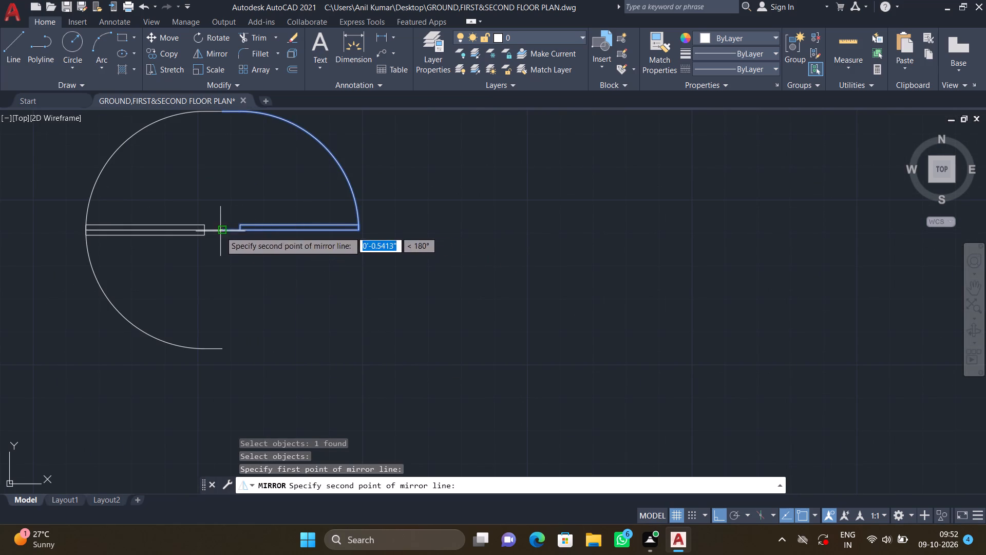
{"action": "left_click", "coordinate": [425, 349]}
{"action": "key", "text": "Return"}
Copy the upper-right 2' door block about 15' straight down, level with the rotated 3' door set.
{"action": "scroll", "coordinate": [469, 307], "scroll_direction": "down", "scroll_amount": 5}
{"action": "middle_click_drag", "start_coordinate": [530, 286], "coordinate": [397, 249]}
{"action": "scroll", "coordinate": [390, 214], "scroll_direction": "up", "scroll_amount": 2}
{"action": "middle_click_drag", "start_coordinate": [398, 194], "coordinate": [404, 234]}
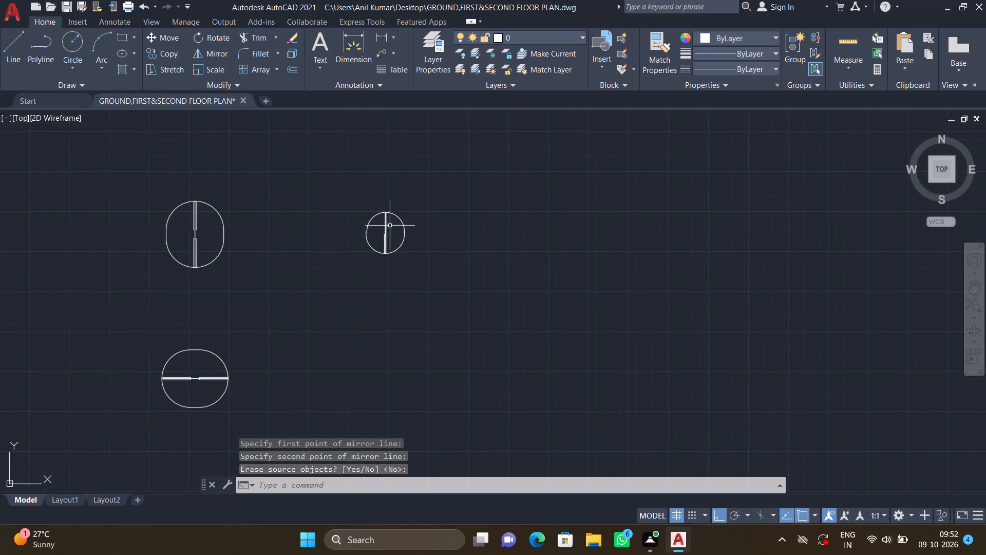
{"action": "scroll", "coordinate": [382, 223], "scroll_direction": "up", "scroll_amount": 1}
{"action": "key", "text": "c"}
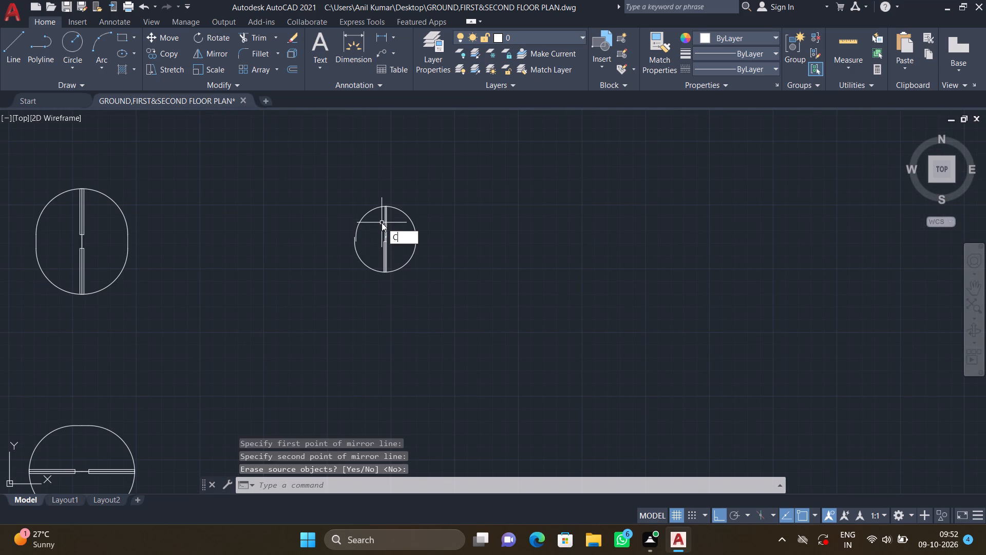
{"action": "key", "text": "o"}
{"action": "key", "text": "Return"}
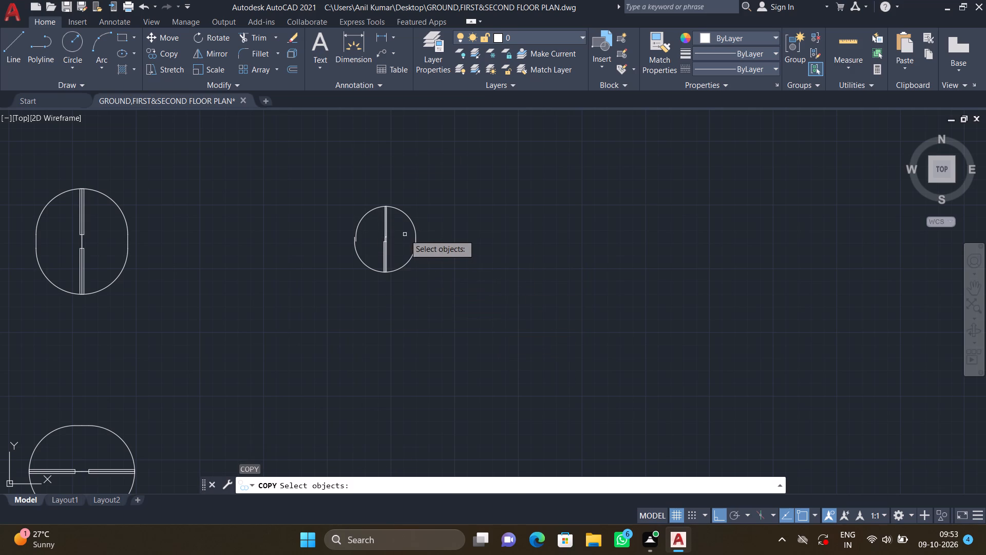
{"action": "scroll", "coordinate": [413, 228], "scroll_direction": "up", "scroll_amount": 2}
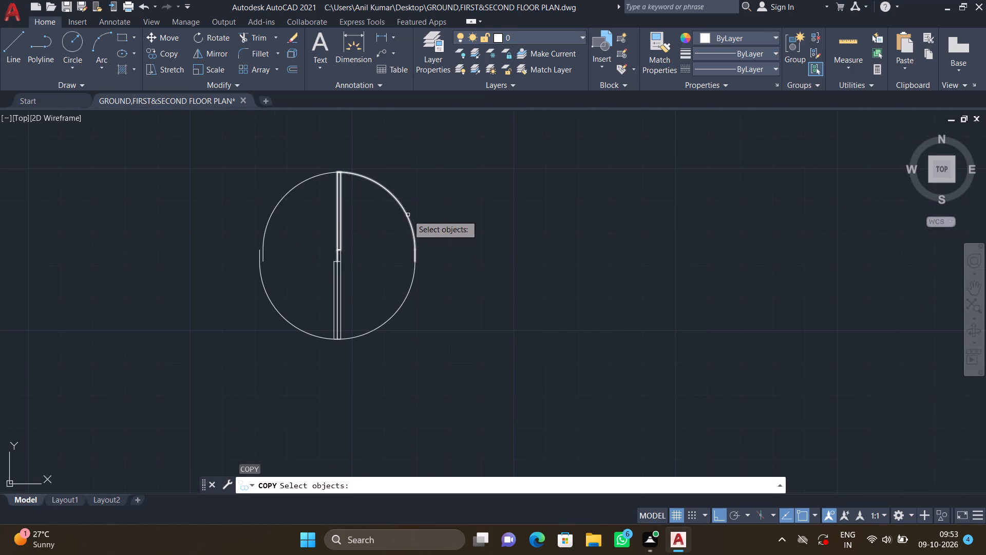
{"action": "left_click", "coordinate": [407, 217]}
{"action": "key", "text": "Return"}
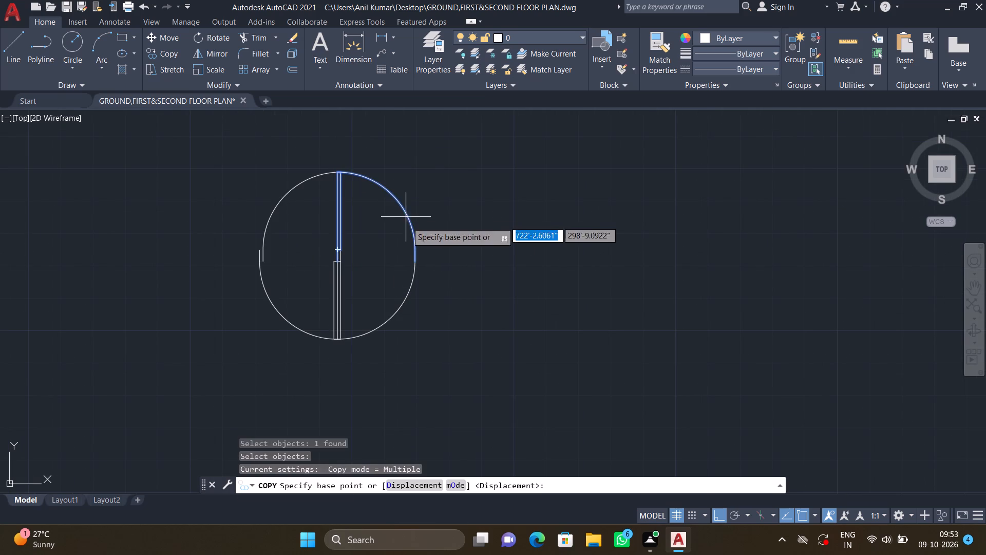
{"action": "left_click", "coordinate": [335, 248]}
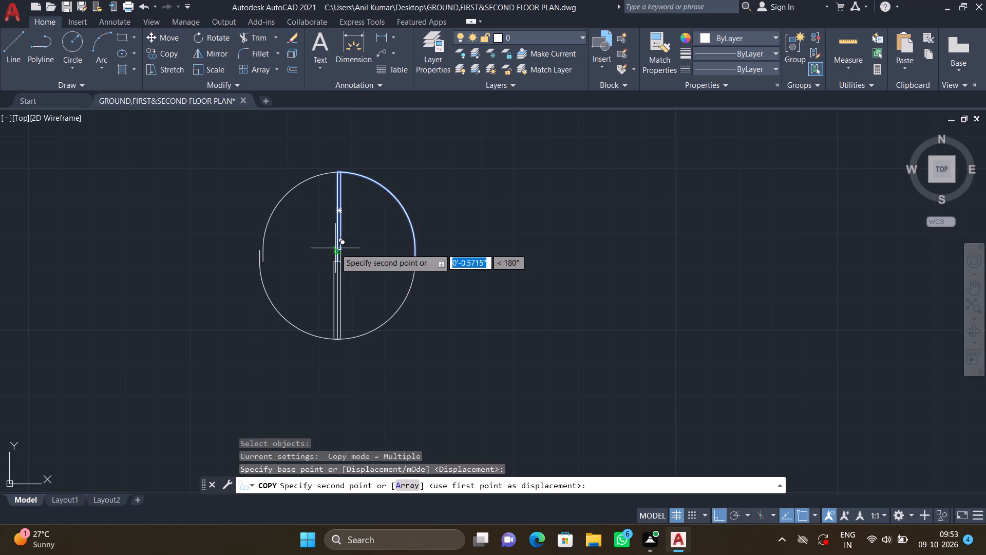
{"action": "scroll", "coordinate": [373, 298], "scroll_direction": "down", "scroll_amount": 4}
{"action": "middle_click_drag", "start_coordinate": [361, 386], "coordinate": [347, 288]}
{"action": "scroll", "coordinate": [354, 295], "scroll_direction": "up", "scroll_amount": 2}
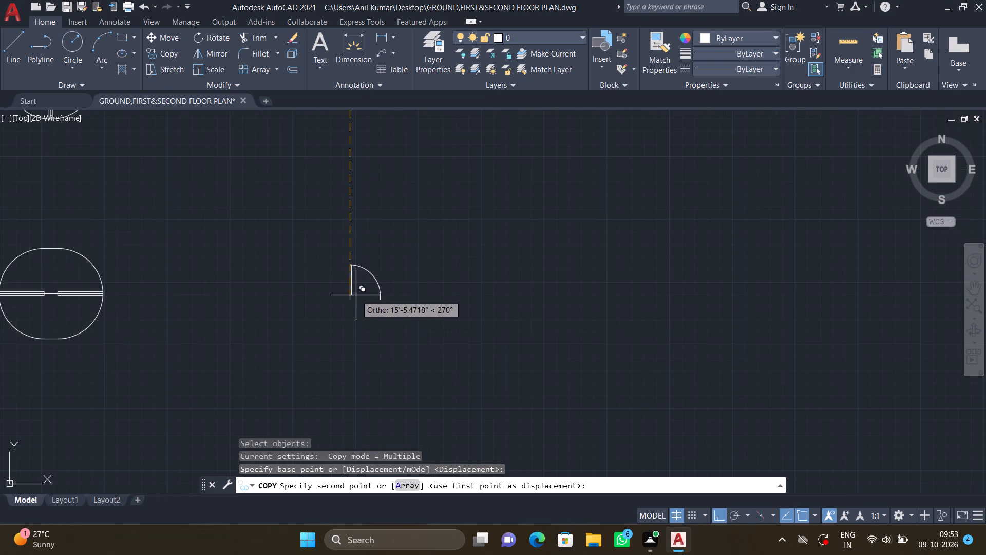
{"action": "left_click", "coordinate": [357, 292]}
{"action": "key", "text": "Return"}
{"action": "middle_click_drag", "start_coordinate": [349, 291], "coordinate": [384, 279]}
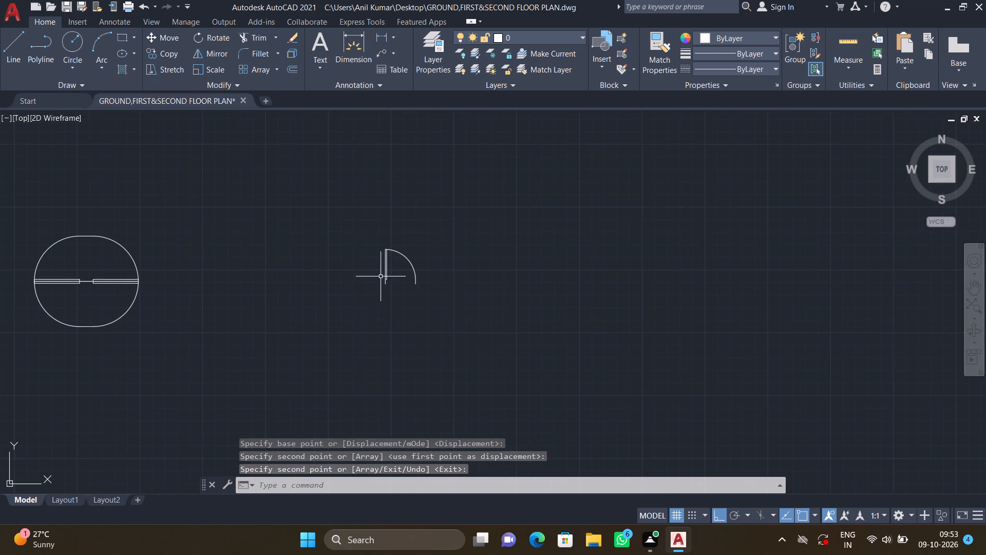
{"action": "scroll", "coordinate": [378, 271], "scroll_direction": "up", "scroll_amount": 3}
{"action": "scroll", "coordinate": [424, 269], "scroll_direction": "up", "scroll_amount": 1}
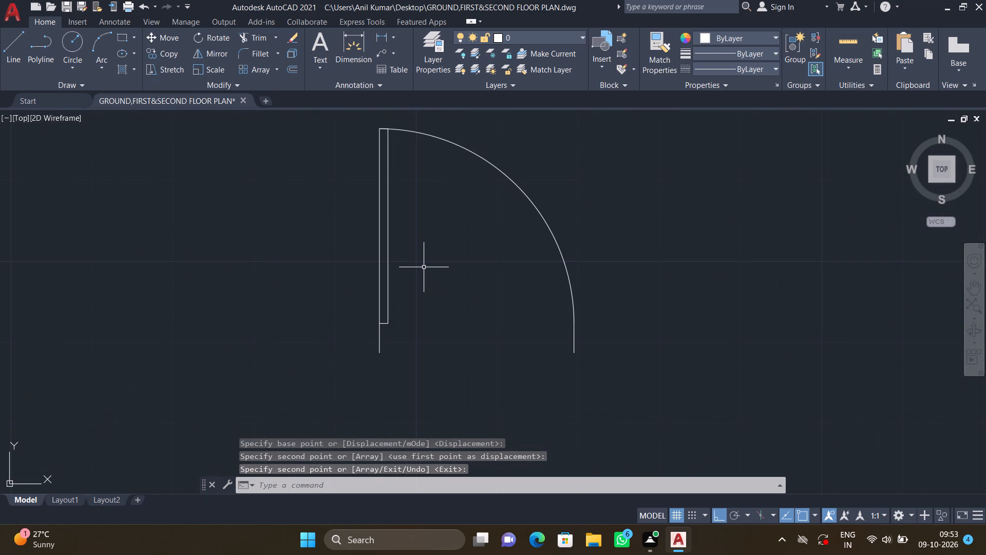
Rotate the copied 2' door block 90° counterclockwise about its hinge-side endpoint.
{"action": "type", "text": "RO"}
{"action": "key", "text": "Return"}
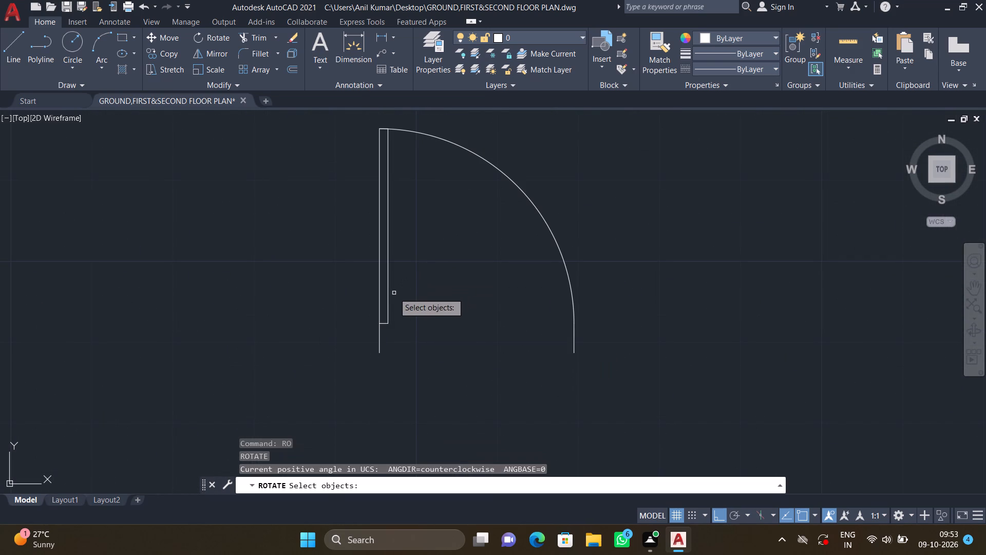
{"action": "left_click", "coordinate": [389, 285]}
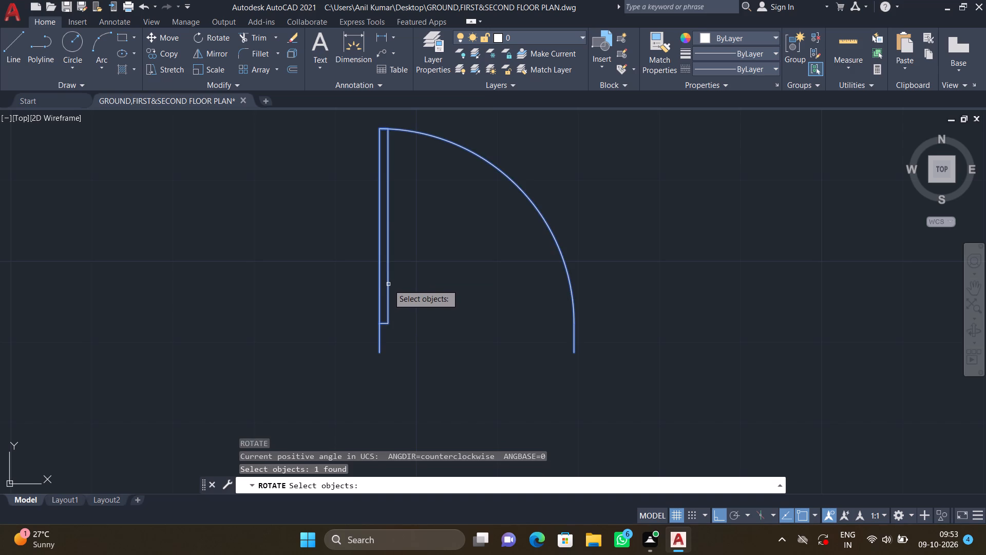
{"action": "key", "text": "Return"}
{"action": "left_click", "coordinate": [376, 355]}
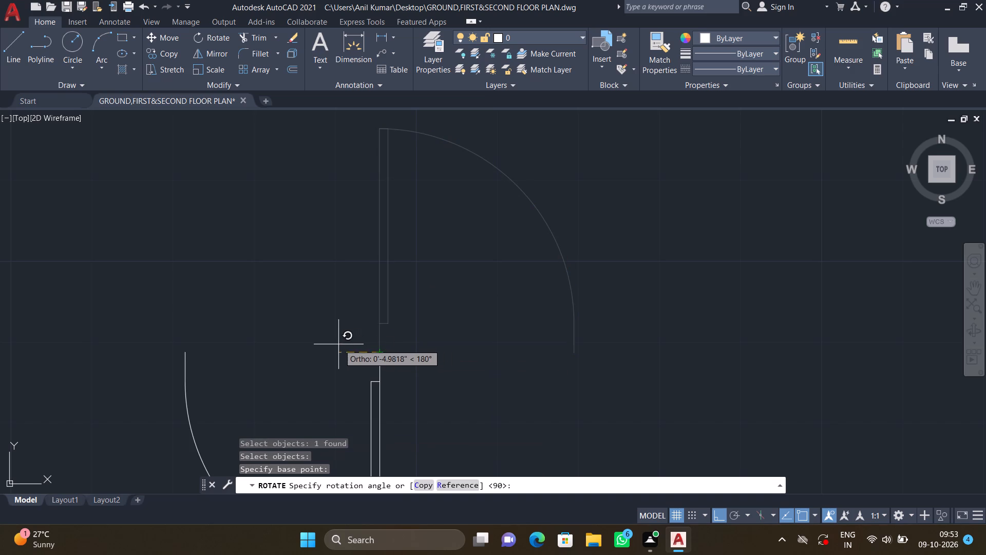
{"action": "left_click", "coordinate": [362, 266]}
Mirror the rotated 2' door block to the right about a vertical line through its hinge-side endpoint, keeping the source block.
{"action": "scroll", "coordinate": [357, 281], "scroll_direction": "down", "scroll_amount": 3}
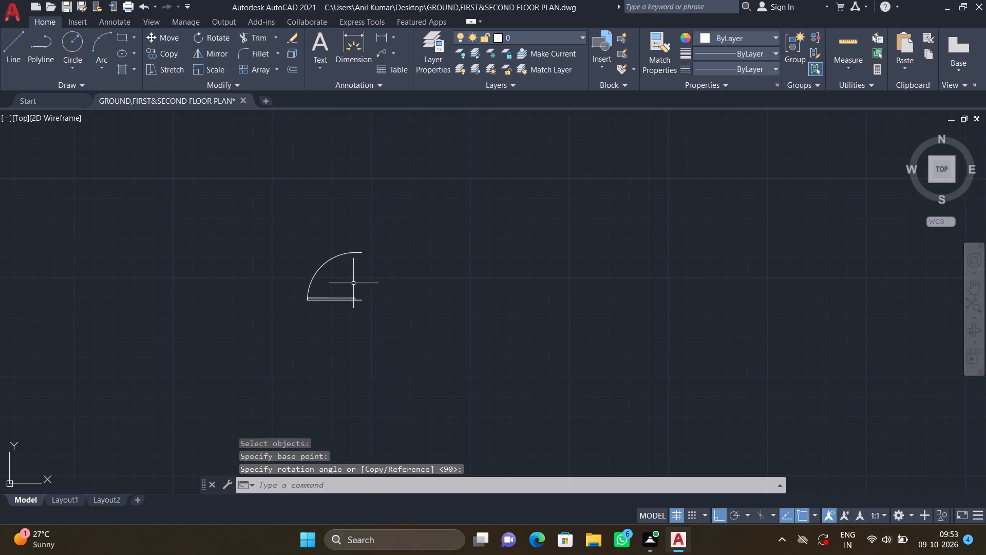
{"action": "middle_click_drag", "start_coordinate": [282, 288], "coordinate": [336, 280]}
{"action": "scroll", "coordinate": [337, 280], "scroll_direction": "down", "scroll_amount": 2}
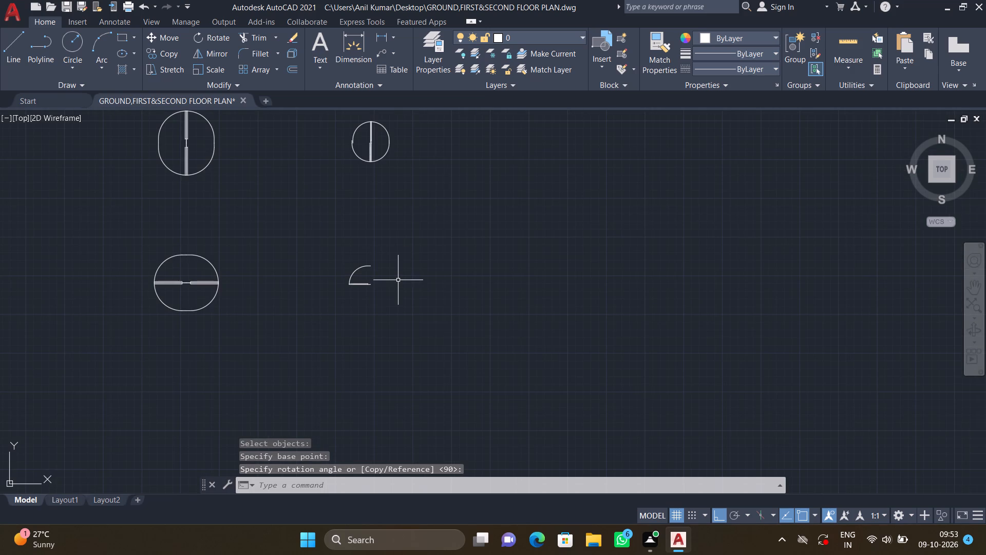
{"action": "type", "text": "MI"}
{"action": "key", "text": "Return"}
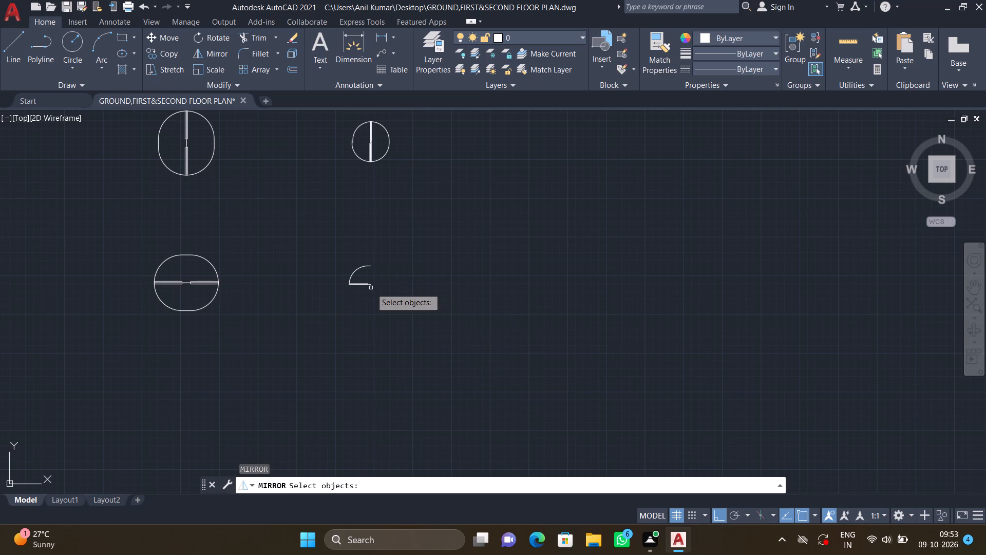
{"action": "scroll", "coordinate": [364, 269], "scroll_direction": "up", "scroll_amount": 1}
{"action": "left_click", "coordinate": [362, 263]}
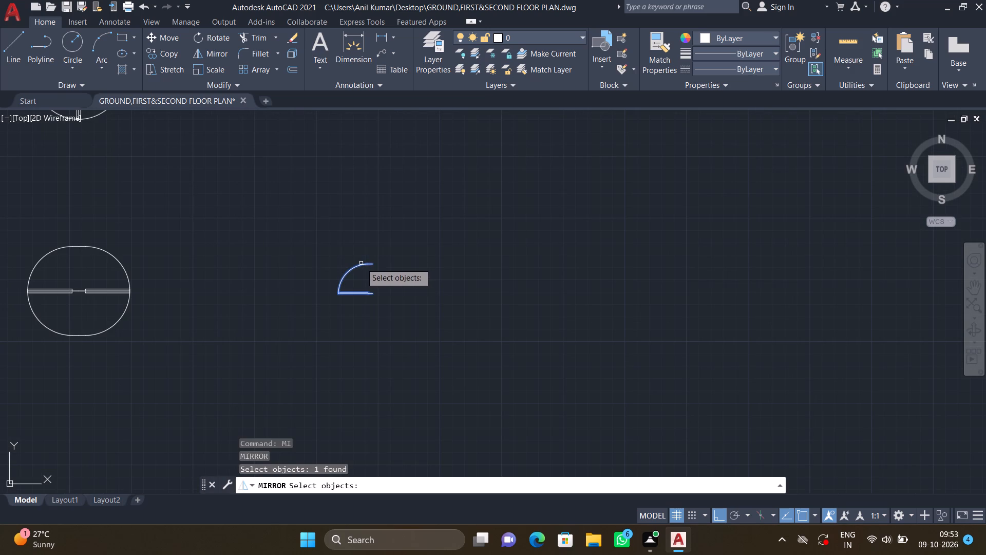
{"action": "key", "text": "Return"}
{"action": "left_click", "coordinate": [372, 290]}
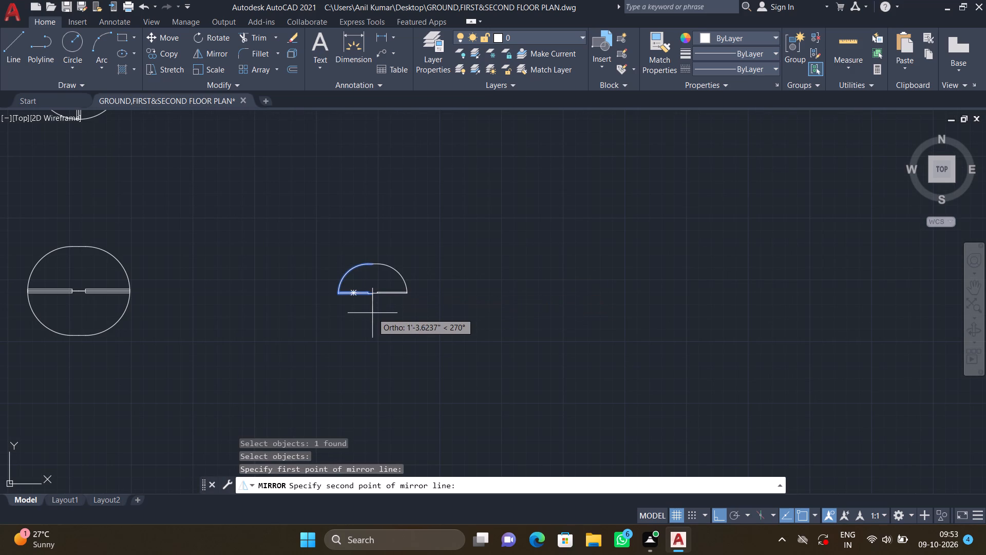
{"action": "left_click", "coordinate": [372, 313]}
{"action": "key", "text": "Return"}
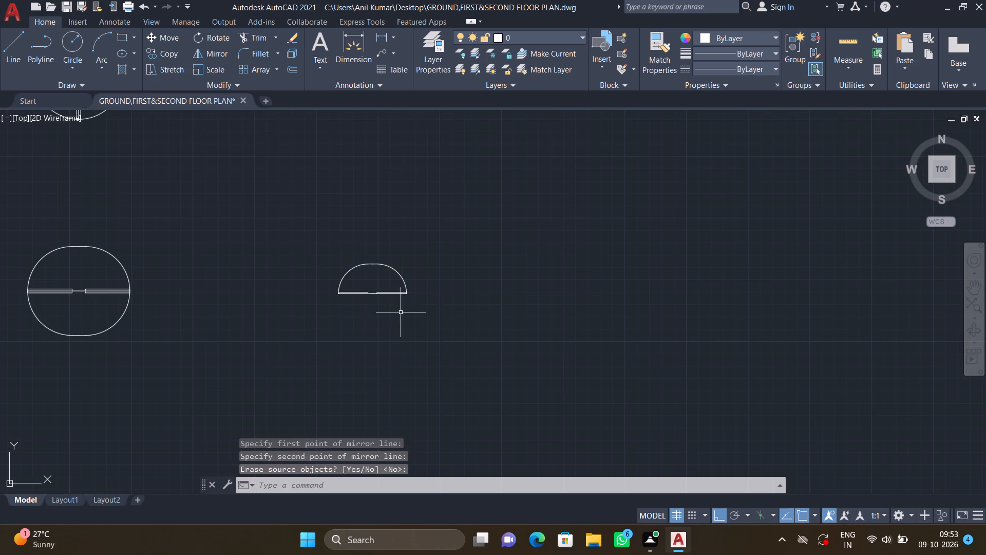
Mirror the upper-left rotated 2' door block downward about a horizontal line through its hinge-side endpoint, keeping the source block.
{"action": "key", "text": "m"}
{"action": "key", "text": "i"}
{"action": "key", "text": "Return"}
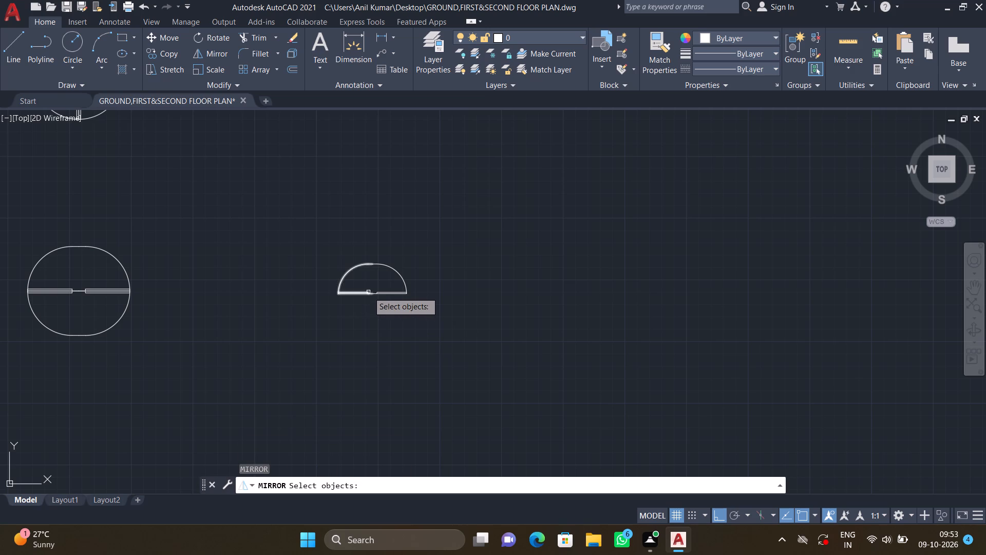
{"action": "left_click", "coordinate": [368, 292]}
{"action": "key", "text": "Return"}
{"action": "left_click", "coordinate": [373, 293]}
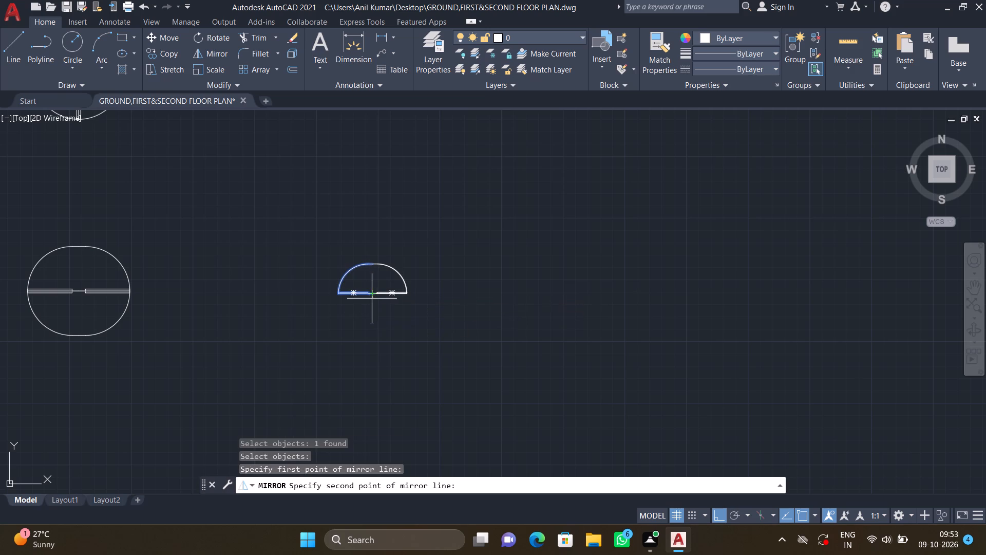
{"action": "left_click", "coordinate": [309, 291]}
{"action": "key", "text": "Return"}
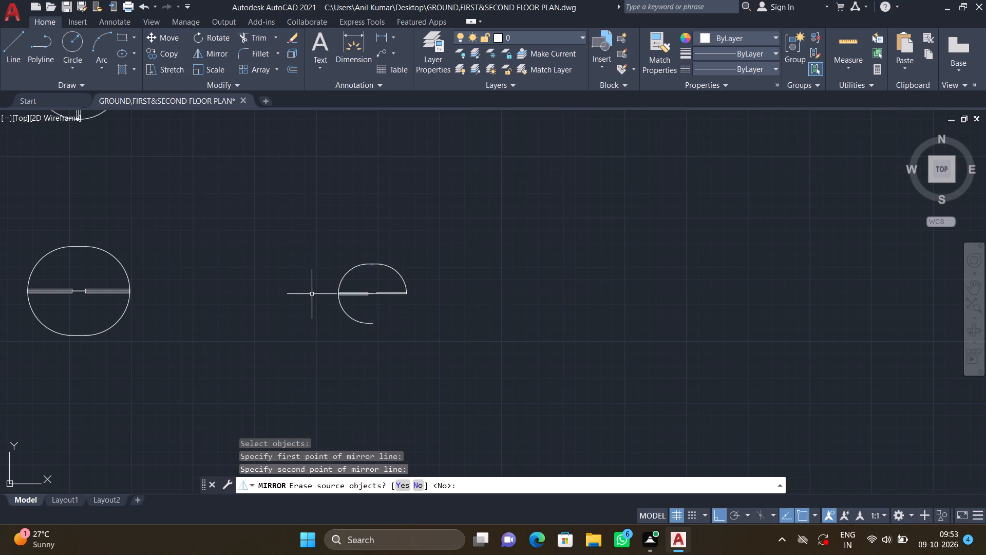
Mirror the upper-right rotated 2' door block downward about a horizontal line along its hinge-side base, keeping the source block.
{"action": "middle_click_drag", "start_coordinate": [401, 303], "coordinate": [363, 277]}
{"action": "scroll", "coordinate": [362, 279], "scroll_direction": "up", "scroll_amount": 1}
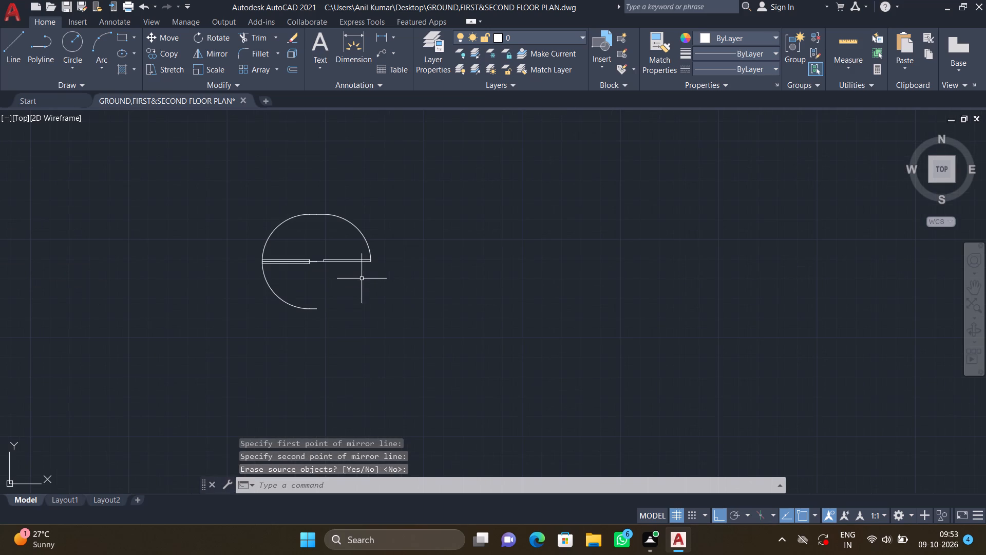
{"action": "key", "text": "m"}
{"action": "key", "text": "i"}
{"action": "key", "text": "Return"}
{"action": "scroll", "coordinate": [364, 279], "scroll_direction": "up", "scroll_amount": 1}
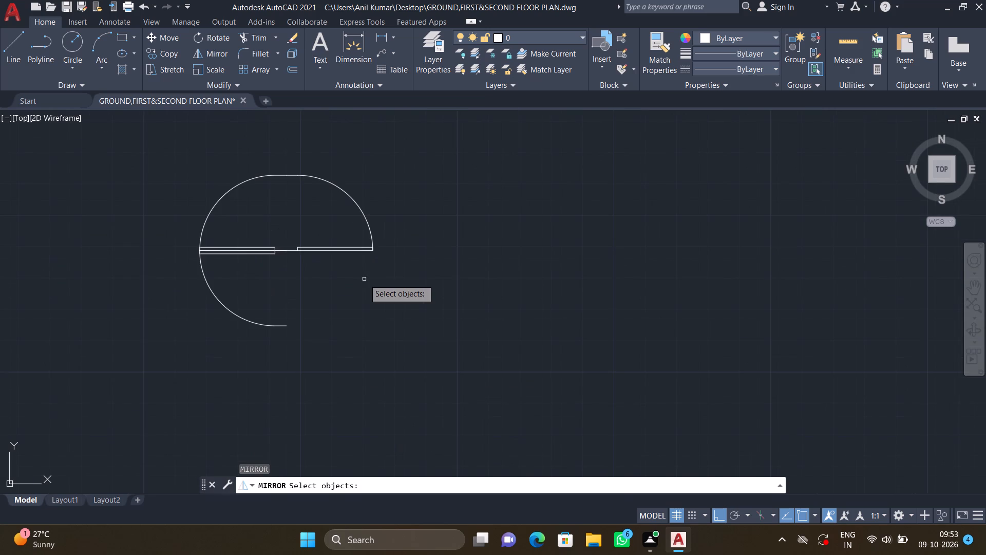
{"action": "left_click", "coordinate": [351, 249]}
{"action": "key", "text": "Return"}
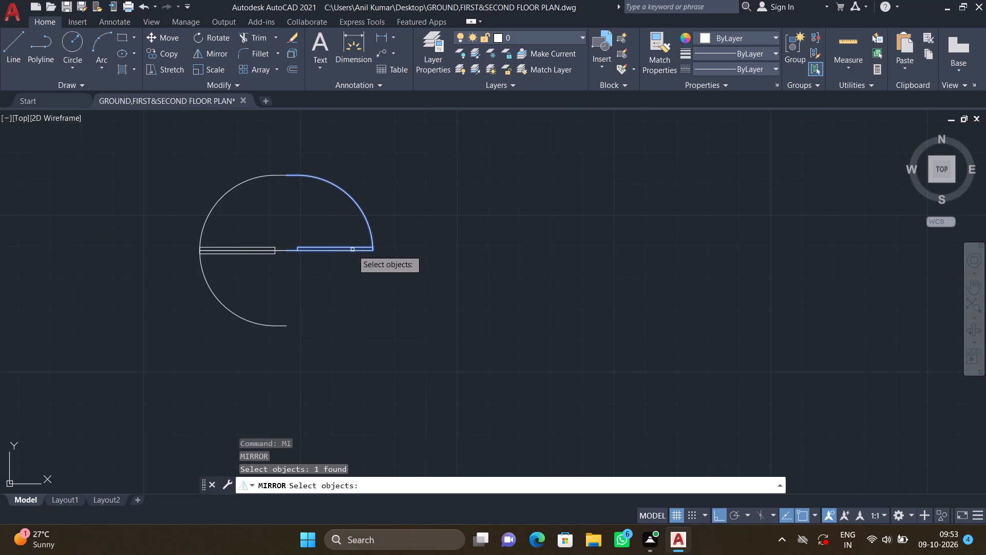
{"action": "left_click", "coordinate": [290, 250]}
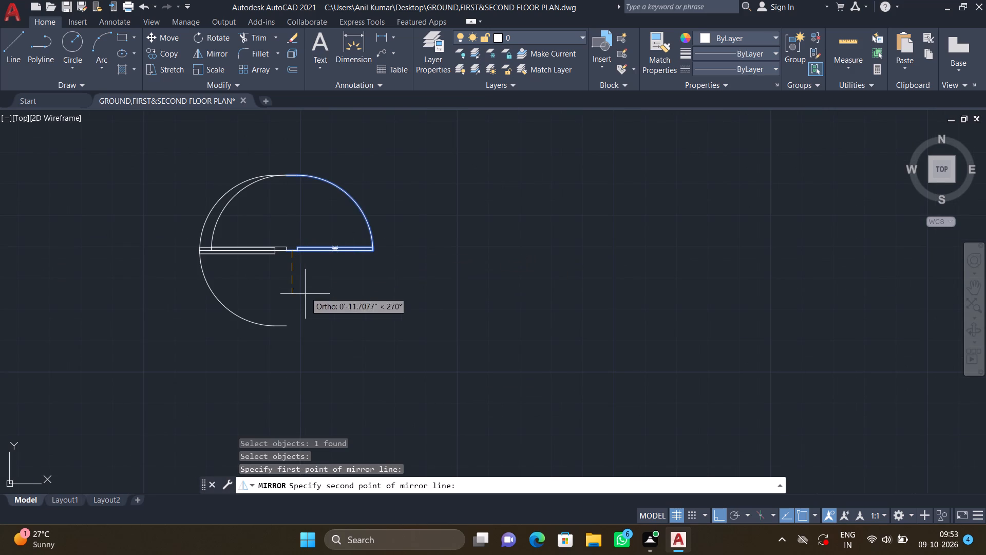
{"action": "left_click", "coordinate": [522, 311]}
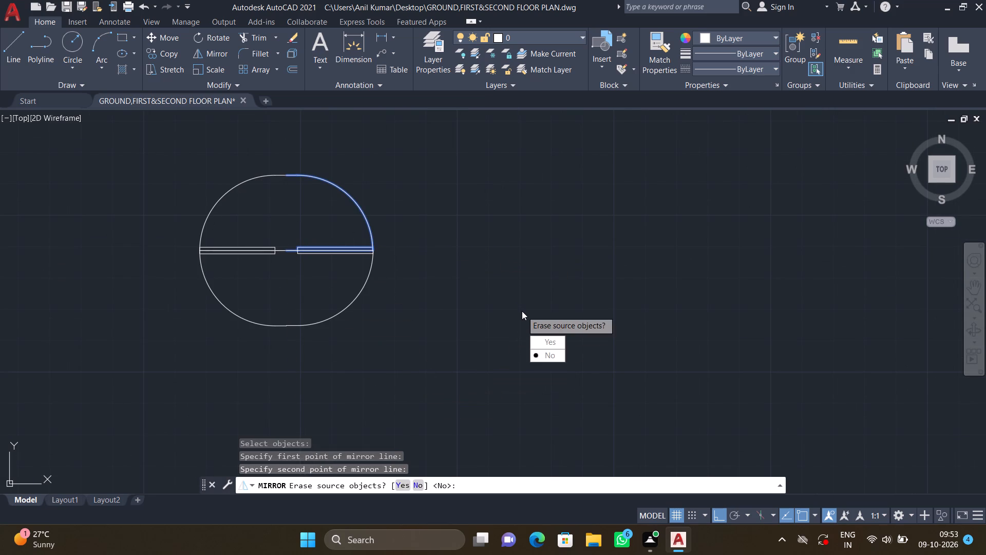
{"action": "key", "text": "Return"}
With ortho off, copy the upper-right door of the vertical 3' set by its hinge-side point to the lower-left corner of the small top-middle room.
{"action": "scroll", "coordinate": [490, 285], "scroll_direction": "down", "scroll_amount": 6}
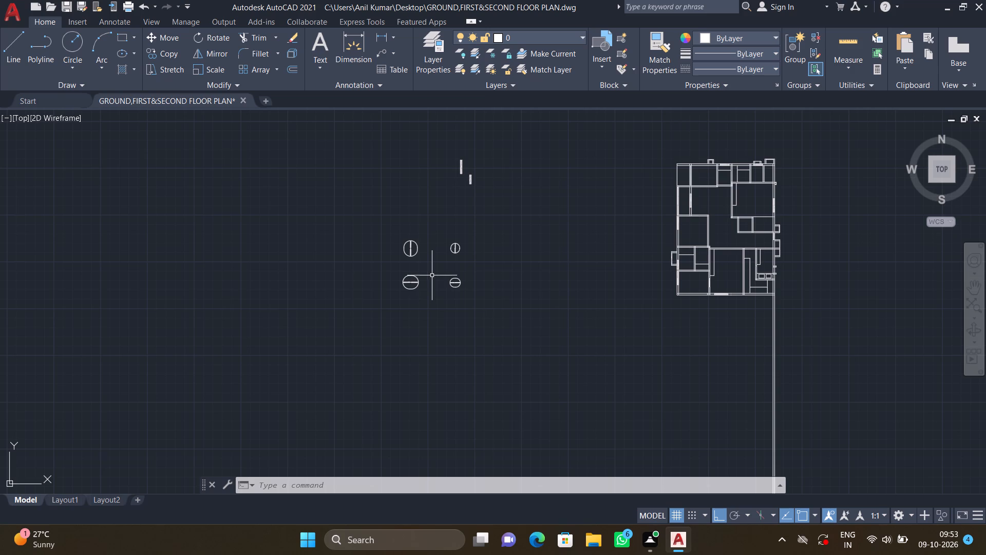
{"action": "middle_click_drag", "start_coordinate": [412, 269], "coordinate": [364, 266]}
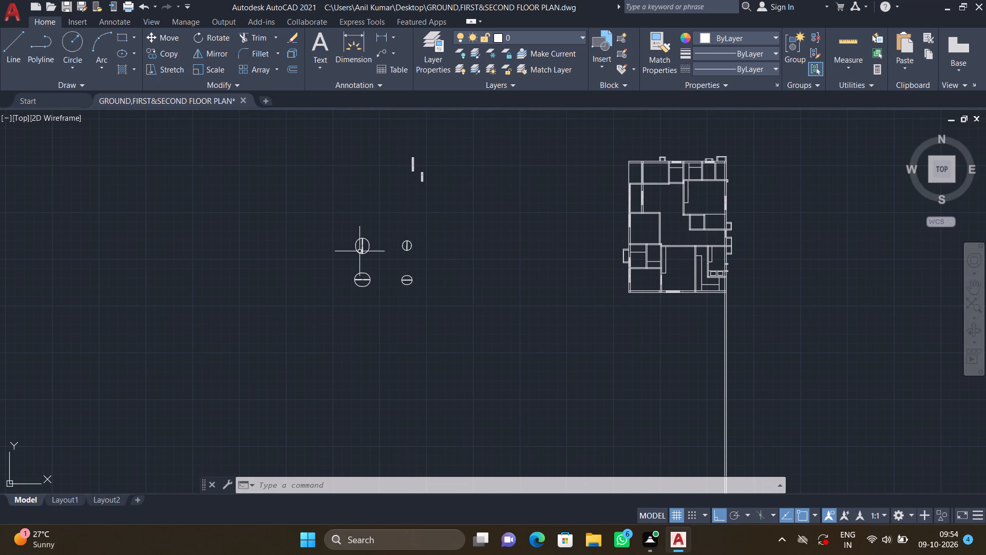
{"action": "scroll", "coordinate": [355, 247], "scroll_direction": "up", "scroll_amount": 1}
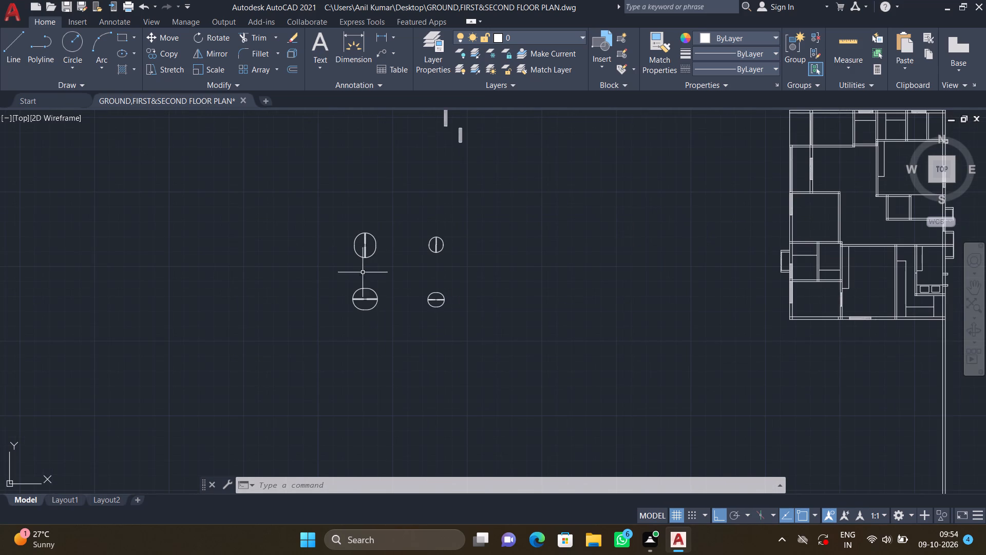
{"action": "middle_click_drag", "start_coordinate": [385, 268], "coordinate": [402, 293]}
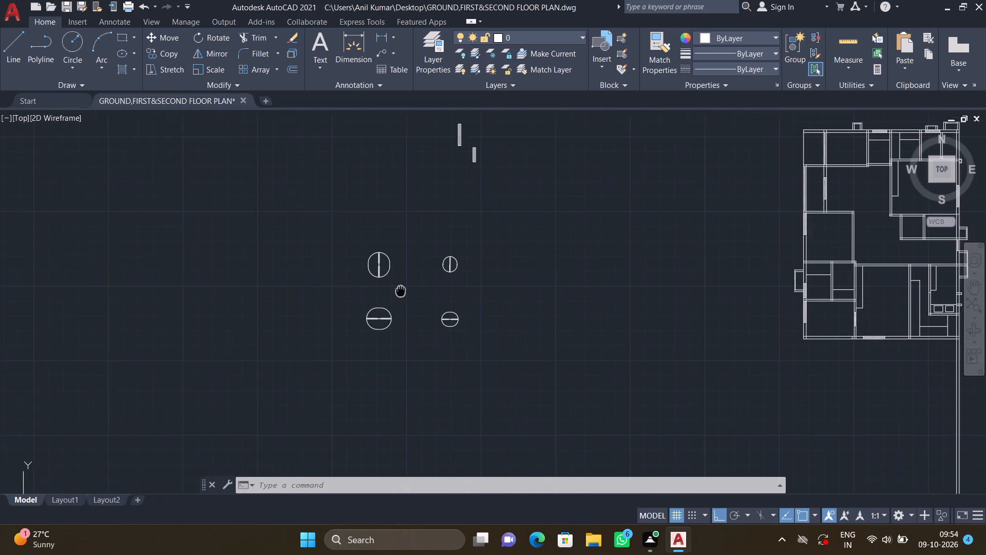
{"action": "middle_click_drag", "start_coordinate": [402, 293], "coordinate": [404, 296]}
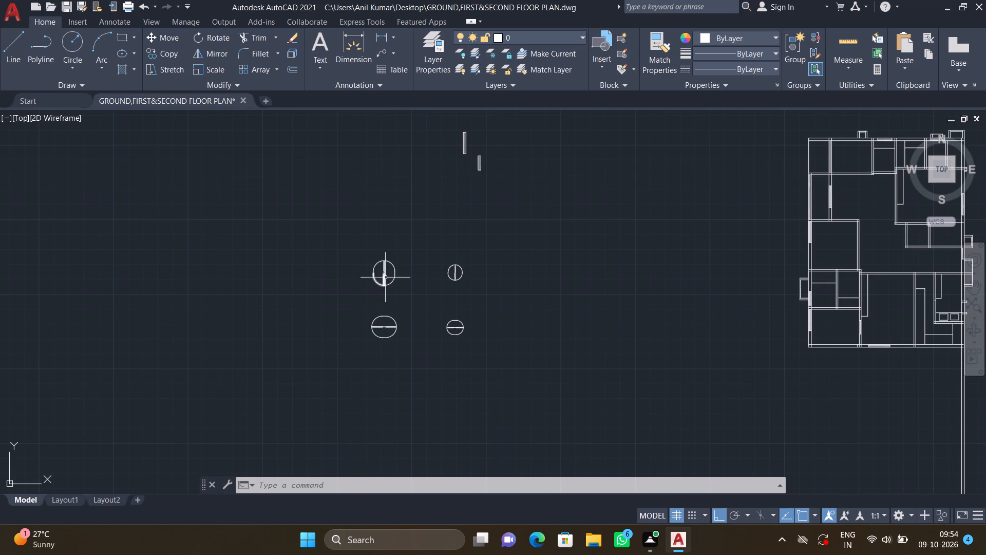
{"action": "scroll", "coordinate": [404, 268], "scroll_direction": "up", "scroll_amount": 3}
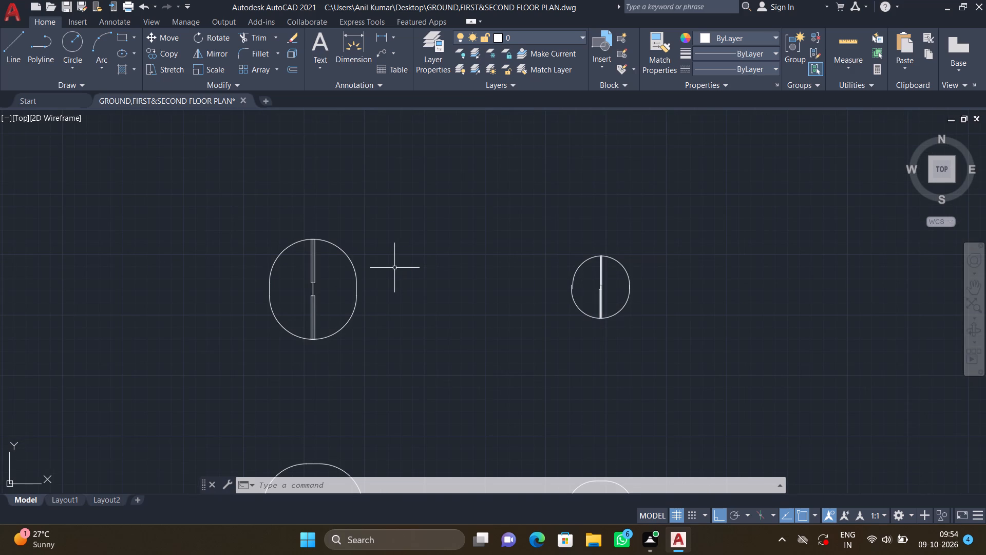
{"action": "key", "text": "c"}
{"action": "key", "text": "o"}
{"action": "key", "text": "Return"}
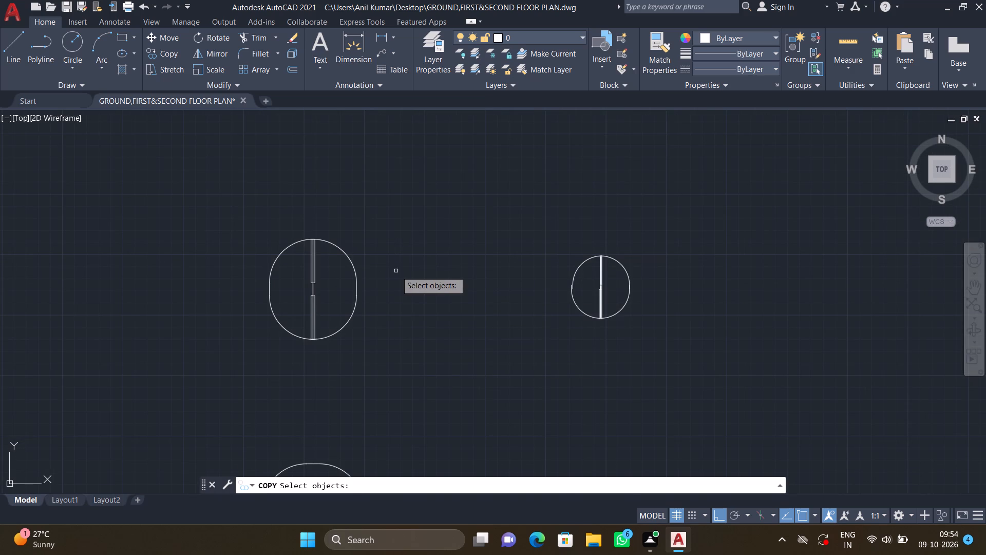
{"action": "left_click", "coordinate": [354, 264]}
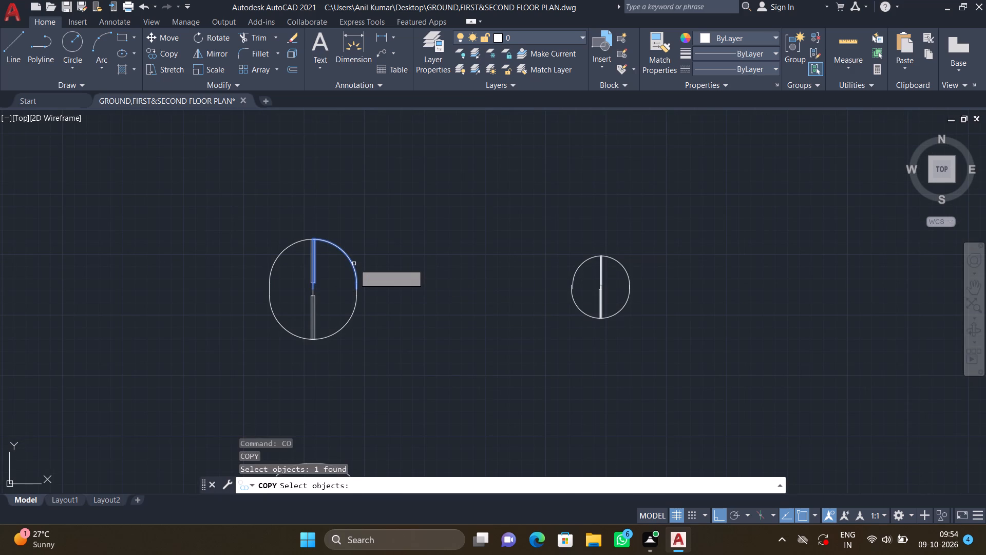
{"action": "key", "text": "Return"}
{"action": "left_click", "coordinate": [314, 288]}
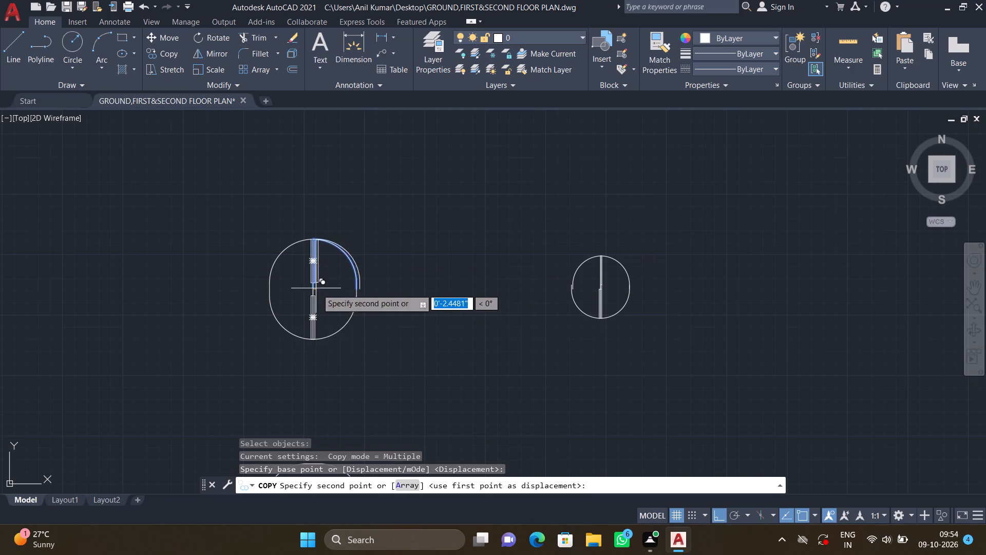
{"action": "scroll", "coordinate": [476, 343], "scroll_direction": "down", "scroll_amount": 4}
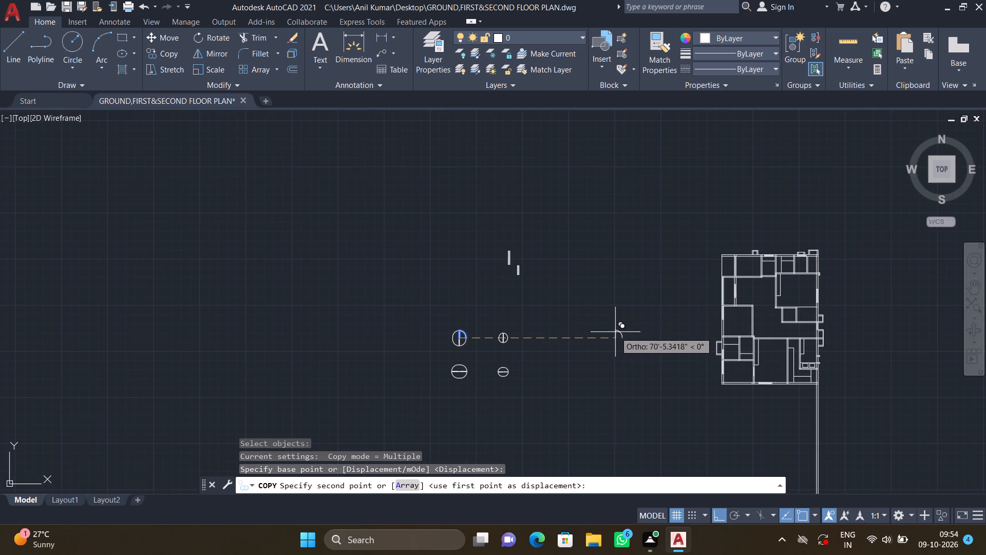
{"action": "key", "text": "F8"}
{"action": "scroll", "coordinate": [626, 304], "scroll_direction": "down", "scroll_amount": 1}
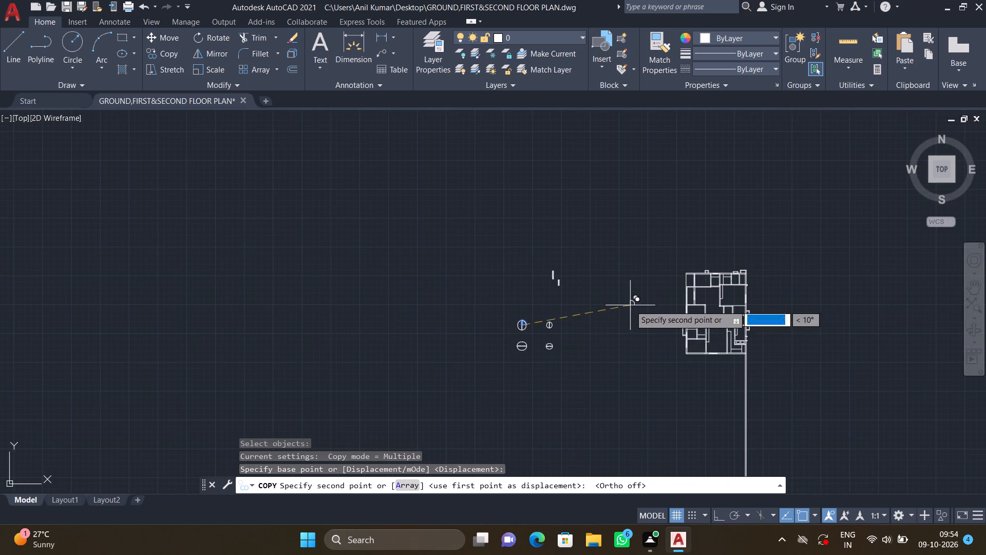
{"action": "middle_click_drag", "start_coordinate": [619, 312], "coordinate": [371, 265]}
{"action": "scroll", "coordinate": [442, 244], "scroll_direction": "up", "scroll_amount": 3}
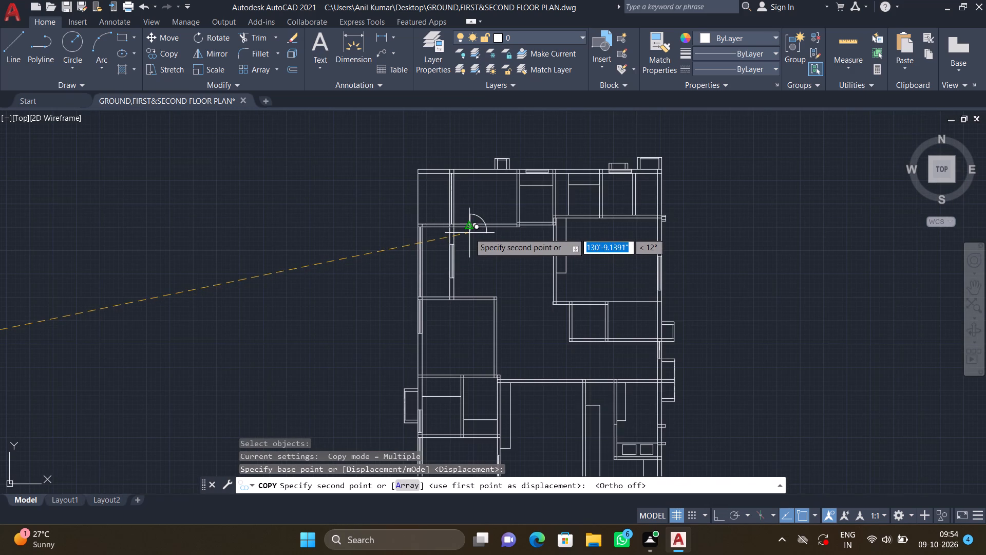
{"action": "middle_click_drag", "start_coordinate": [472, 257], "coordinate": [434, 261]}
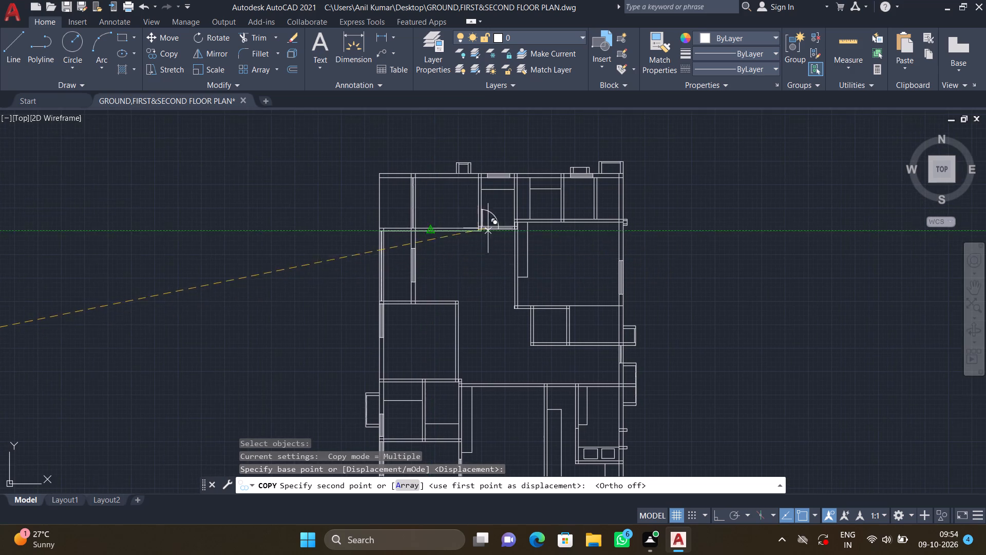
{"action": "scroll", "coordinate": [484, 229], "scroll_direction": "up", "scroll_amount": 4}
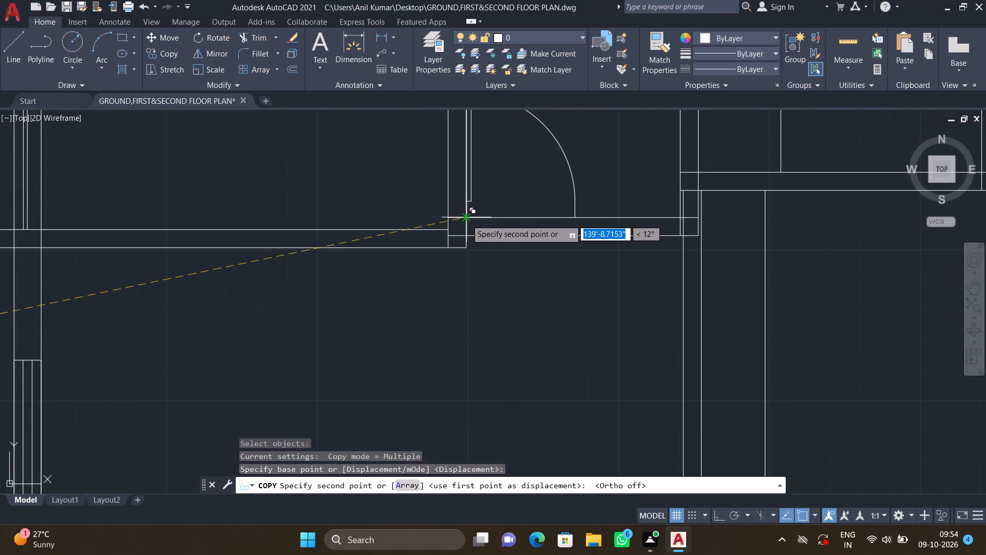
{"action": "scroll", "coordinate": [467, 221], "scroll_direction": "down", "scroll_amount": 1}
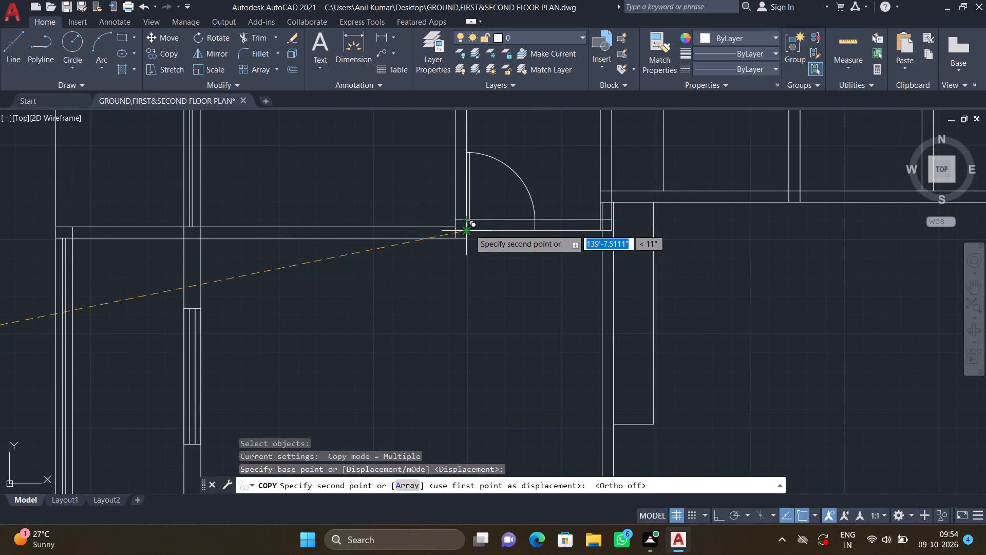
{"action": "scroll", "coordinate": [469, 230], "scroll_direction": "up", "scroll_amount": 2}
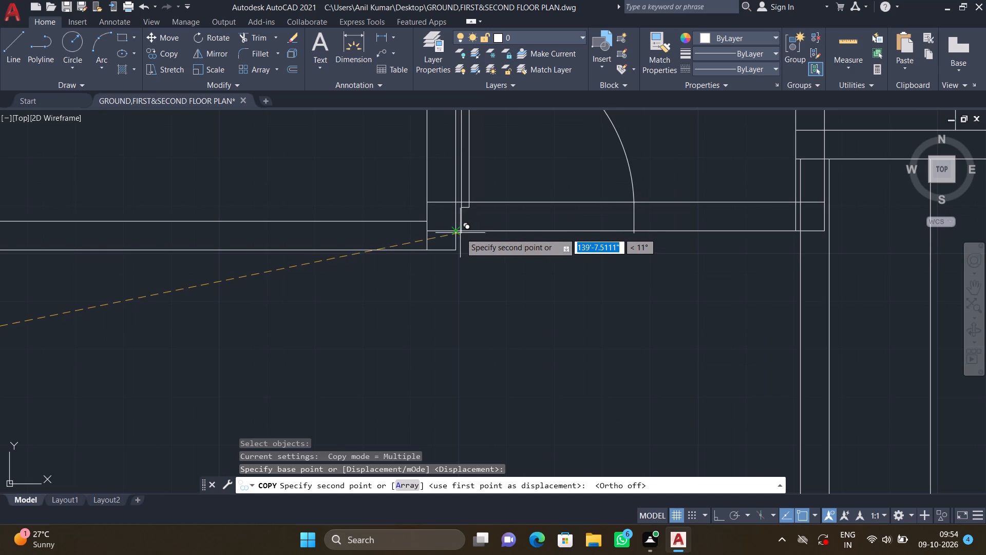
{"action": "scroll", "coordinate": [457, 231], "scroll_direction": "up", "scroll_amount": 1}
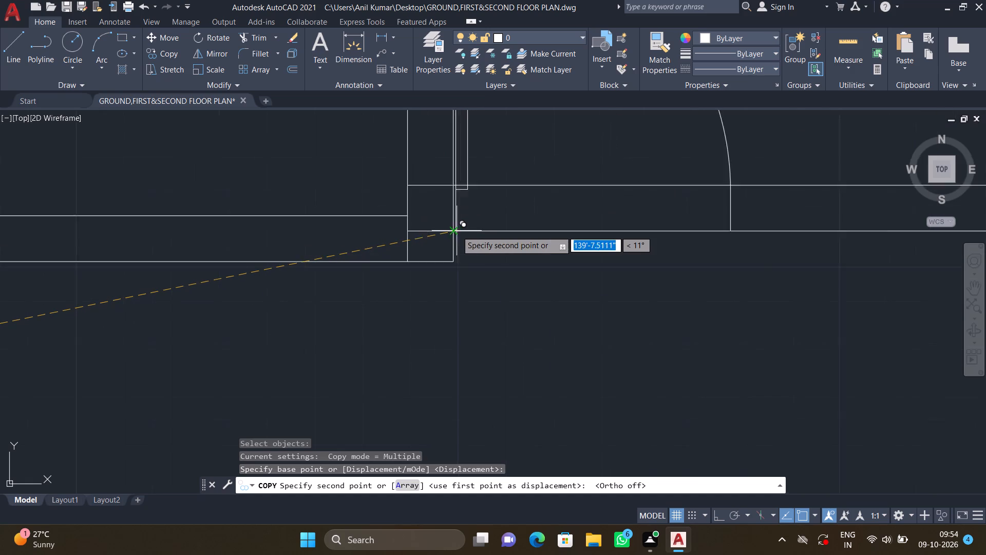
{"action": "scroll", "coordinate": [457, 231], "scroll_direction": "up", "scroll_amount": 1}
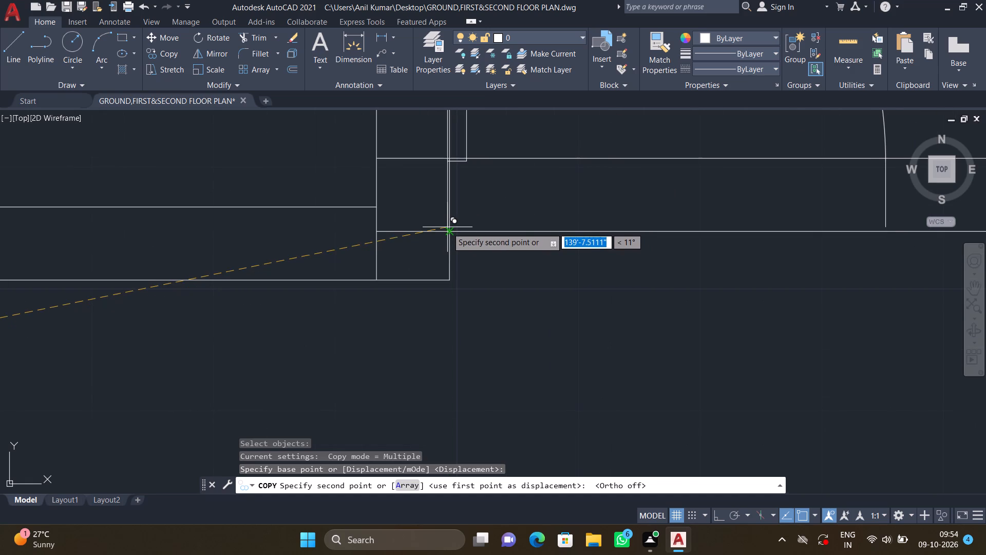
{"action": "left_click", "coordinate": [447, 230]}
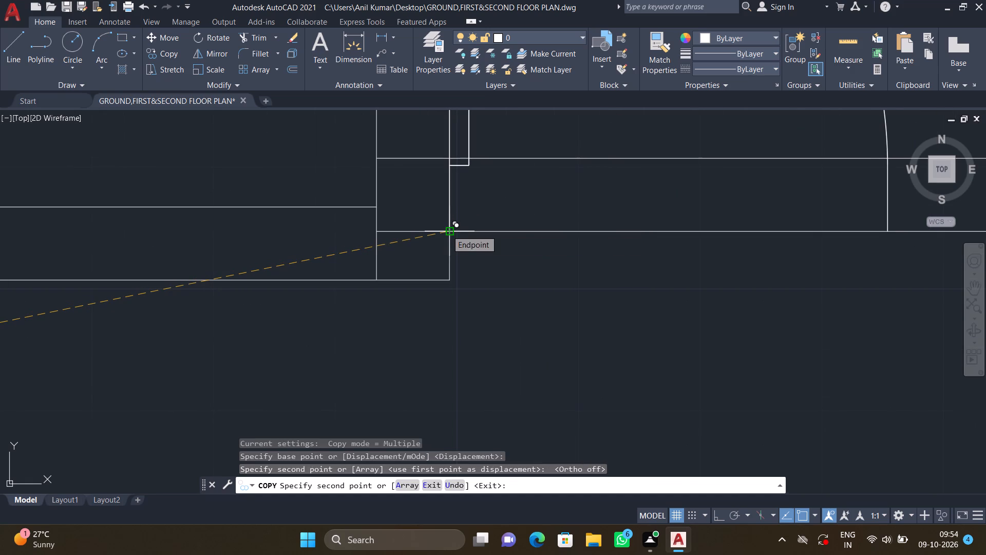
{"action": "key", "text": "Return"}
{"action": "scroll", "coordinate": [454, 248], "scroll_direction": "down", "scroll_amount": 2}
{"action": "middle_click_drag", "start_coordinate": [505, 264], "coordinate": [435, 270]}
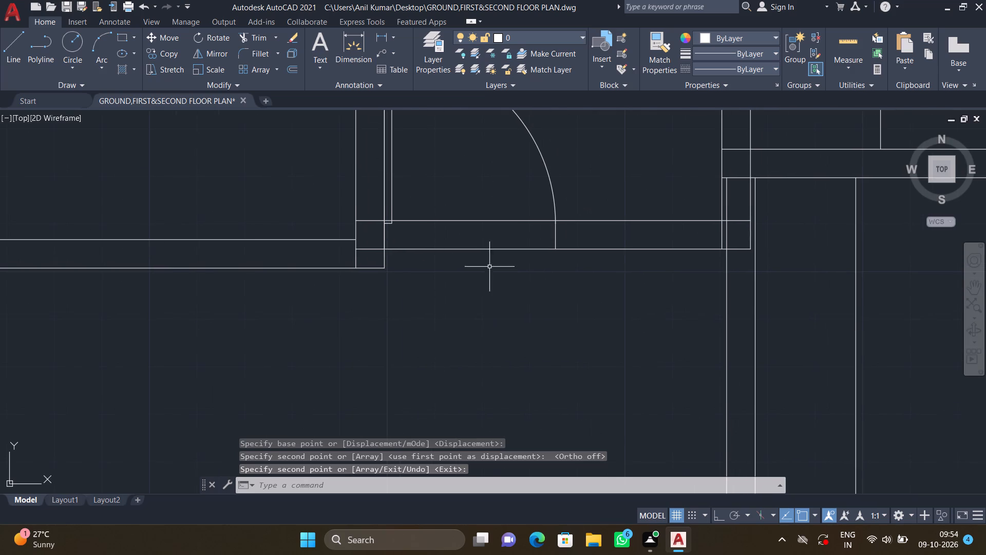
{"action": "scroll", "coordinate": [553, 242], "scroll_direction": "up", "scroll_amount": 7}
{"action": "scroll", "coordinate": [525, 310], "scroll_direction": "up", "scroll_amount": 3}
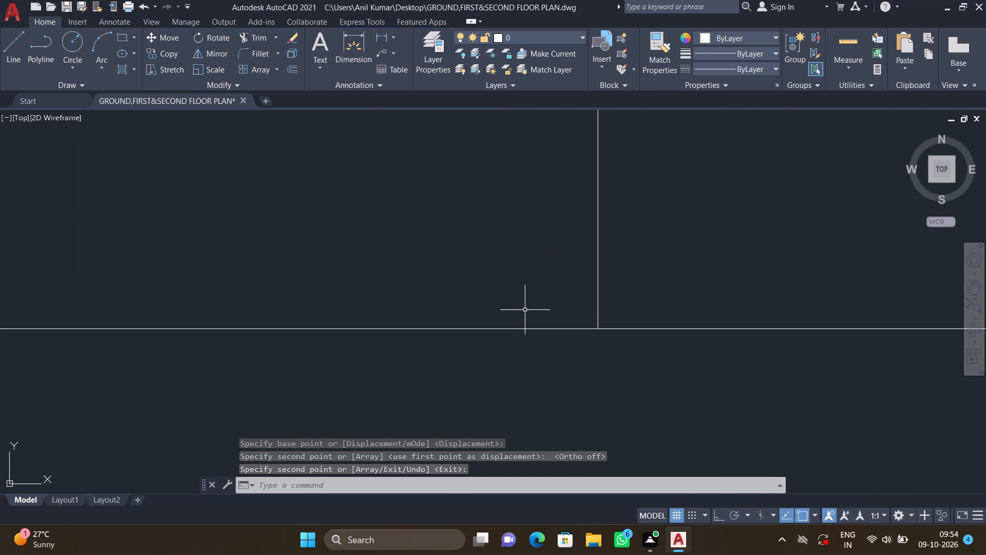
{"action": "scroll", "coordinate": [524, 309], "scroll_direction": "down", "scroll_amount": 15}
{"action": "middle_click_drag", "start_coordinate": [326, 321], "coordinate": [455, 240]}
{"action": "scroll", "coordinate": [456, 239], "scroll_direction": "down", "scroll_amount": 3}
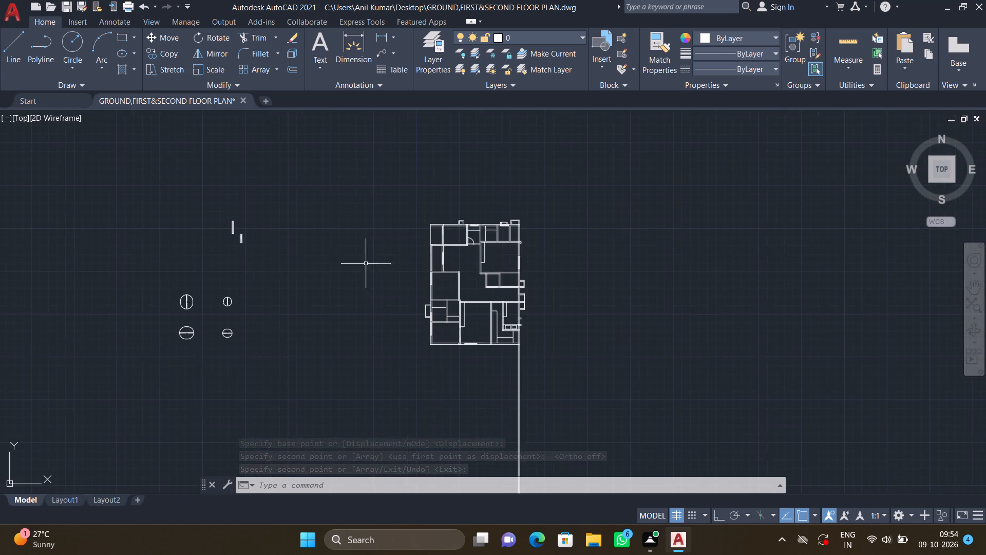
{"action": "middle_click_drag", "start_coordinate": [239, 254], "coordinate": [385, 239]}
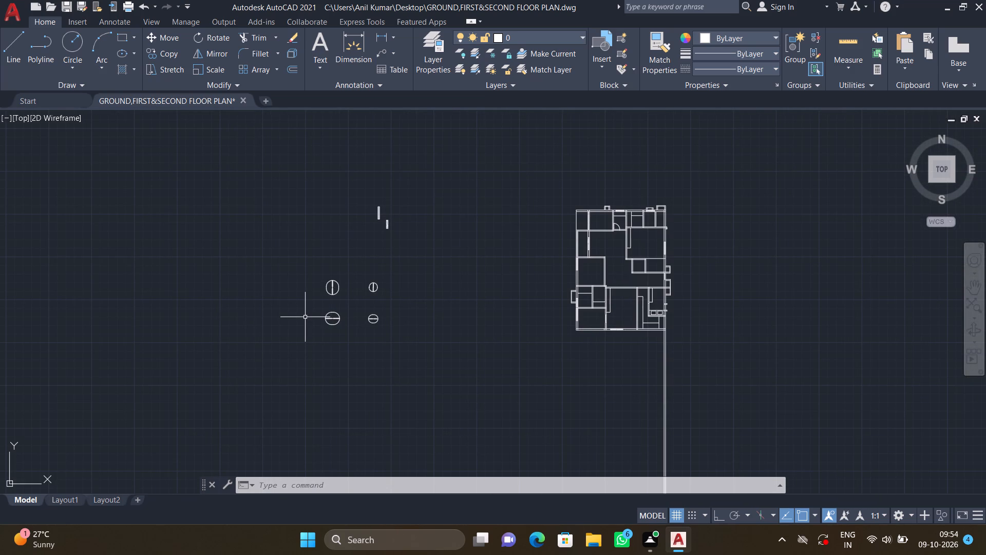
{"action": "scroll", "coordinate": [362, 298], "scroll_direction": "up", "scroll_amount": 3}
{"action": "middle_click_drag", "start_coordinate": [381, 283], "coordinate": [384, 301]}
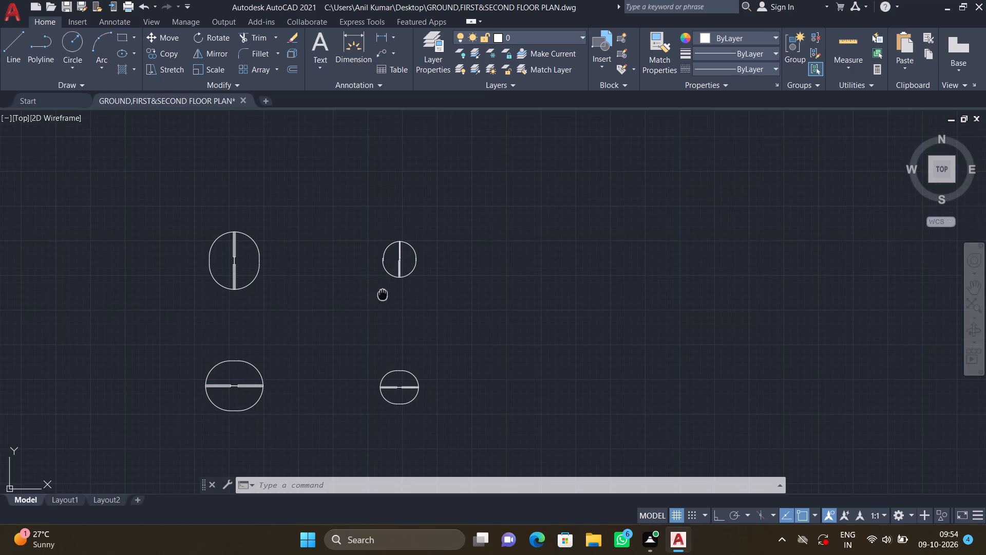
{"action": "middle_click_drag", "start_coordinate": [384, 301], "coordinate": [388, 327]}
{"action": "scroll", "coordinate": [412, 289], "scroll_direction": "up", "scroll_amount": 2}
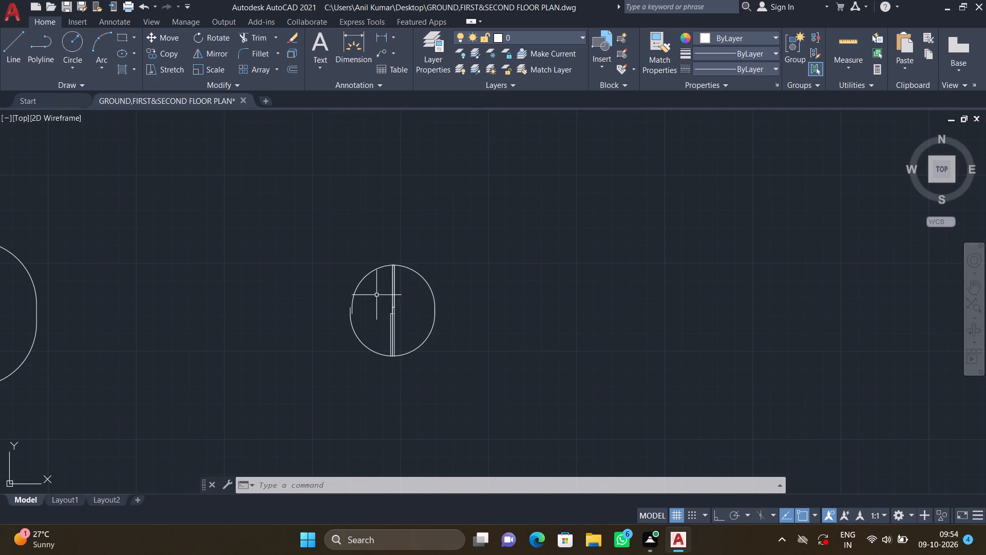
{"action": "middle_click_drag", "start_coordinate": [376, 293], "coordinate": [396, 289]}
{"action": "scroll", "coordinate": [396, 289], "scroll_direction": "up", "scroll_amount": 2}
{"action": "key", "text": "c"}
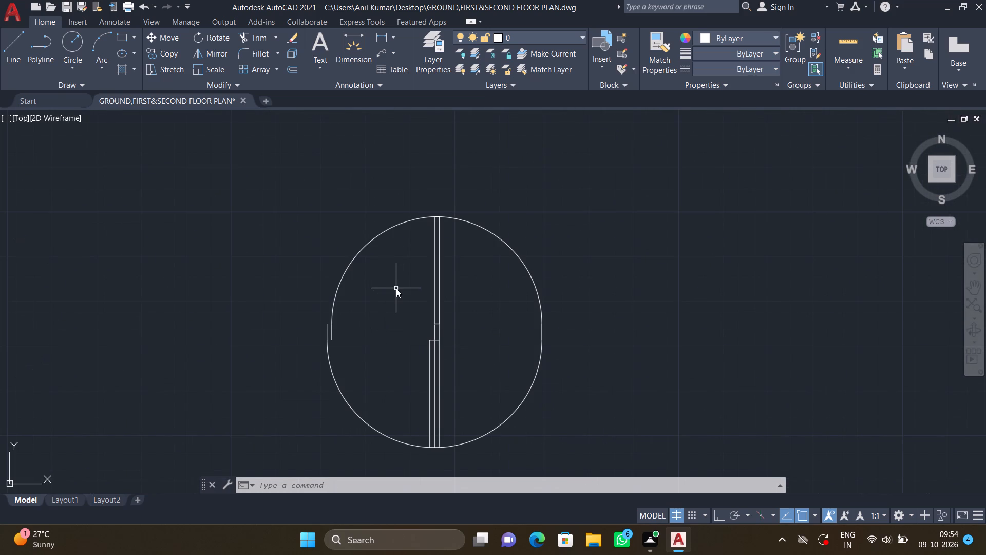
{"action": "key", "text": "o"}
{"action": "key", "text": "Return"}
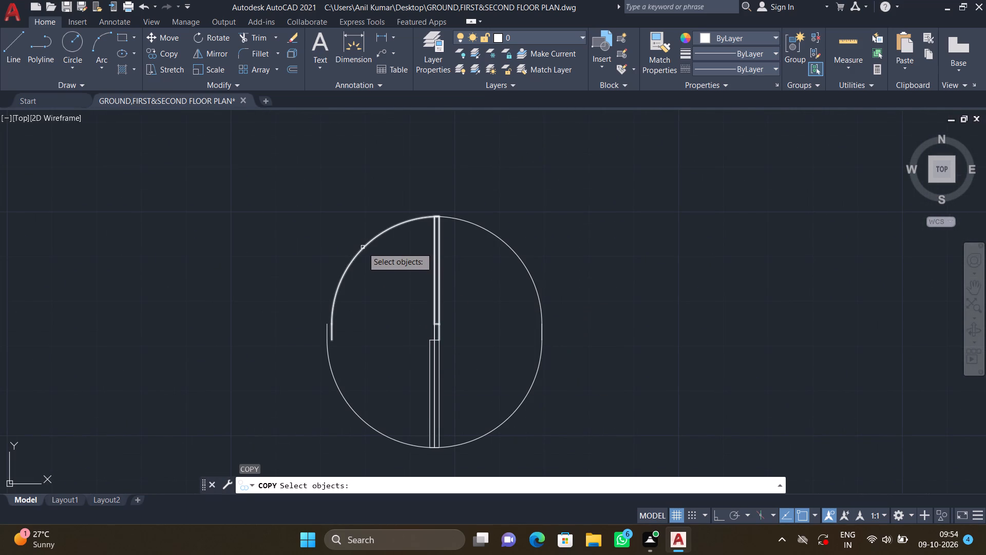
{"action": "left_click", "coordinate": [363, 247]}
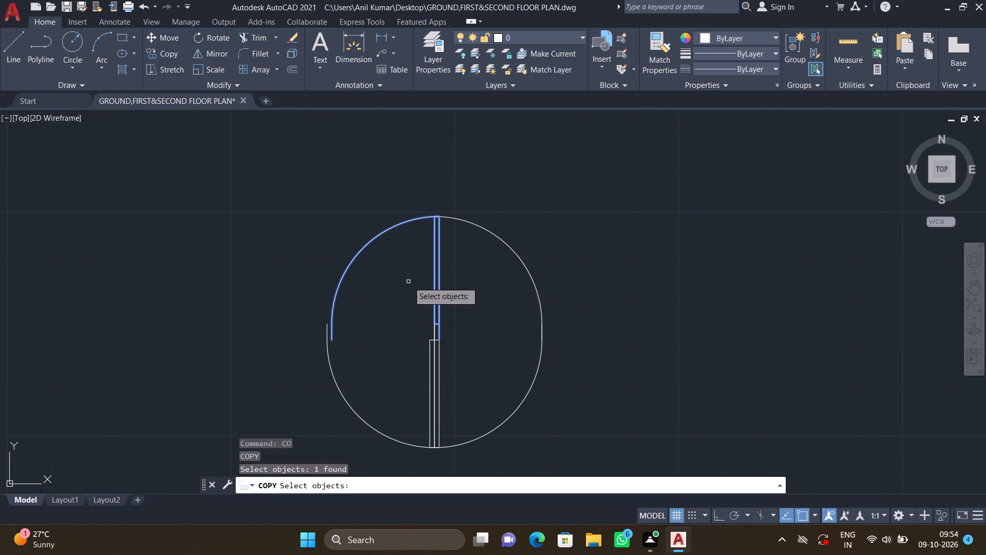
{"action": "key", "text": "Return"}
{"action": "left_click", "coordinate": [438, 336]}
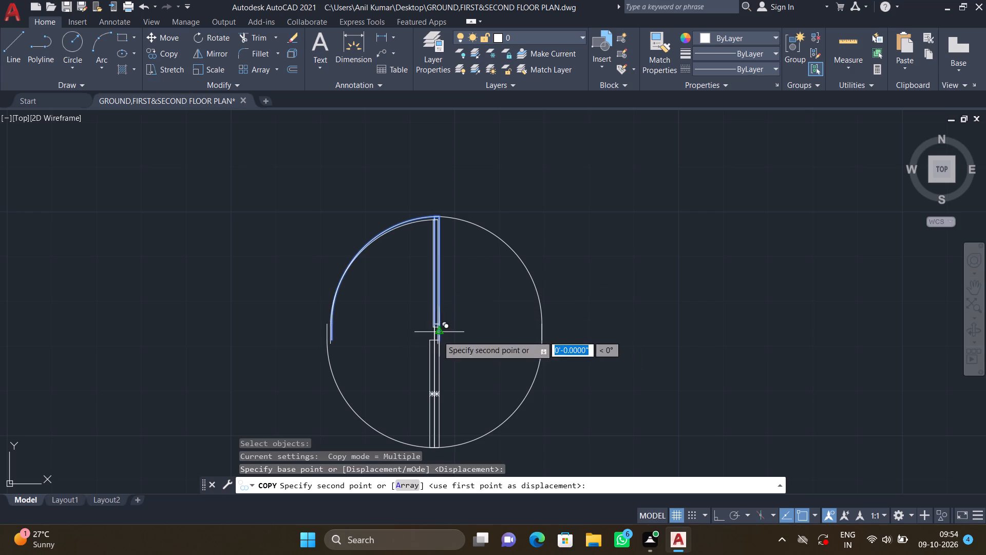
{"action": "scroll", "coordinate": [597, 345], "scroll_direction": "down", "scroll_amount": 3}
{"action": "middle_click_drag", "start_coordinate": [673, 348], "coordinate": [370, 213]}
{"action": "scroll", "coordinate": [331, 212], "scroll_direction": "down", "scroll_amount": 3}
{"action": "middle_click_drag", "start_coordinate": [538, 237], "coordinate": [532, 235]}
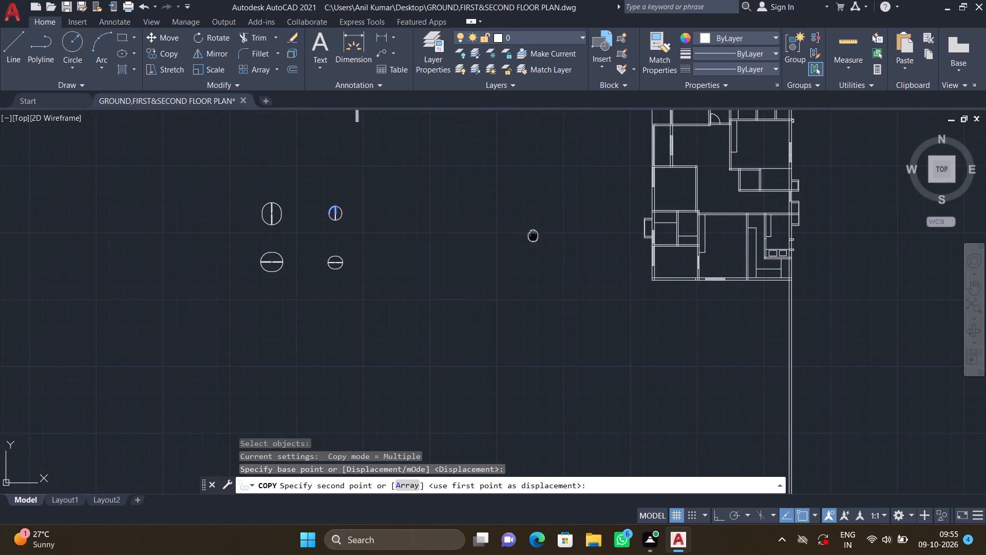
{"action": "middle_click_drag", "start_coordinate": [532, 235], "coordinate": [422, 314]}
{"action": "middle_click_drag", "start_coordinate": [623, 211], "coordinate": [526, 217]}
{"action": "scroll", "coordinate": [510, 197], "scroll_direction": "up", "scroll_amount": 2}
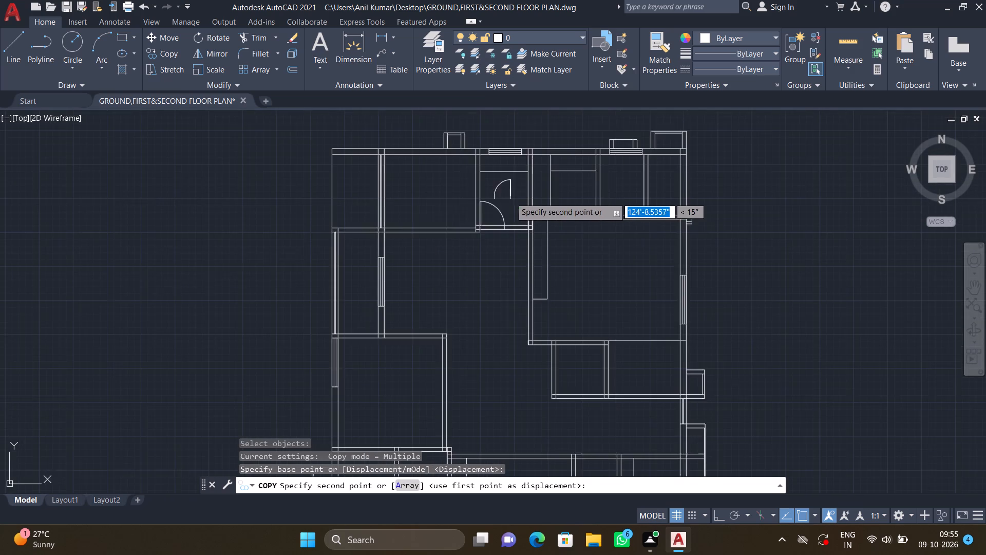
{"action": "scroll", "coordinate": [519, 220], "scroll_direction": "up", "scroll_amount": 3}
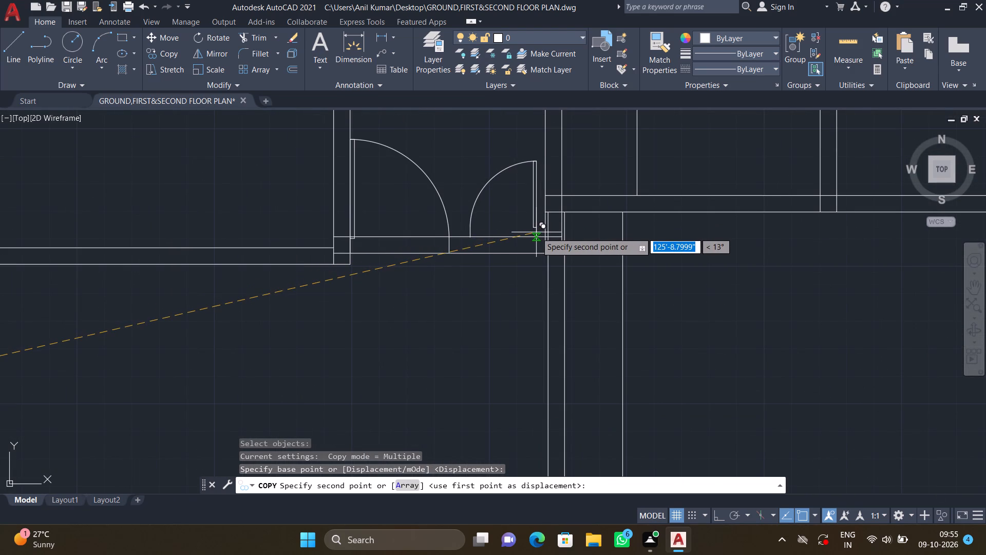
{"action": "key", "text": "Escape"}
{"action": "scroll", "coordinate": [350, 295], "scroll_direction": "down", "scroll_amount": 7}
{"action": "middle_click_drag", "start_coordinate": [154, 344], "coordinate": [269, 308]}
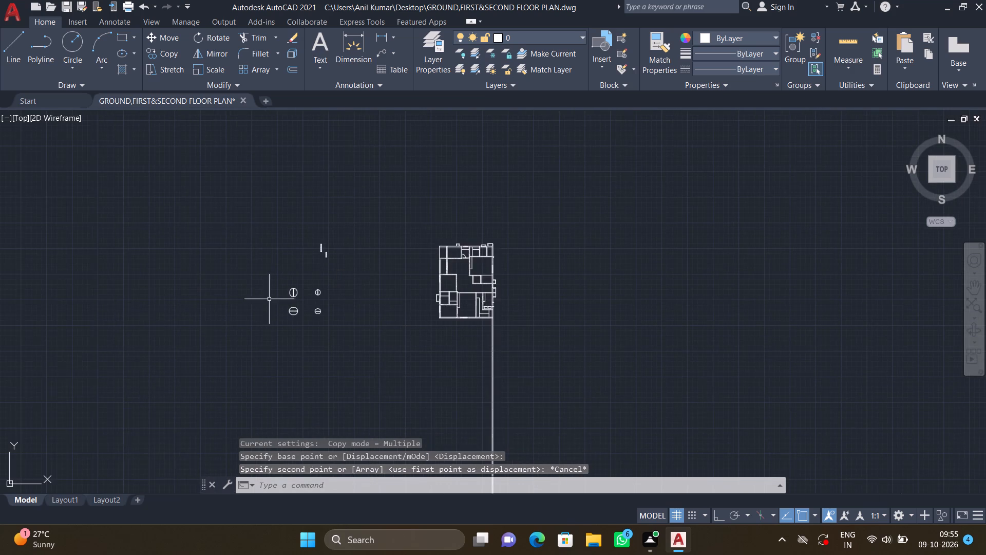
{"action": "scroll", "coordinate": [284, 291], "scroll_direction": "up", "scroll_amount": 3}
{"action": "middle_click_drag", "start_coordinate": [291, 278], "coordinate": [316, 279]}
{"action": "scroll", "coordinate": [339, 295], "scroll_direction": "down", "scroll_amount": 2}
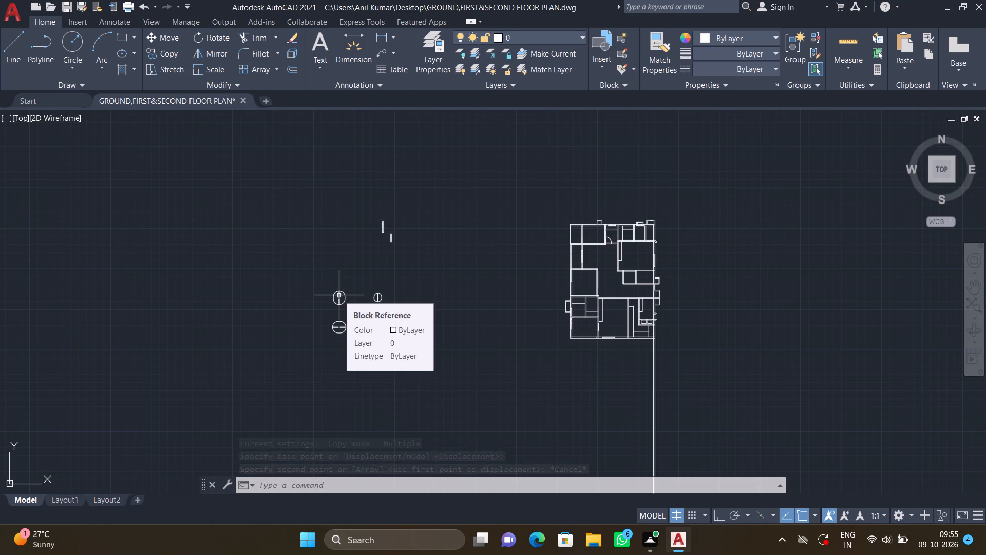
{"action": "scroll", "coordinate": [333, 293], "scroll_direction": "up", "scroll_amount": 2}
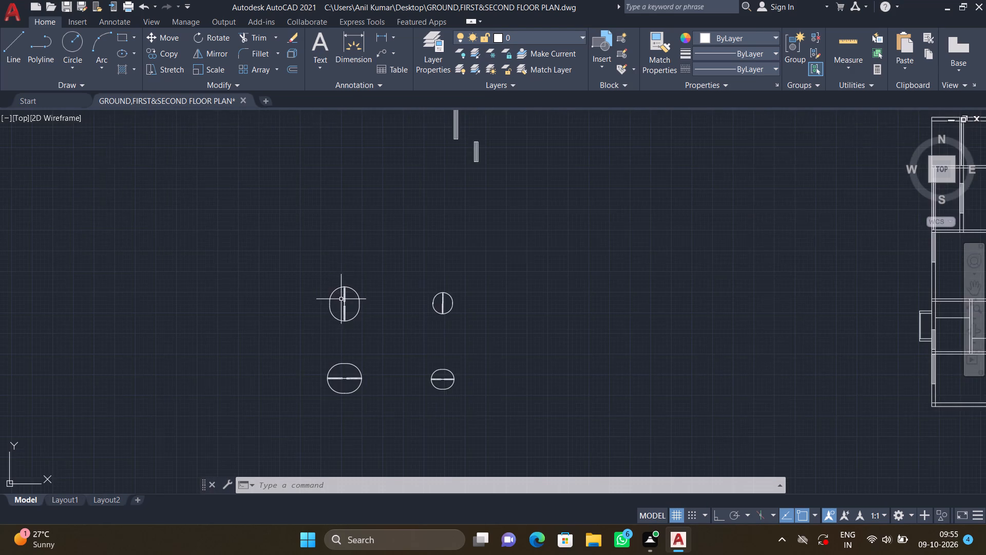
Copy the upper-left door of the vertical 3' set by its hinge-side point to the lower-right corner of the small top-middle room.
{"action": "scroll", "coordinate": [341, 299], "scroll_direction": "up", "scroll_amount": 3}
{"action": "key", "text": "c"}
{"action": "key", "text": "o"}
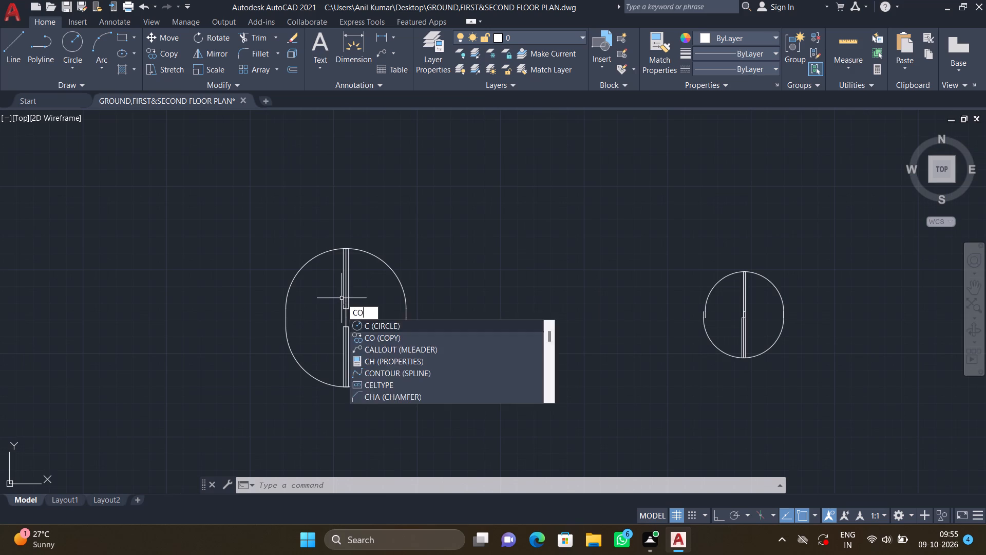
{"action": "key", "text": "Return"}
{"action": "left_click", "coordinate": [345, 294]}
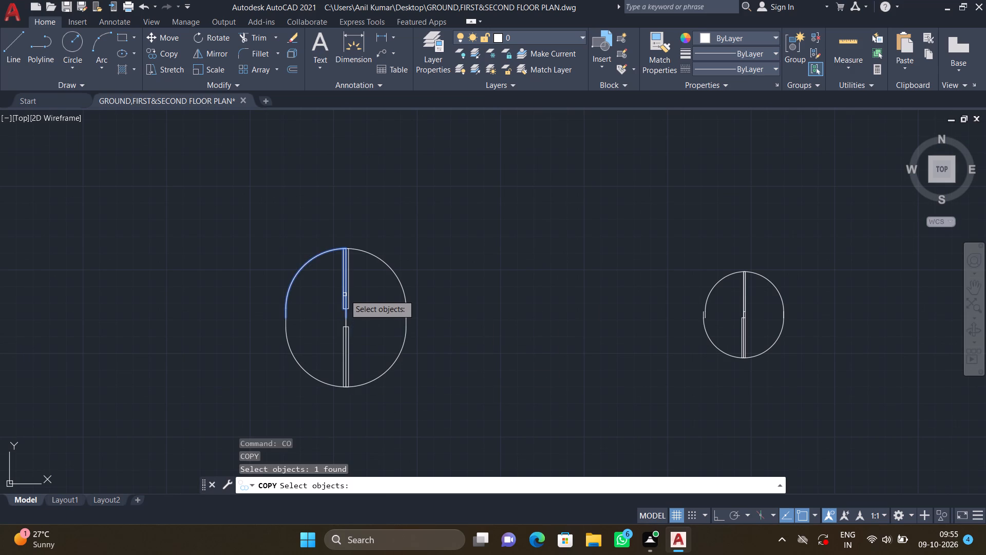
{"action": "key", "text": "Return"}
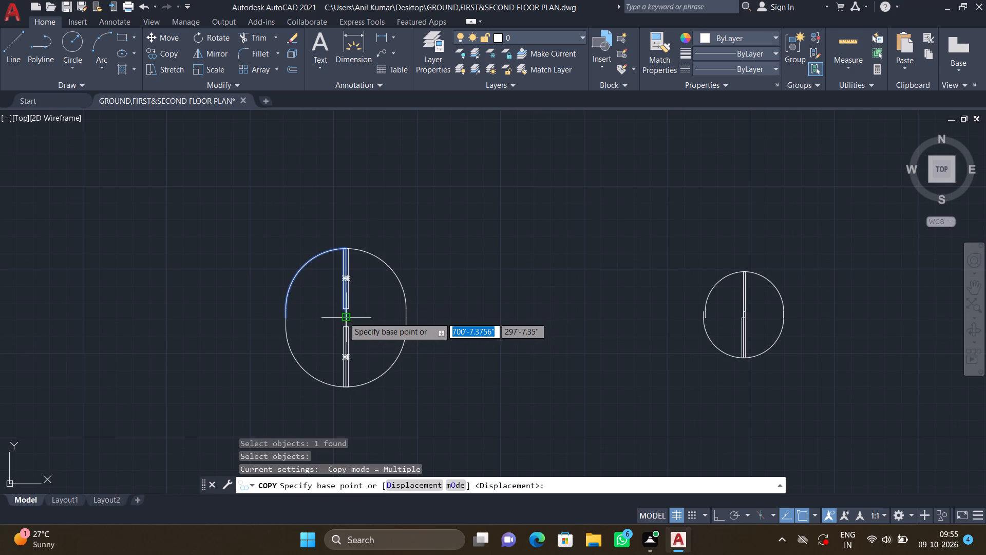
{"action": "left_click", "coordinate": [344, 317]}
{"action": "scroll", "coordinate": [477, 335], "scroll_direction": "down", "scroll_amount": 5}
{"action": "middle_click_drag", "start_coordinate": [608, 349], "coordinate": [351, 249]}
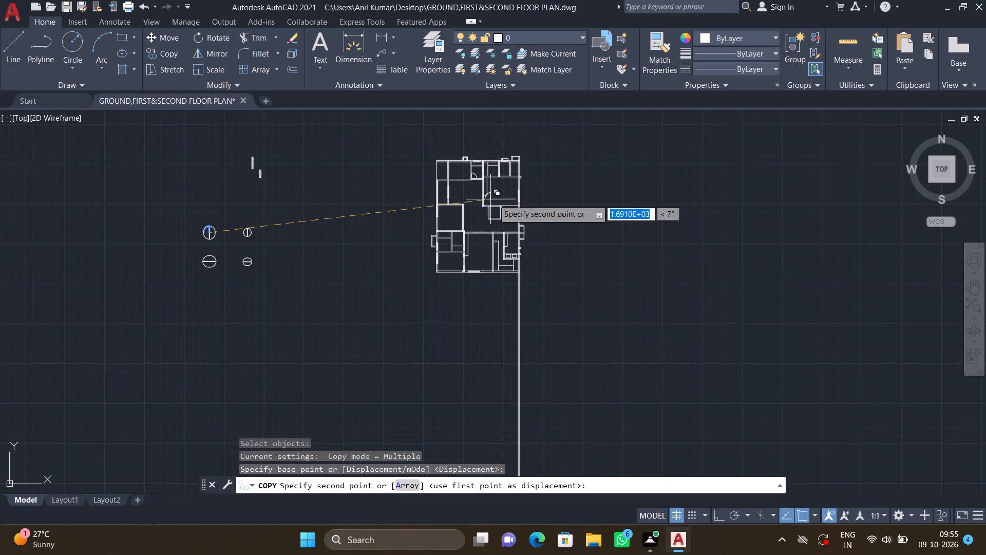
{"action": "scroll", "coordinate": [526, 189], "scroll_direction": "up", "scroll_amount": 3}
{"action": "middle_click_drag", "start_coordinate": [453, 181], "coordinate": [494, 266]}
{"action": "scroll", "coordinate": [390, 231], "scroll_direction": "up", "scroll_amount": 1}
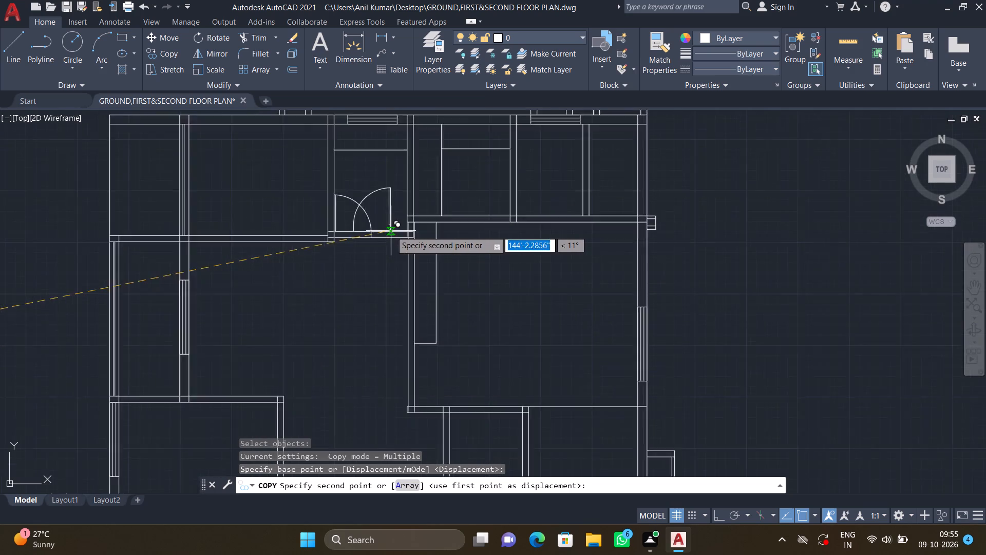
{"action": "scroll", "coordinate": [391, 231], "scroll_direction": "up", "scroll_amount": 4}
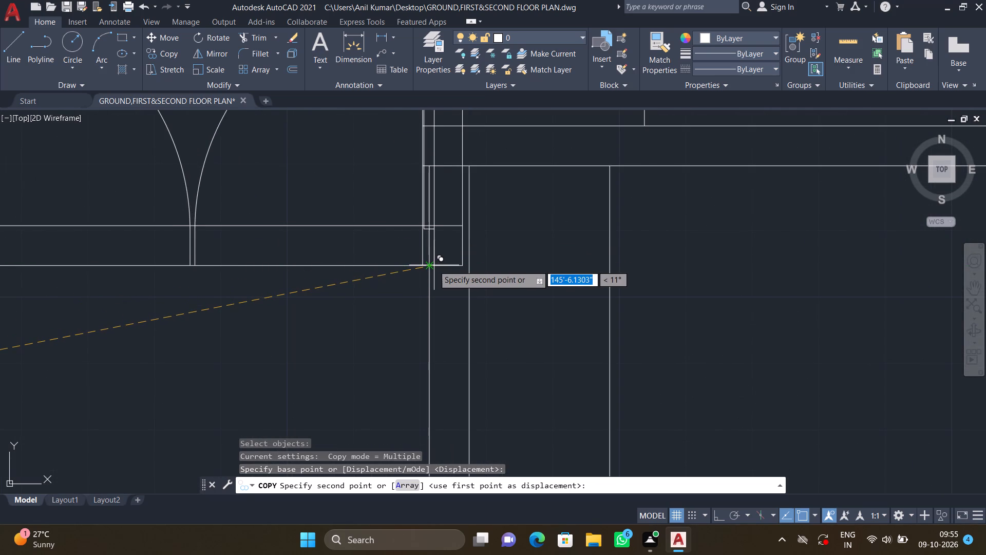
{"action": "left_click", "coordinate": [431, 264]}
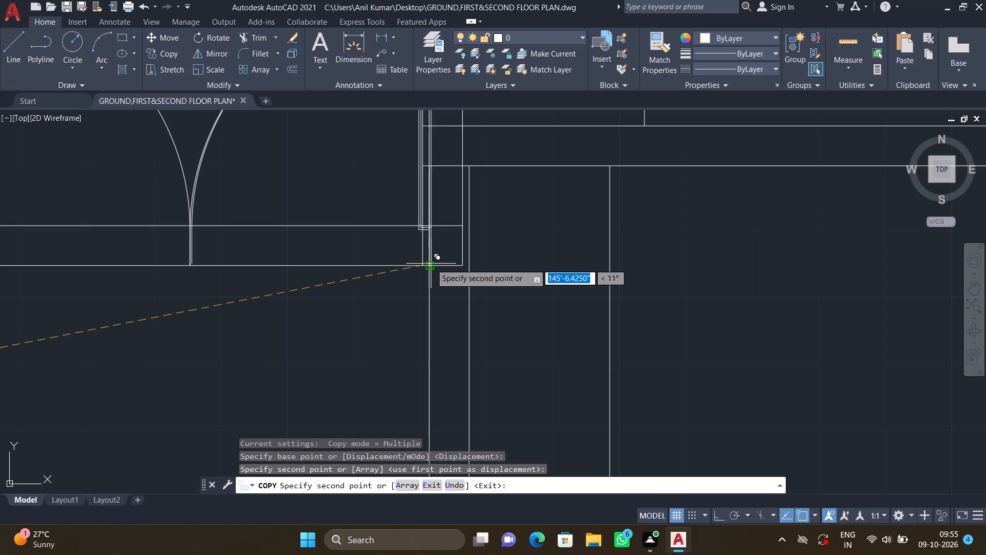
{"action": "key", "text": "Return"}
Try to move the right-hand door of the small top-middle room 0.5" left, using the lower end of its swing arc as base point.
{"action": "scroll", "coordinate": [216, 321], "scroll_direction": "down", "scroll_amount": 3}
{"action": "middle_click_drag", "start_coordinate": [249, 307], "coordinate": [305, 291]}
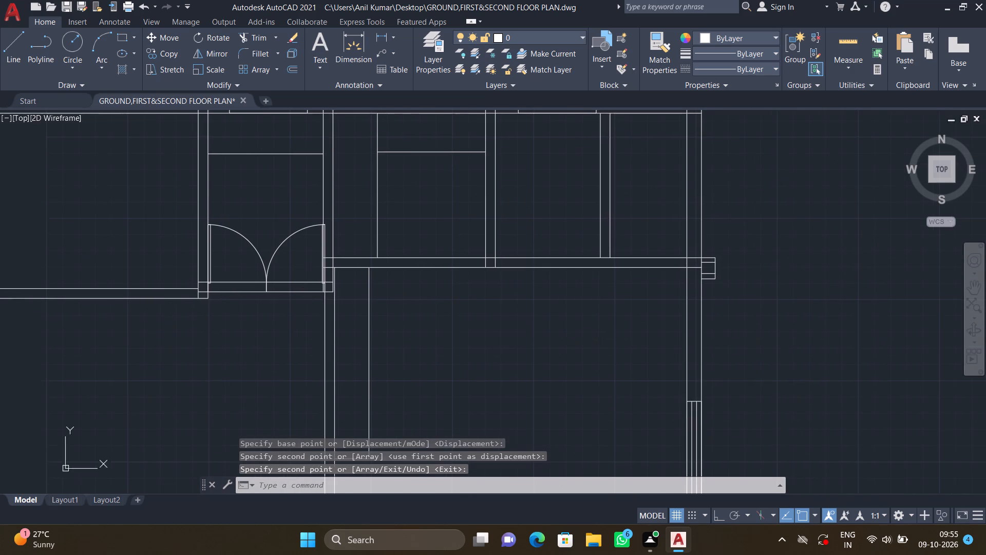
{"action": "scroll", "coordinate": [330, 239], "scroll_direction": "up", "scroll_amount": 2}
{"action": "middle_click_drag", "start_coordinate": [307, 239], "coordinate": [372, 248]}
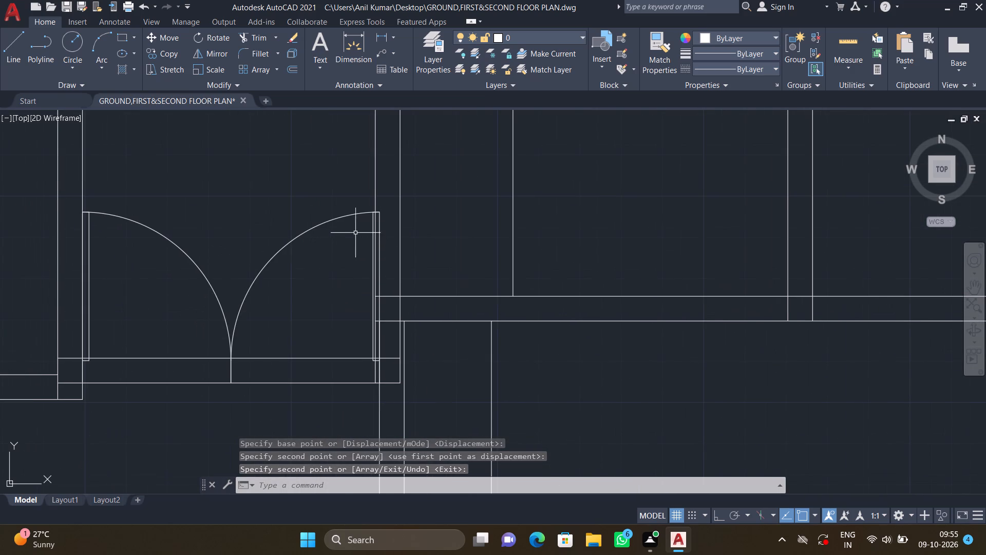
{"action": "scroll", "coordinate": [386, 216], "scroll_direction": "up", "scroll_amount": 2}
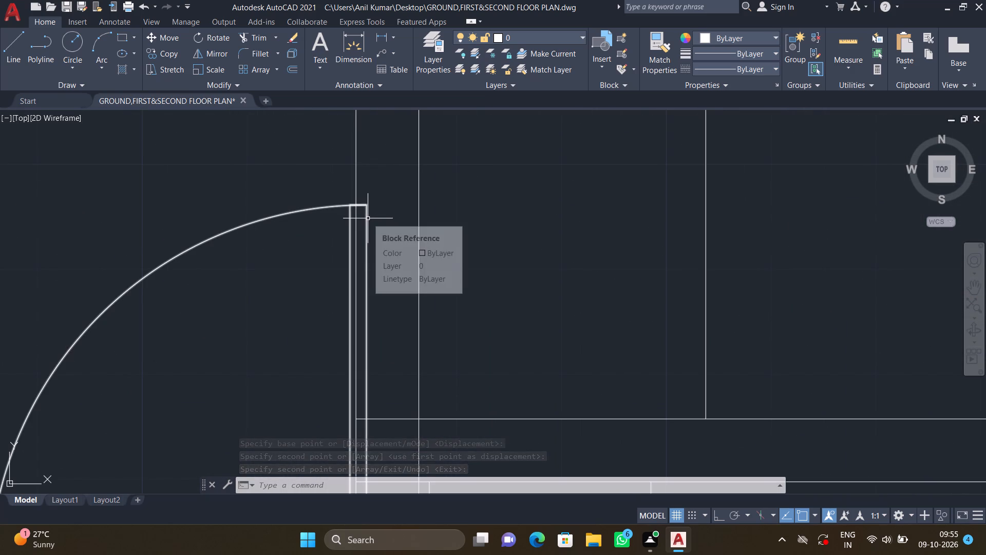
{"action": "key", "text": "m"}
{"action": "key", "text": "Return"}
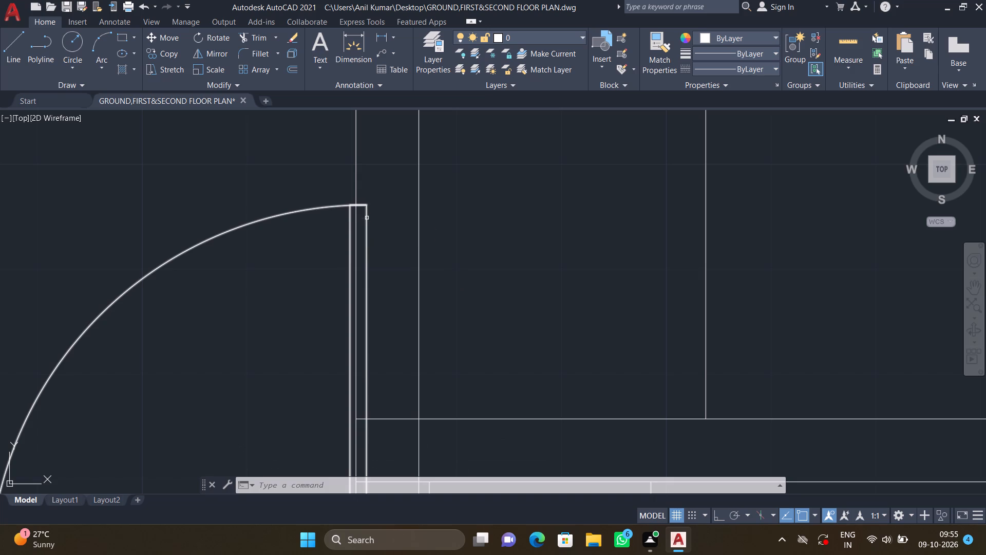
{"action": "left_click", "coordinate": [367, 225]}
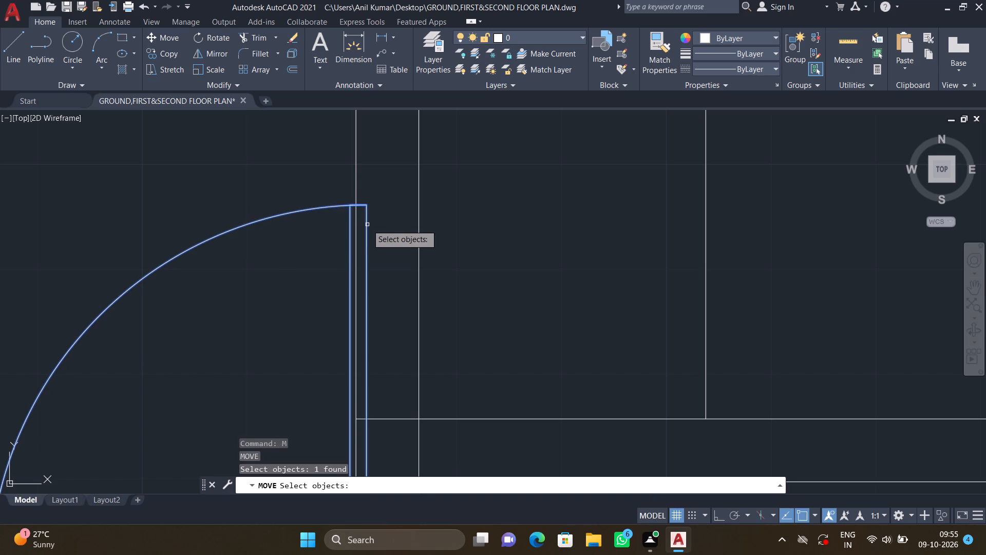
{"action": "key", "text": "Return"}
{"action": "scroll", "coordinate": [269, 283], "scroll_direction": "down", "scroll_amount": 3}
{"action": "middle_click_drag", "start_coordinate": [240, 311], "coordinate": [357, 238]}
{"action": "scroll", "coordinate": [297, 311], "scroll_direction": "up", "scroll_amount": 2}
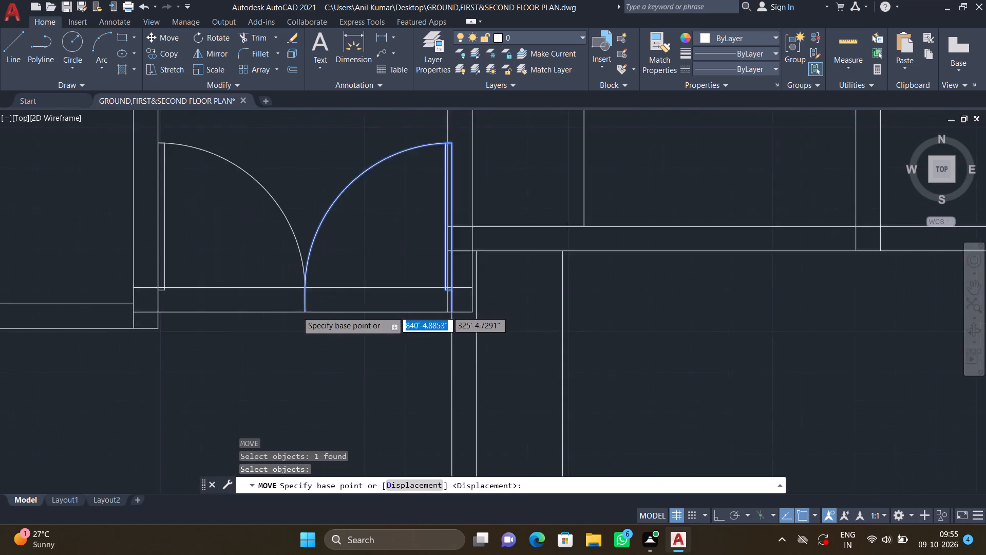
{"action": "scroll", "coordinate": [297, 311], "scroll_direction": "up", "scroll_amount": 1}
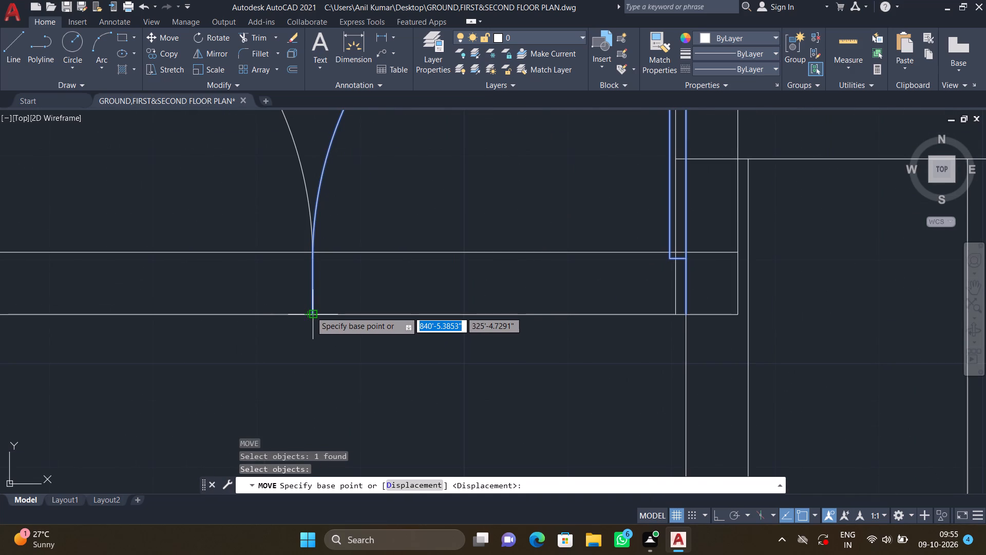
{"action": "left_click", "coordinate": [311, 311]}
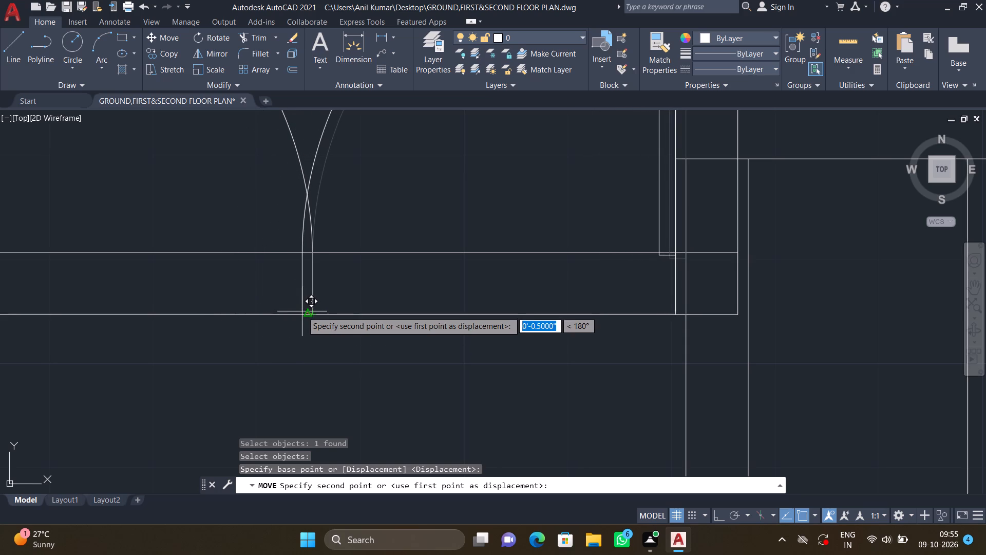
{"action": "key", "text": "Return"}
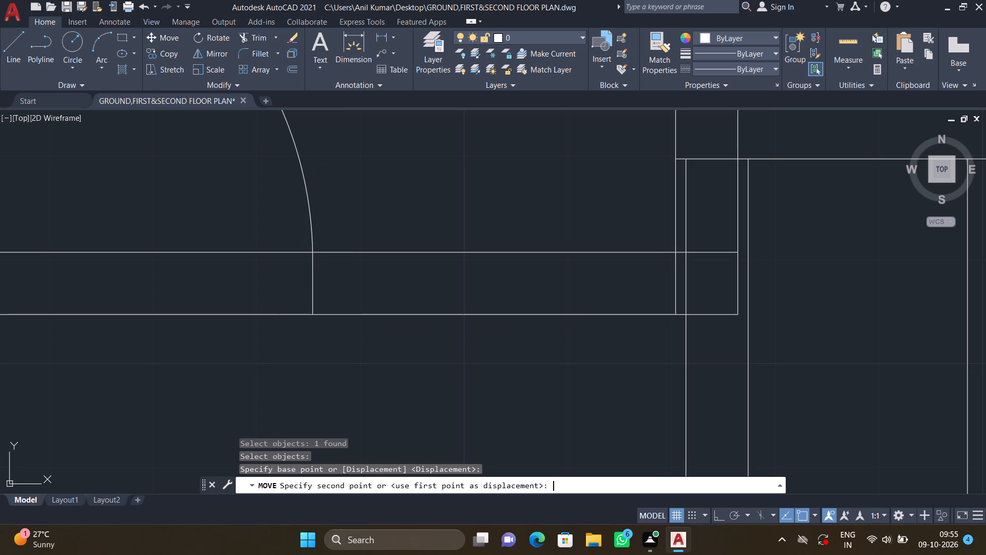
Delete the remaining 3' door at the lower-left corner of the small top-middle room.
{"action": "scroll", "coordinate": [217, 252], "scroll_direction": "down", "scroll_amount": 4}
{"action": "scroll", "coordinate": [289, 234], "scroll_direction": "down", "scroll_amount": 3}
{"action": "middle_click_drag", "start_coordinate": [306, 284], "coordinate": [355, 281]}
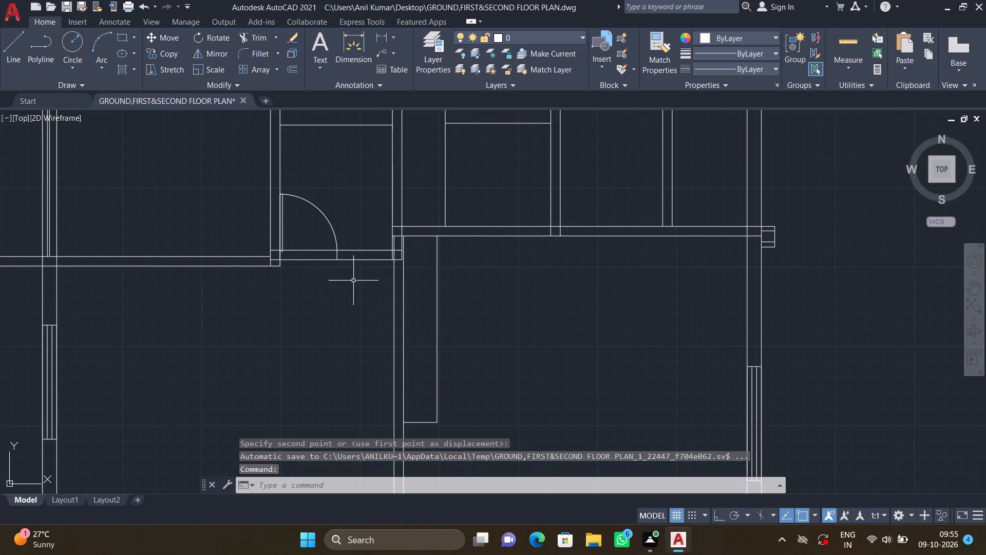
{"action": "left_click", "coordinate": [325, 216]}
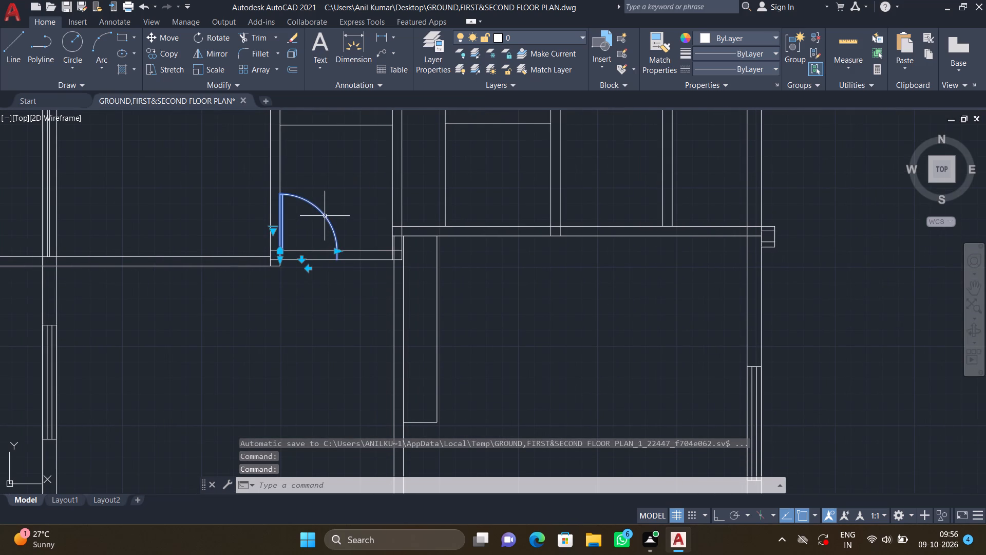
{"action": "key", "text": "Delete"}
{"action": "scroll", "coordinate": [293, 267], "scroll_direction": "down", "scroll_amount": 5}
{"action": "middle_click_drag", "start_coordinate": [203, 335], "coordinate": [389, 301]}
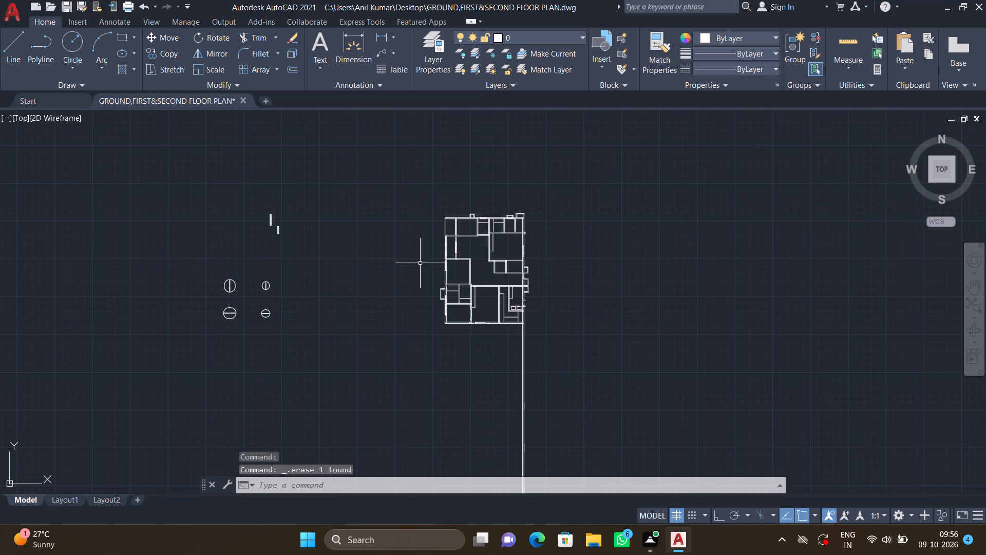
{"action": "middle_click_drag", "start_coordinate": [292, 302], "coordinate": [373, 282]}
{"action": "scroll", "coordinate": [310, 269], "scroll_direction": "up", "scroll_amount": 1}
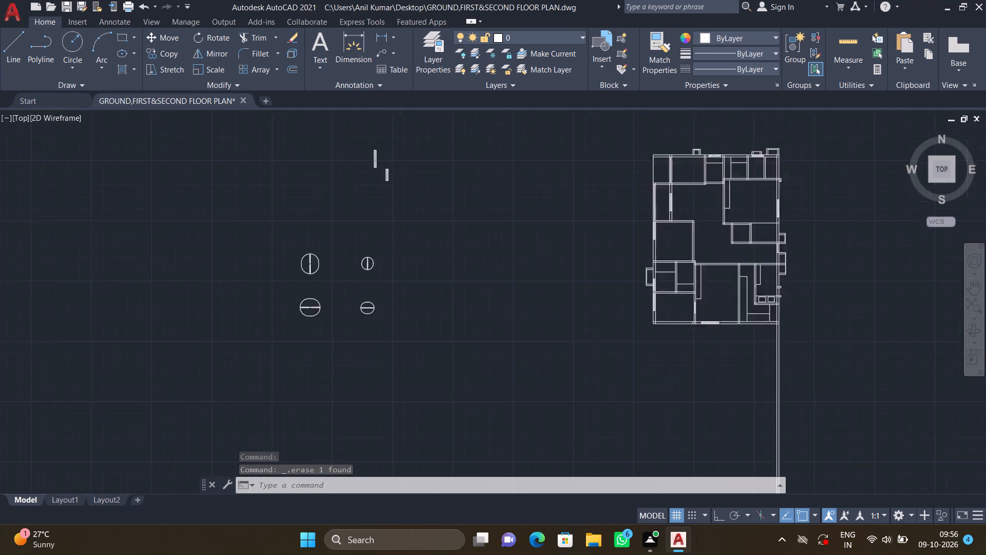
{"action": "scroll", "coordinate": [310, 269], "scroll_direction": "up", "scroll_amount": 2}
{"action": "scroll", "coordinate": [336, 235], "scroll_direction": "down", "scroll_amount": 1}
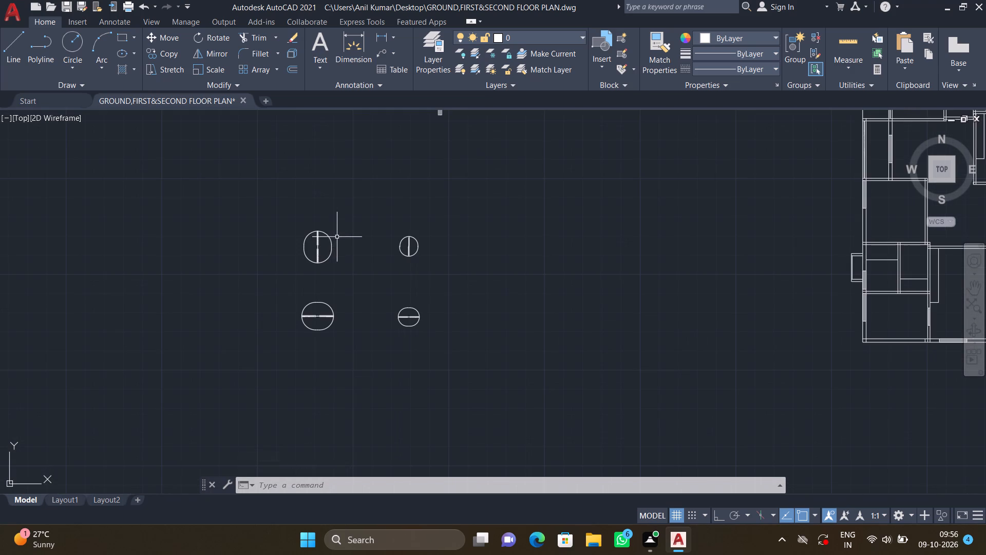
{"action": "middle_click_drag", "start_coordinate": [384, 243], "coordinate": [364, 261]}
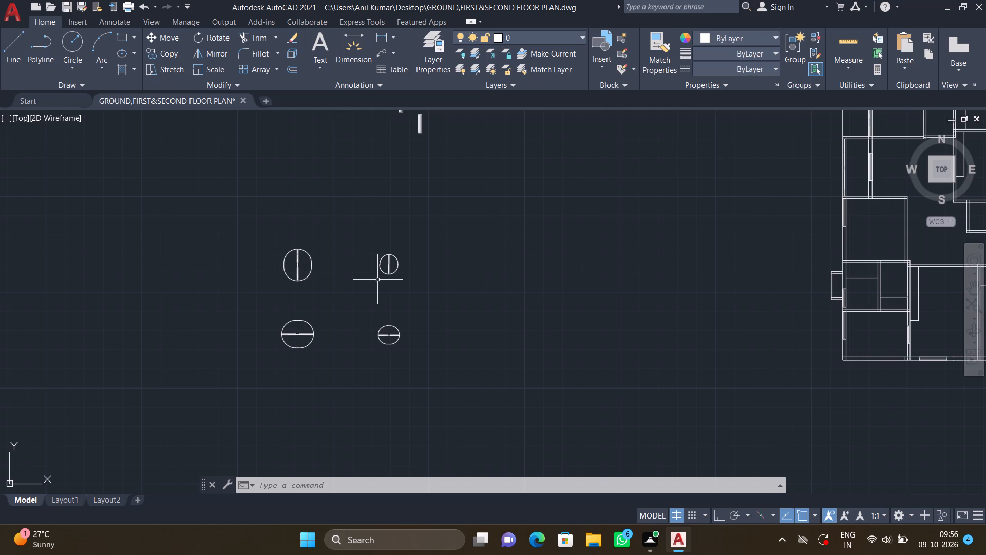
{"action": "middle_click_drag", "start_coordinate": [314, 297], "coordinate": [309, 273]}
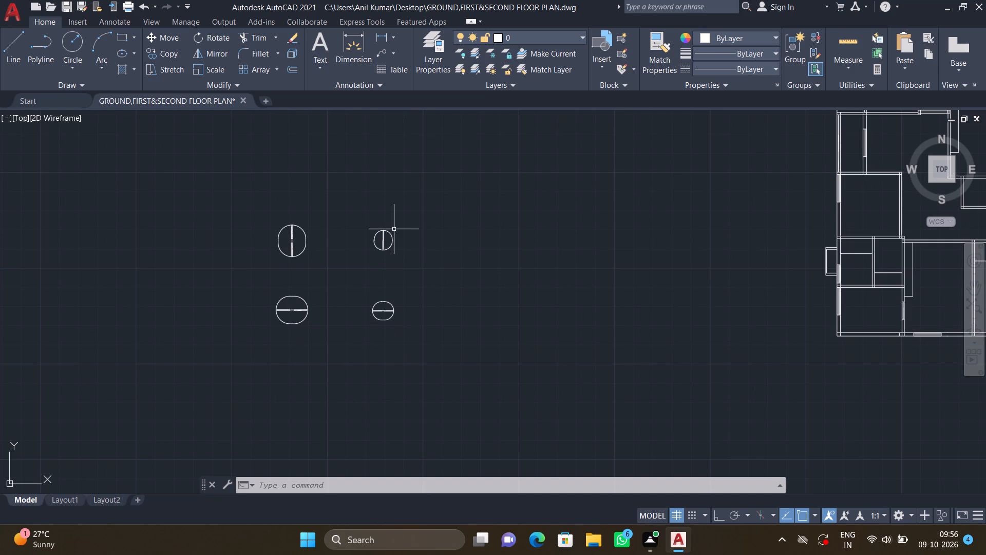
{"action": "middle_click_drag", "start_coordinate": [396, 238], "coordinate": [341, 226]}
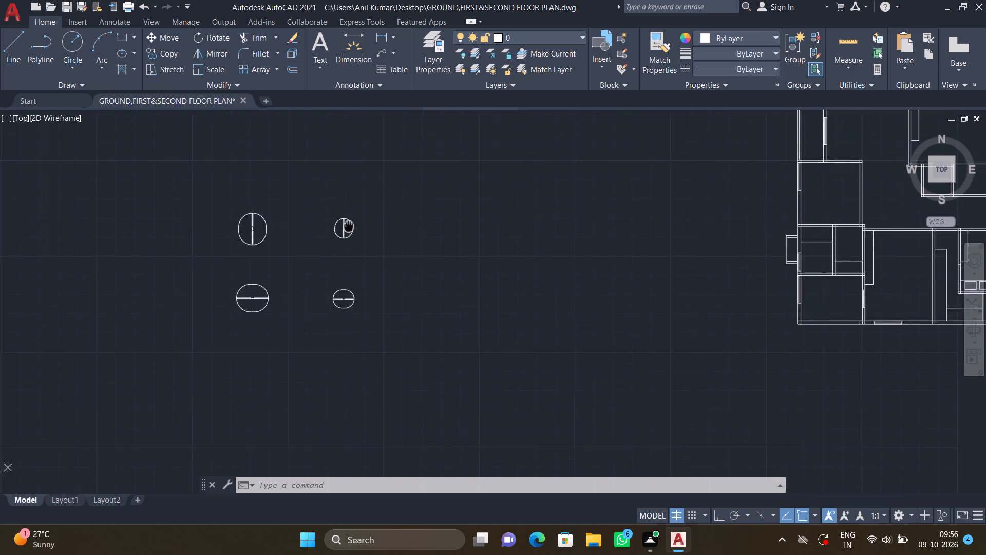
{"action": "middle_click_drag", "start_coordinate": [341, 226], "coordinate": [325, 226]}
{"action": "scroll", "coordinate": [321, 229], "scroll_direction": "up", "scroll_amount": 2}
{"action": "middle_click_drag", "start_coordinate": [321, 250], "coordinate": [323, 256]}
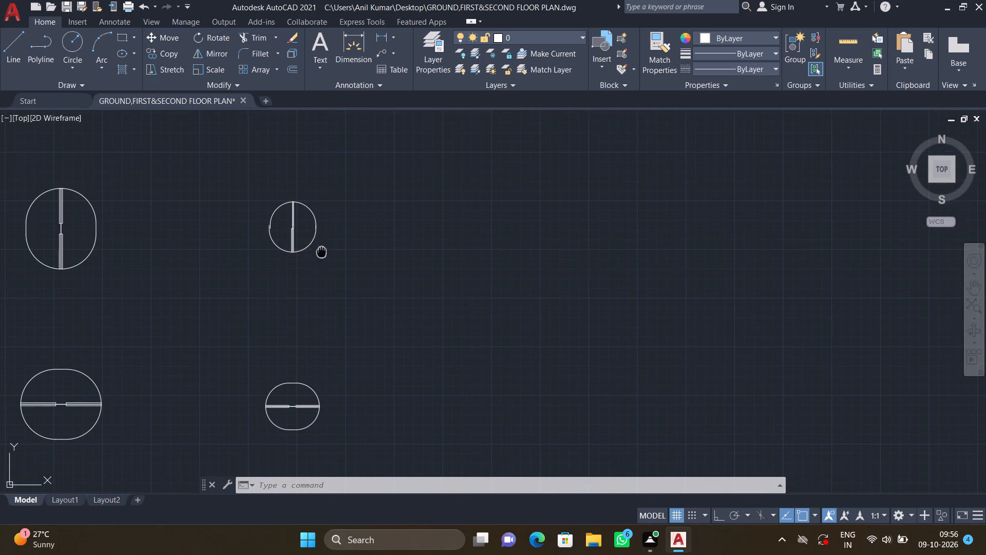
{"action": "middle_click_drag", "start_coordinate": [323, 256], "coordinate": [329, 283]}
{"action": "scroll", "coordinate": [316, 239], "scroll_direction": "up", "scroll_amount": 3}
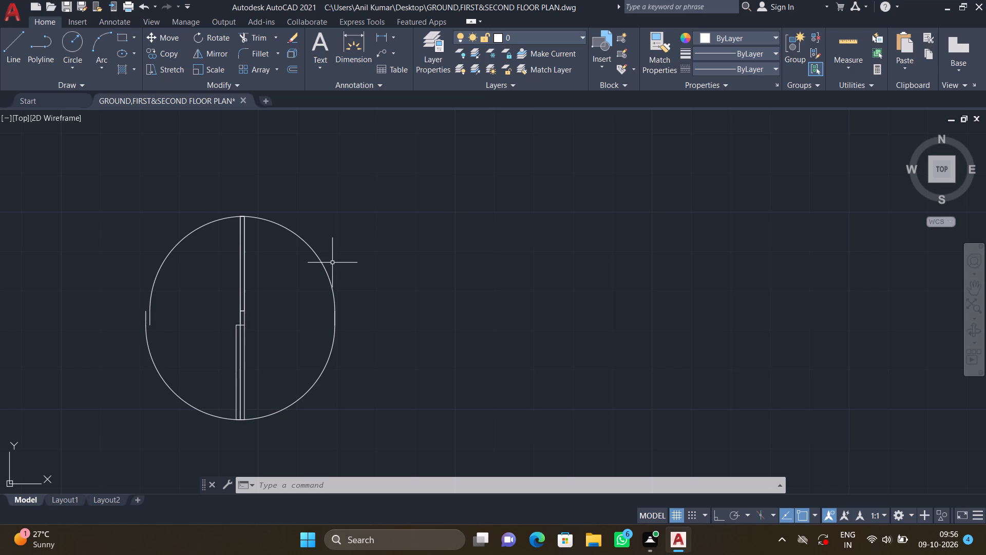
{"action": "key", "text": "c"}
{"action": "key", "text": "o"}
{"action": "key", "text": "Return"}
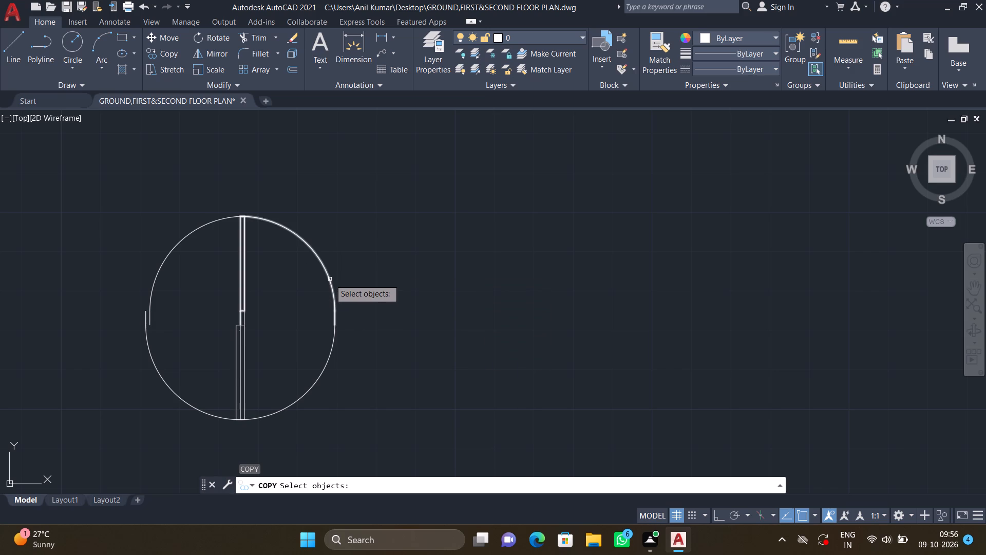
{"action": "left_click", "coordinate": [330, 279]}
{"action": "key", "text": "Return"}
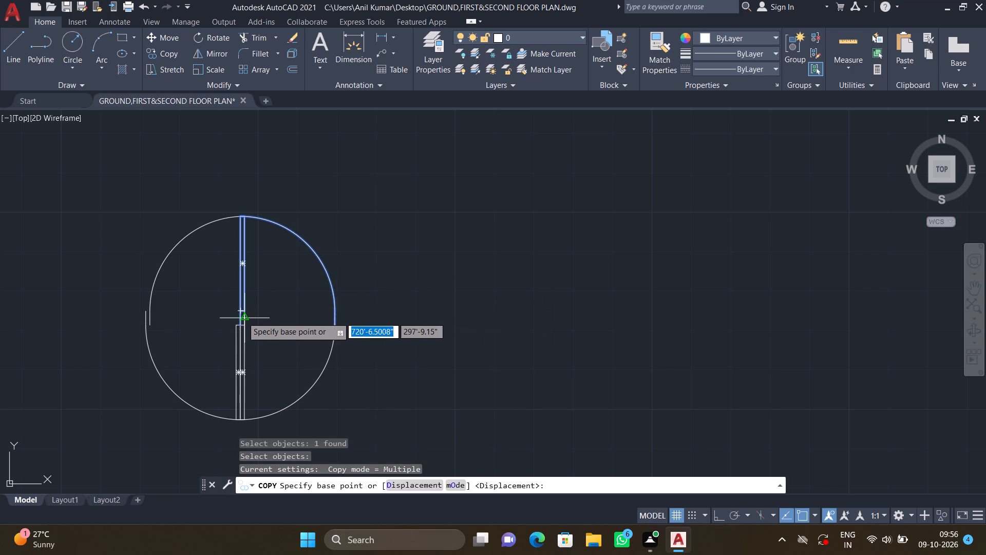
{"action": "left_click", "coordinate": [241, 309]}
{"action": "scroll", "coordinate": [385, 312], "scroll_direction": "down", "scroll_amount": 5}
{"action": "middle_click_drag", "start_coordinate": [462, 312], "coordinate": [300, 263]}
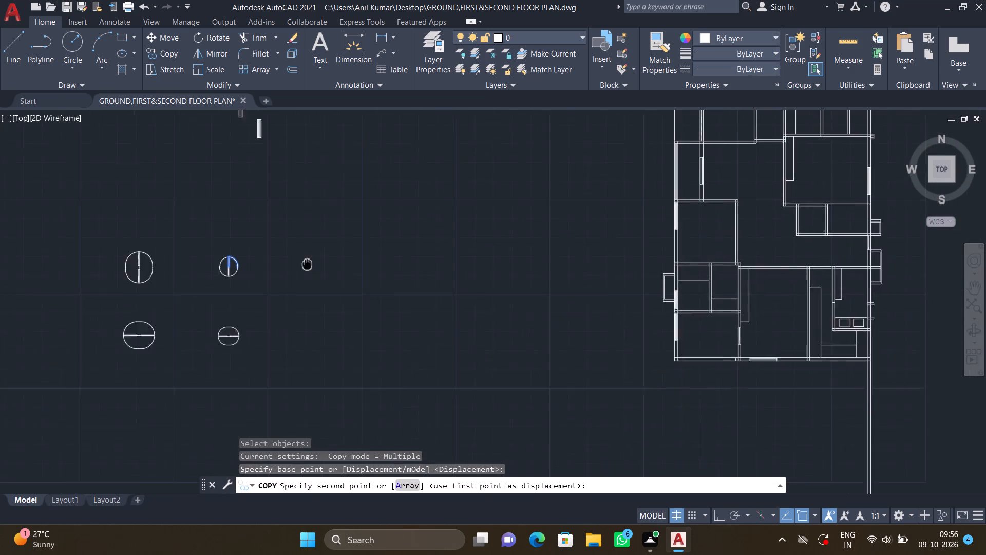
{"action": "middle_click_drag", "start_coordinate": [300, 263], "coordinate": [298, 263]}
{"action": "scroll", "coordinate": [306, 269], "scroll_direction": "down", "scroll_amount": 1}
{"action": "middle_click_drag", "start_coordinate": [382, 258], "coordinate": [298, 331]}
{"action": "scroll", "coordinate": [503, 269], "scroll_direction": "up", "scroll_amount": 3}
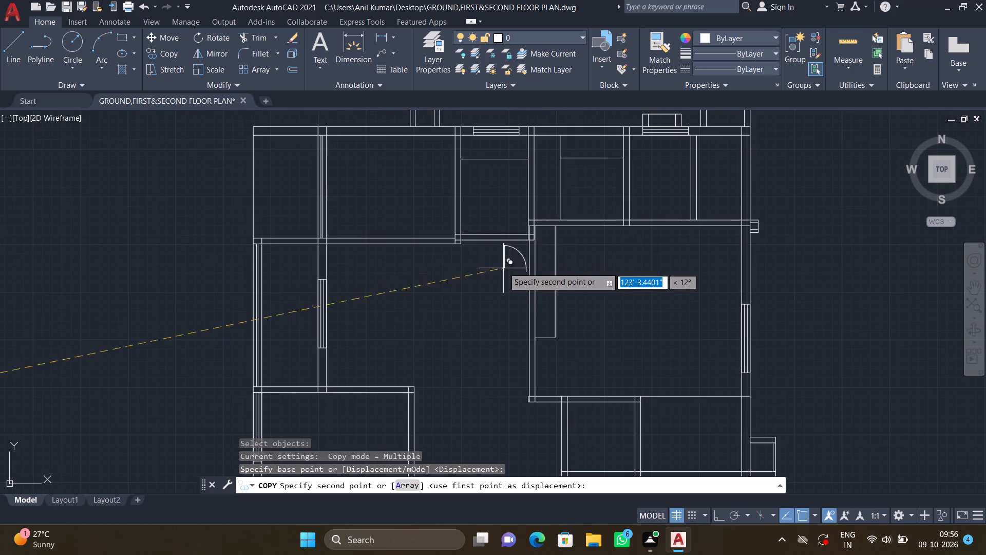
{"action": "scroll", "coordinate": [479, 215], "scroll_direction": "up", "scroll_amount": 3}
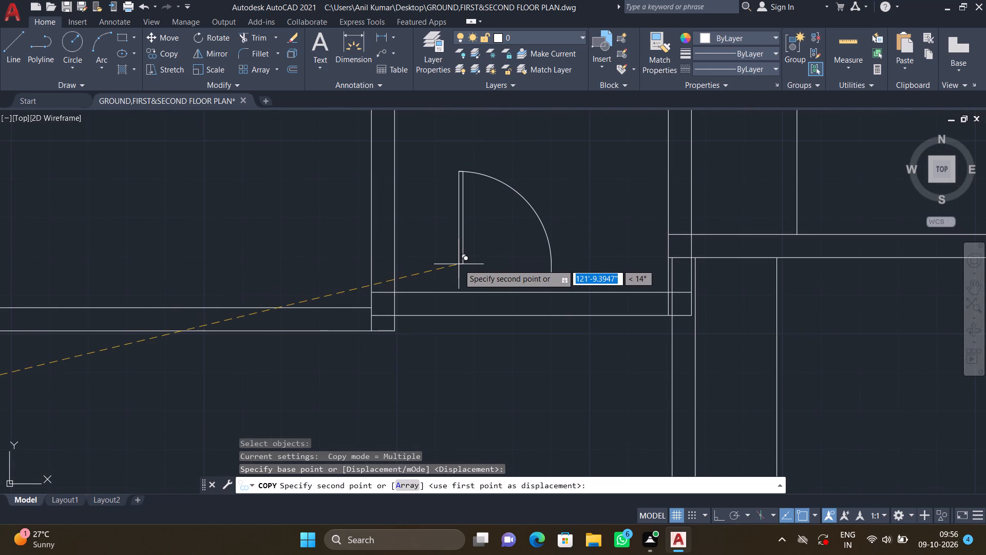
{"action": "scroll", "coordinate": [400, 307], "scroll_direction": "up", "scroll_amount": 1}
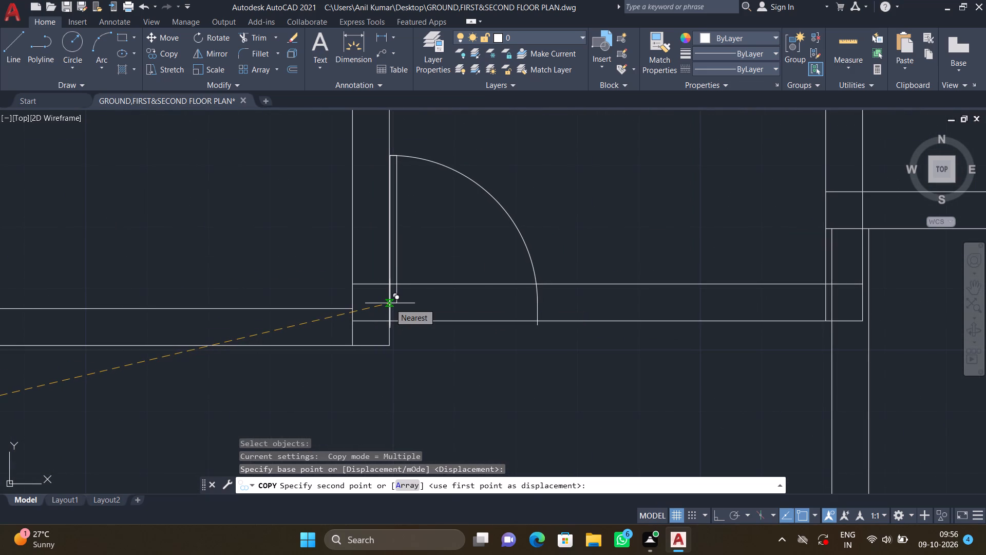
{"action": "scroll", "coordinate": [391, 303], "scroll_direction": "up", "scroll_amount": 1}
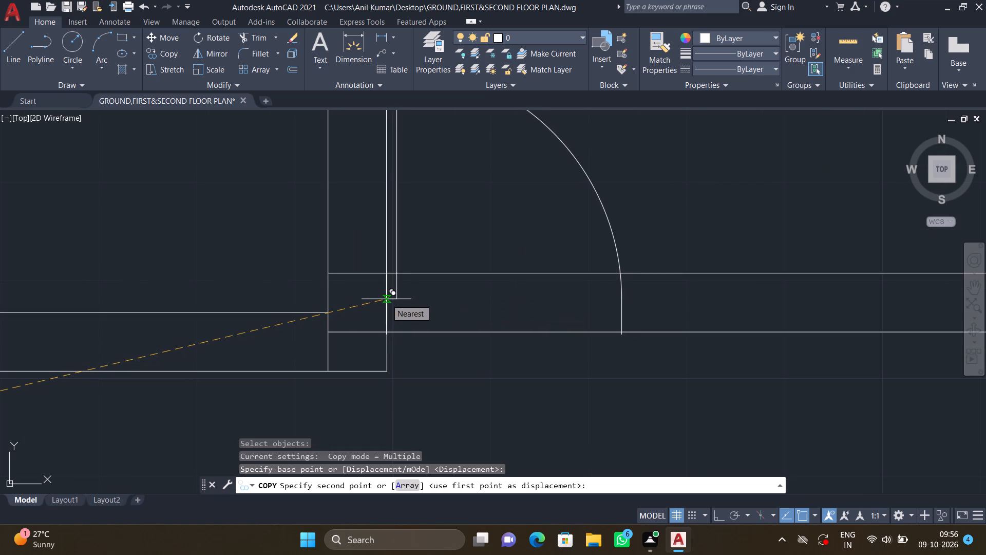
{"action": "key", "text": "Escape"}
Measure along the outer line of the small top-middle room's lower wall, from its left side wall to the wall below right.
{"action": "scroll", "coordinate": [529, 321], "scroll_direction": "down", "scroll_amount": 3}
{"action": "middle_click_drag", "start_coordinate": [541, 329], "coordinate": [363, 300]}
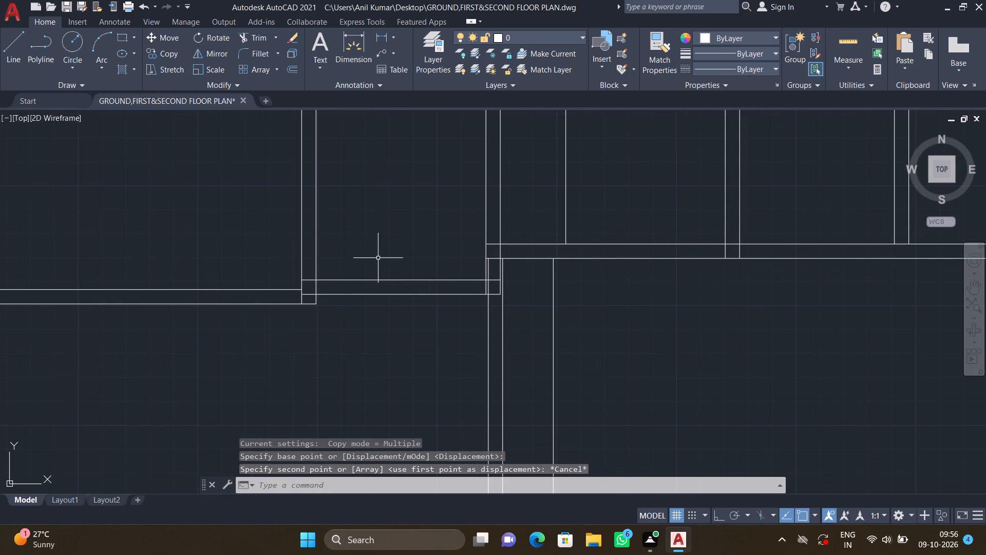
{"action": "left_click", "coordinate": [392, 34]}
{"action": "left_click", "coordinate": [403, 49]}
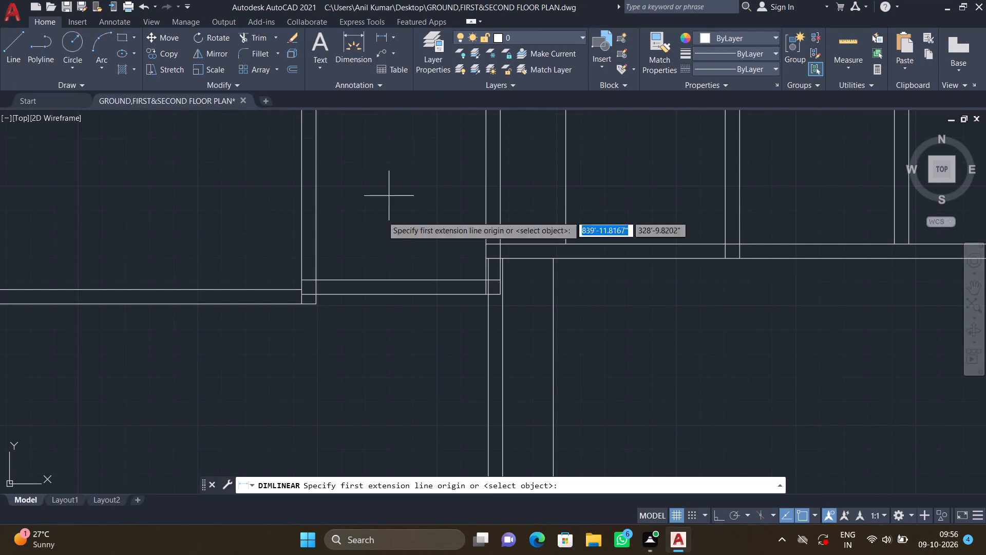
{"action": "scroll", "coordinate": [316, 304], "scroll_direction": "up", "scroll_amount": 1}
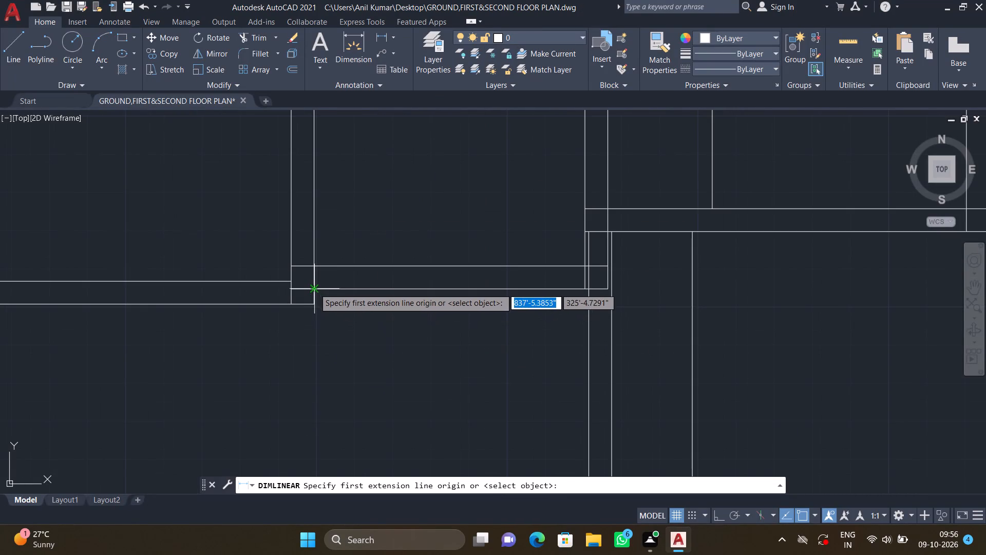
{"action": "left_click", "coordinate": [314, 288]}
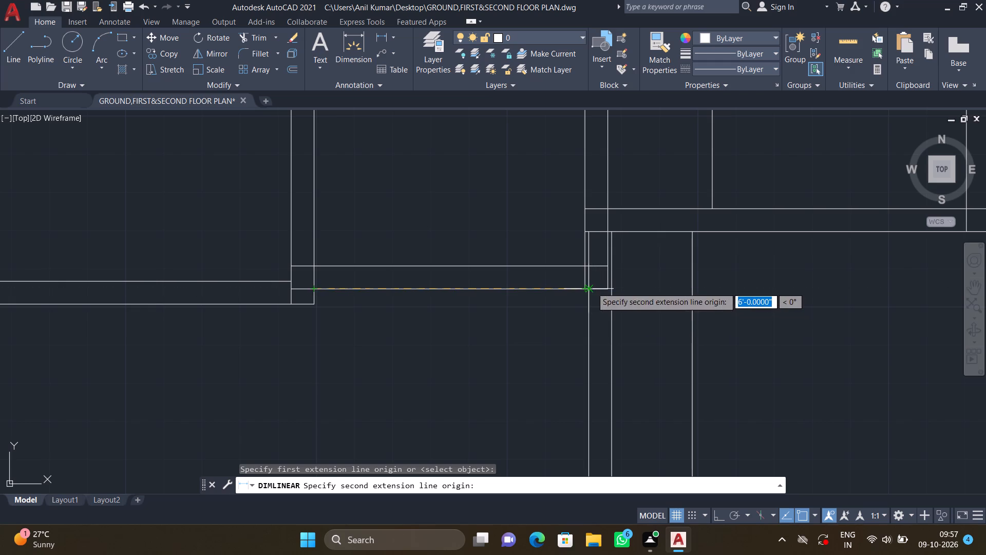
{"action": "left_click", "coordinate": [592, 287]}
{"action": "key", "text": "Escape"}
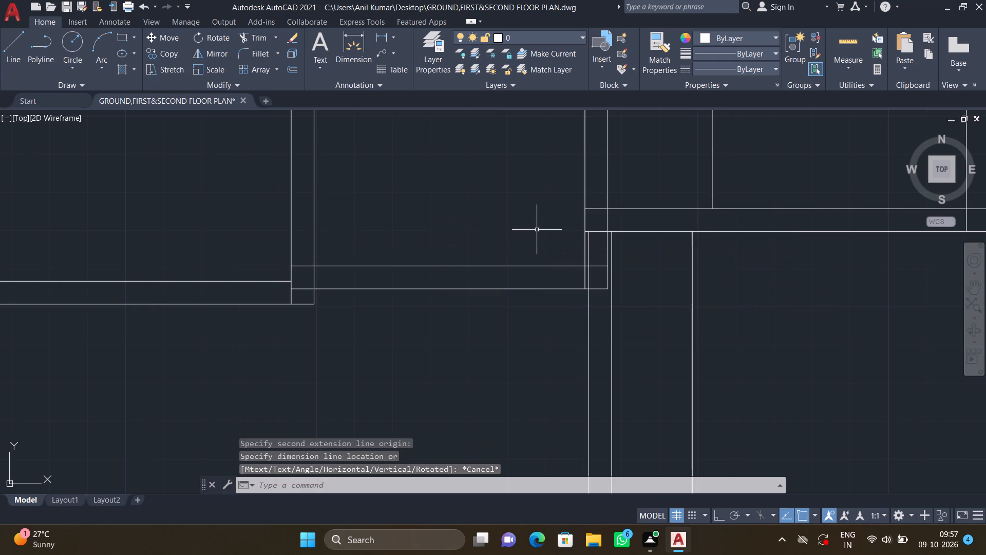
Examine the prepared 3' and 2' door sets beside the floor plan.
{"action": "scroll", "coordinate": [405, 318], "scroll_direction": "down", "scroll_amount": 3}
{"action": "middle_click_drag", "start_coordinate": [354, 350], "coordinate": [394, 328]}
{"action": "scroll", "coordinate": [367, 349], "scroll_direction": "down", "scroll_amount": 3}
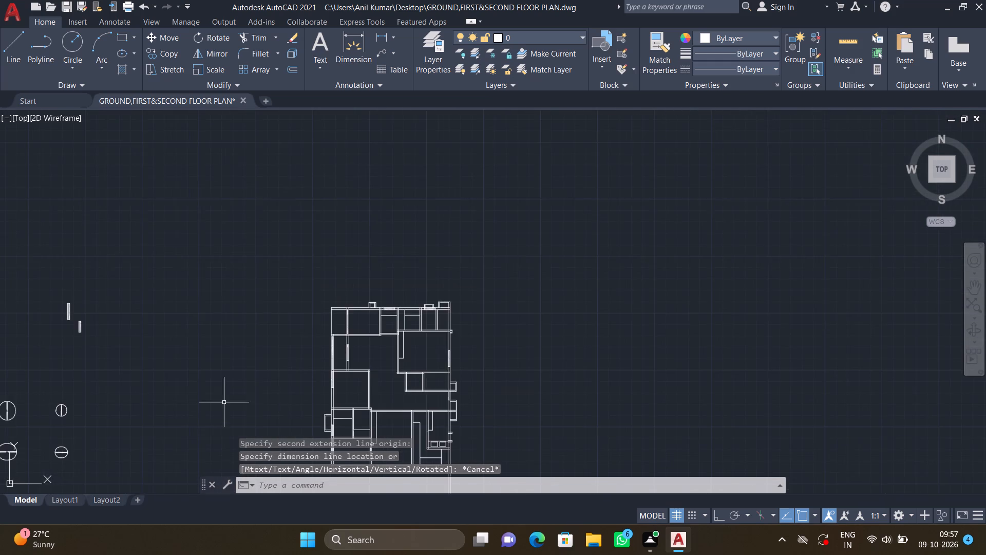
{"action": "middle_click_drag", "start_coordinate": [220, 403], "coordinate": [321, 333]}
{"action": "scroll", "coordinate": [333, 329], "scroll_direction": "down", "scroll_amount": 1}
{"action": "middle_click_drag", "start_coordinate": [290, 323], "coordinate": [464, 272]}
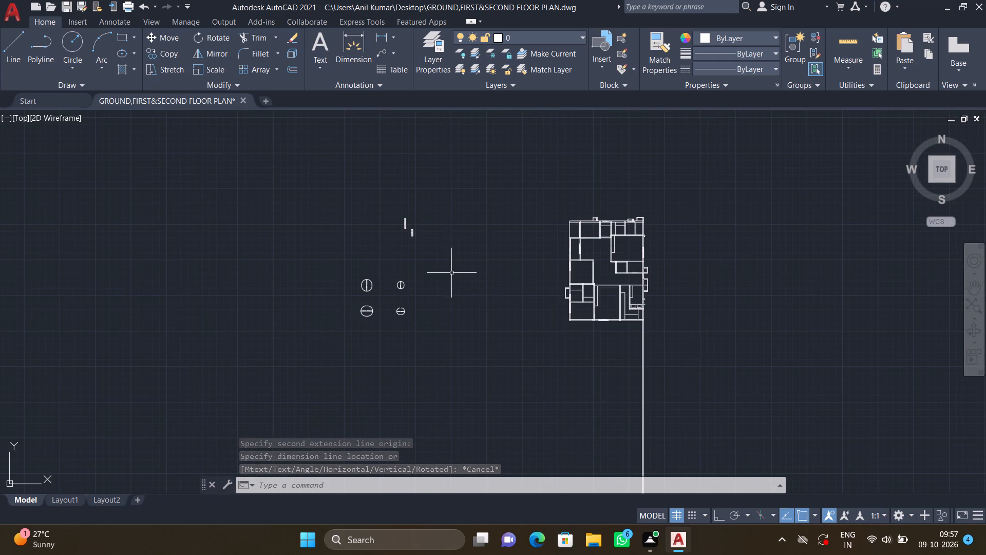
{"action": "scroll", "coordinate": [401, 275], "scroll_direction": "up", "scroll_amount": 3}
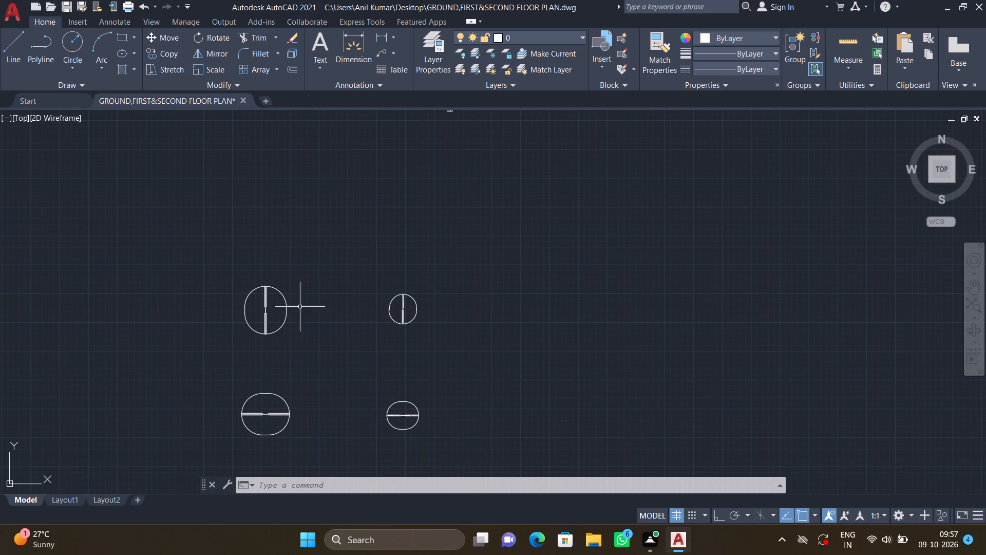
{"action": "scroll", "coordinate": [318, 291], "scroll_direction": "down", "scroll_amount": 3}
{"action": "middle_click_drag", "start_coordinate": [486, 292], "coordinate": [429, 300]}
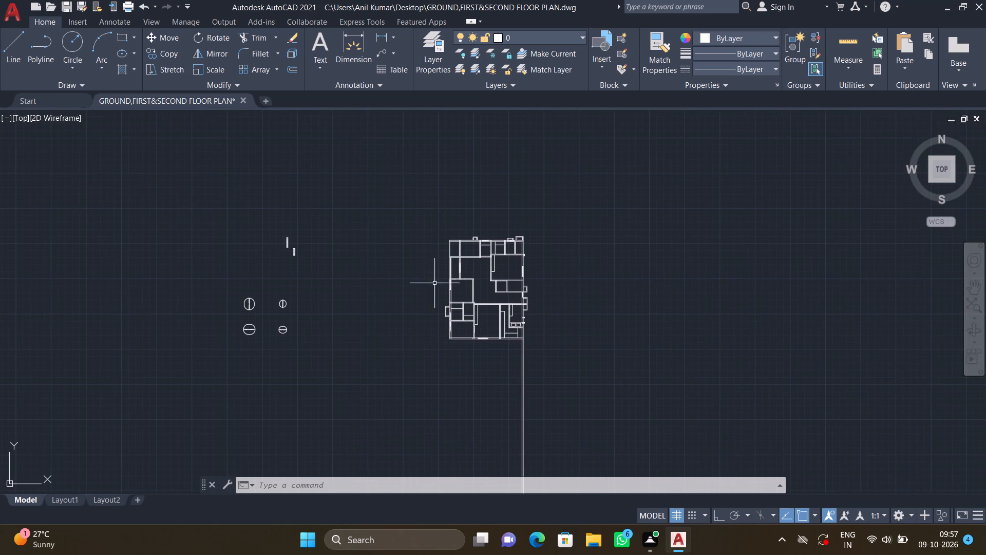
Measure the small top-middle room's inner width along the upper line of its lower wall, between the side walls.
{"action": "scroll", "coordinate": [489, 258], "scroll_direction": "up", "scroll_amount": 2}
{"action": "left_click", "coordinate": [391, 35]}
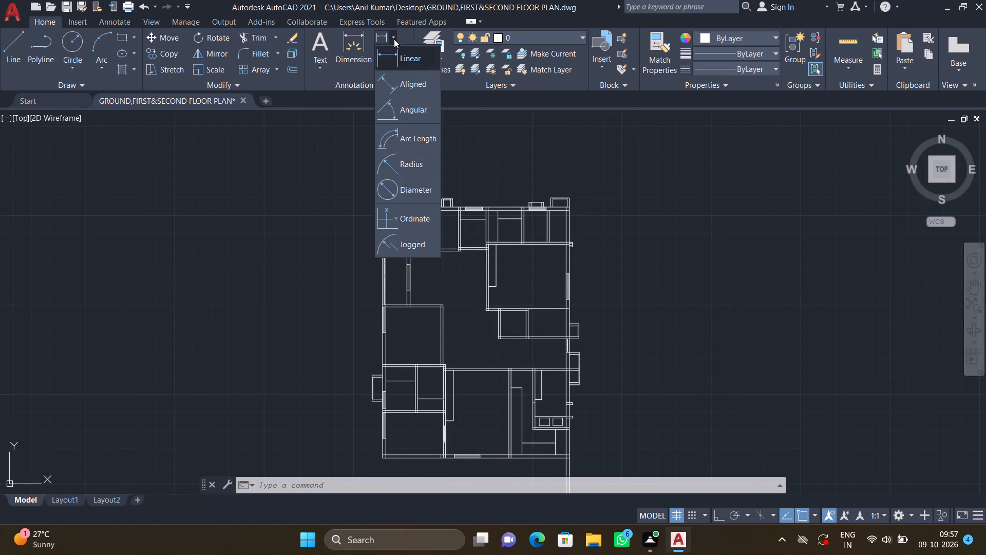
{"action": "left_click", "coordinate": [402, 55]}
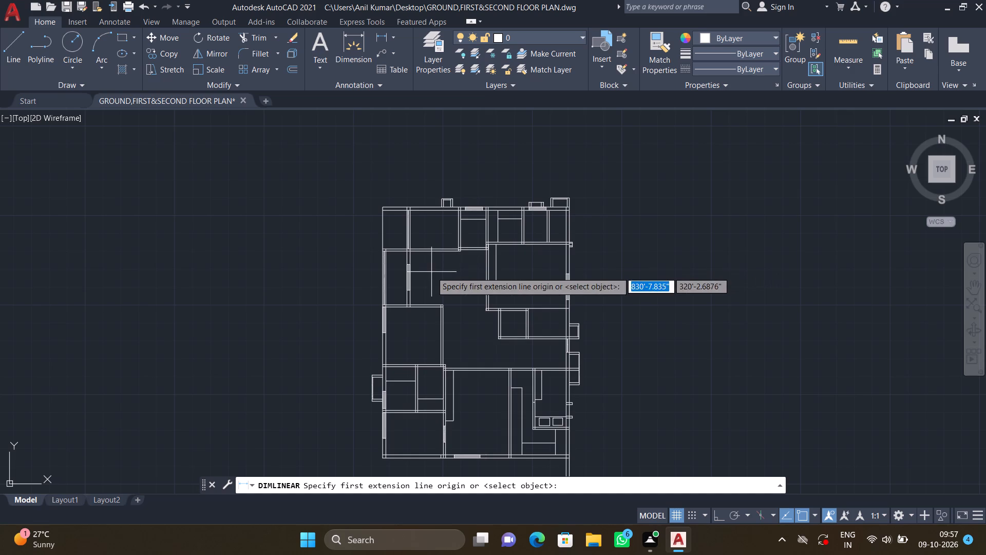
{"action": "middle_click_drag", "start_coordinate": [457, 256], "coordinate": [334, 288]}
{"action": "scroll", "coordinate": [338, 284], "scroll_direction": "up", "scroll_amount": 6}
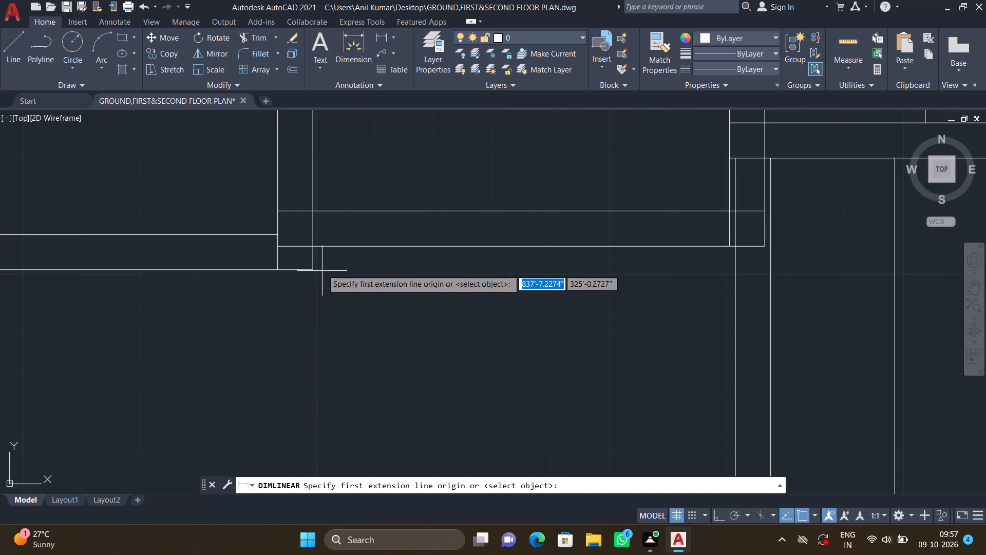
{"action": "left_click", "coordinate": [312, 211]}
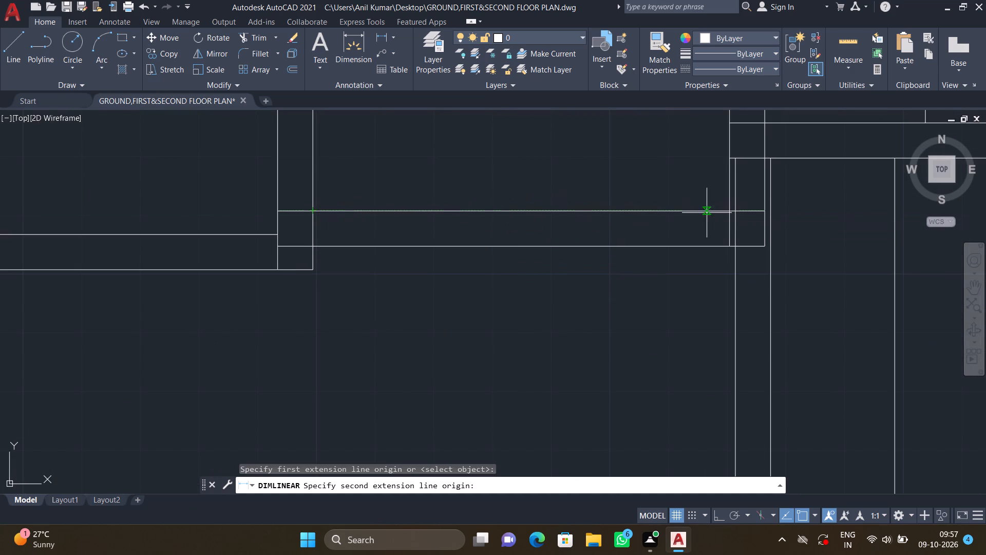
{"action": "double_click", "coordinate": [730, 213]}
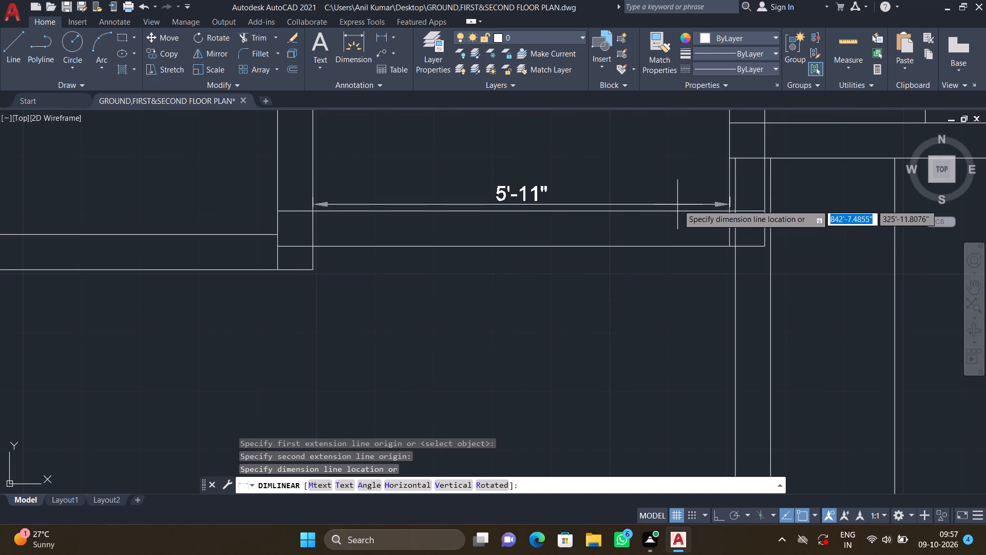
{"action": "scroll", "coordinate": [679, 207], "scroll_direction": "up", "scroll_amount": 2}
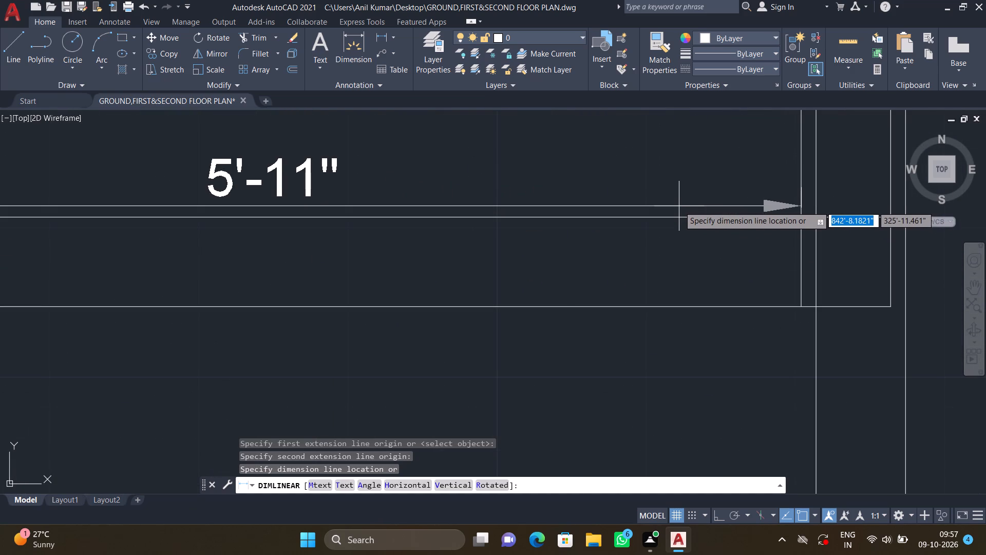
{"action": "key", "text": "Escape"}
Copy the upper-right door of the vertical 3' set by its hinge-side point to empty space before the plan, about 41' away.
{"action": "scroll", "coordinate": [472, 255], "scroll_direction": "down", "scroll_amount": 5}
{"action": "scroll", "coordinate": [418, 301], "scroll_direction": "down", "scroll_amount": 2}
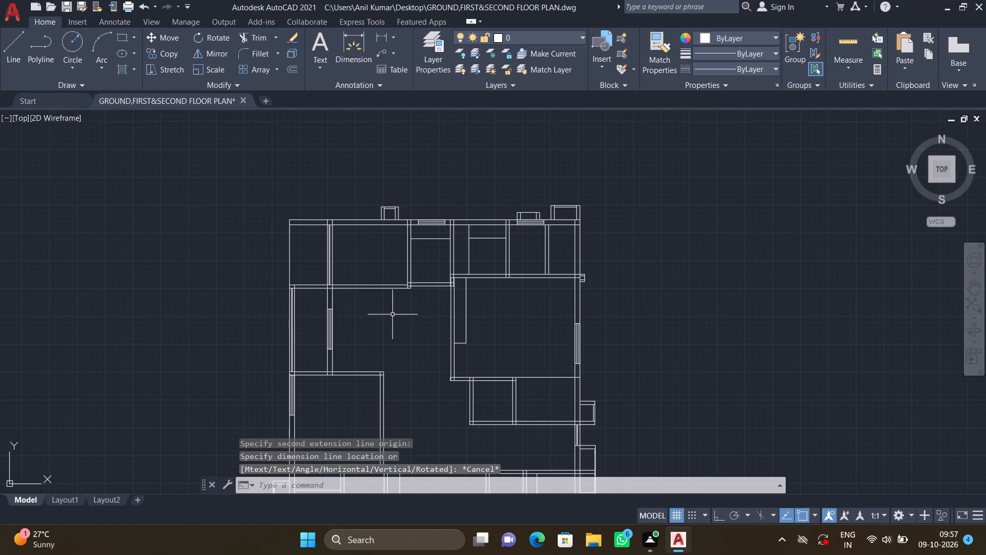
{"action": "middle_click_drag", "start_coordinate": [447, 300], "coordinate": [508, 284]}
{"action": "middle_click_drag", "start_coordinate": [427, 331], "coordinate": [513, 285]}
{"action": "scroll", "coordinate": [281, 330], "scroll_direction": "down", "scroll_amount": 2}
{"action": "middle_click_drag", "start_coordinate": [127, 385], "coordinate": [227, 354]}
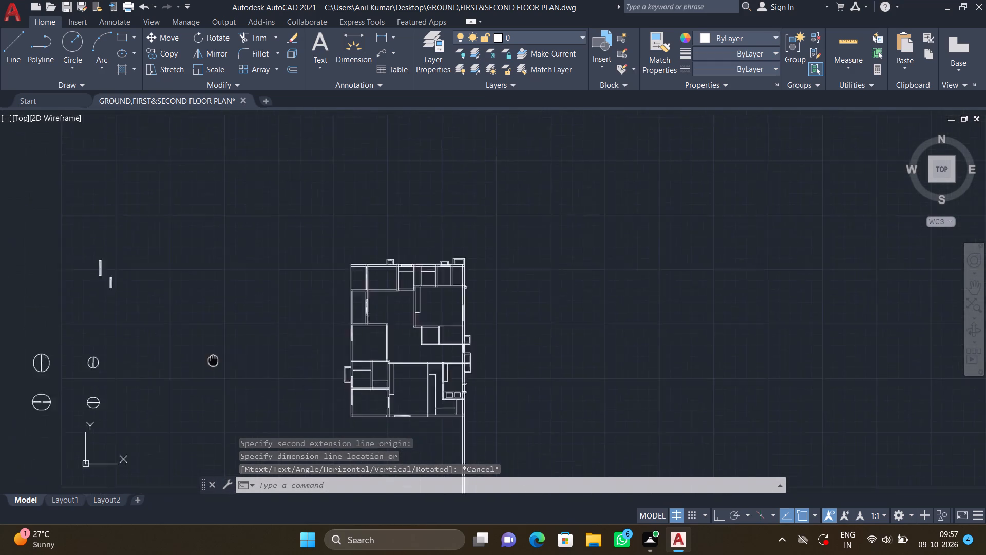
{"action": "middle_click_drag", "start_coordinate": [227, 354], "coordinate": [386, 326]}
{"action": "middle_click_drag", "start_coordinate": [238, 325], "coordinate": [396, 304]}
{"action": "scroll", "coordinate": [384, 301], "scroll_direction": "up", "scroll_amount": 2}
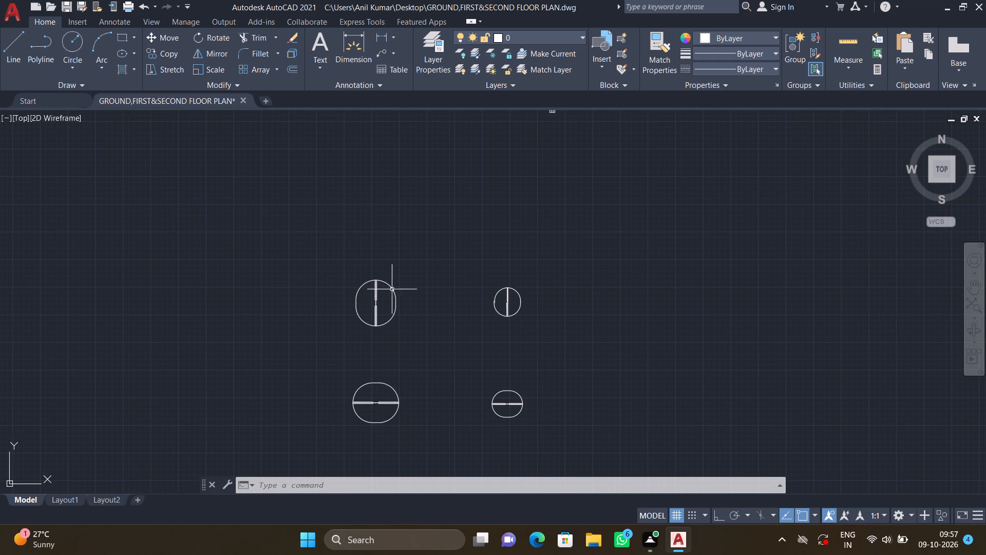
{"action": "scroll", "coordinate": [392, 288], "scroll_direction": "up", "scroll_amount": 3}
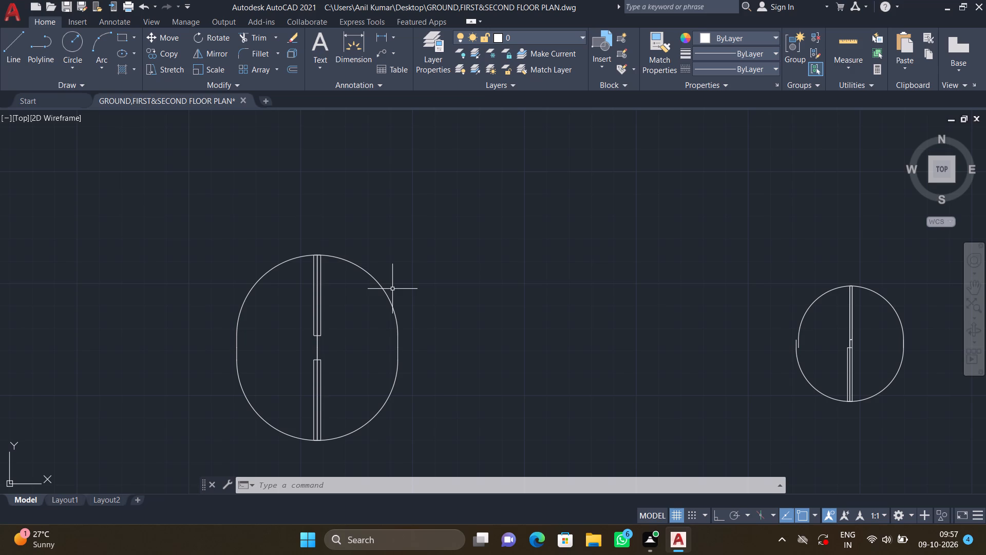
{"action": "type", "text": "CO"}
{"action": "key", "text": "Return"}
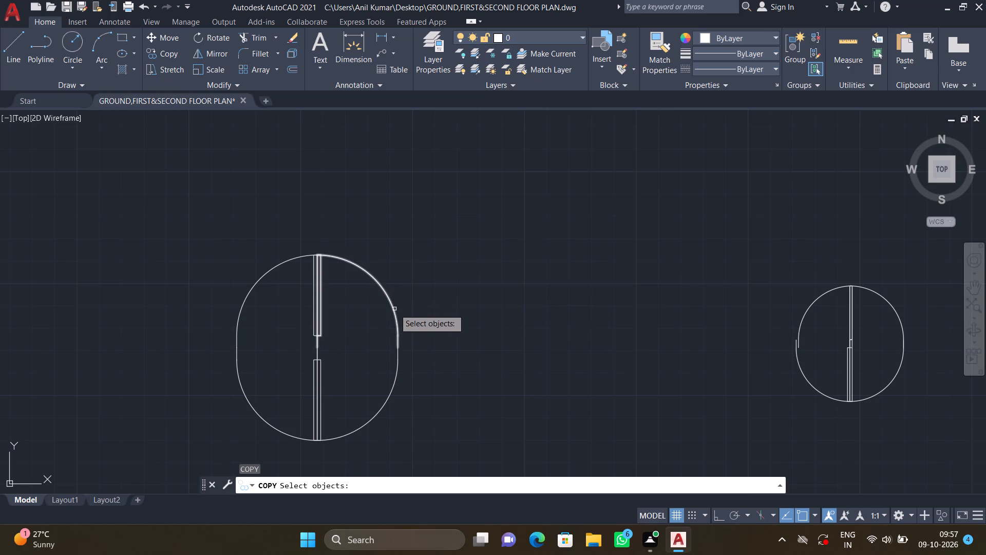
{"action": "left_click", "coordinate": [391, 305]}
{"action": "key", "text": "Return"}
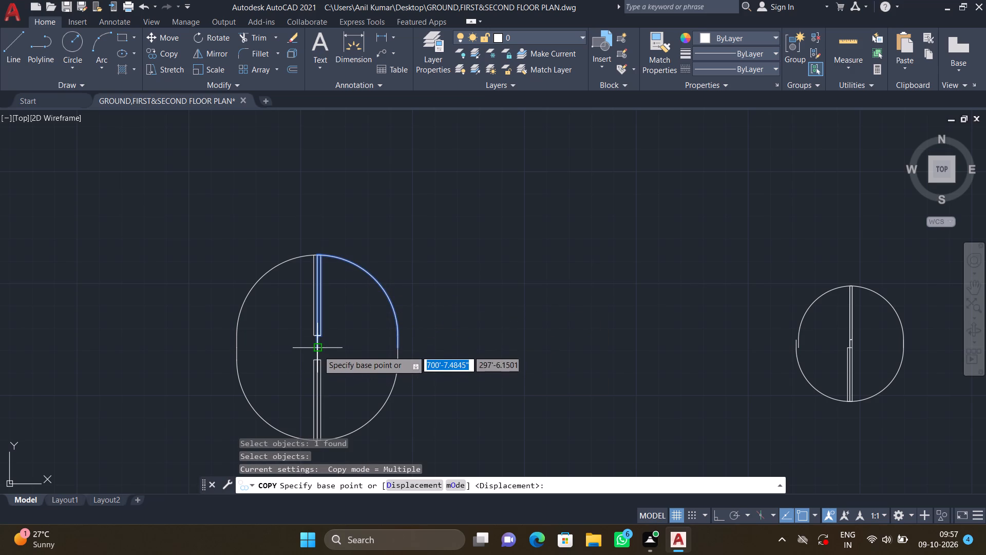
{"action": "left_click", "coordinate": [319, 347]}
{"action": "scroll", "coordinate": [473, 251], "scroll_direction": "down", "scroll_amount": 4}
{"action": "middle_click_drag", "start_coordinate": [443, 269], "coordinate": [388, 345]}
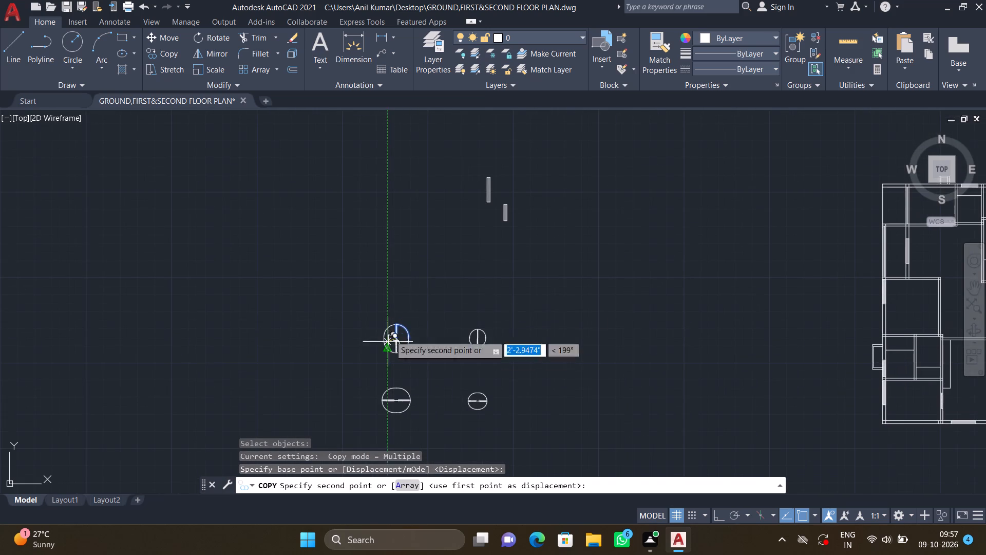
{"action": "middle_click_drag", "start_coordinate": [485, 262], "coordinate": [377, 269]}
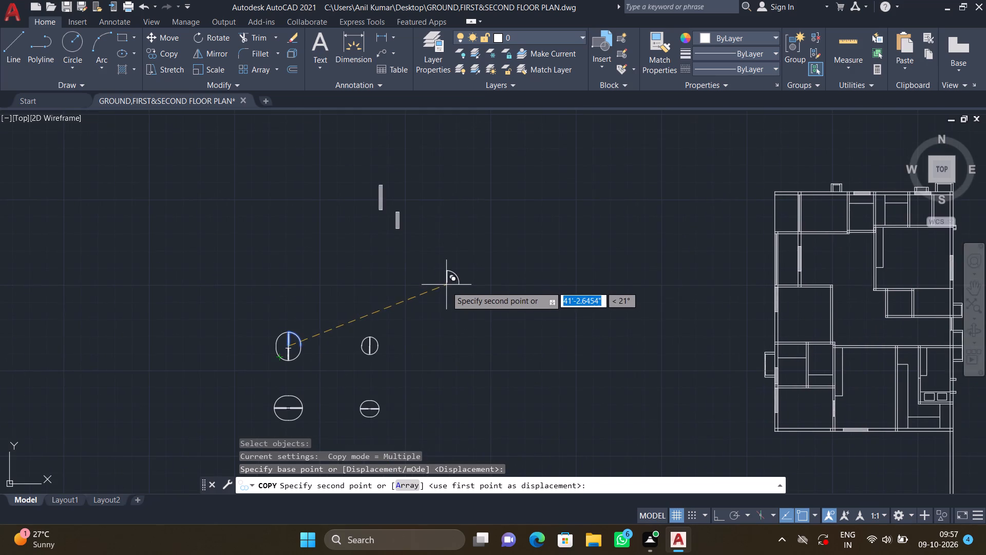
{"action": "scroll", "coordinate": [447, 287], "scroll_direction": "up", "scroll_amount": 2}
{"action": "left_click", "coordinate": [446, 287]}
{"action": "key", "text": "Return"}
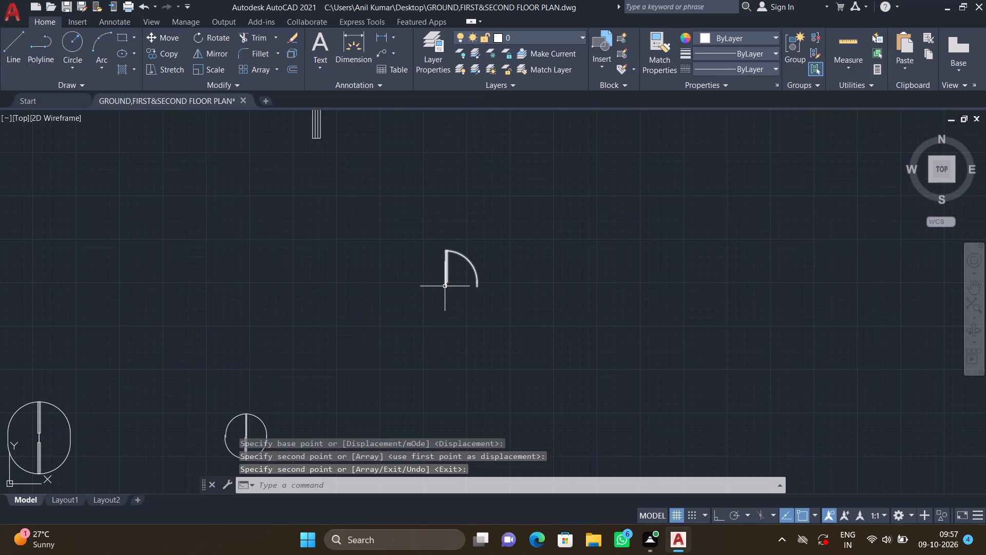
Copy the upper-left door of the vertical 3' set by its hinge-side point to the right of the loose door, about 54'-6" away.
{"action": "scroll", "coordinate": [443, 287], "scroll_direction": "down", "scroll_amount": 1}
{"action": "middle_click_drag", "start_coordinate": [405, 308], "coordinate": [395, 266]}
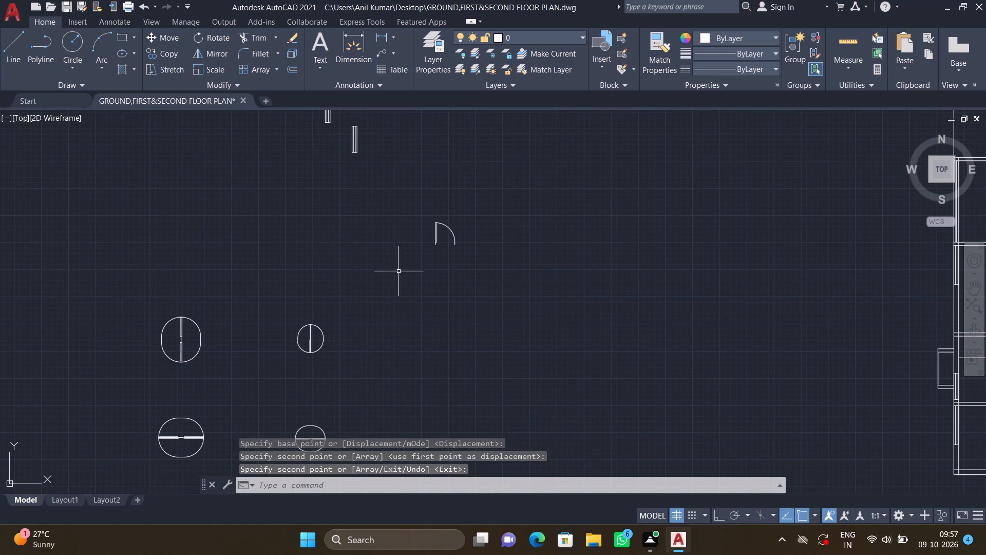
{"action": "middle_click_drag", "start_coordinate": [268, 349], "coordinate": [330, 324]}
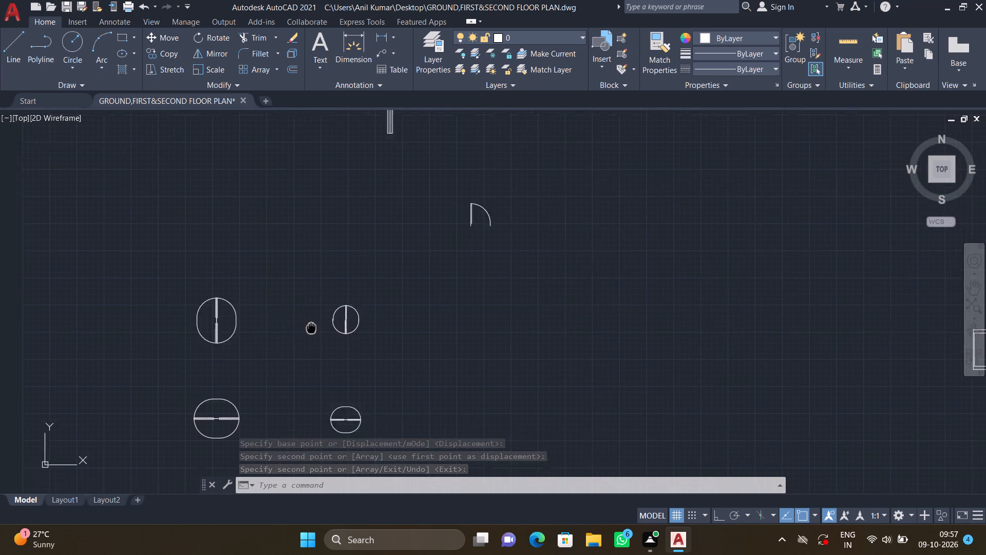
{"action": "middle_click_drag", "start_coordinate": [330, 324], "coordinate": [361, 322]}
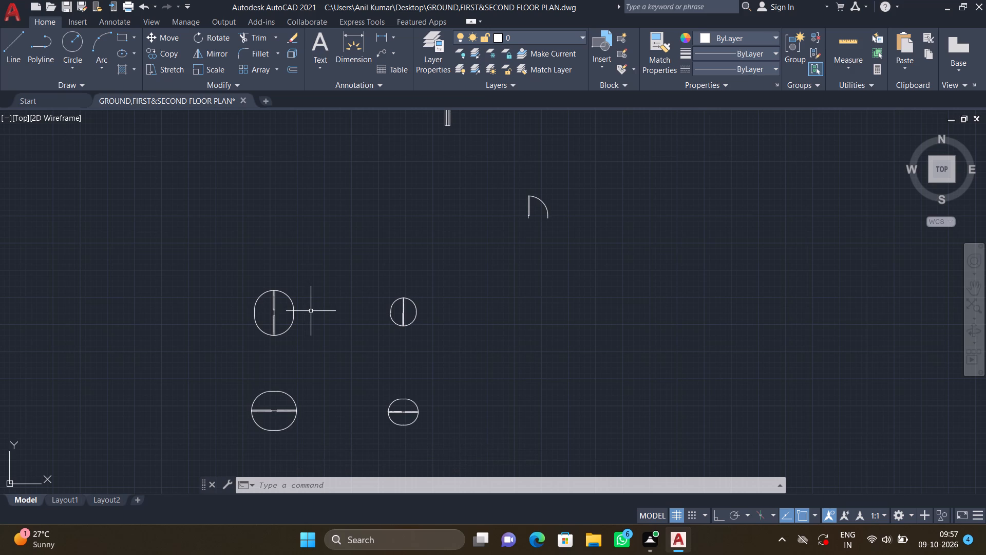
{"action": "middle_click_drag", "start_coordinate": [314, 310], "coordinate": [365, 295]}
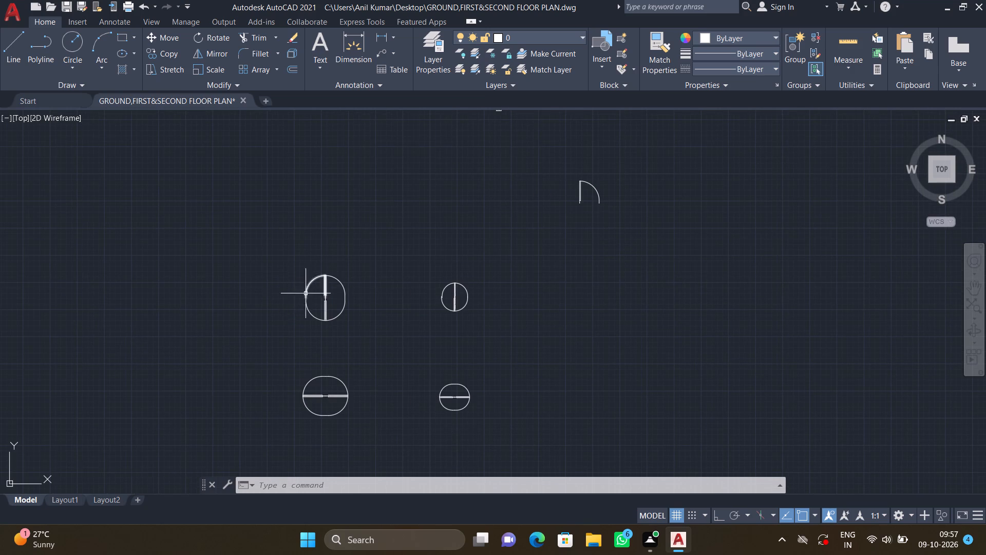
{"action": "scroll", "coordinate": [310, 293], "scroll_direction": "up", "scroll_amount": 2}
{"action": "key", "text": "c"}
{"action": "key", "text": "o"}
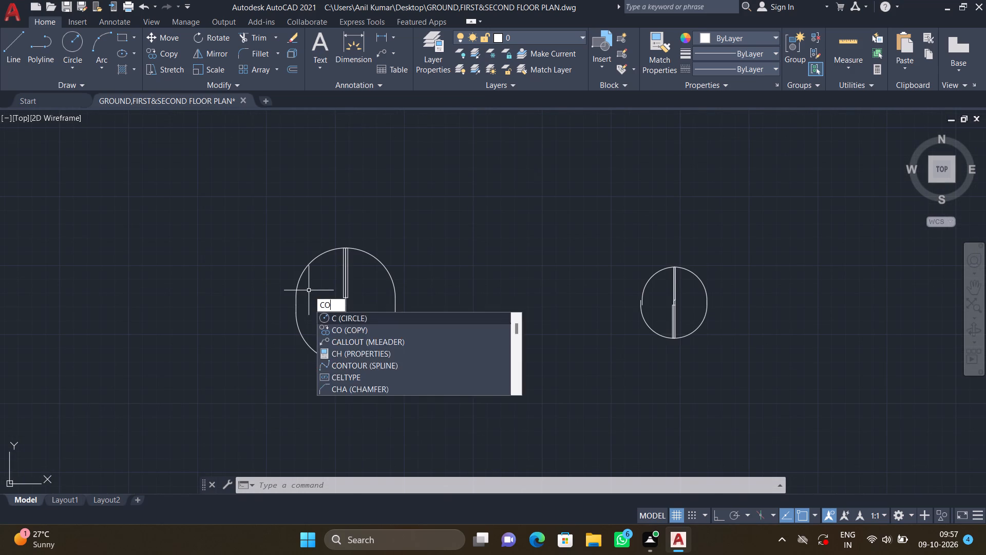
{"action": "key", "text": "Return"}
{"action": "left_click", "coordinate": [303, 270]}
{"action": "key", "text": "Return"}
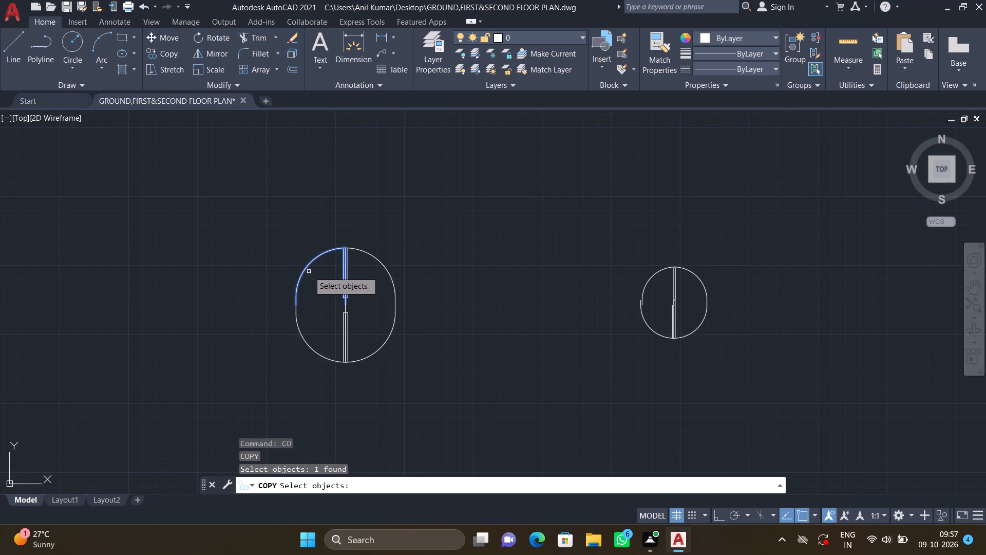
{"action": "left_click", "coordinate": [343, 303]}
{"action": "scroll", "coordinate": [585, 287], "scroll_direction": "down", "scroll_amount": 3}
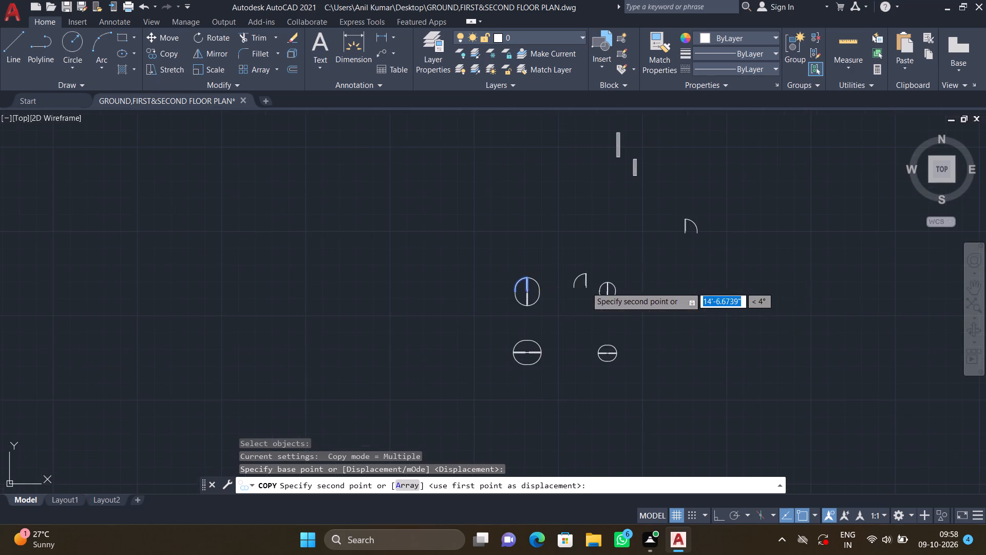
{"action": "middle_click_drag", "start_coordinate": [622, 275], "coordinate": [371, 282]}
{"action": "scroll", "coordinate": [501, 243], "scroll_direction": "up", "scroll_amount": 1}
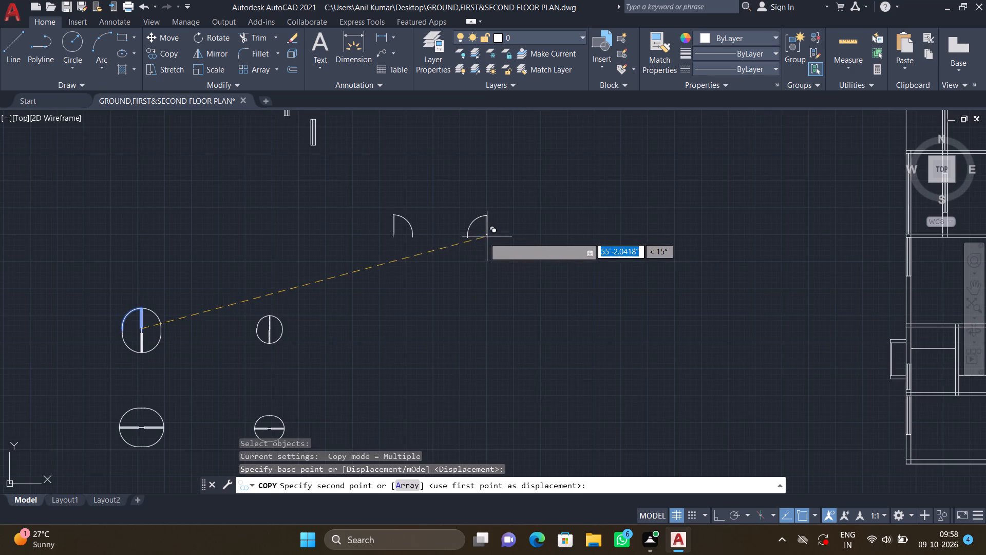
{"action": "scroll", "coordinate": [478, 238], "scroll_direction": "up", "scroll_amount": 3}
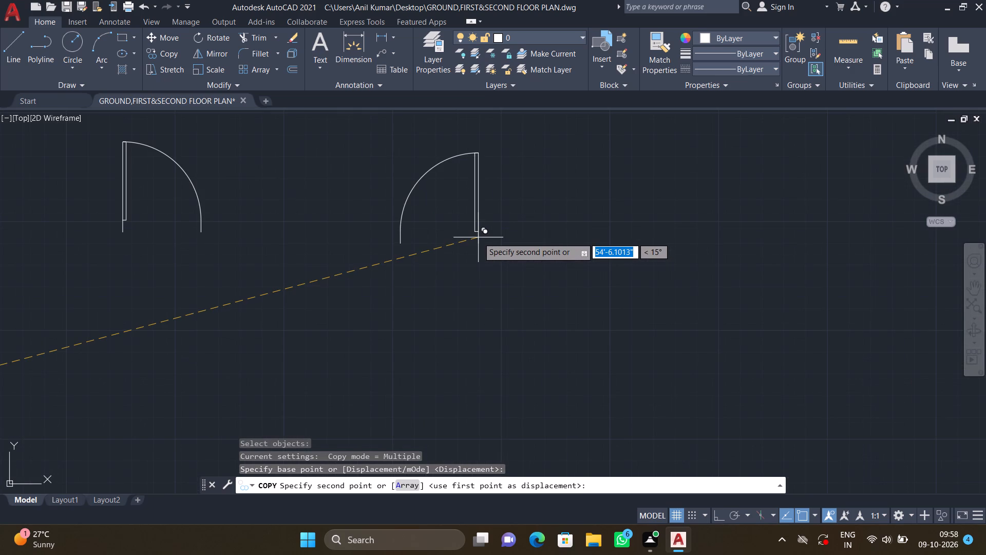
{"action": "left_click", "coordinate": [478, 237]}
{"action": "key", "text": "Return"}
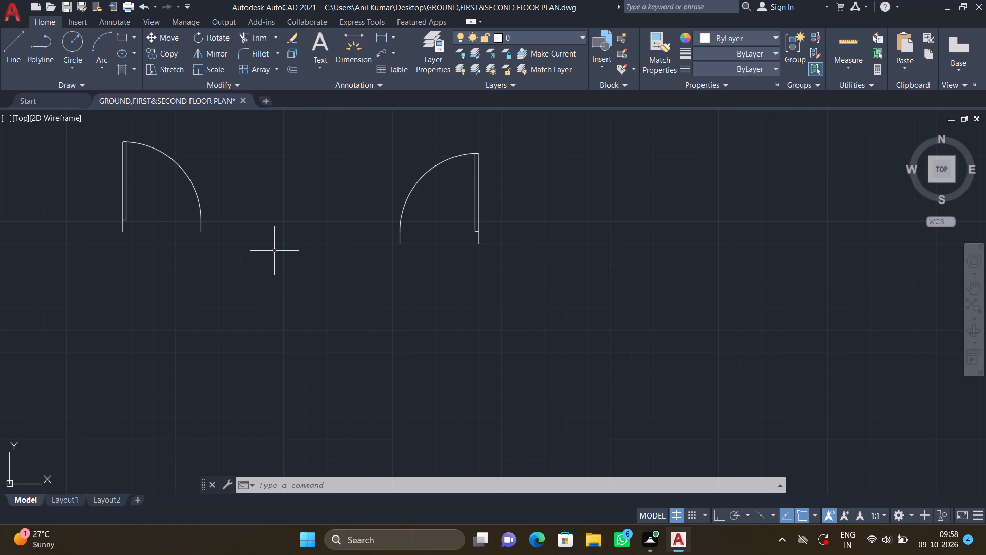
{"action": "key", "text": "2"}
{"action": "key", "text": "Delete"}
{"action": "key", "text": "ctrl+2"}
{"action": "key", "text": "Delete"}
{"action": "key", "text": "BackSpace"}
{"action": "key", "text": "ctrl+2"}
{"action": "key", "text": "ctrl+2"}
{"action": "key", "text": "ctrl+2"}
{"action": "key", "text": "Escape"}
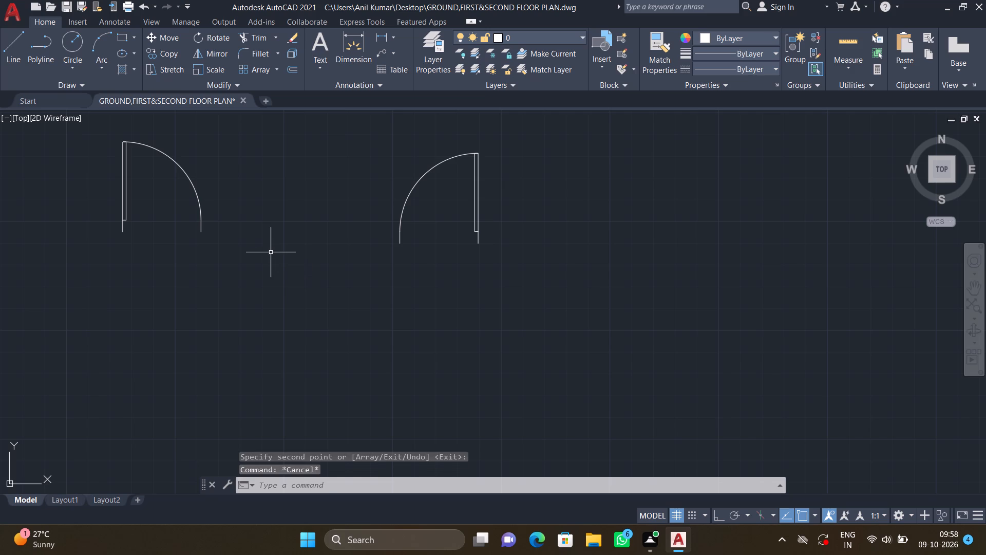
Insert the Toilet - top block from DesignCenter's House Designer drawing into the empty space below the left loose door.
{"action": "key", "text": "ctrl+2"}
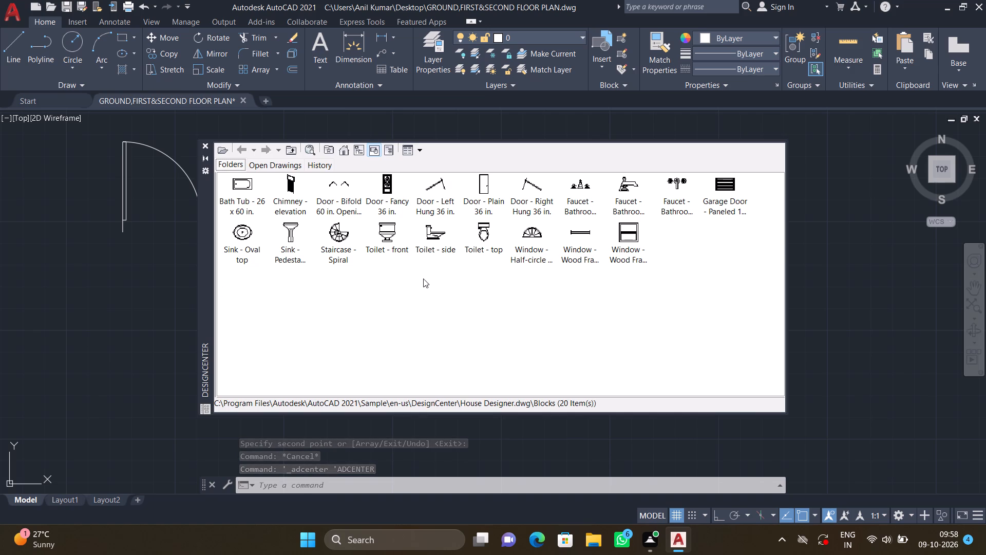
{"action": "left_click_drag", "start_coordinate": [482, 230], "coordinate": [314, 273]}
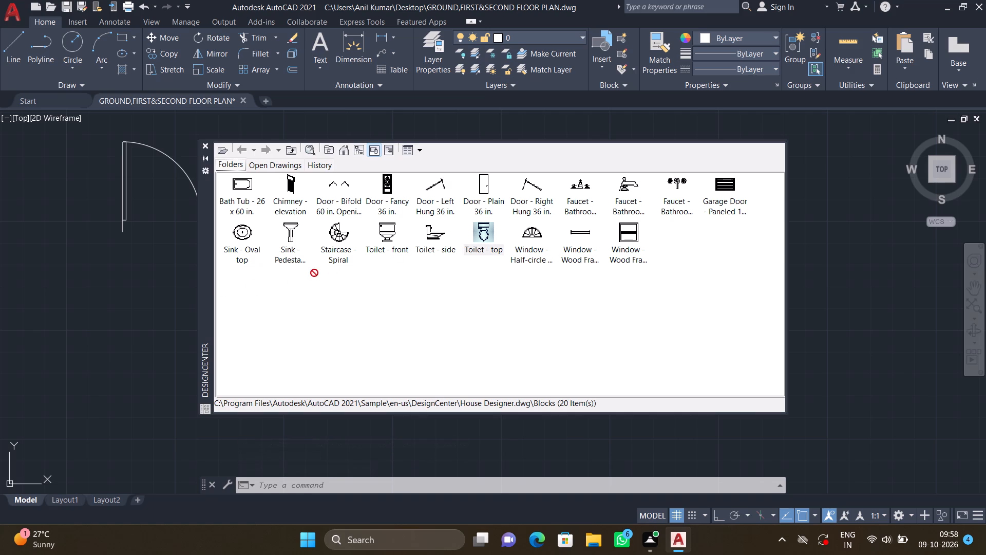
{"action": "left_click_drag", "start_coordinate": [314, 273], "coordinate": [165, 327]}
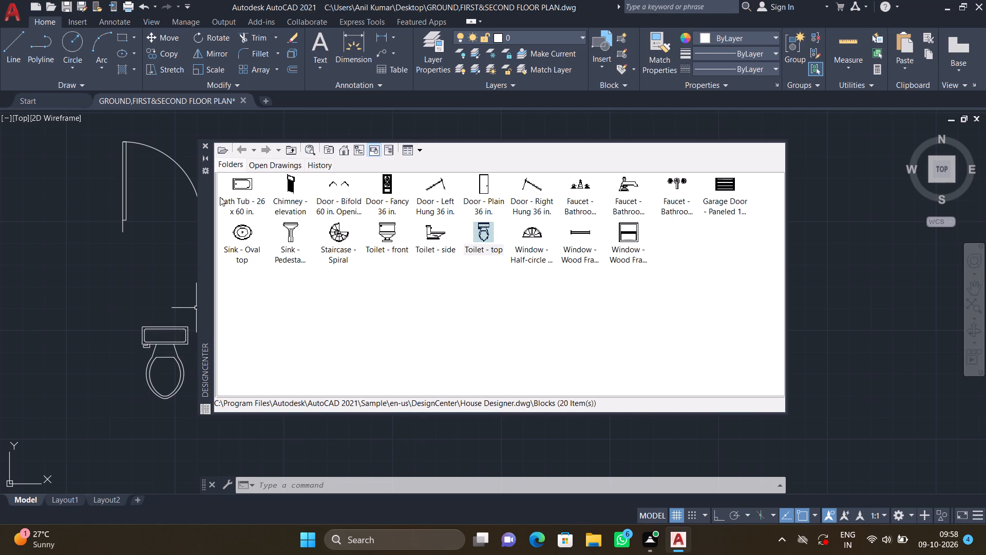
{"action": "left_click", "coordinate": [205, 142]}
{"action": "scroll", "coordinate": [263, 194], "scroll_direction": "down", "scroll_amount": 1}
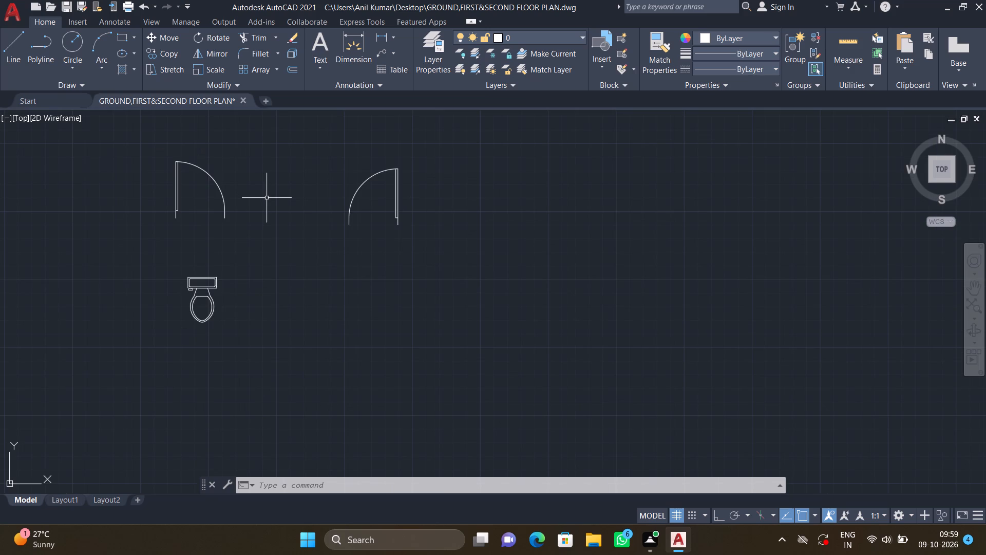
Open the block collection of the DesignCenter sample drawing Home - Space Planner.dwg.
{"action": "key", "text": "ctrl+2"}
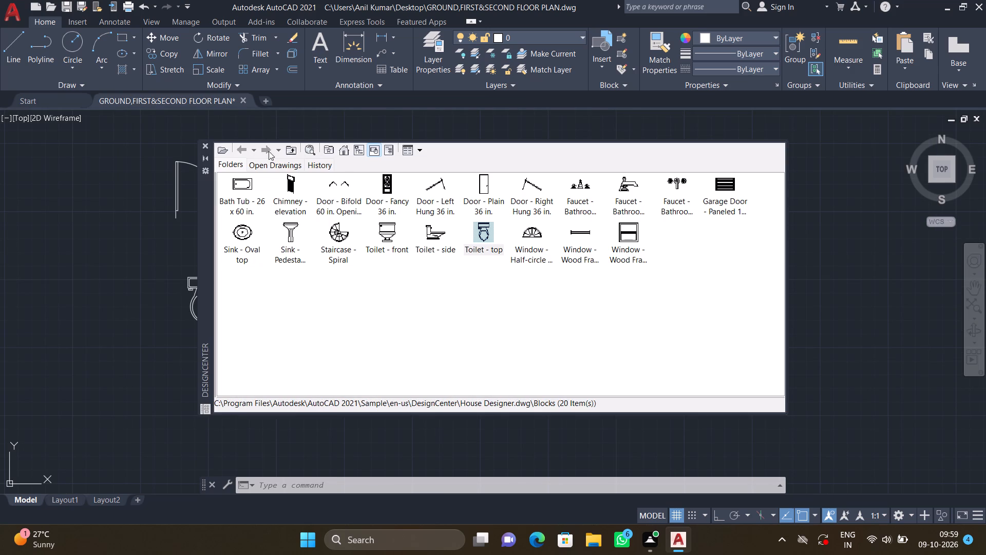
{"action": "left_click", "coordinate": [343, 153]}
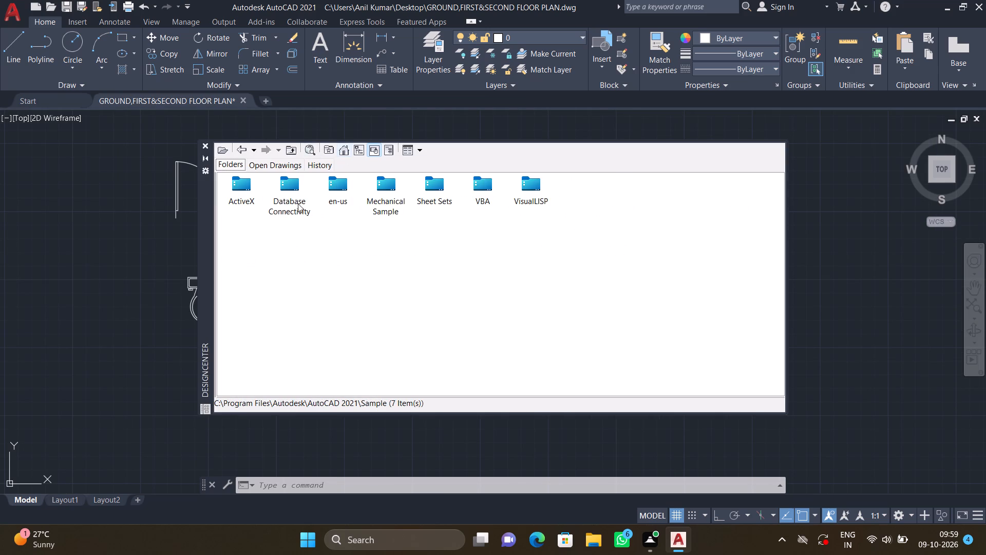
{"action": "double_click", "coordinate": [336, 187]}
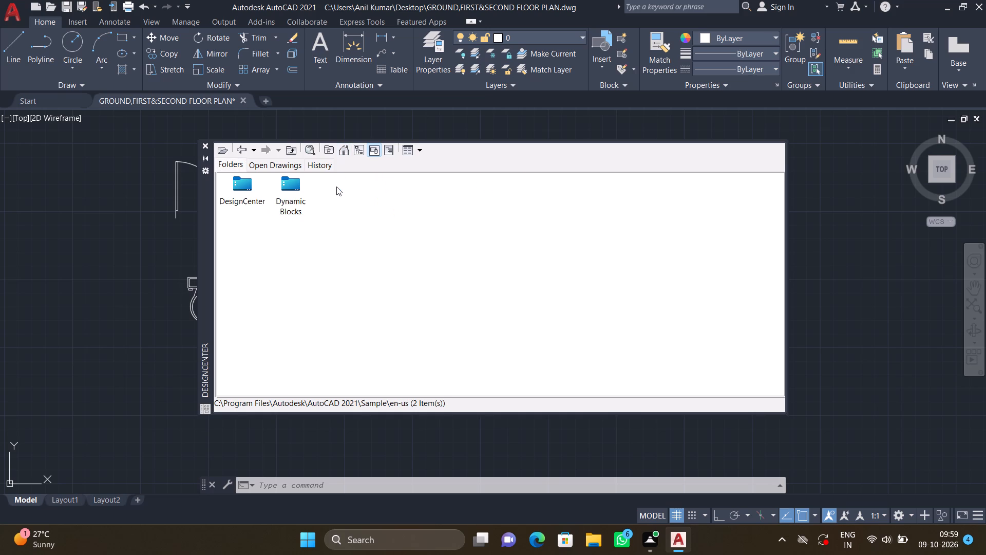
{"action": "double_click", "coordinate": [235, 190]}
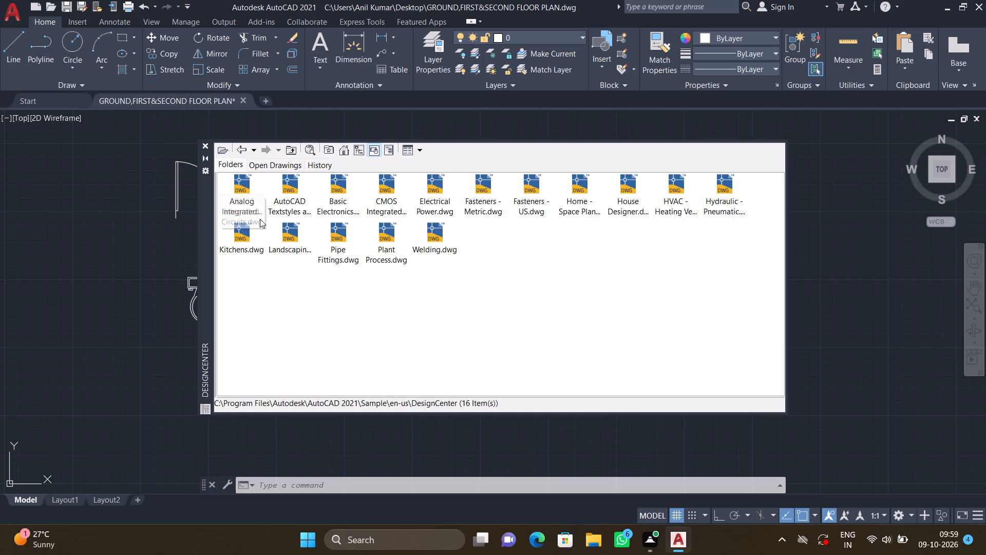
{"action": "double_click", "coordinate": [575, 188]}
{"action": "left_click", "coordinate": [576, 188]}
{"action": "left_click", "coordinate": [576, 188]}
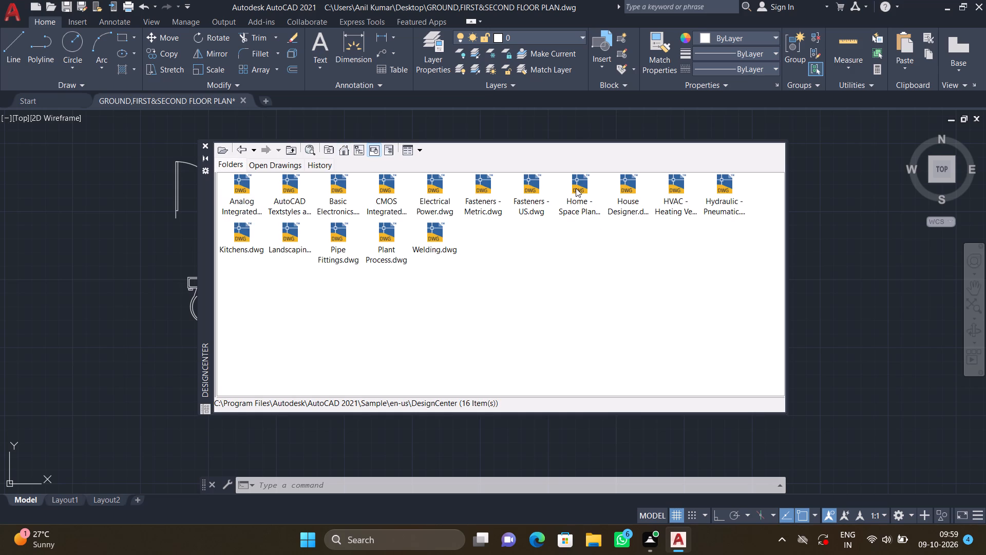
{"action": "double_click", "coordinate": [578, 199]}
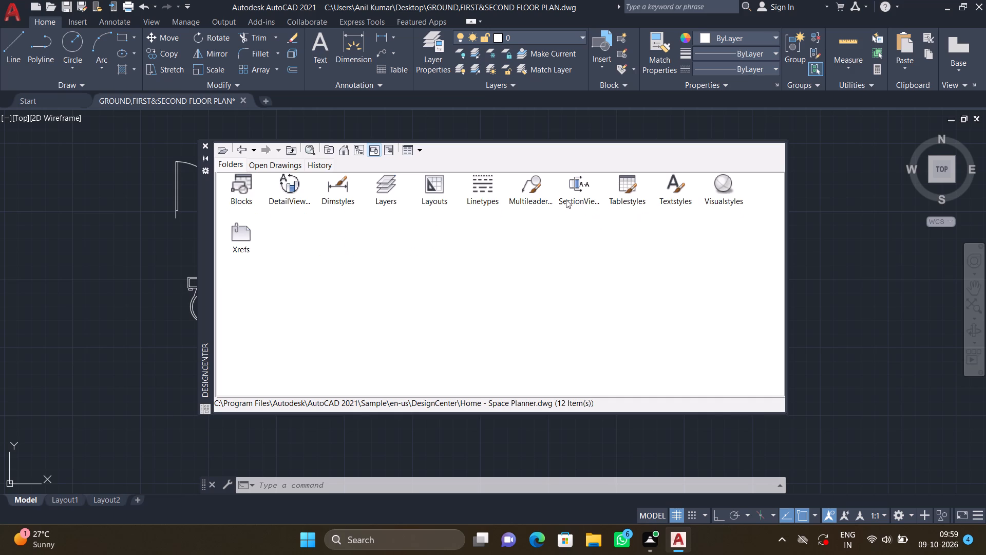
{"action": "double_click", "coordinate": [244, 191]}
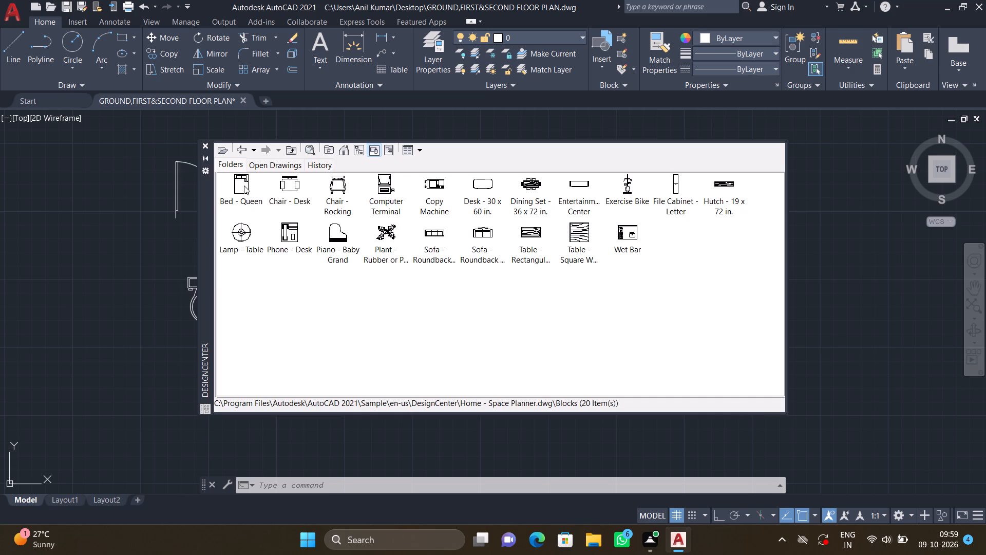
Insert the Bed - Queen block to the left of the toilet.
{"action": "left_click_drag", "start_coordinate": [244, 184], "coordinate": [78, 280]}
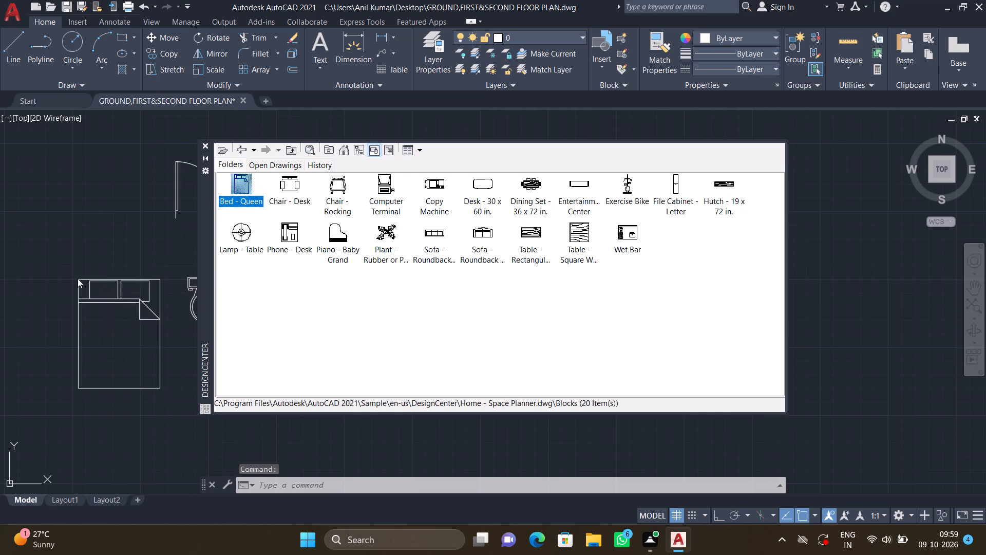
{"action": "middle_click_drag", "start_coordinate": [251, 223], "coordinate": [332, 207]}
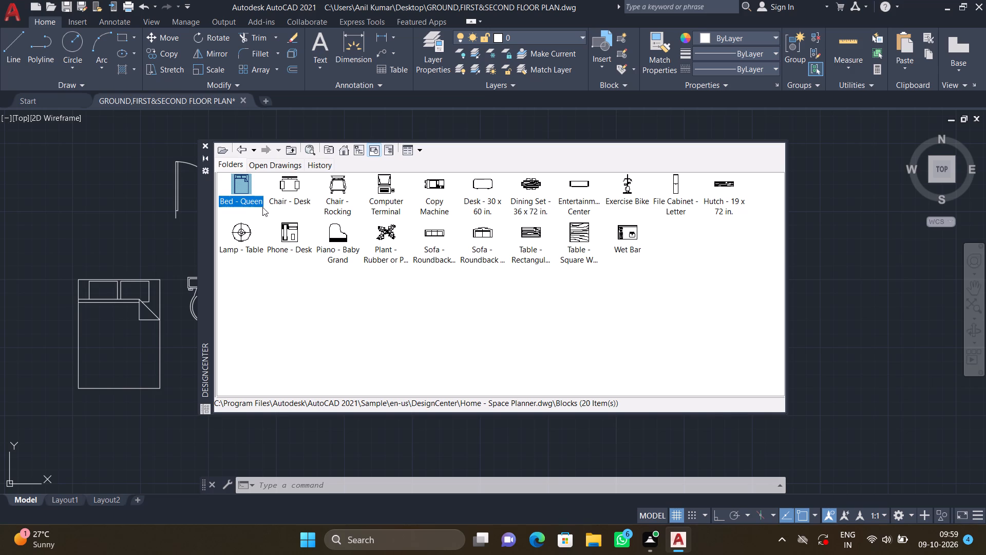
Insert the Chair - Desk block above the bed and the Chair - Rocking block below it.
{"action": "left_click_drag", "start_coordinate": [291, 187], "coordinate": [100, 181]}
{"action": "left_click_drag", "start_coordinate": [334, 184], "coordinate": [334, 184]}
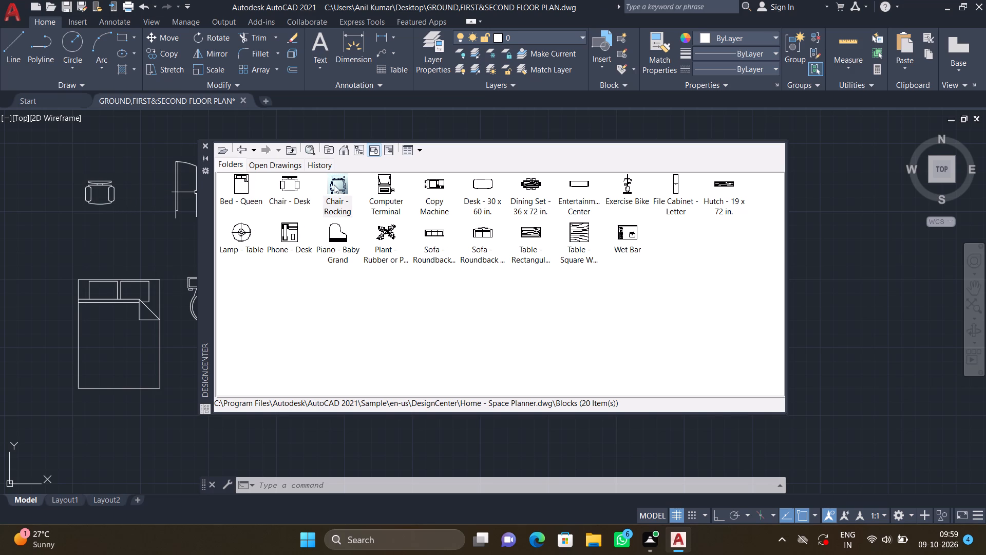
{"action": "left_click_drag", "start_coordinate": [334, 184], "coordinate": [130, 416]}
{"action": "left_click_drag", "start_coordinate": [130, 416], "coordinate": [125, 416]}
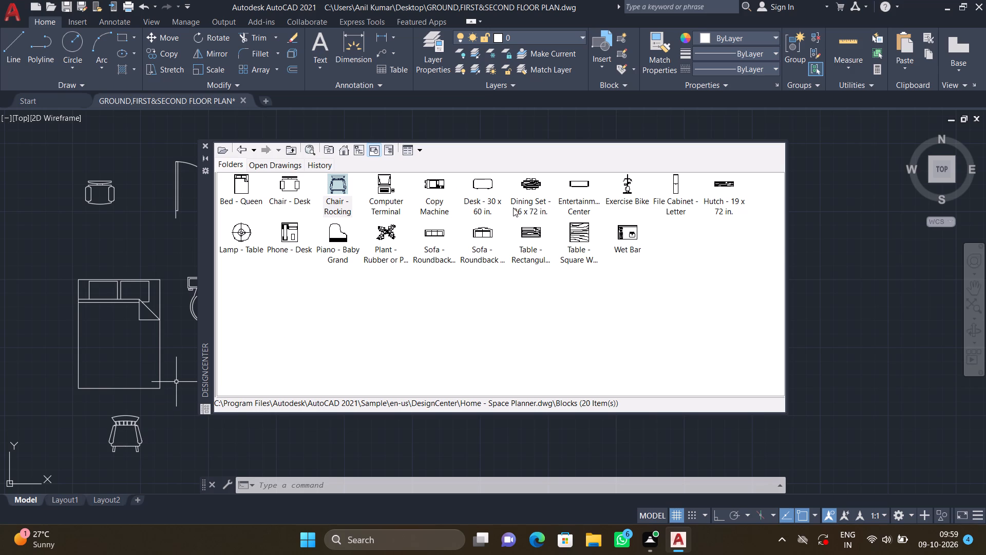
Insert the Dining Set - 36 x 72 in. block above the desk chair.
{"action": "left_click_drag", "start_coordinate": [537, 180], "coordinate": [285, 220]}
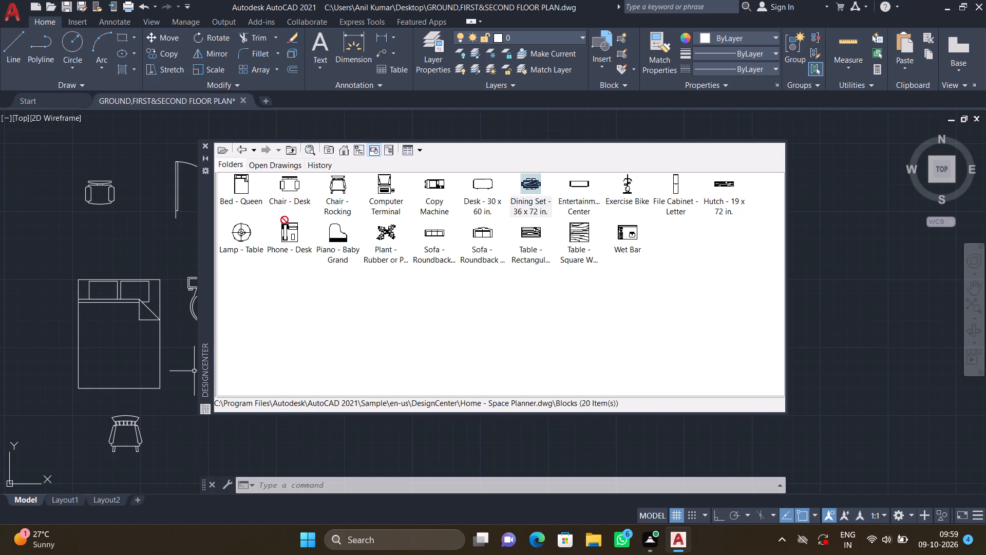
{"action": "left_click_drag", "start_coordinate": [285, 220], "coordinate": [263, 227]}
{"action": "scroll", "coordinate": [438, 243], "scroll_direction": "down", "scroll_amount": 2}
{"action": "scroll", "coordinate": [452, 201], "scroll_direction": "down", "scroll_amount": 2}
{"action": "left_click_drag", "start_coordinate": [535, 182], "coordinate": [157, 154]}
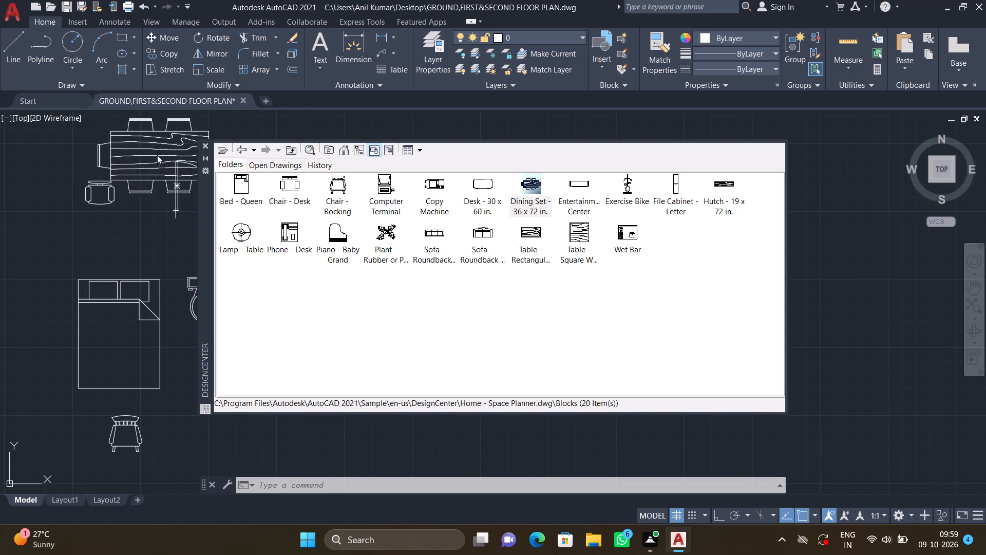
{"action": "left_click_drag", "start_coordinate": [157, 154], "coordinate": [125, 124]}
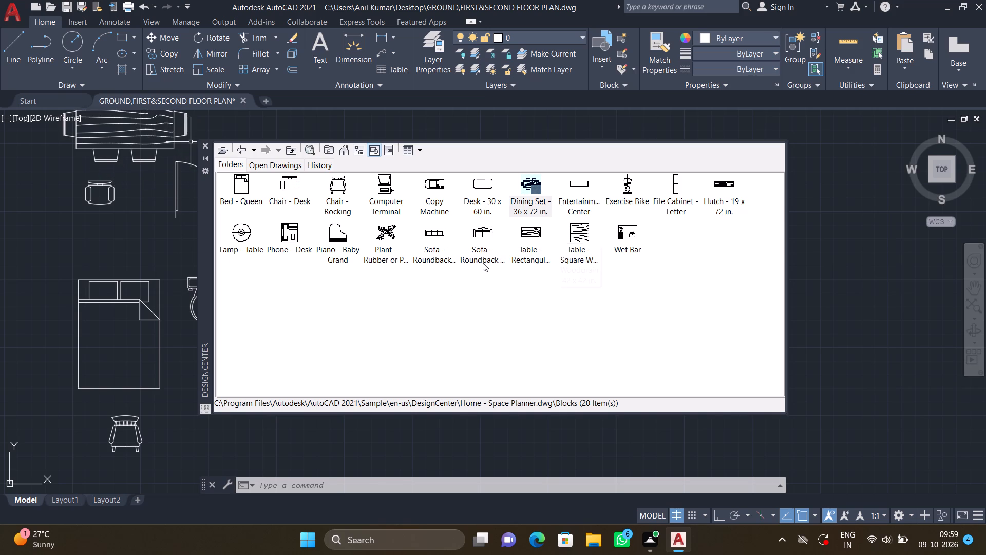
Insert the three-seat and two-seat Sofa - Roundback blocks in a row to the right of the rocking chair.
{"action": "left_click_drag", "start_coordinate": [429, 232], "coordinate": [428, 231]}
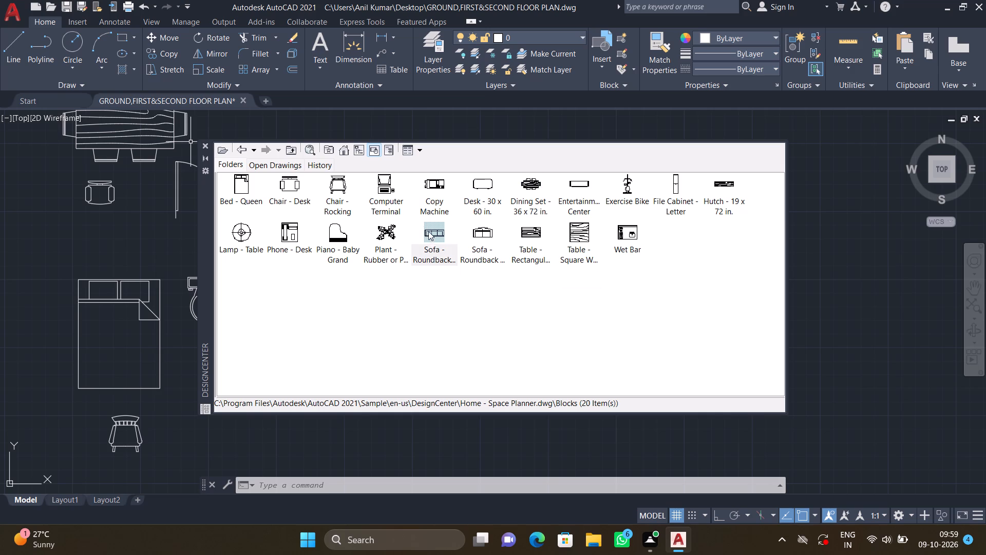
{"action": "left_click_drag", "start_coordinate": [428, 231], "coordinate": [229, 424]}
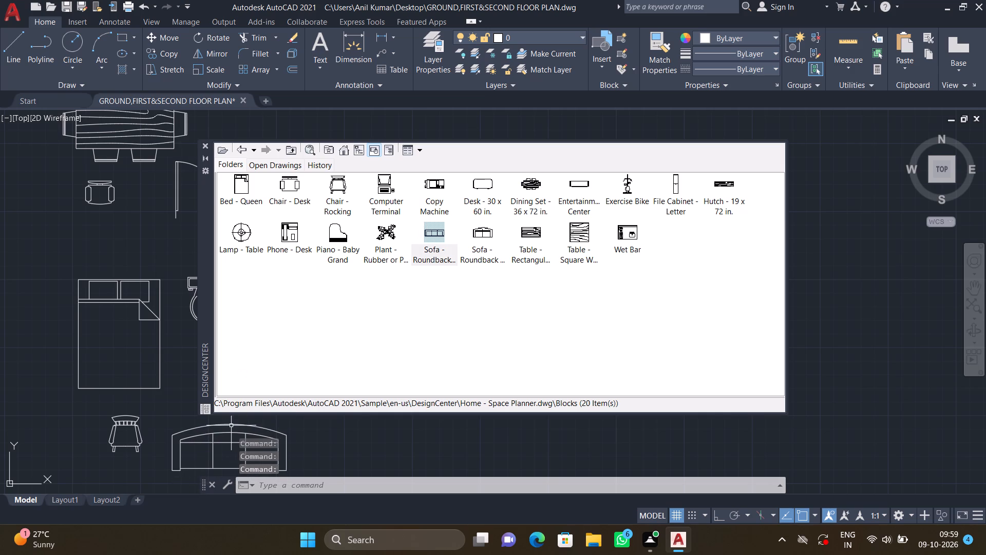
{"action": "left_click_drag", "start_coordinate": [481, 230], "coordinate": [475, 239]}
{"action": "left_click_drag", "start_coordinate": [475, 239], "coordinate": [378, 425]}
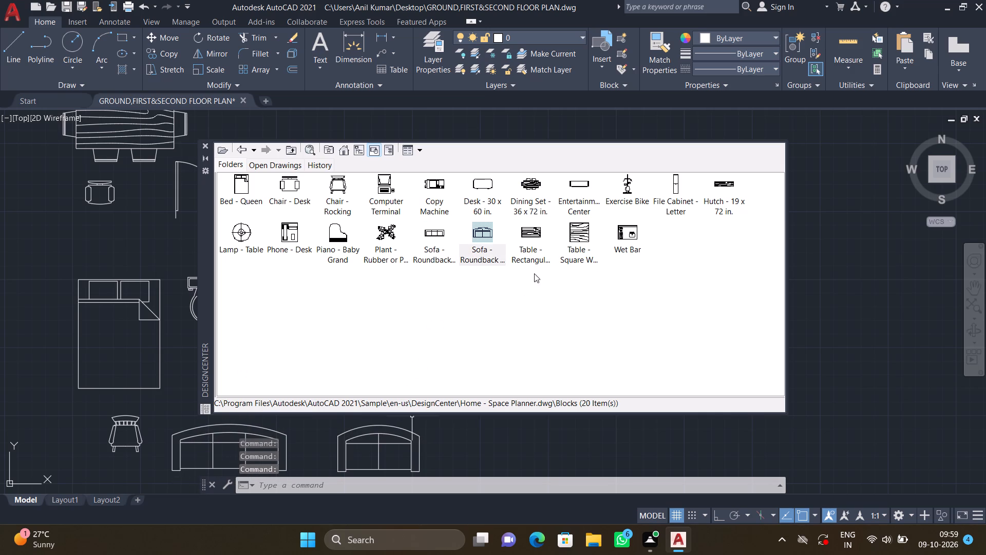
Insert the rectangular table block to the right of the two-seat sofa.
{"action": "left_click_drag", "start_coordinate": [526, 230], "coordinate": [530, 313]}
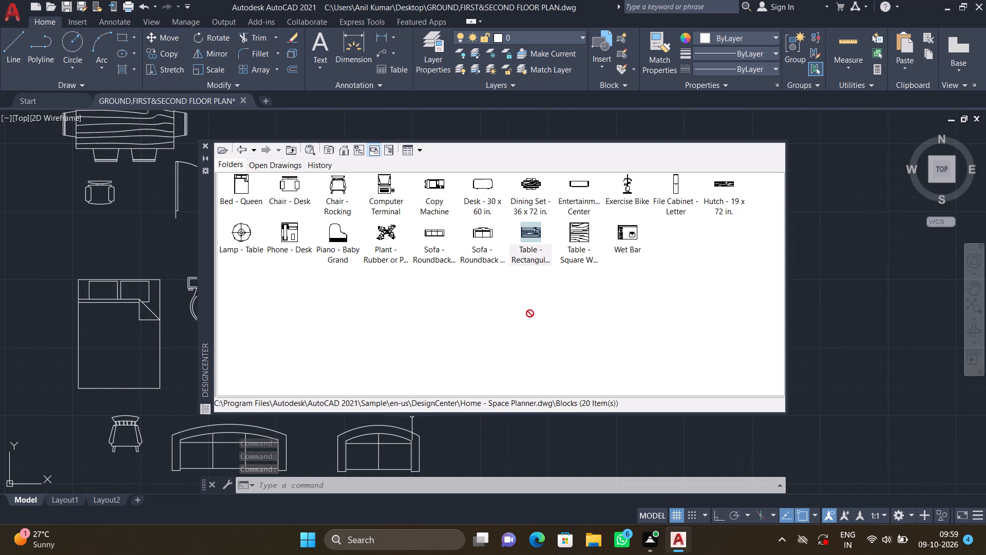
{"action": "left_click_drag", "start_coordinate": [530, 313], "coordinate": [475, 427]}
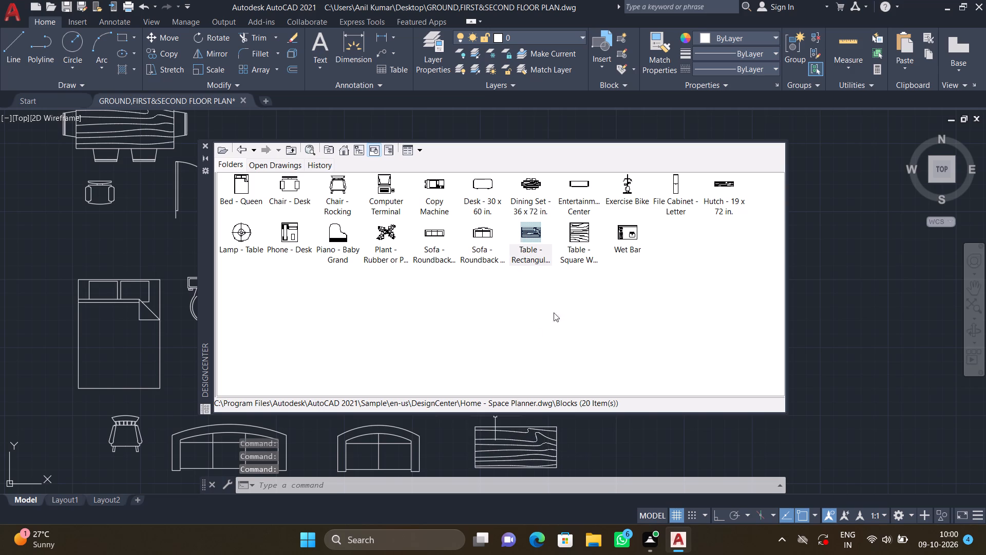
Insert the square wood table block to the right of the rectangular table and close DesignCenter.
{"action": "left_click_drag", "start_coordinate": [575, 233], "coordinate": [613, 309]}
{"action": "left_click_drag", "start_coordinate": [613, 309], "coordinate": [615, 421]}
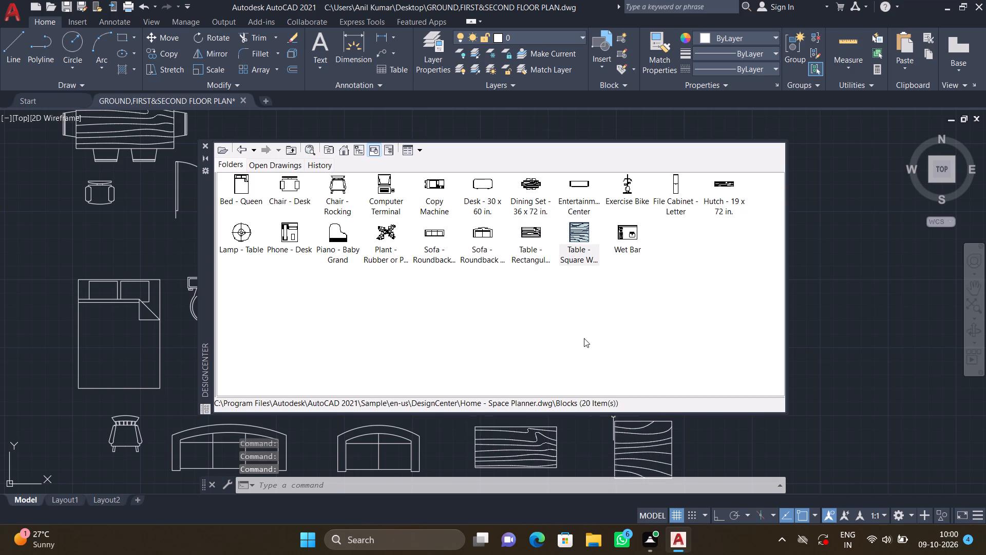
{"action": "scroll", "coordinate": [389, 291], "scroll_direction": "down", "scroll_amount": 2}
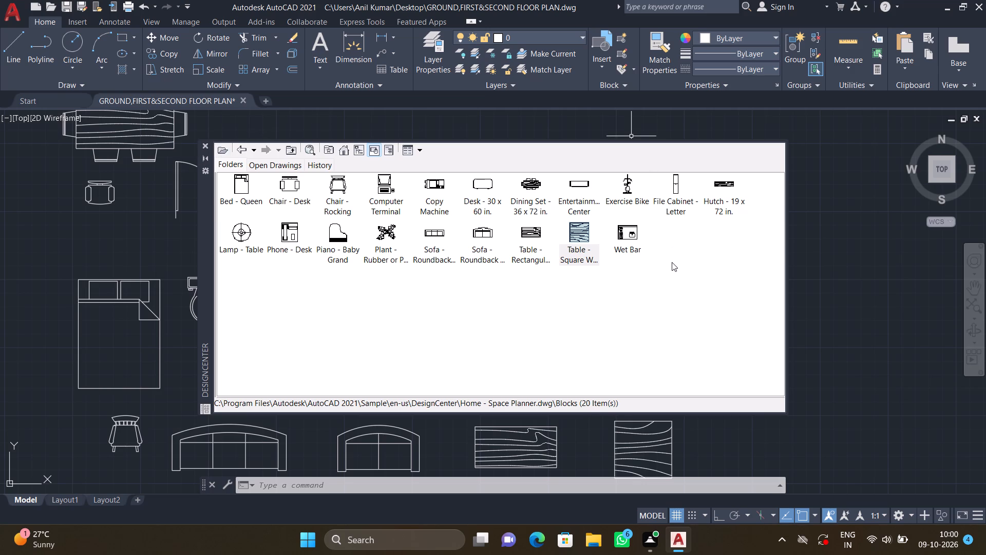
{"action": "left_click", "coordinate": [207, 142]}
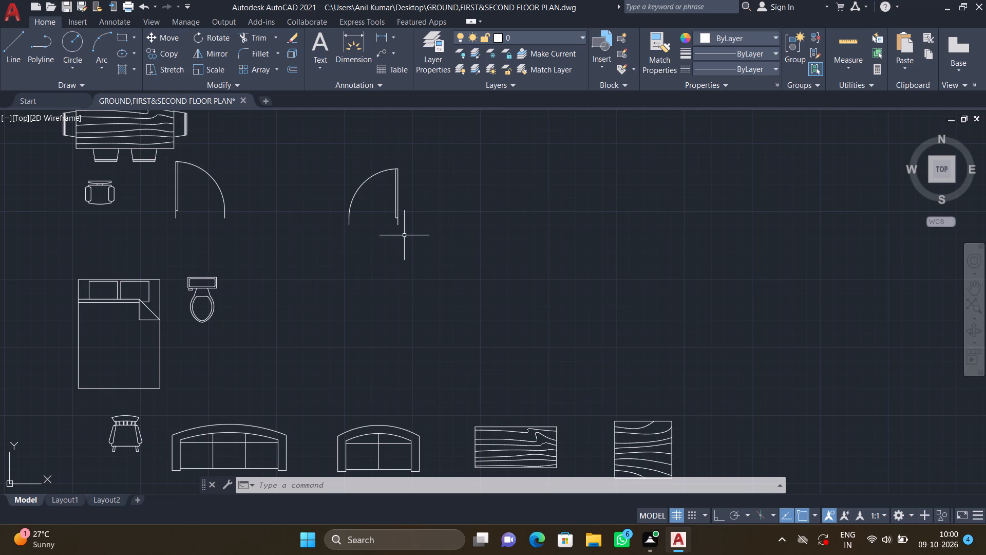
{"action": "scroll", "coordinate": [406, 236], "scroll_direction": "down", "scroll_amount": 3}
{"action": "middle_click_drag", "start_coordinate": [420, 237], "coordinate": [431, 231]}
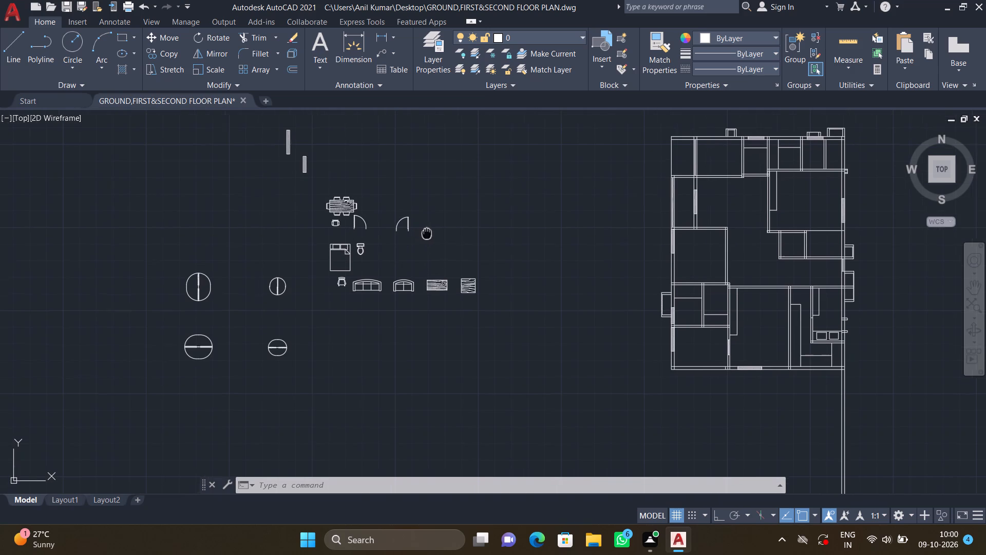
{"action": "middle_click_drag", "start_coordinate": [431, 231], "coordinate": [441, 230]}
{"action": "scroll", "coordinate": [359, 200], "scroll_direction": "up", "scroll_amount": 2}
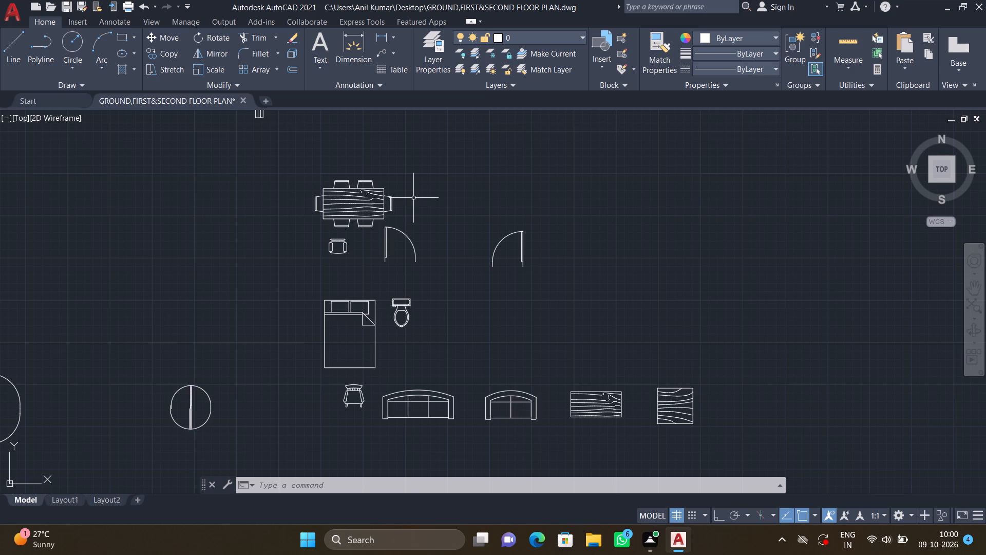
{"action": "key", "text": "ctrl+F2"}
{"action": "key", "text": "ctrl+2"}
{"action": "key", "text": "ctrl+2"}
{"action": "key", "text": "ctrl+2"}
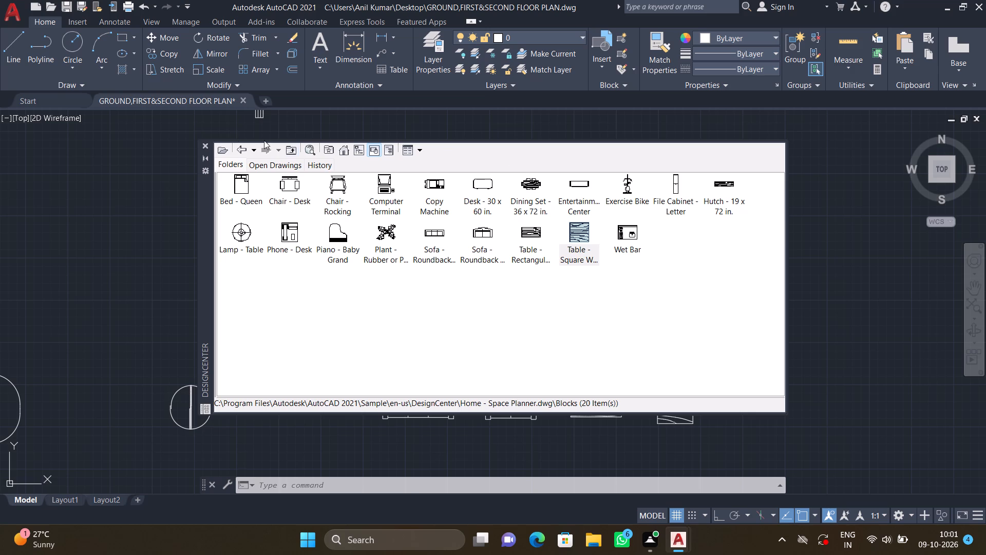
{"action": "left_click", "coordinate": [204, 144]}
Examine the collected furniture and door blocks and the floor plan beside them.
{"action": "scroll", "coordinate": [303, 184], "scroll_direction": "down", "scroll_amount": 2}
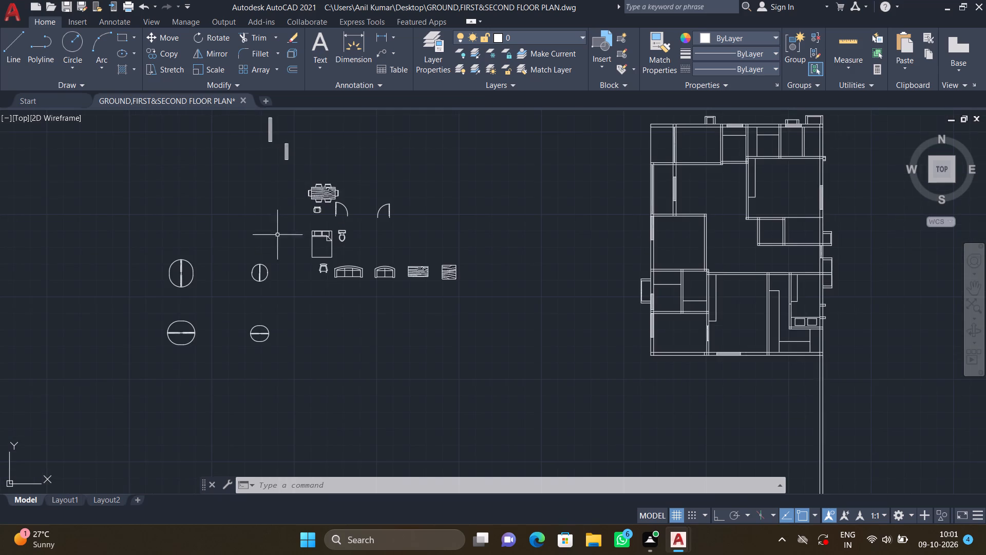
{"action": "middle_click_drag", "start_coordinate": [273, 243], "coordinate": [358, 251]}
{"action": "scroll", "coordinate": [433, 211], "scroll_direction": "up", "scroll_amount": 1}
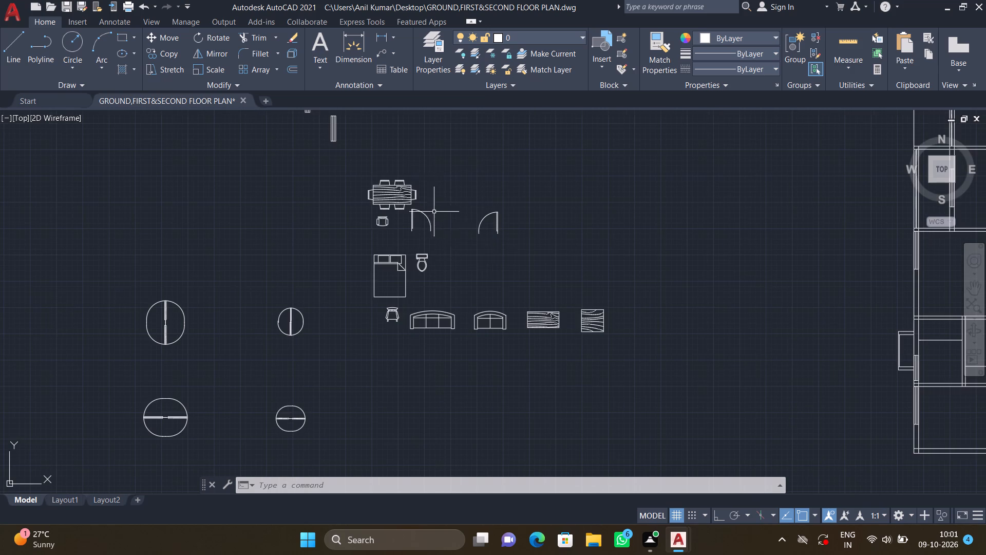
{"action": "middle_click_drag", "start_coordinate": [381, 195], "coordinate": [384, 215]}
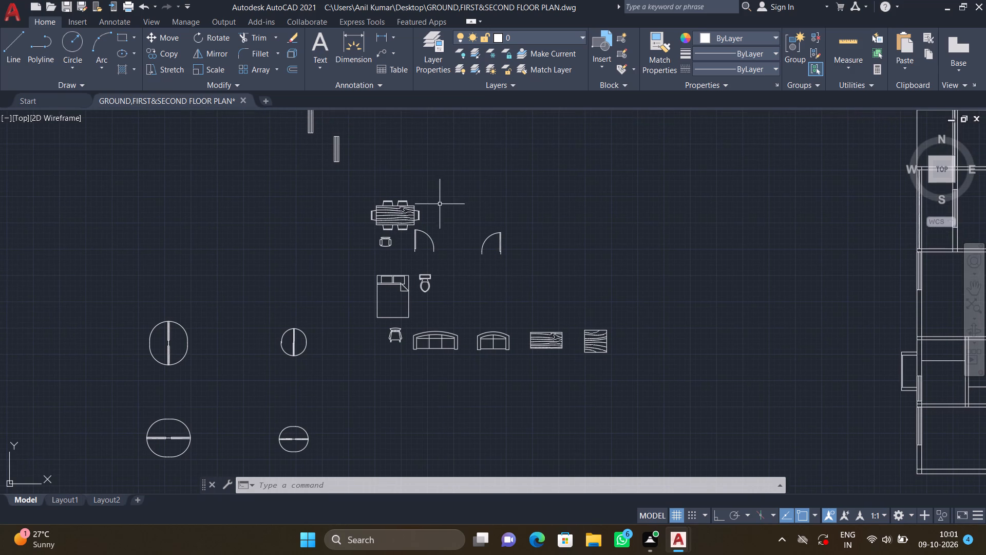
{"action": "scroll", "coordinate": [415, 219], "scroll_direction": "up", "scroll_amount": 1}
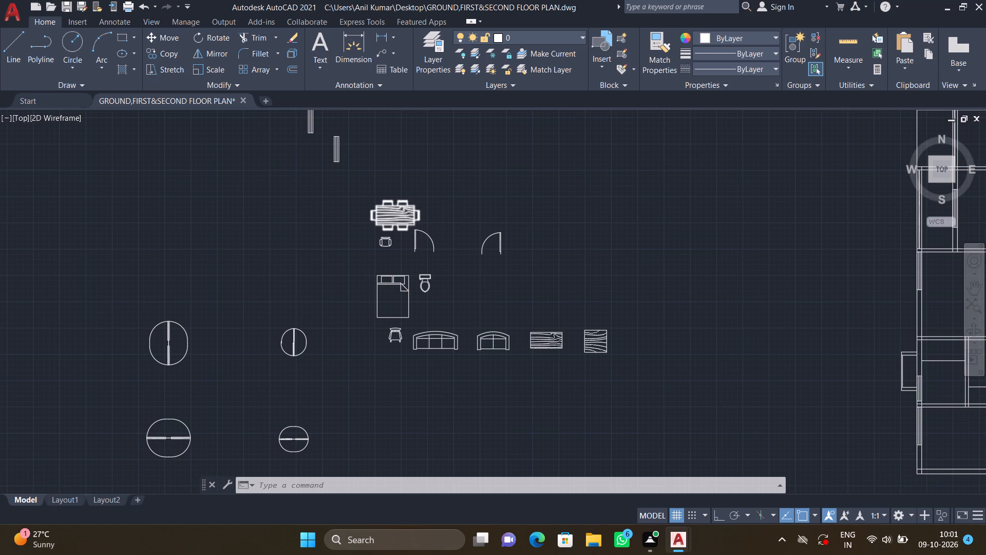
{"action": "scroll", "coordinate": [447, 275], "scroll_direction": "down", "scroll_amount": 1}
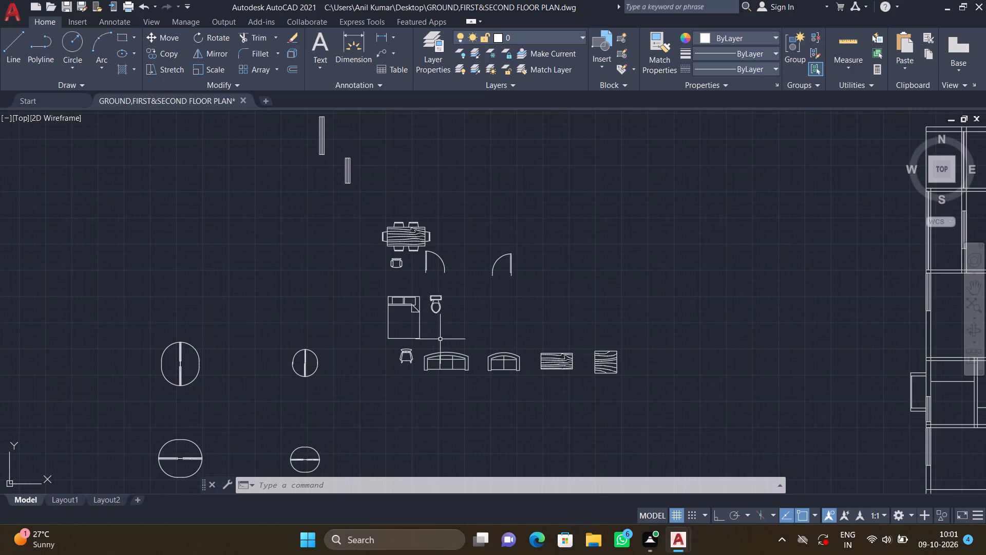
{"action": "middle_click_drag", "start_coordinate": [424, 327], "coordinate": [353, 298]}
{"action": "scroll", "coordinate": [357, 301], "scroll_direction": "down", "scroll_amount": 1}
{"action": "middle_click_drag", "start_coordinate": [521, 263], "coordinate": [368, 279]}
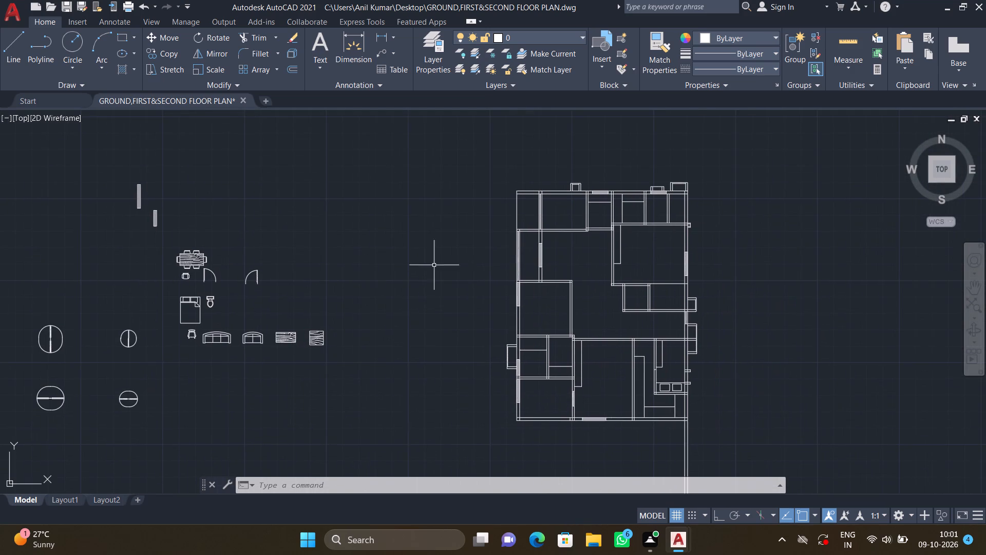
{"action": "middle_click_drag", "start_coordinate": [480, 270], "coordinate": [407, 272]}
{"action": "scroll", "coordinate": [407, 272], "scroll_direction": "down", "scroll_amount": 1}
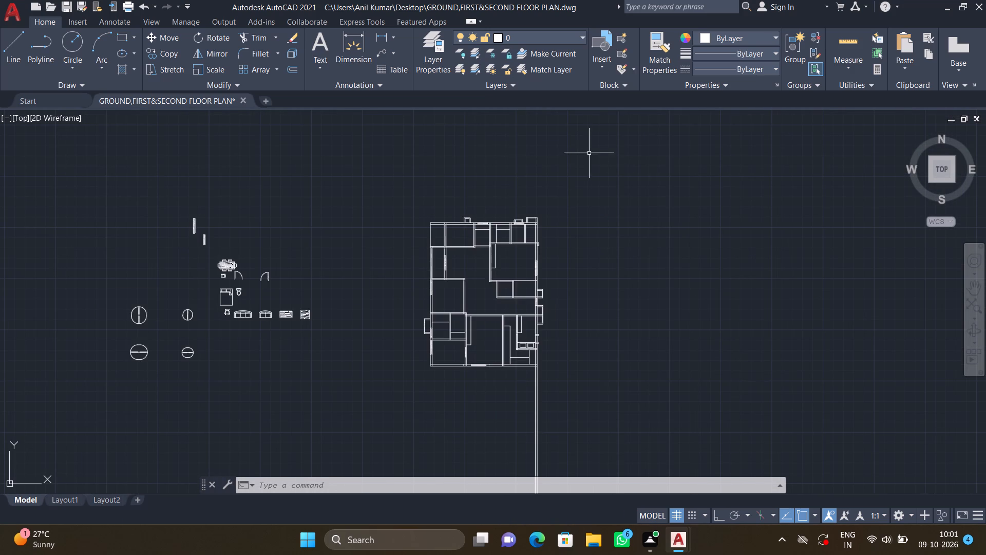
Load the ACAD_ISO02W100 ISO dash linetype from acadiso.lin and make it the current linetype.
{"action": "left_click", "coordinate": [741, 69]}
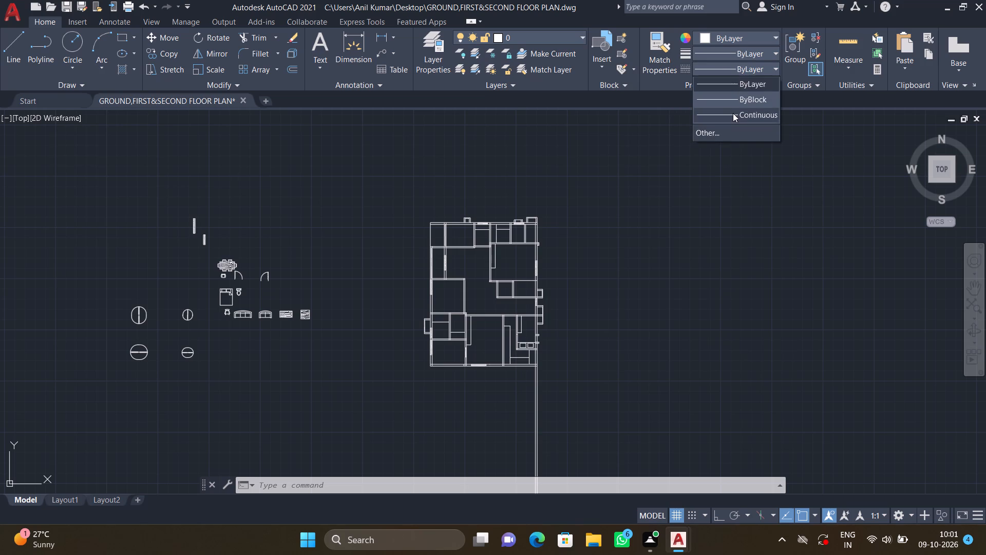
{"action": "left_click", "coordinate": [733, 113]}
{"action": "left_click", "coordinate": [736, 68]}
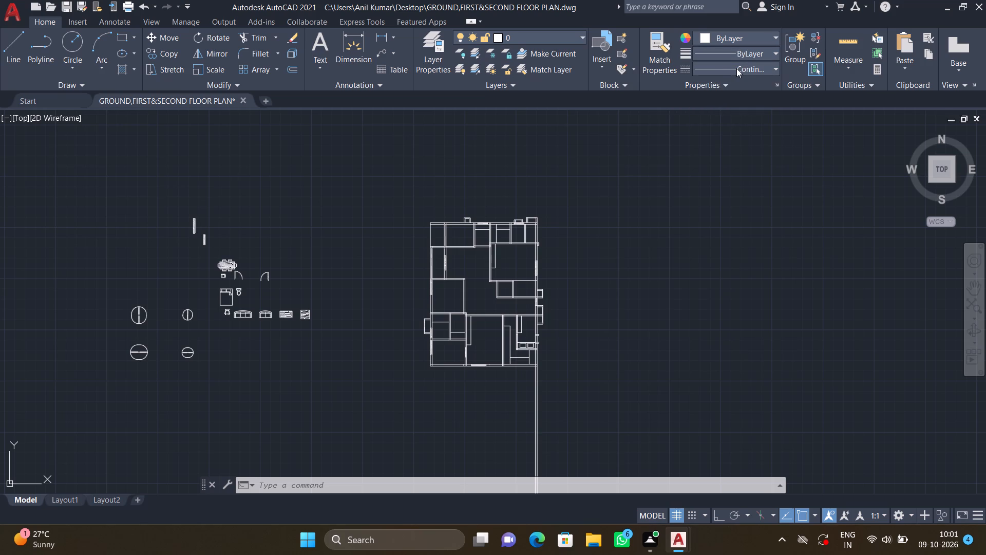
{"action": "left_click", "coordinate": [718, 130]}
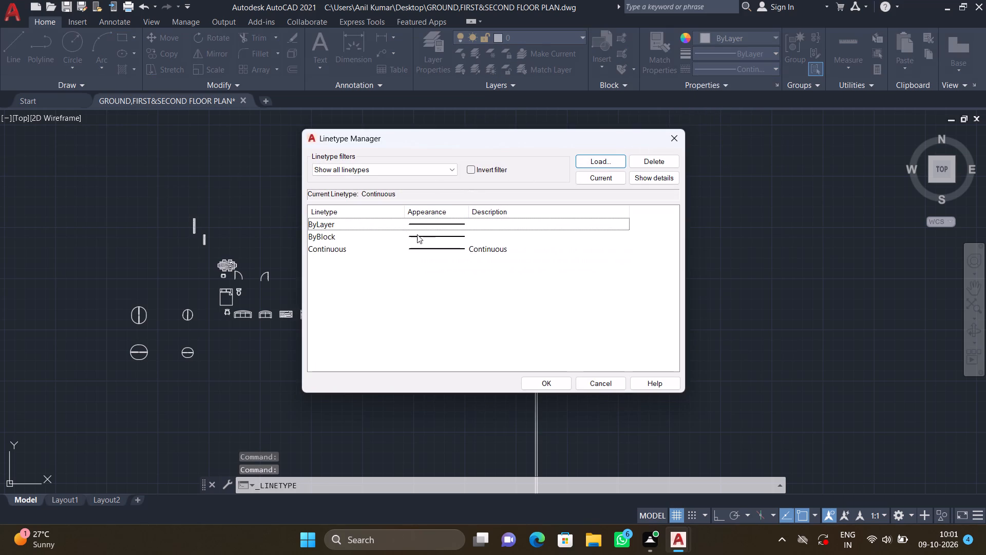
{"action": "left_click", "coordinate": [596, 160]}
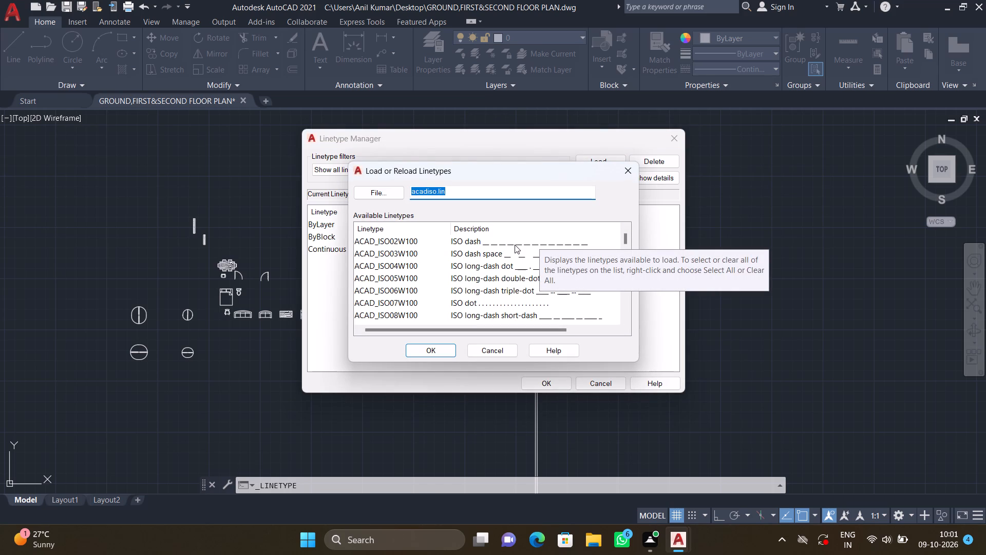
{"action": "left_click", "coordinate": [515, 242]}
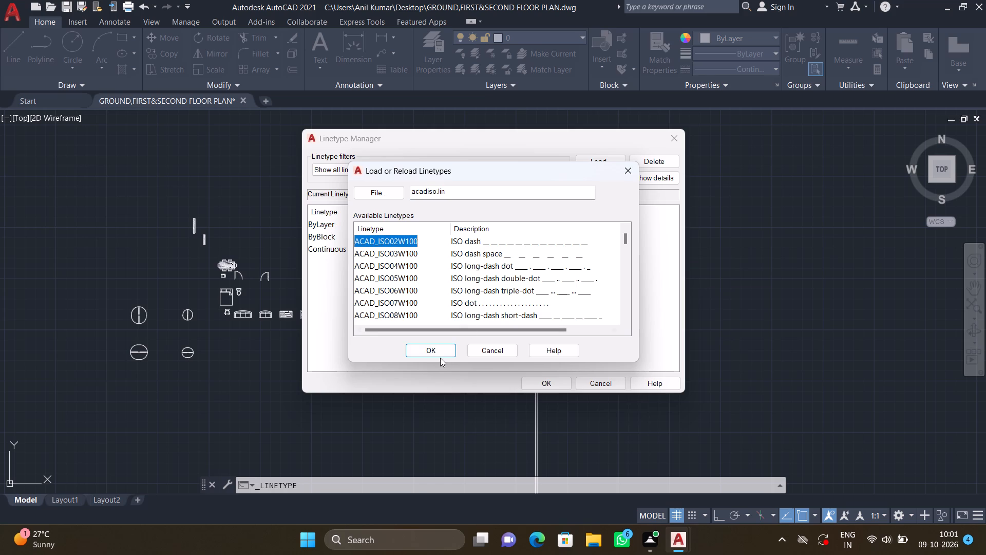
{"action": "left_click", "coordinate": [439, 350]}
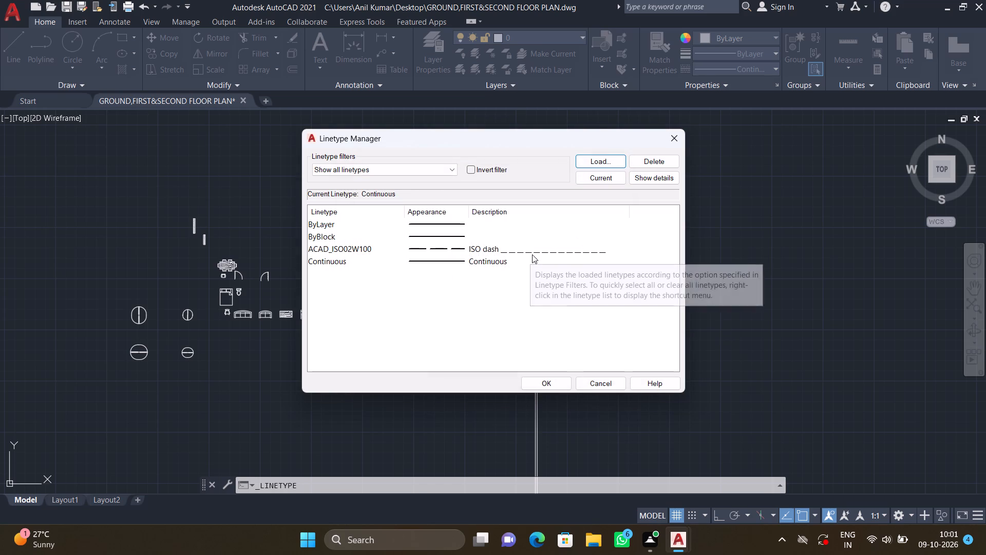
{"action": "left_click", "coordinate": [532, 253]}
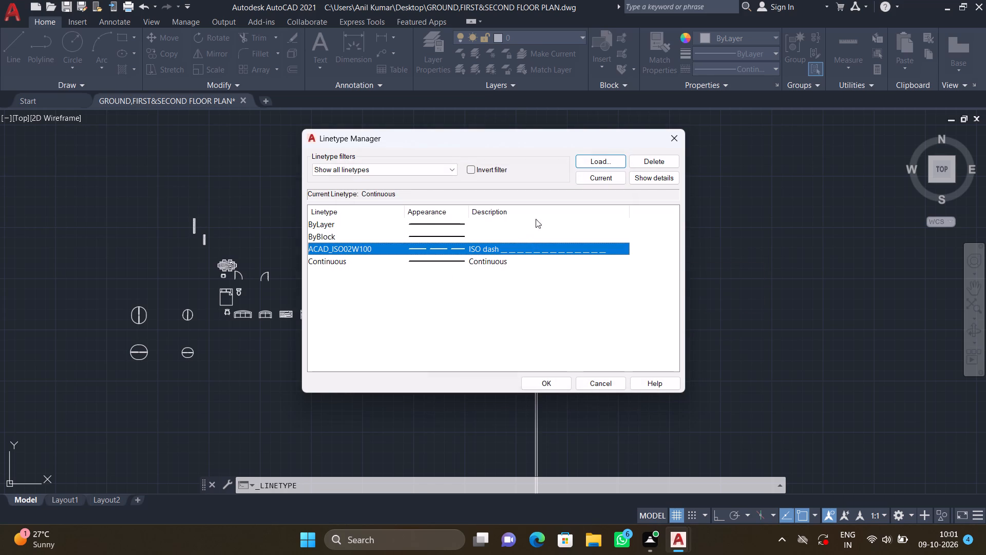
{"action": "left_click", "coordinate": [545, 384]}
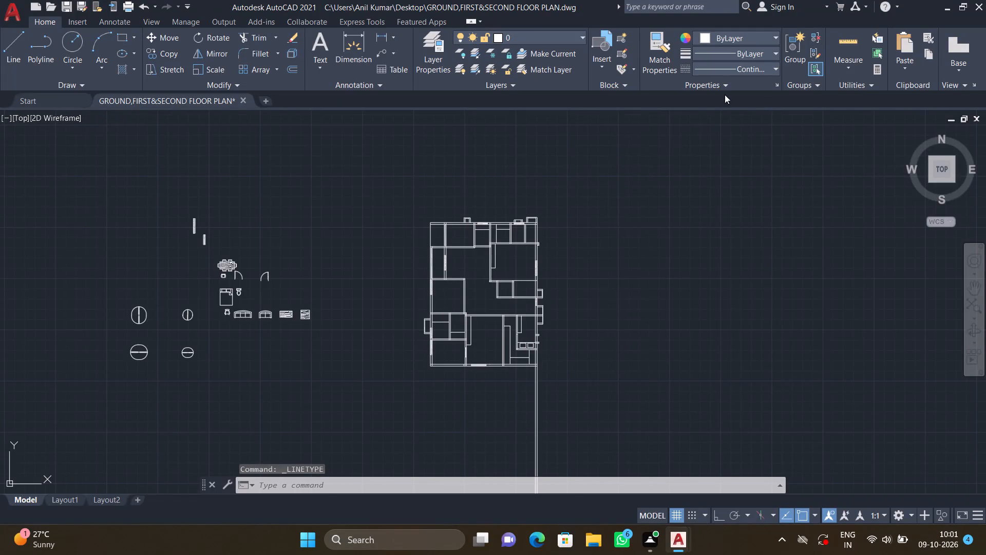
{"action": "left_click", "coordinate": [745, 71]}
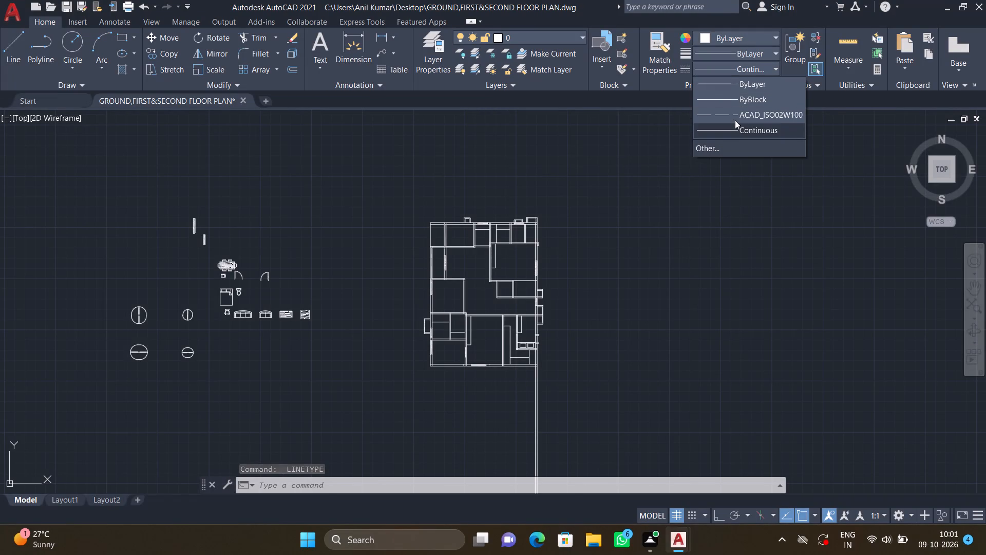
{"action": "left_click", "coordinate": [734, 117]}
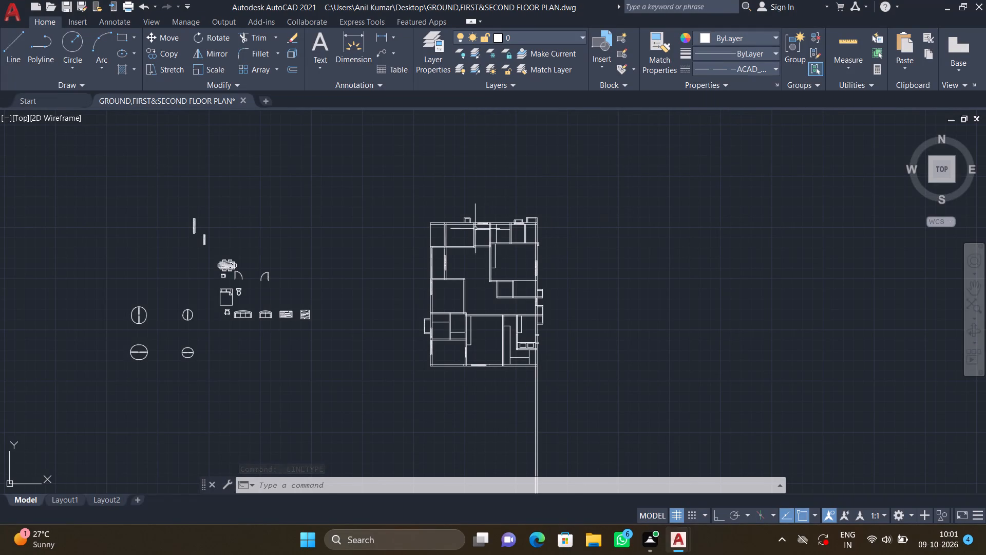
With Ortho on, draw a three-sided dashed outline outside the north wall's left window, about 2' deep and 4'-4" wide.
{"action": "scroll", "coordinate": [493, 219], "scroll_direction": "up", "scroll_amount": 4}
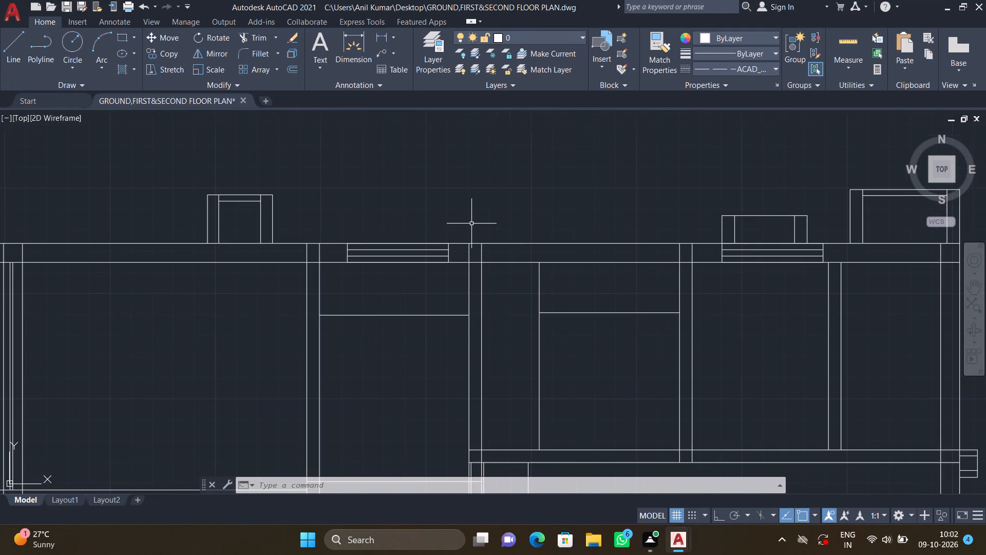
{"action": "scroll", "coordinate": [471, 224], "scroll_direction": "up", "scroll_amount": 1}
{"action": "key", "text": "l"}
{"action": "key", "text": "Return"}
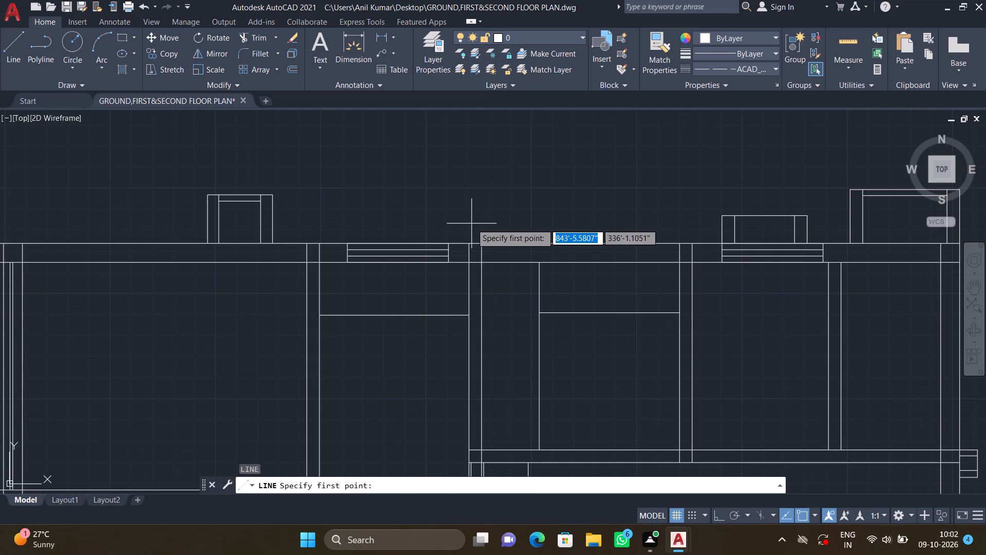
{"action": "scroll", "coordinate": [326, 236], "scroll_direction": "up", "scroll_amount": 2}
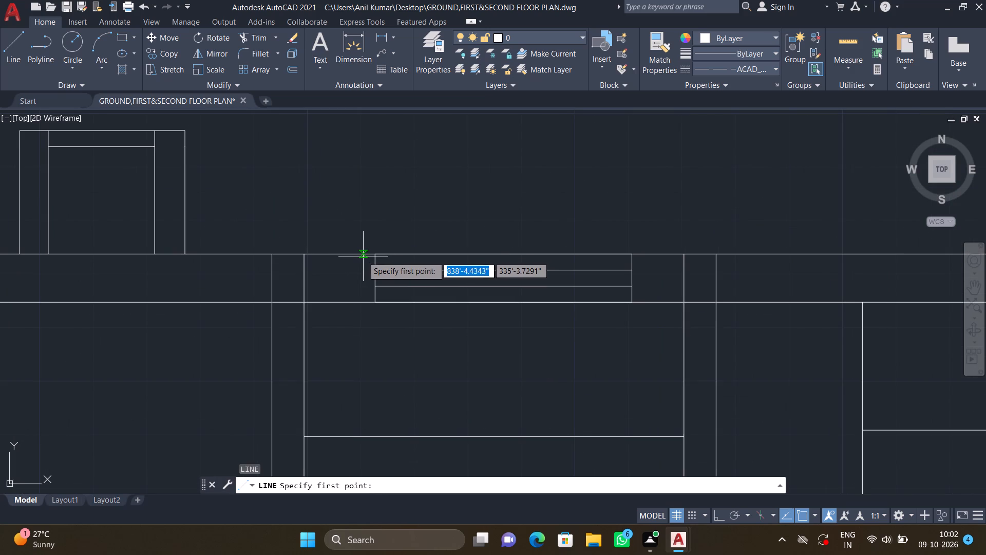
{"action": "left_click", "coordinate": [361, 255]}
{"action": "scroll", "coordinate": [367, 199], "scroll_direction": "down", "scroll_amount": 2}
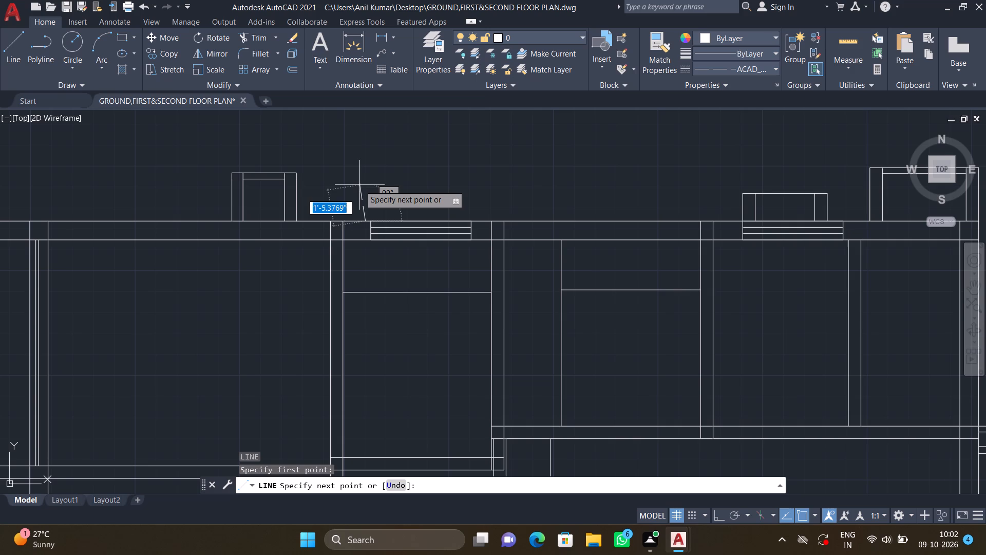
{"action": "key", "text": "F8"}
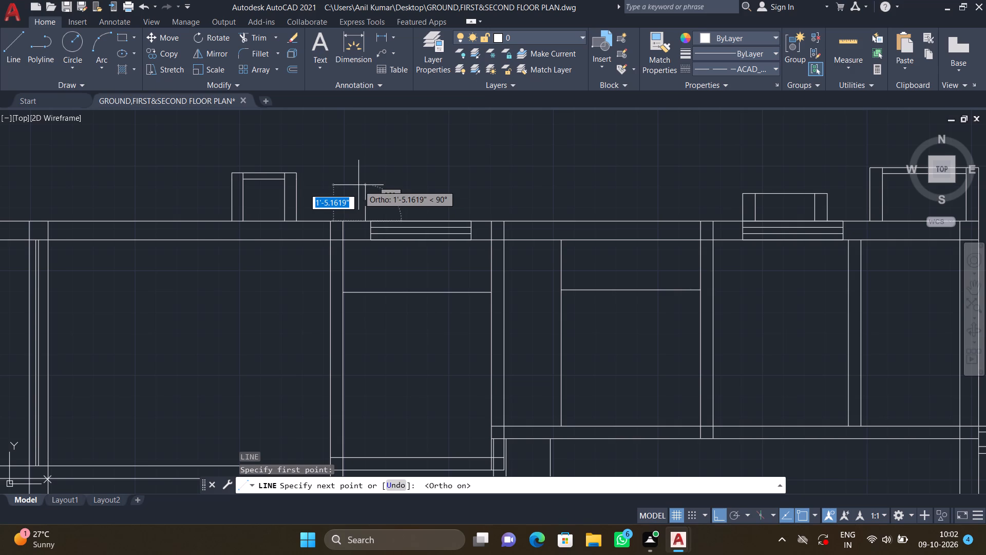
{"action": "scroll", "coordinate": [340, 155], "scroll_direction": "down", "scroll_amount": 1}
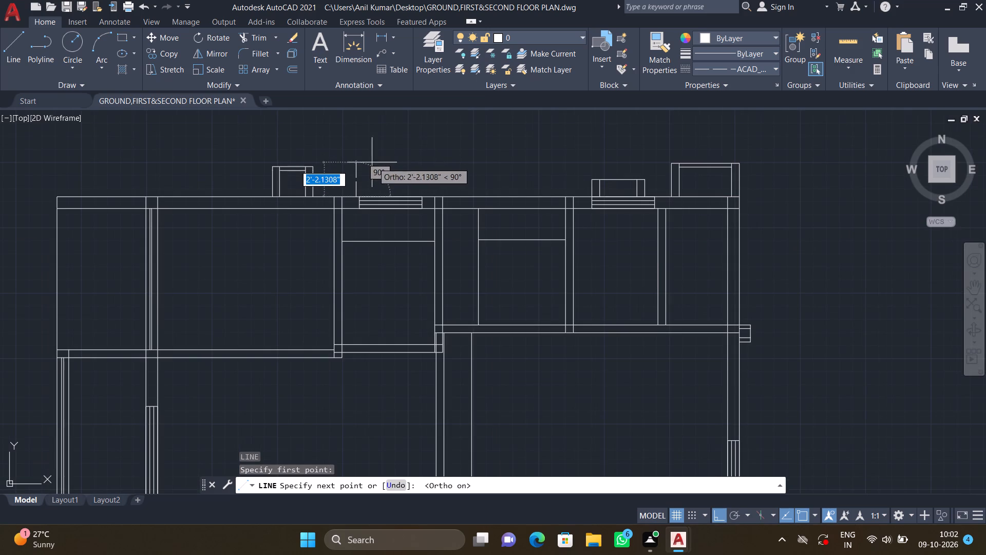
{"action": "middle_click_drag", "start_coordinate": [348, 162], "coordinate": [346, 178]}
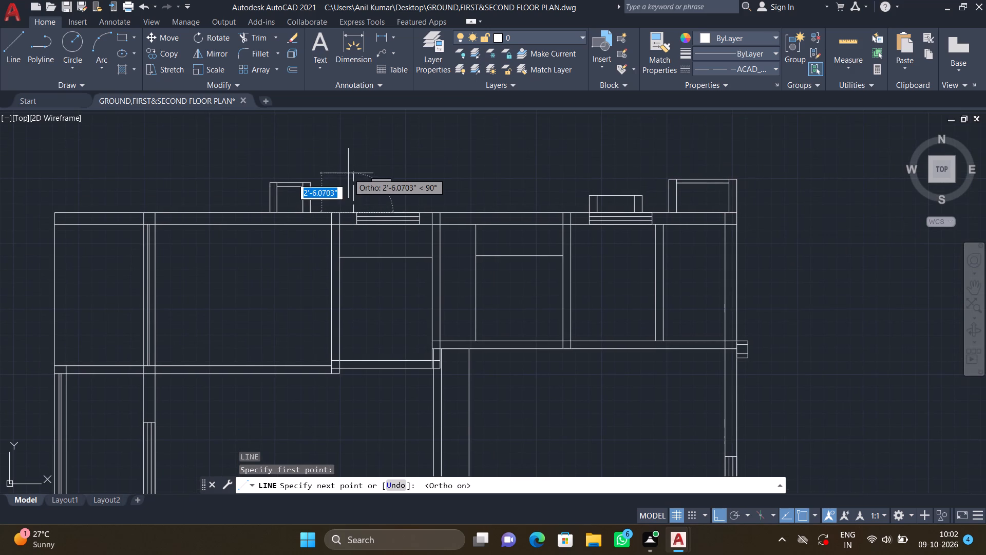
{"action": "scroll", "coordinate": [354, 176], "scroll_direction": "up", "scroll_amount": 3}
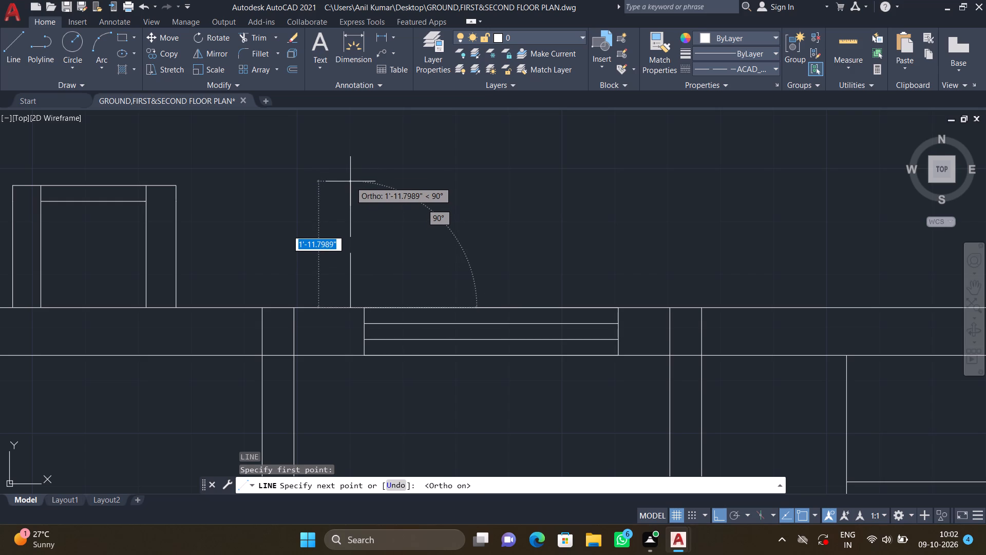
{"action": "left_click", "coordinate": [349, 181]}
{"action": "scroll", "coordinate": [467, 187], "scroll_direction": "down", "scroll_amount": 3}
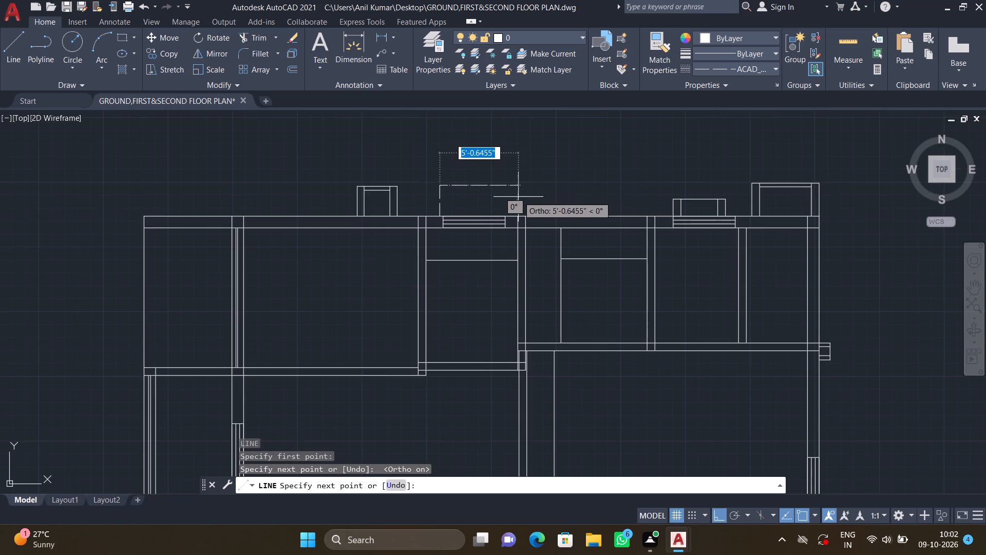
{"action": "scroll", "coordinate": [518, 196], "scroll_direction": "up", "scroll_amount": 3}
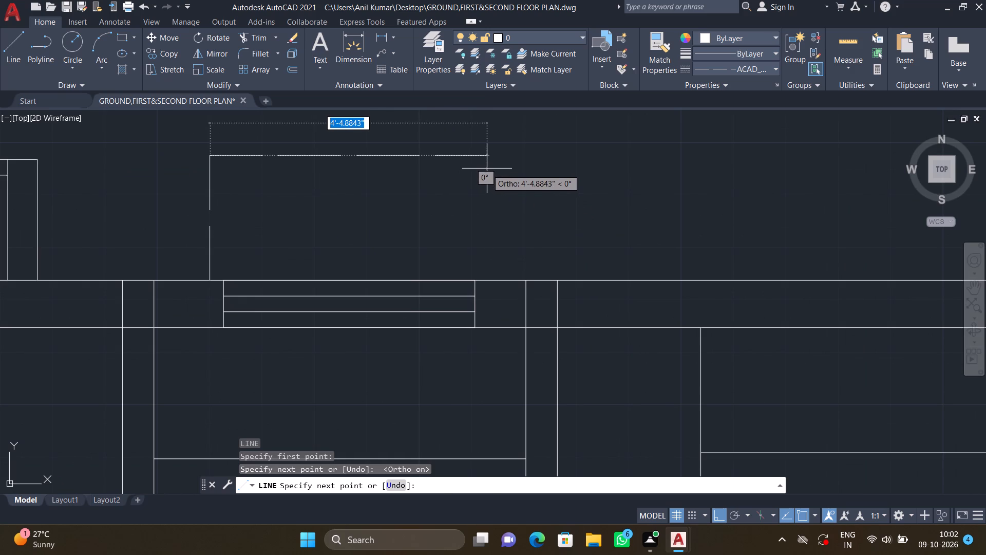
{"action": "scroll", "coordinate": [486, 168], "scroll_direction": "up", "scroll_amount": 1}
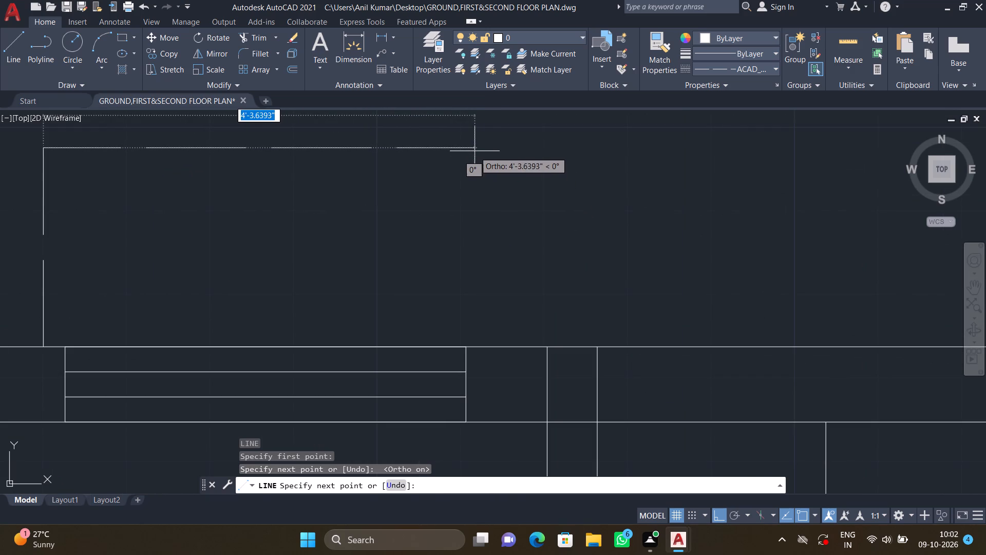
{"action": "left_click", "coordinate": [478, 151]}
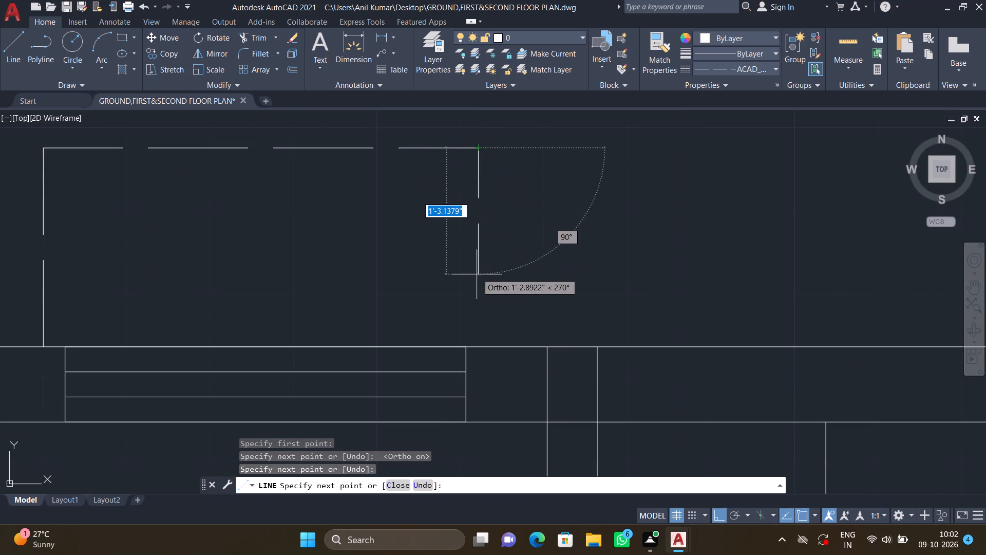
{"action": "left_click", "coordinate": [478, 344]}
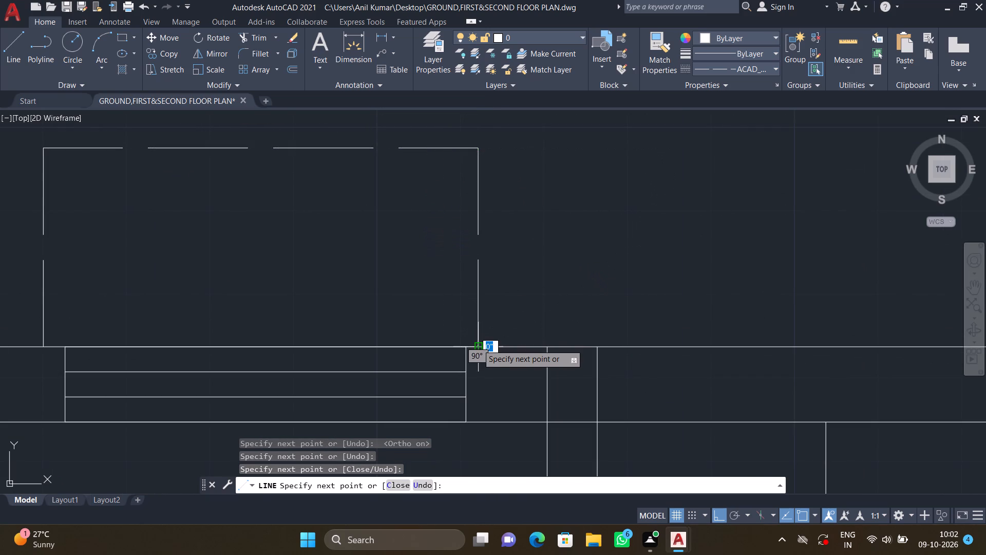
{"action": "key", "text": "Return"}
Draw a three-sided dashed outline outside the east wall window of the large upper-right room, projecting about 2'-8" from the wall.
{"action": "scroll", "coordinate": [471, 337], "scroll_direction": "down", "scroll_amount": 4}
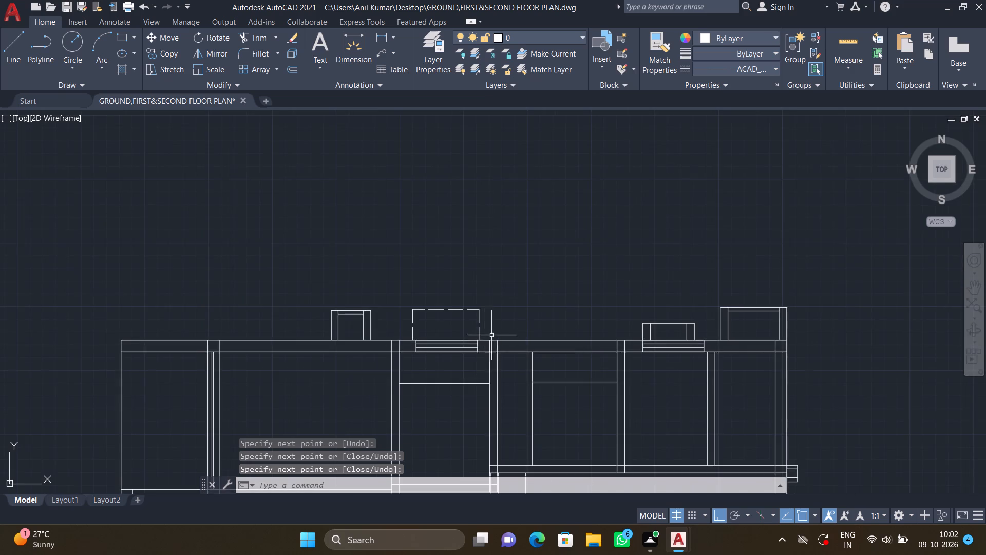
{"action": "middle_click_drag", "start_coordinate": [470, 319], "coordinate": [419, 267]}
{"action": "scroll", "coordinate": [419, 268], "scroll_direction": "down", "scroll_amount": 2}
{"action": "middle_click_drag", "start_coordinate": [492, 268], "coordinate": [453, 184]}
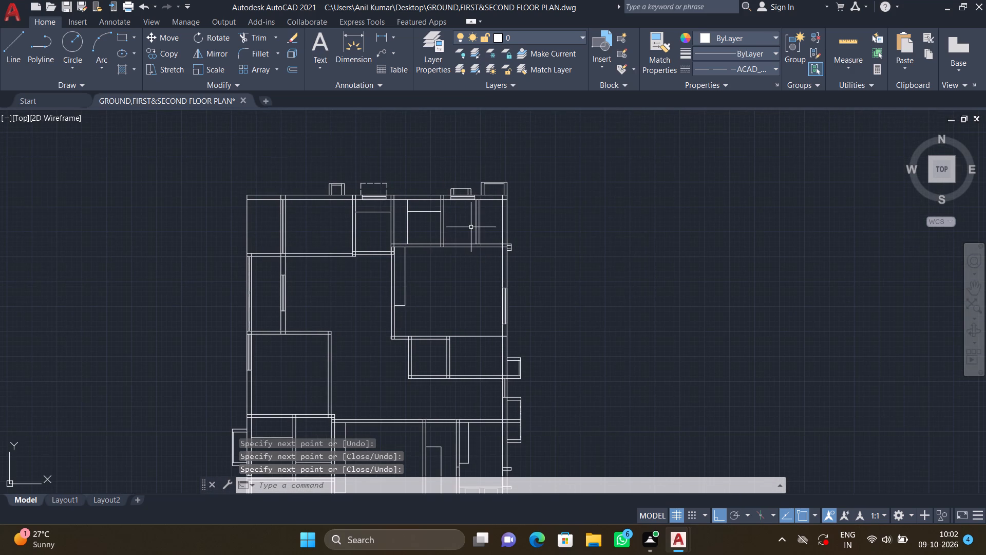
{"action": "scroll", "coordinate": [467, 265], "scroll_direction": "down", "scroll_amount": 1}
{"action": "middle_click_drag", "start_coordinate": [497, 297], "coordinate": [463, 248]}
{"action": "scroll", "coordinate": [459, 230], "scroll_direction": "up", "scroll_amount": 3}
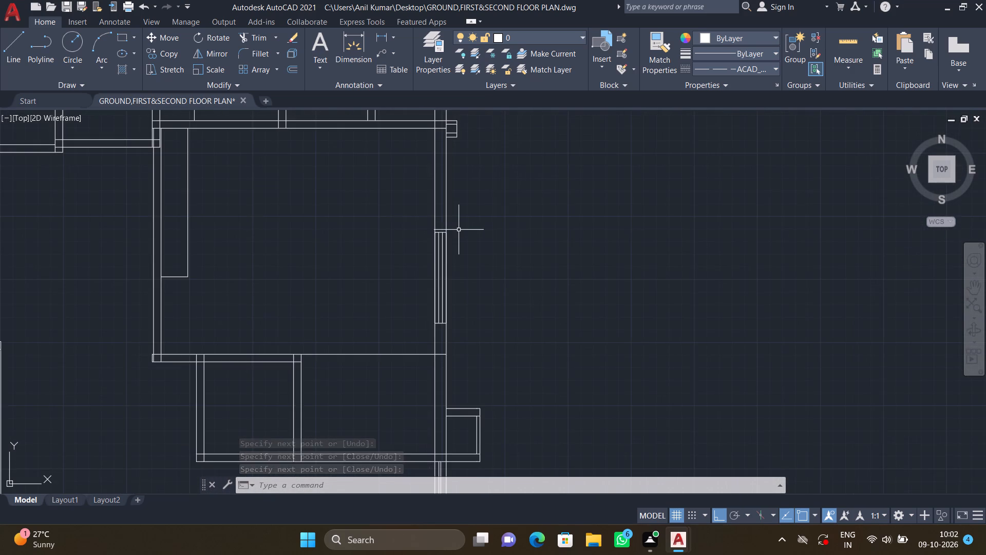
{"action": "scroll", "coordinate": [457, 229], "scroll_direction": "up", "scroll_amount": 2}
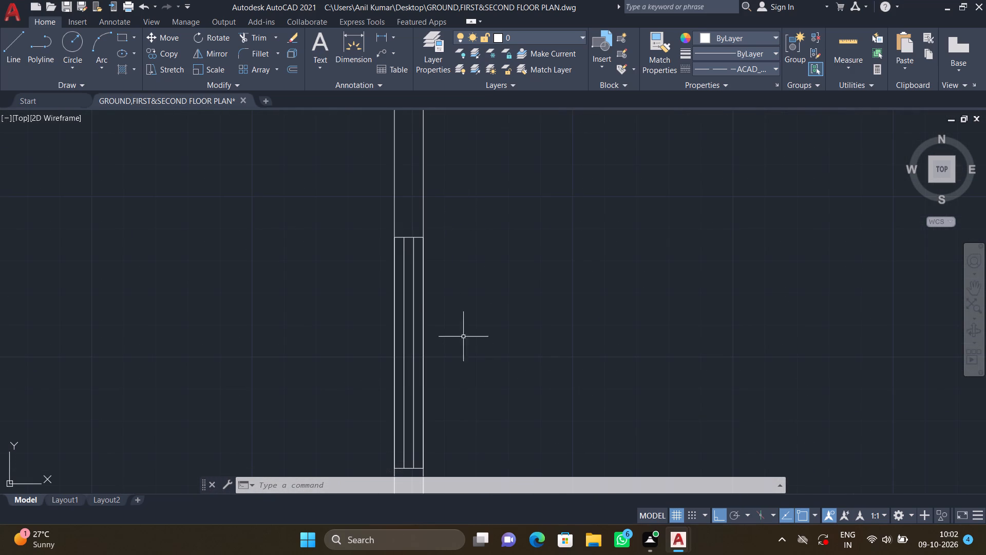
{"action": "middle_click_drag", "start_coordinate": [443, 307], "coordinate": [429, 215]}
{"action": "key", "text": "l"}
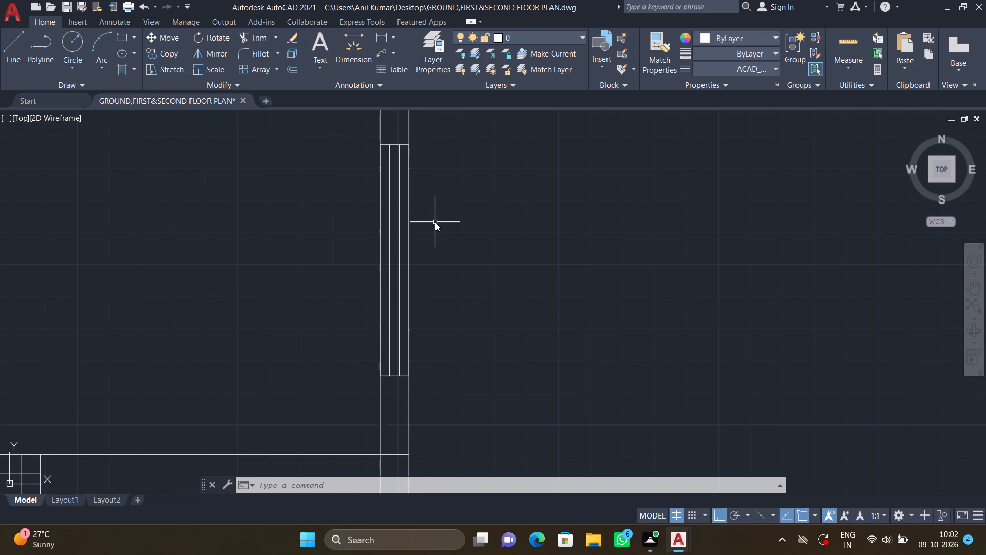
{"action": "key", "text": "Return"}
{"action": "middle_click_drag", "start_coordinate": [450, 236], "coordinate": [441, 283]}
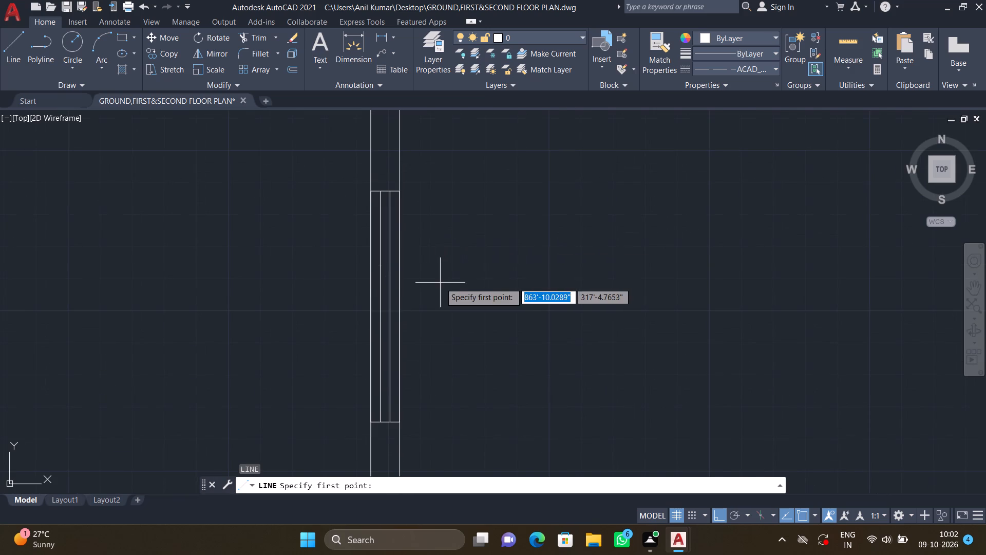
{"action": "scroll", "coordinate": [399, 186], "scroll_direction": "up", "scroll_amount": 2}
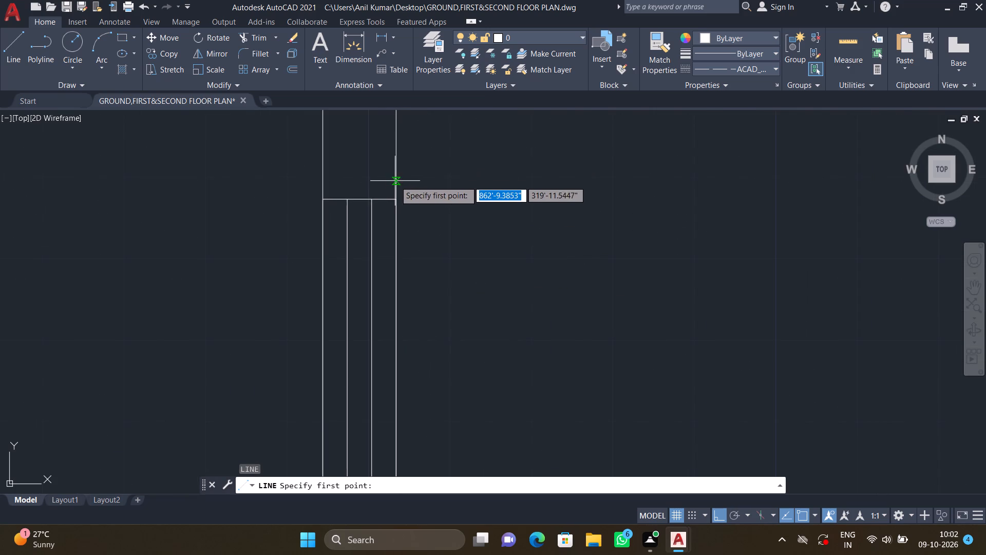
{"action": "scroll", "coordinate": [397, 181], "scroll_direction": "up", "scroll_amount": 3}
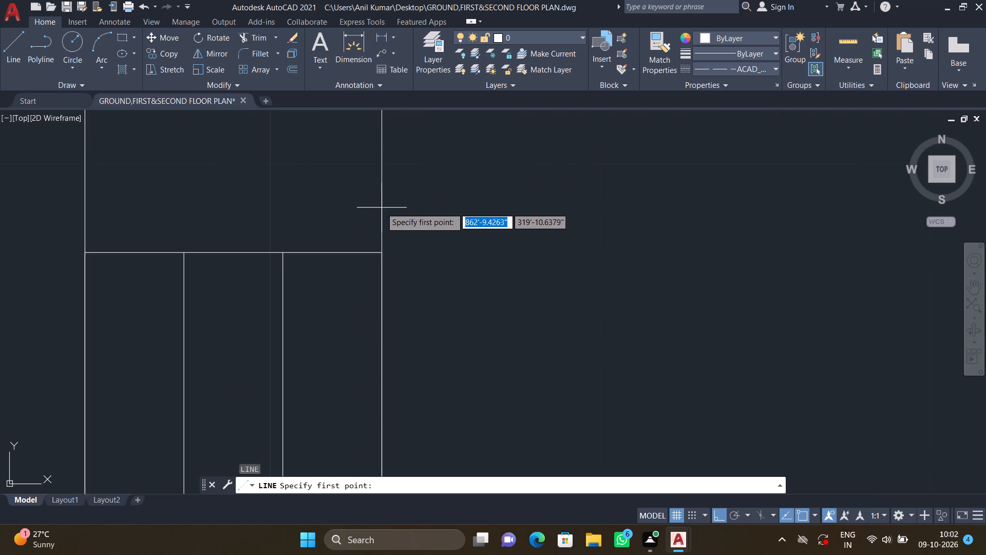
{"action": "left_click", "coordinate": [382, 208]}
{"action": "scroll", "coordinate": [467, 202], "scroll_direction": "down", "scroll_amount": 3}
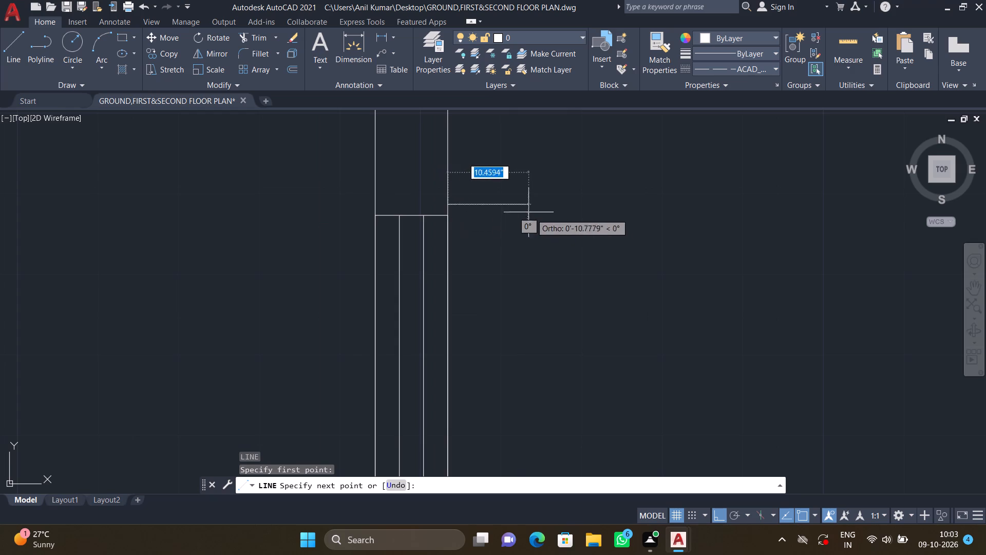
{"action": "scroll", "coordinate": [426, 164], "scroll_direction": "down", "scroll_amount": 3}
{"action": "middle_click_drag", "start_coordinate": [538, 208], "coordinate": [464, 187]}
{"action": "scroll", "coordinate": [490, 185], "scroll_direction": "up", "scroll_amount": 1}
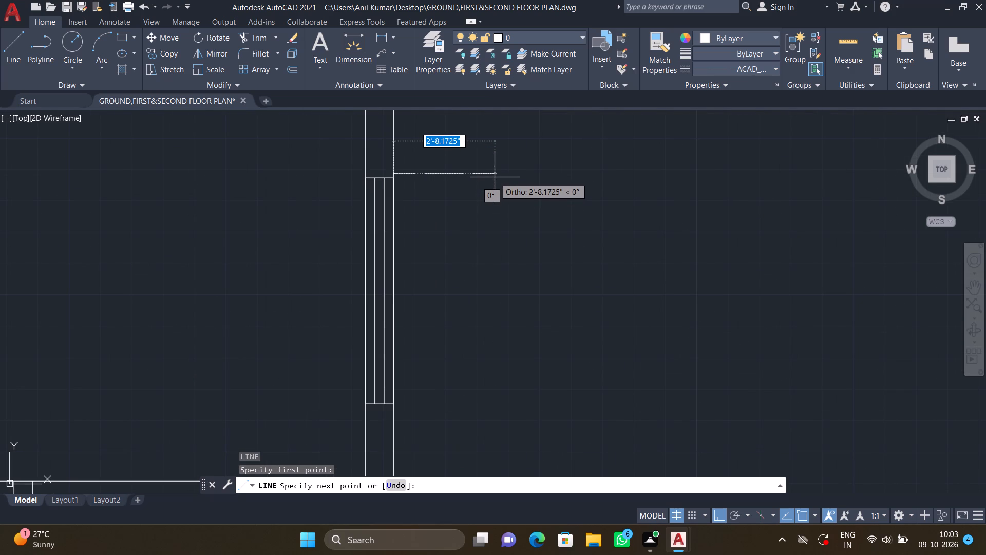
{"action": "left_click", "coordinate": [495, 177]}
{"action": "scroll", "coordinate": [493, 292], "scroll_direction": "down", "scroll_amount": 2}
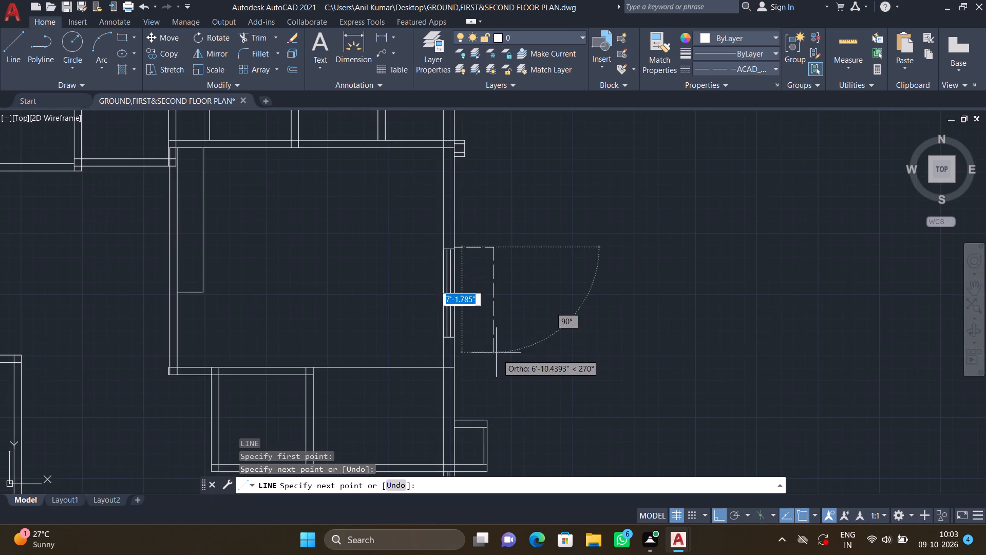
{"action": "middle_click_drag", "start_coordinate": [489, 350], "coordinate": [474, 306]}
{"action": "scroll", "coordinate": [463, 306], "scroll_direction": "up", "scroll_amount": 3}
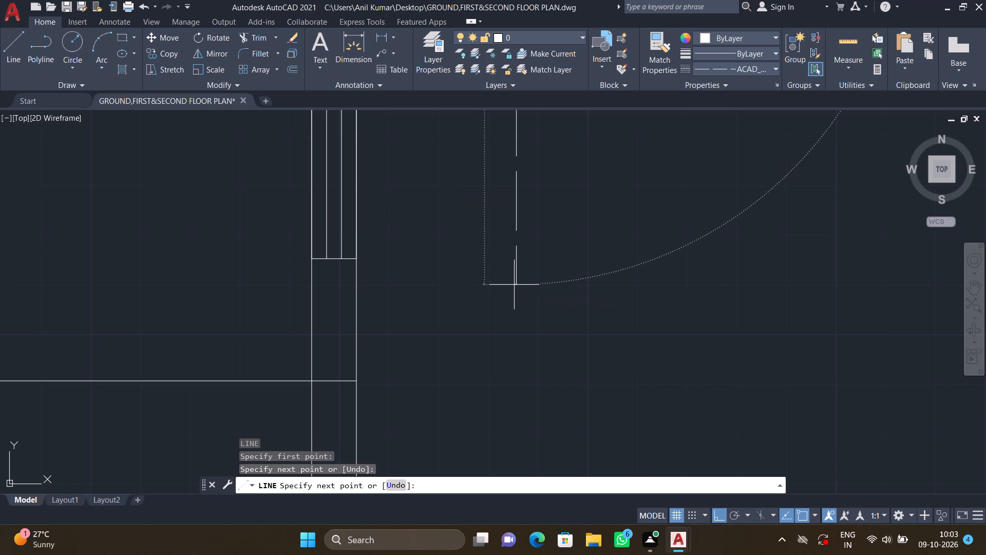
{"action": "left_click", "coordinate": [514, 285]}
{"action": "left_click", "coordinate": [356, 285]}
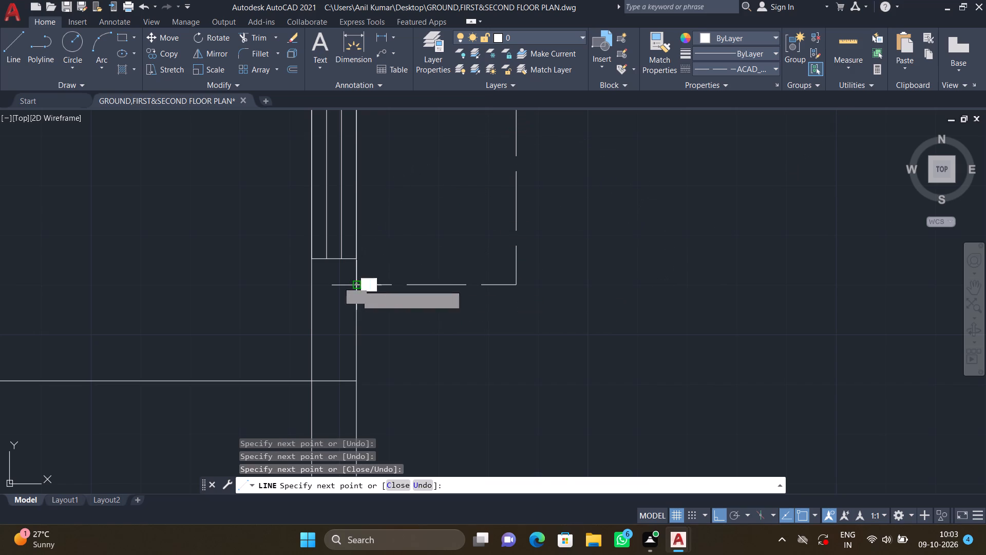
{"action": "key", "text": "Return"}
Draw a three-sided dashed outline outside the south wall window, about 2' deep and 6'-9" wide.
{"action": "scroll", "coordinate": [354, 283], "scroll_direction": "down", "scroll_amount": 6}
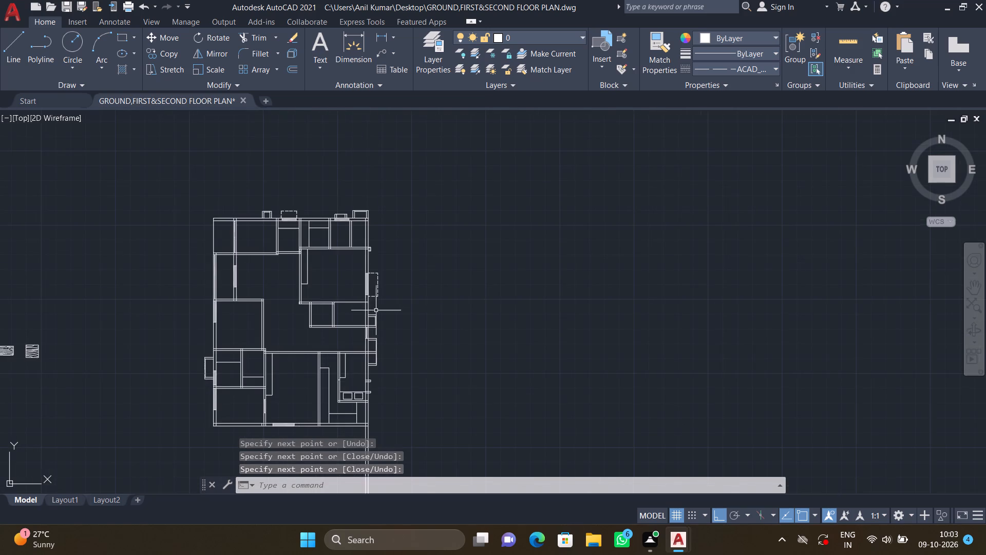
{"action": "middle_click_drag", "start_coordinate": [379, 293], "coordinate": [497, 259]}
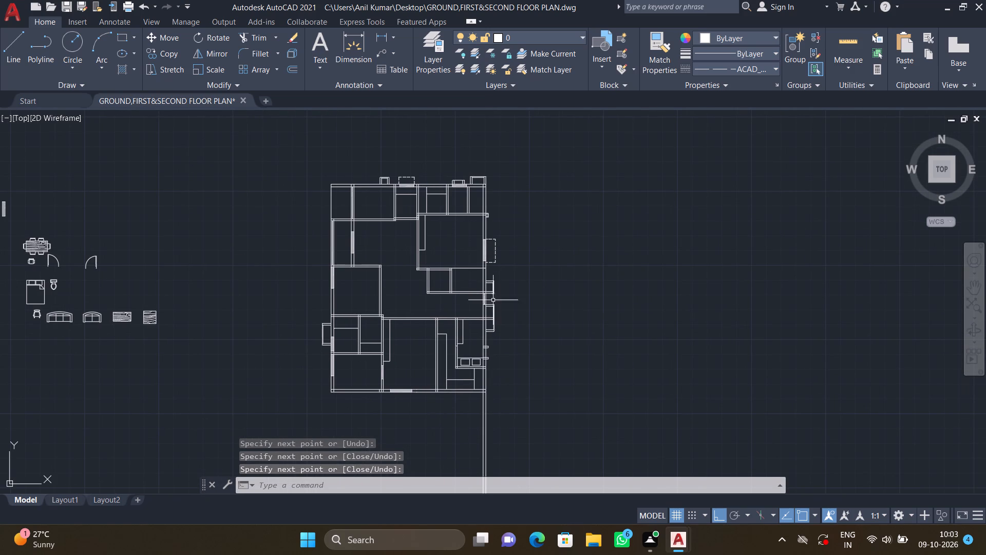
{"action": "middle_click_drag", "start_coordinate": [491, 312], "coordinate": [511, 281]}
{"action": "scroll", "coordinate": [509, 281], "scroll_direction": "down", "scroll_amount": 1}
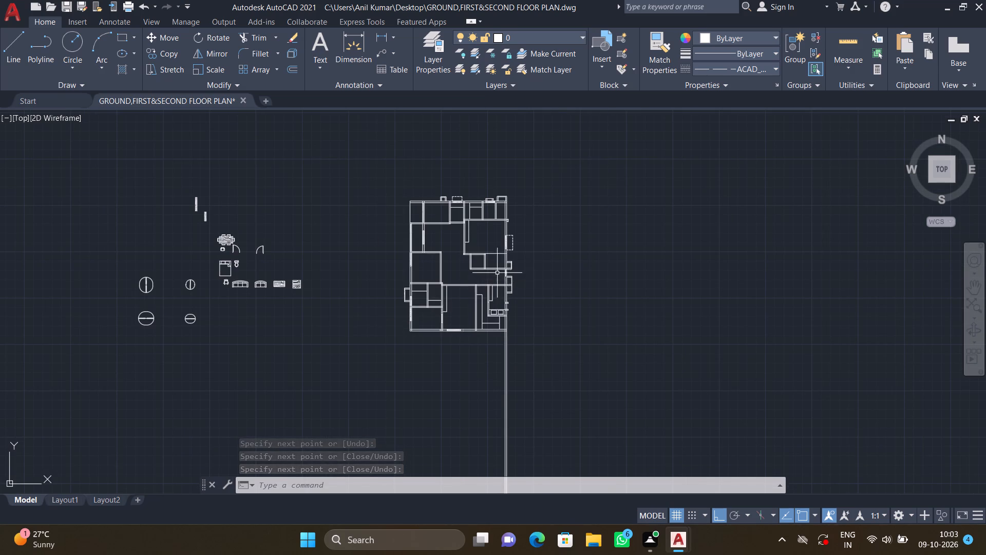
{"action": "scroll", "coordinate": [507, 256], "scroll_direction": "up", "scroll_amount": 3}
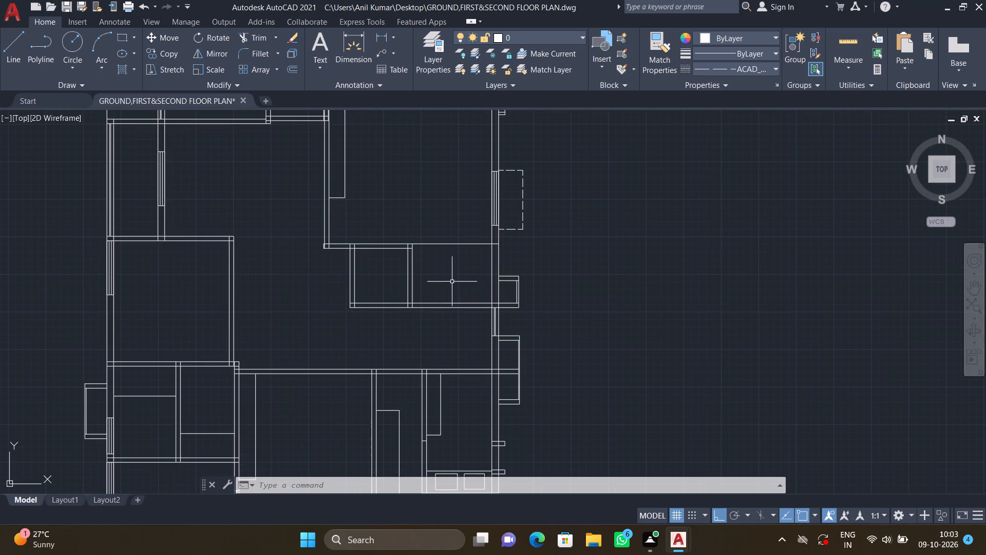
{"action": "scroll", "coordinate": [459, 297], "scroll_direction": "down", "scroll_amount": 1}
{"action": "middle_click_drag", "start_coordinate": [447, 334], "coordinate": [456, 249]}
{"action": "middle_click_drag", "start_coordinate": [391, 403], "coordinate": [391, 402]}
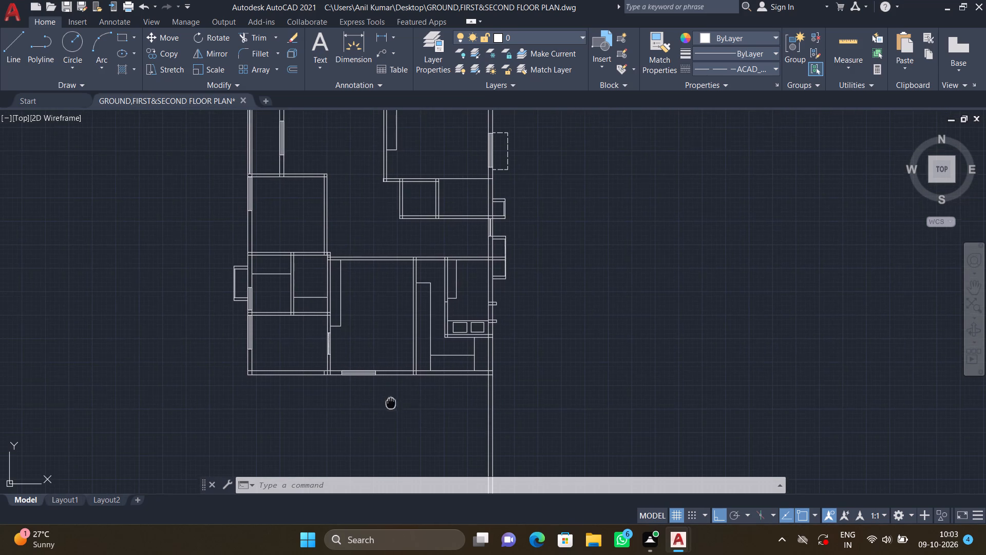
{"action": "middle_click_drag", "start_coordinate": [391, 402], "coordinate": [460, 348]}
{"action": "scroll", "coordinate": [410, 326], "scroll_direction": "up", "scroll_amount": 2}
{"action": "key", "text": "l"}
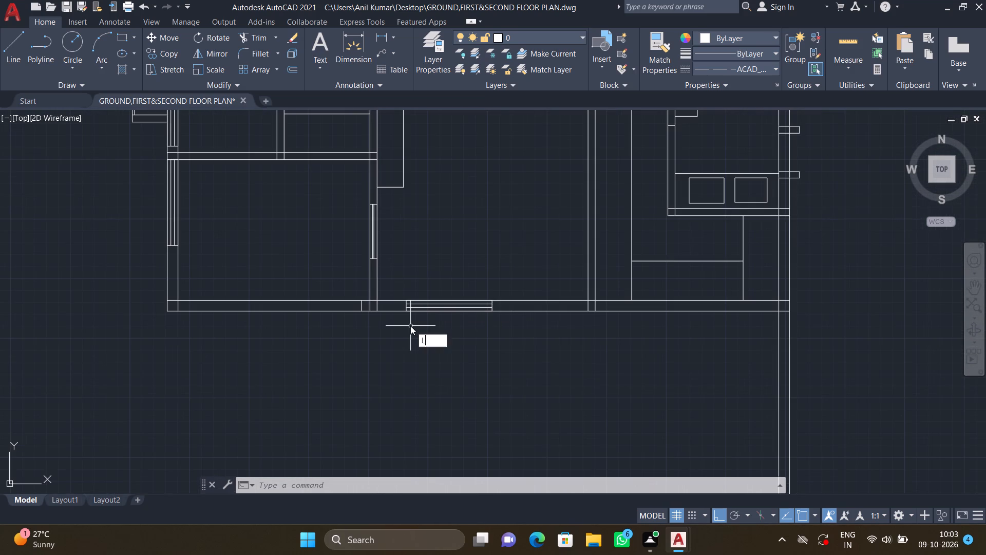
{"action": "key", "text": "Return"}
{"action": "scroll", "coordinate": [395, 314], "scroll_direction": "up", "scroll_amount": 3}
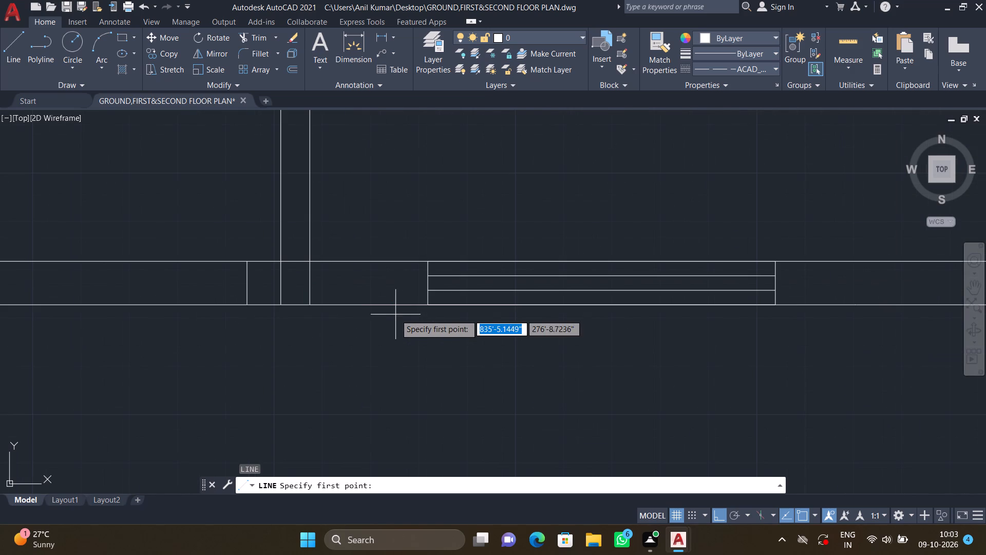
{"action": "left_click", "coordinate": [408, 305]}
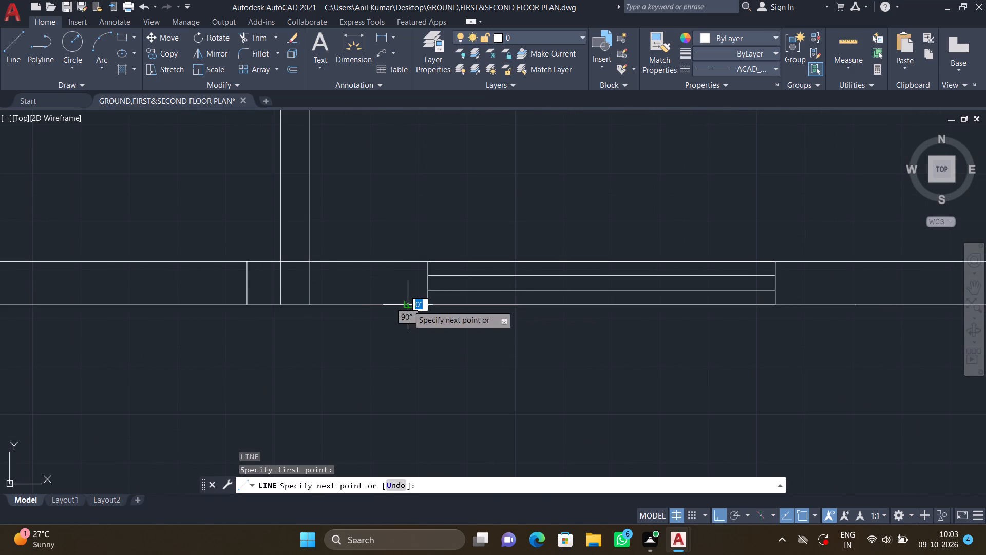
{"action": "scroll", "coordinate": [406, 391], "scroll_direction": "down", "scroll_amount": 2}
{"action": "middle_click_drag", "start_coordinate": [392, 410], "coordinate": [380, 387]}
{"action": "scroll", "coordinate": [396, 383], "scroll_direction": "up", "scroll_amount": 2}
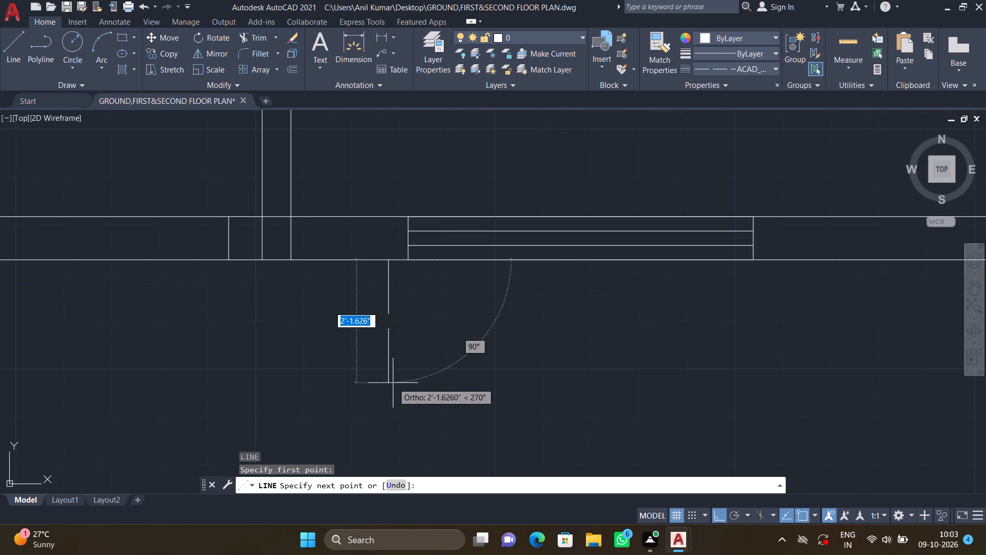
{"action": "scroll", "coordinate": [384, 366], "scroll_direction": "up", "scroll_amount": 1}
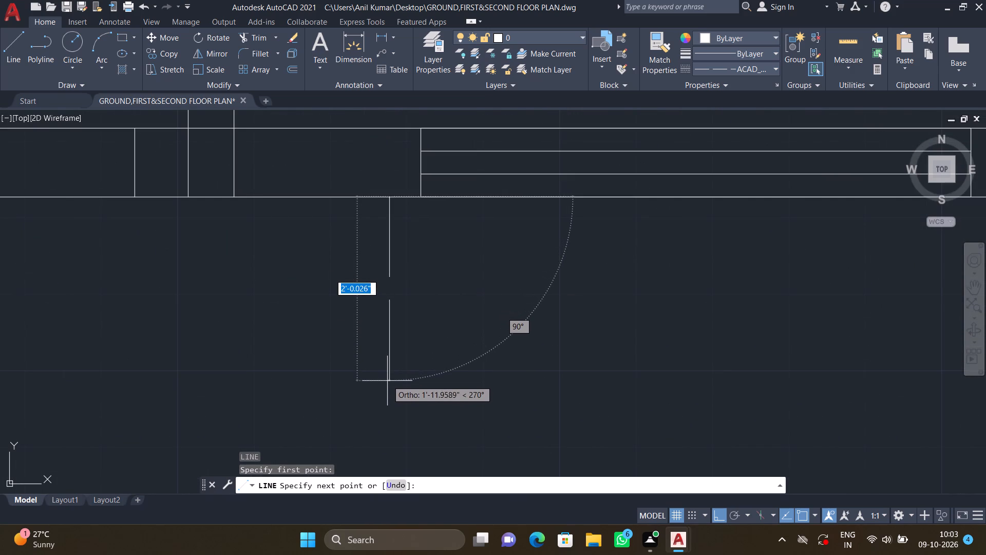
{"action": "left_click_drag", "start_coordinate": [387, 381], "coordinate": [392, 381]}
{"action": "scroll", "coordinate": [536, 380], "scroll_direction": "down", "scroll_amount": 4}
{"action": "middle_click_drag", "start_coordinate": [637, 371], "coordinate": [491, 359]}
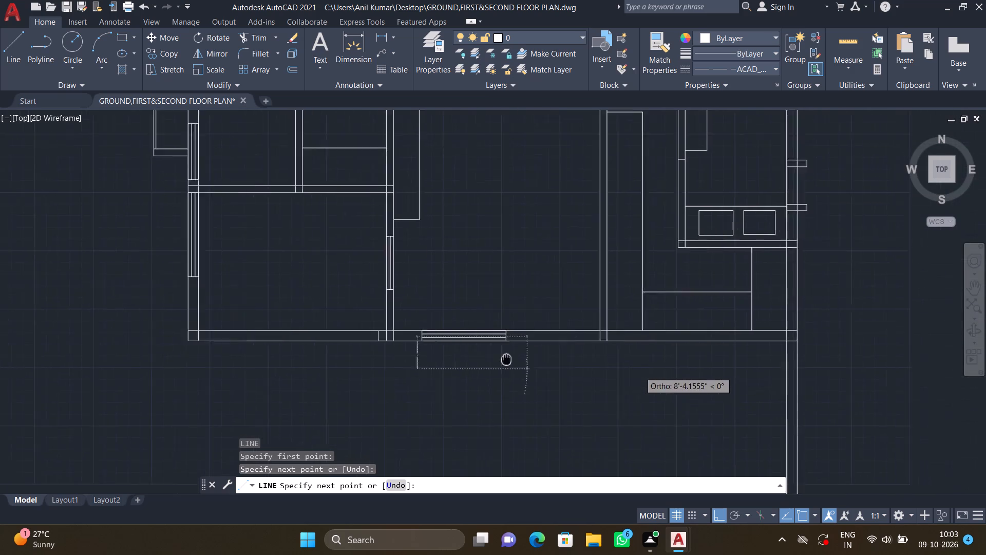
{"action": "middle_click_drag", "start_coordinate": [491, 359], "coordinate": [480, 360]}
{"action": "scroll", "coordinate": [469, 380], "scroll_direction": "up", "scroll_amount": 2}
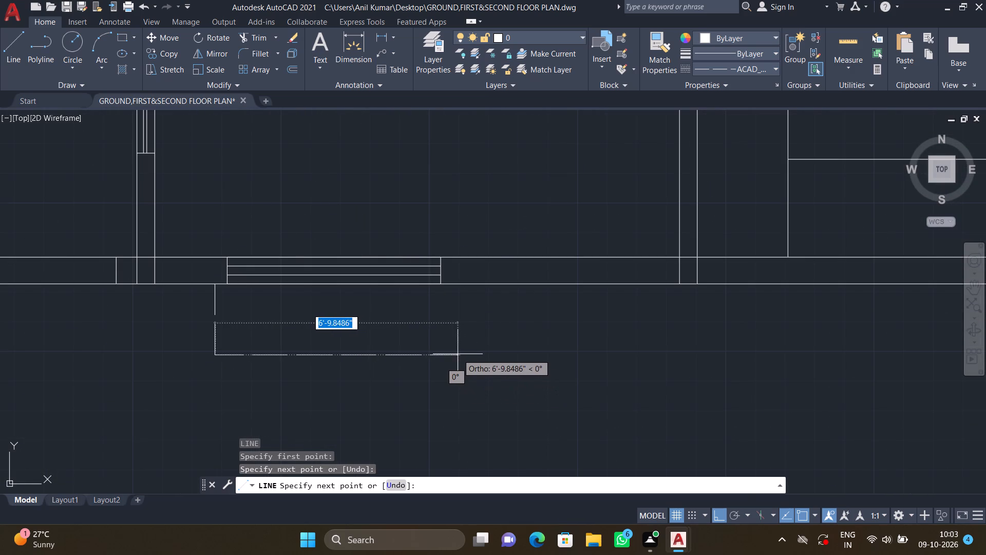
{"action": "scroll", "coordinate": [448, 350], "scroll_direction": "up", "scroll_amount": 1}
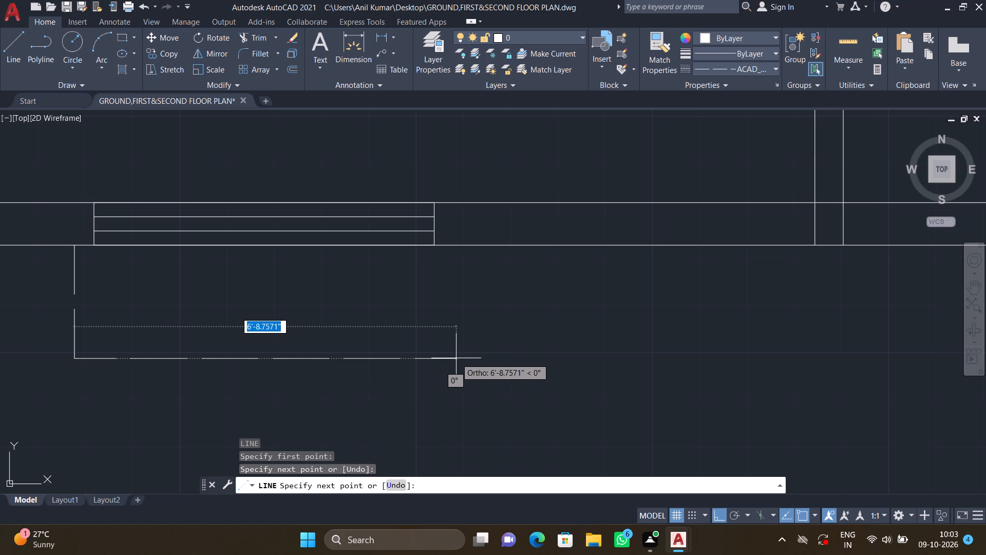
{"action": "left_click", "coordinate": [458, 357]}
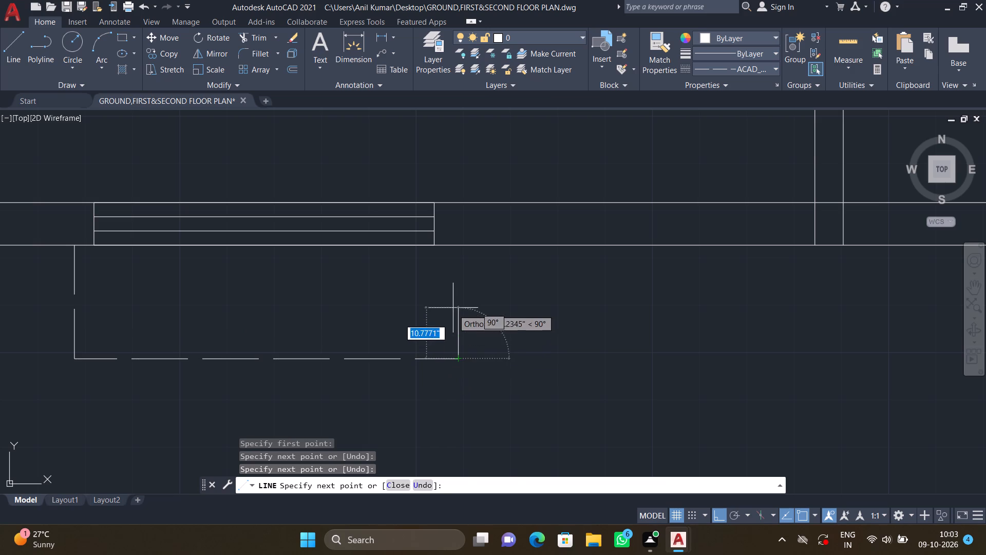
{"action": "scroll", "coordinate": [461, 268], "scroll_direction": "up", "scroll_amount": 1}
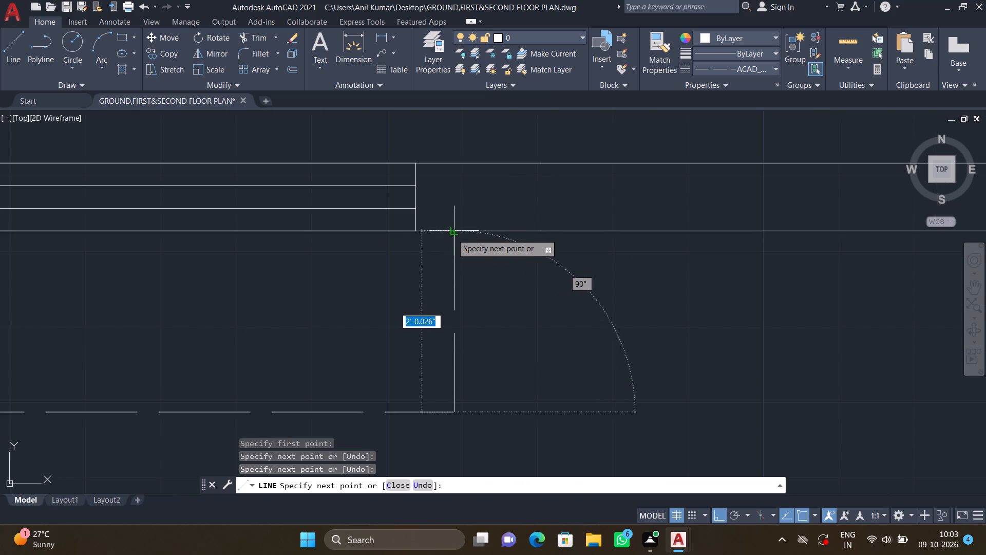
{"action": "left_click", "coordinate": [452, 232]}
{"action": "key", "text": "Return"}
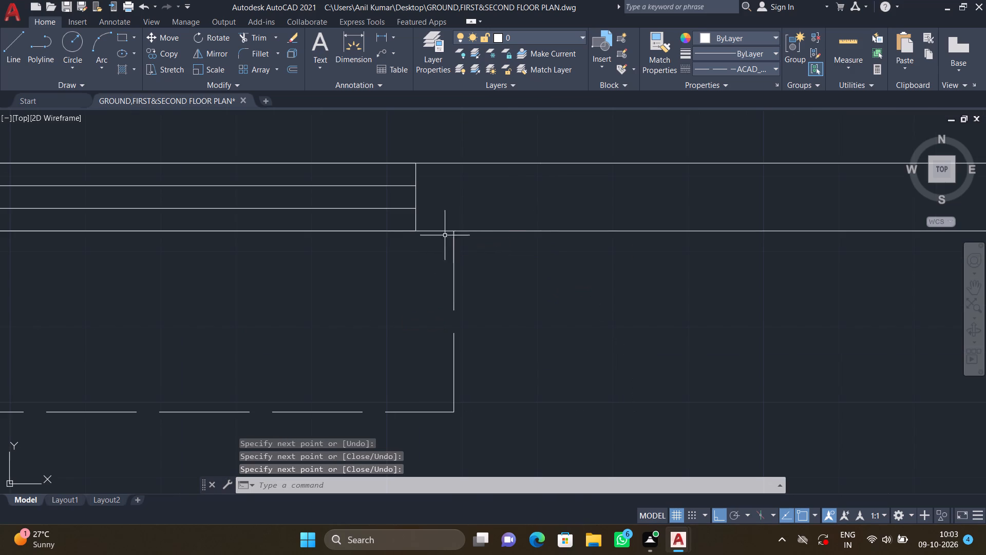
Draw a three-sided dashed outline outside the west wall window of the lower-left corner room, about 2'-9" deep and 6'-8" long.
{"action": "scroll", "coordinate": [427, 237], "scroll_direction": "down", "scroll_amount": 2}
{"action": "scroll", "coordinate": [407, 275], "scroll_direction": "down", "scroll_amount": 4}
{"action": "middle_click_drag", "start_coordinate": [317, 302], "coordinate": [400, 348]}
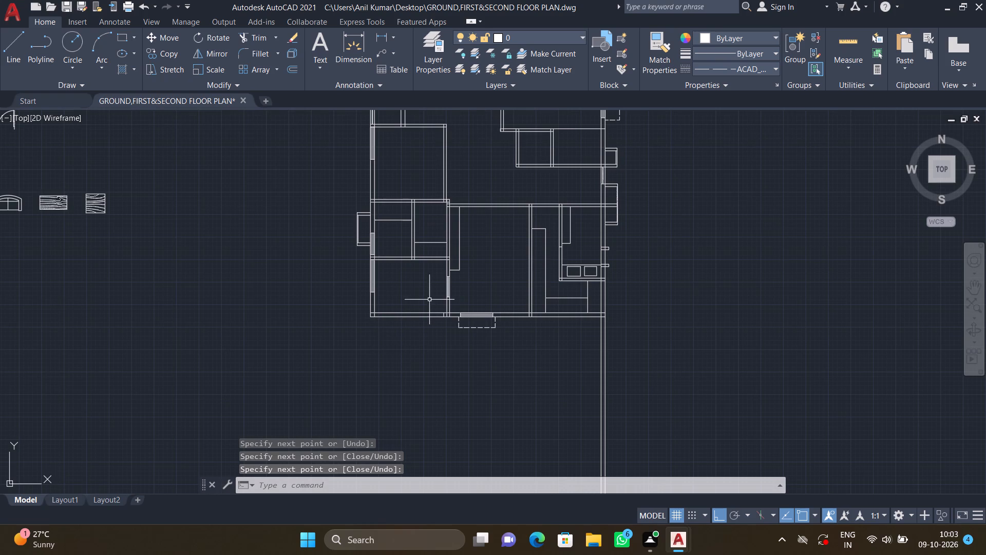
{"action": "middle_click_drag", "start_coordinate": [363, 273], "coordinate": [383, 272]}
{"action": "scroll", "coordinate": [387, 257], "scroll_direction": "up", "scroll_amount": 3}
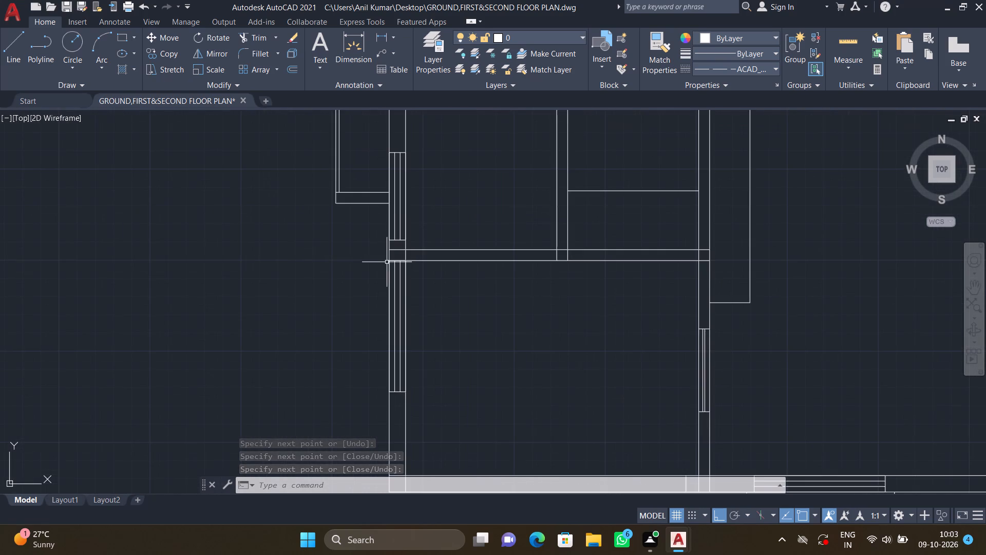
{"action": "middle_click_drag", "start_coordinate": [384, 251], "coordinate": [388, 187]}
{"action": "scroll", "coordinate": [390, 193], "scroll_direction": "up", "scroll_amount": 2}
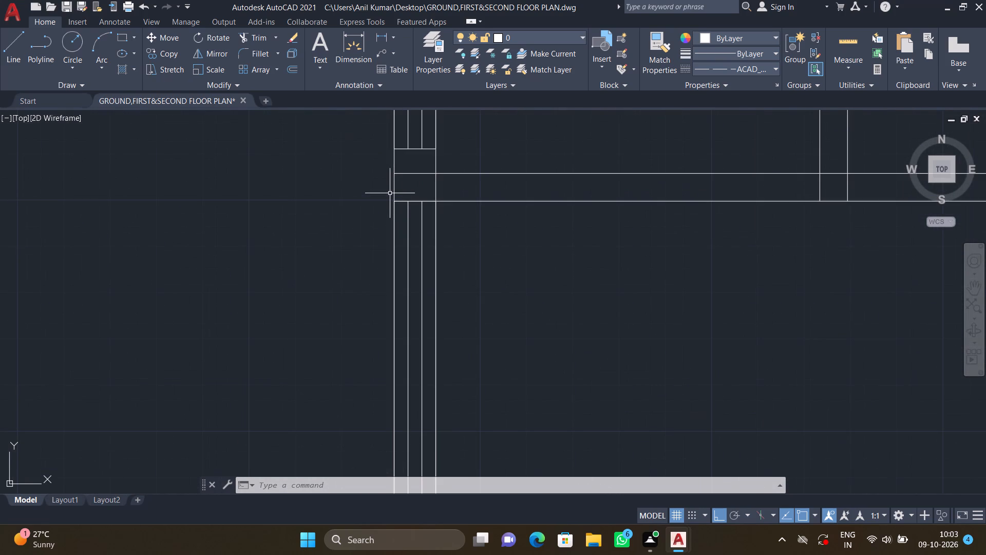
{"action": "key", "text": "l"}
{"action": "key", "text": "Return"}
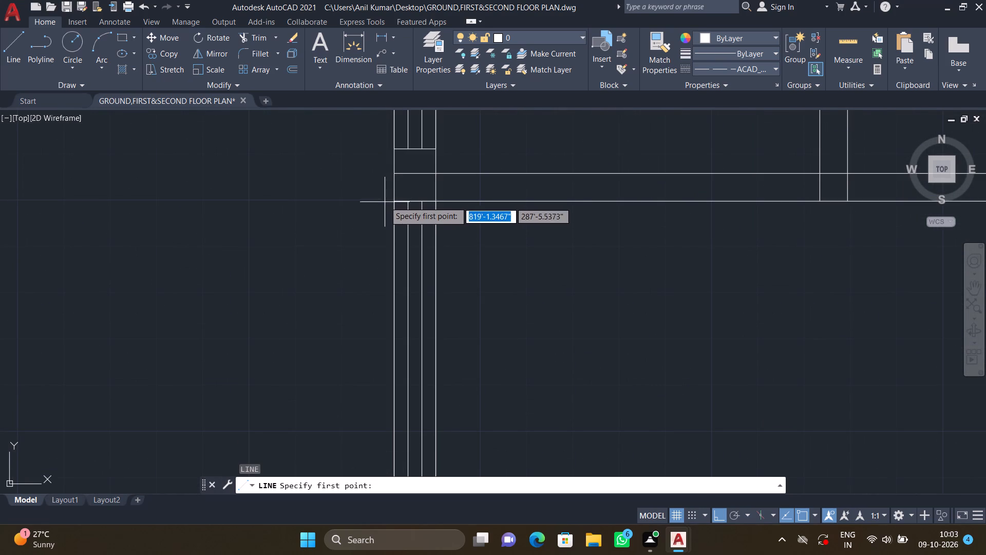
{"action": "scroll", "coordinate": [396, 196], "scroll_direction": "up", "scroll_amount": 2}
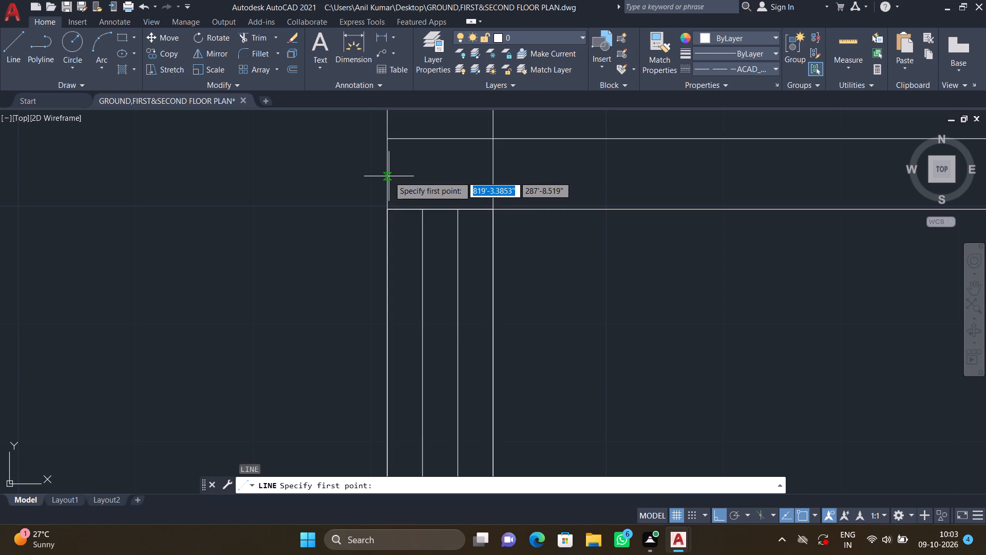
{"action": "left_click", "coordinate": [387, 175]}
{"action": "scroll", "coordinate": [305, 186], "scroll_direction": "down", "scroll_amount": 4}
{"action": "middle_click_drag", "start_coordinate": [265, 200], "coordinate": [321, 178]}
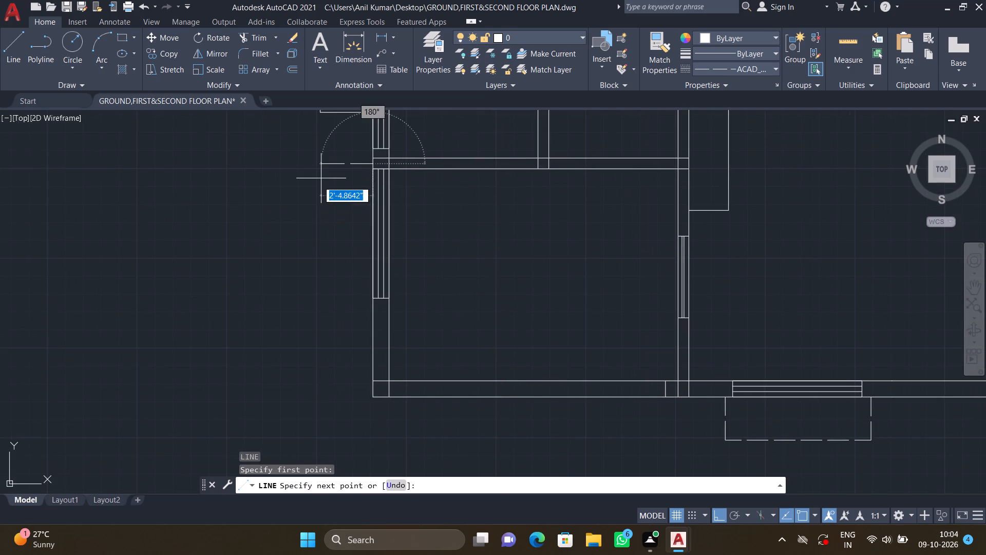
{"action": "scroll", "coordinate": [310, 176], "scroll_direction": "up", "scroll_amount": 2}
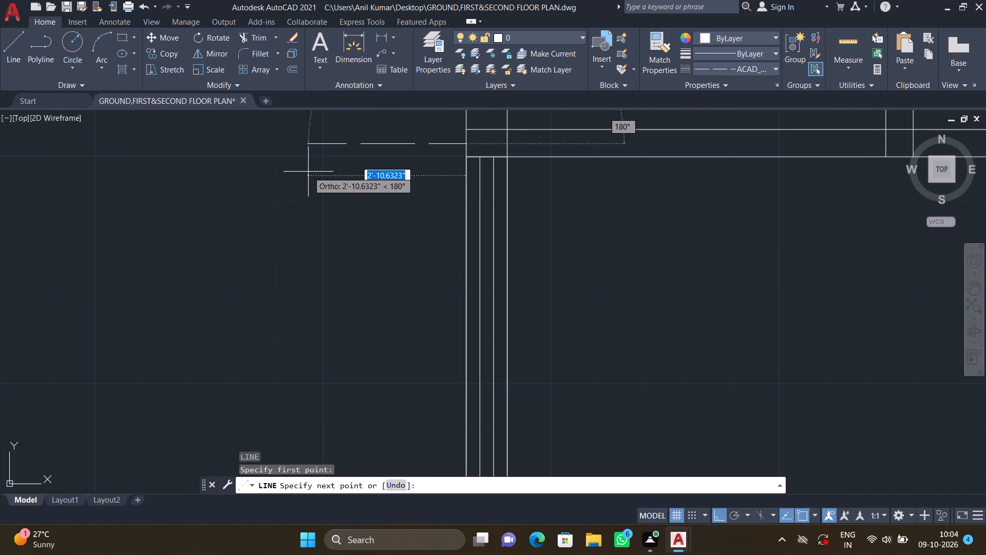
{"action": "left_click", "coordinate": [313, 156]}
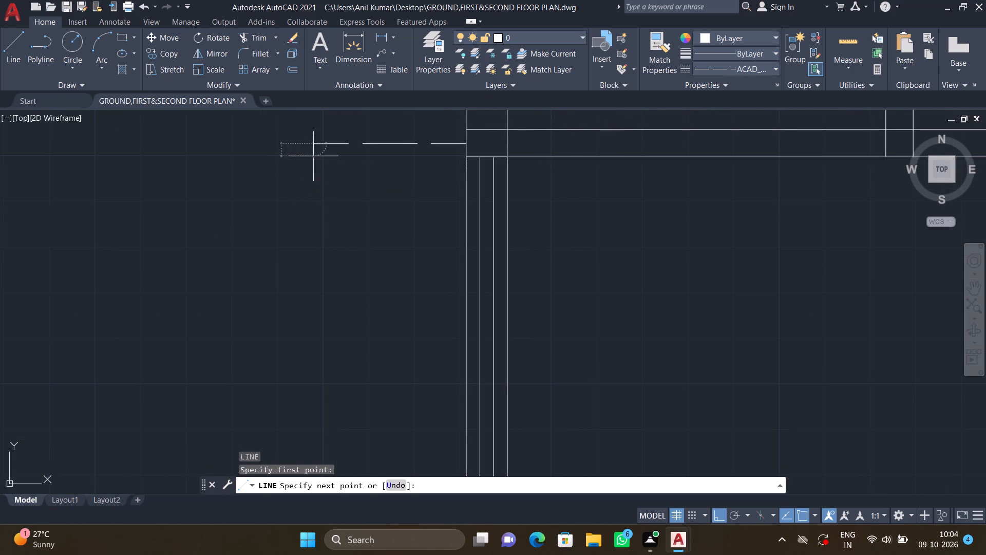
{"action": "scroll", "coordinate": [320, 272], "scroll_direction": "down", "scroll_amount": 3}
{"action": "middle_click_drag", "start_coordinate": [320, 324], "coordinate": [310, 289]}
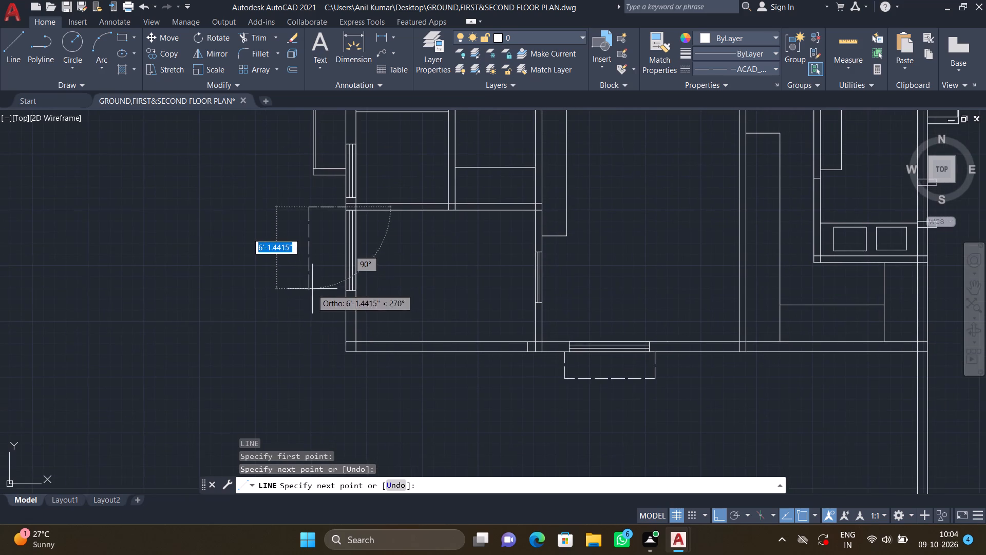
{"action": "scroll", "coordinate": [315, 301], "scroll_direction": "up", "scroll_amount": 4}
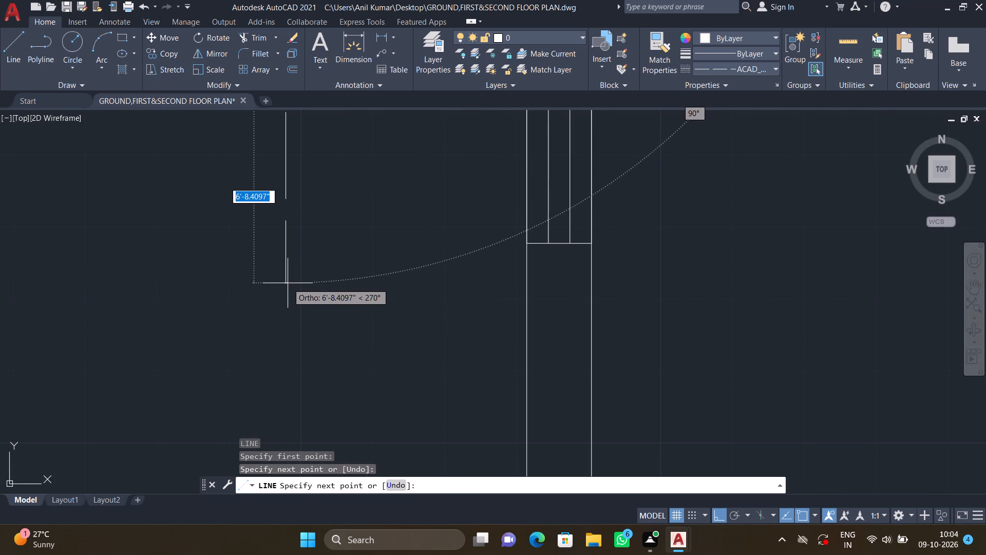
{"action": "left_click", "coordinate": [286, 280]}
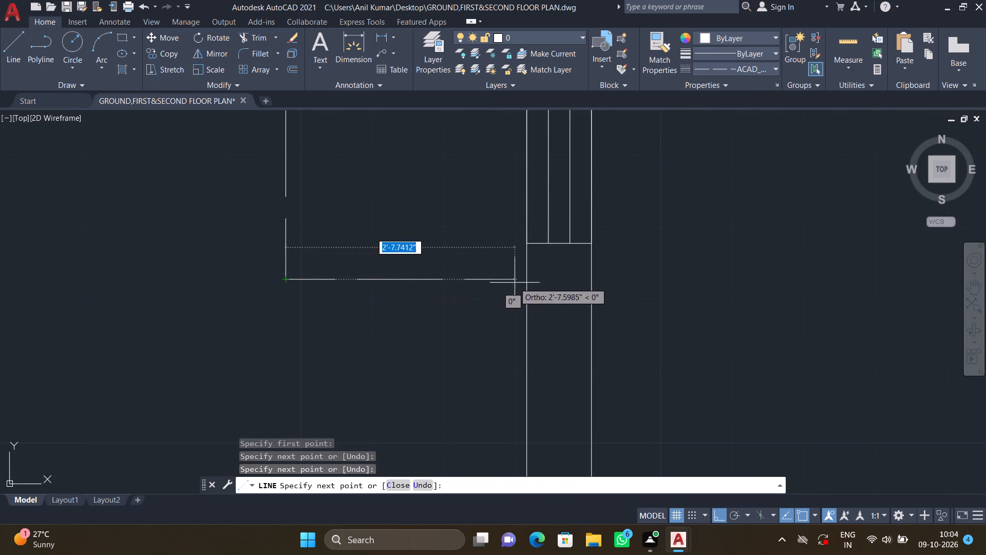
{"action": "scroll", "coordinate": [523, 283], "scroll_direction": "up", "scroll_amount": 3}
{"action": "left_click", "coordinate": [530, 266]}
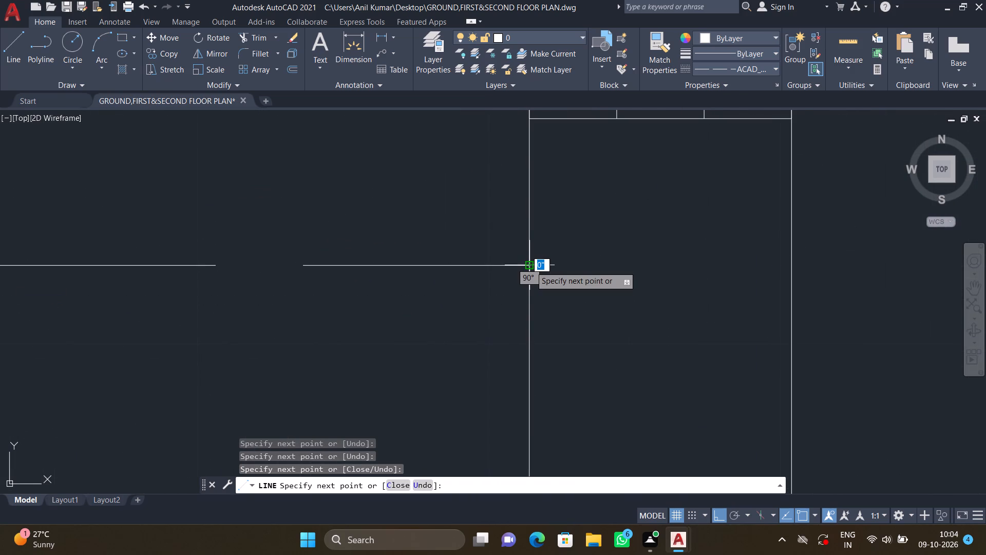
{"action": "key", "text": "Return"}
Draw a three-sided dashed outline outside the west wall window of the middle-left room, about 2'-11" deep and 6'-8" long.
{"action": "scroll", "coordinate": [491, 295], "scroll_direction": "down", "scroll_amount": 5}
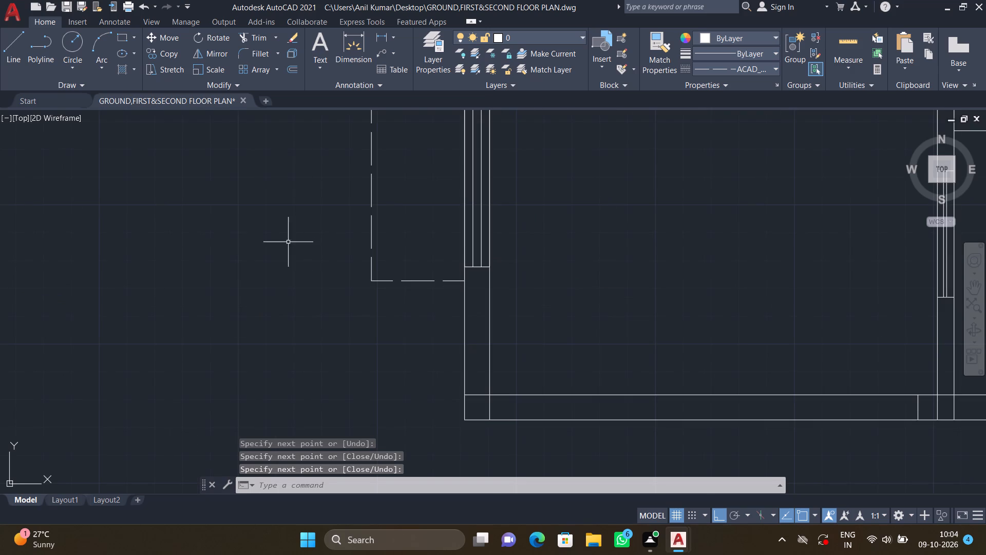
{"action": "scroll", "coordinate": [290, 413], "scroll_direction": "down", "scroll_amount": 3}
{"action": "middle_click_drag", "start_coordinate": [343, 273], "coordinate": [335, 393]}
{"action": "scroll", "coordinate": [334, 377], "scroll_direction": "down", "scroll_amount": 2}
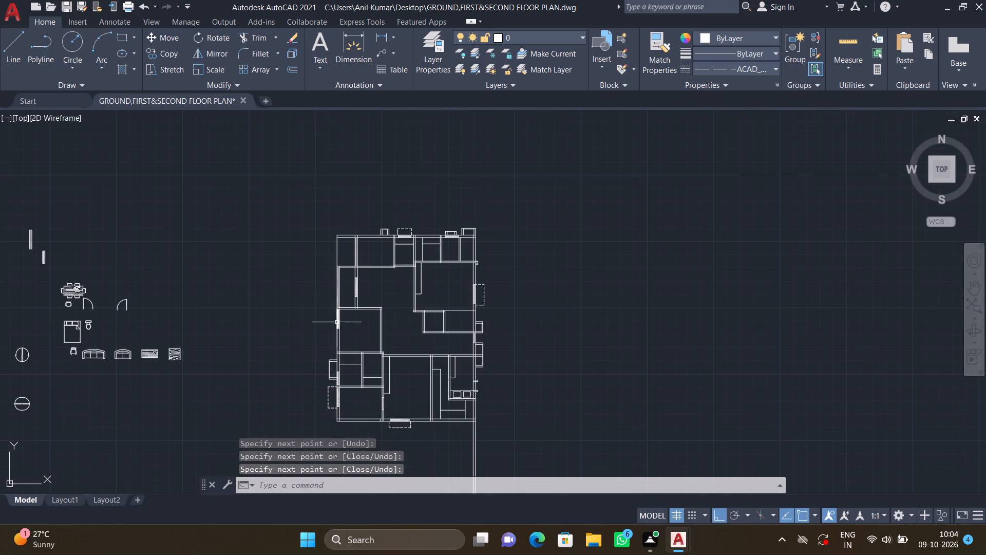
{"action": "scroll", "coordinate": [334, 311], "scroll_direction": "up", "scroll_amount": 3}
{"action": "middle_click_drag", "start_coordinate": [320, 350], "coordinate": [314, 272]}
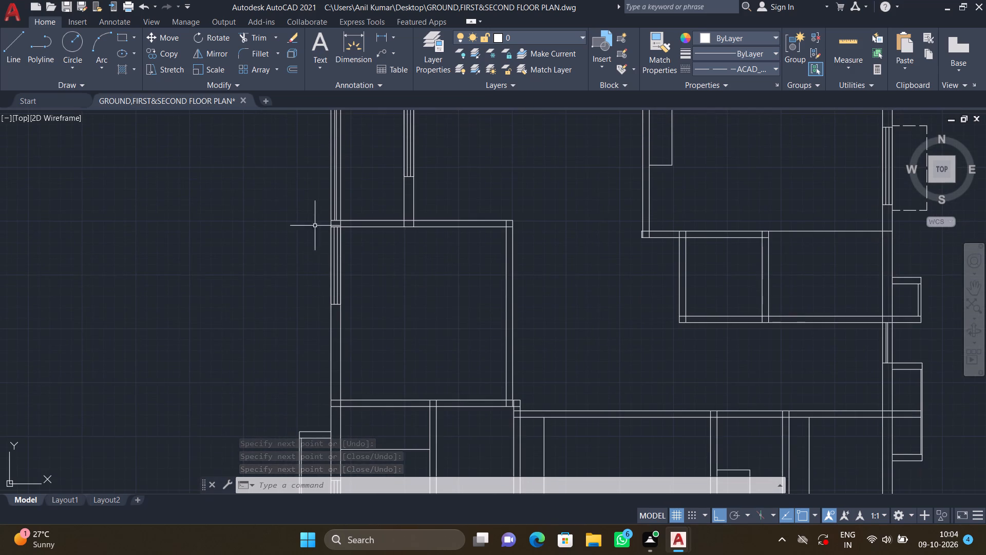
{"action": "scroll", "coordinate": [319, 216], "scroll_direction": "up", "scroll_amount": 3}
{"action": "middle_click_drag", "start_coordinate": [330, 243], "coordinate": [311, 199]}
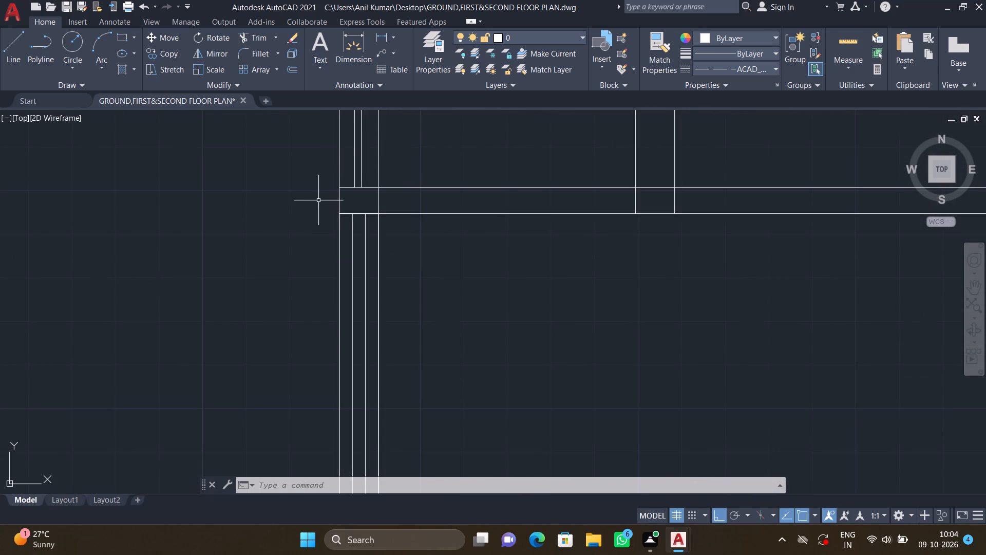
{"action": "key", "text": "l"}
{"action": "key", "text": "Return"}
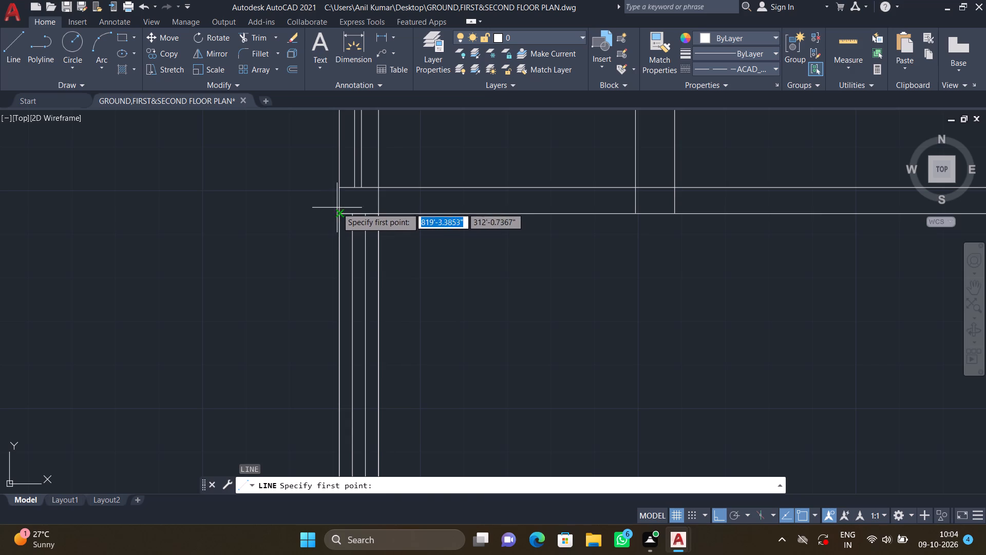
{"action": "scroll", "coordinate": [333, 201], "scroll_direction": "up", "scroll_amount": 3}
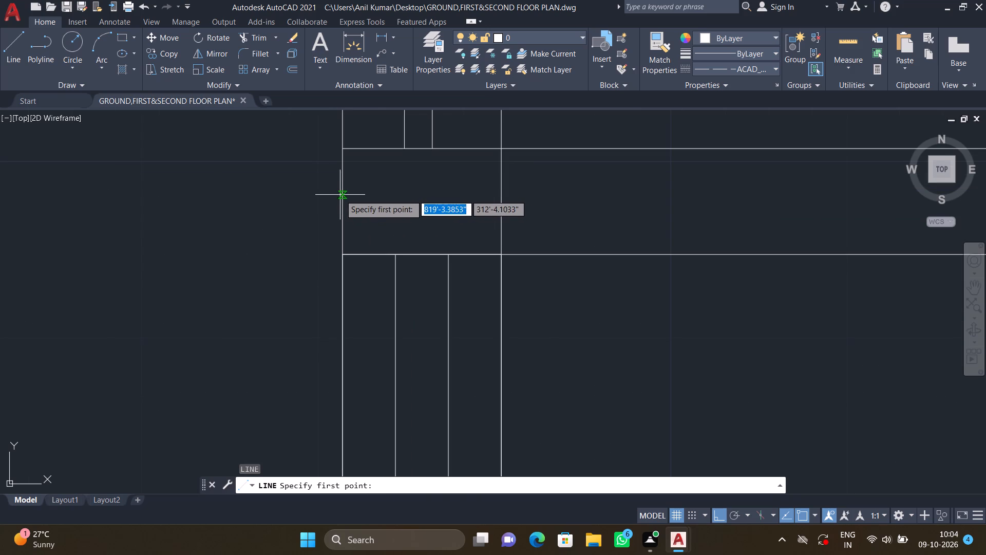
{"action": "left_click", "coordinate": [343, 197]}
{"action": "scroll", "coordinate": [303, 206], "scroll_direction": "down", "scroll_amount": 3}
{"action": "middle_click_drag", "start_coordinate": [212, 261], "coordinate": [290, 205]}
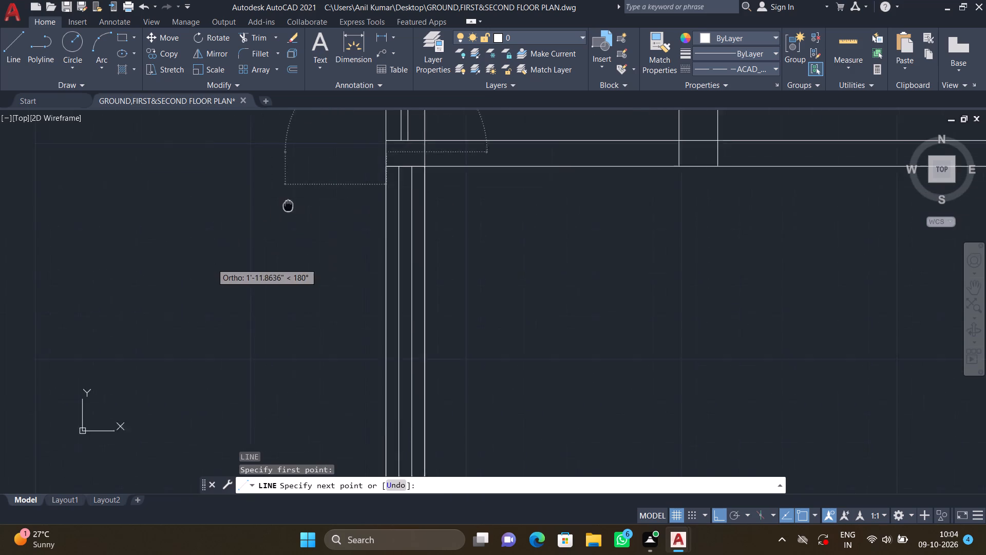
{"action": "middle_click_drag", "start_coordinate": [290, 205], "coordinate": [291, 203]}
{"action": "scroll", "coordinate": [294, 200], "scroll_direction": "down", "scroll_amount": 3}
{"action": "middle_click_drag", "start_coordinate": [275, 195], "coordinate": [289, 161]}
{"action": "scroll", "coordinate": [301, 157], "scroll_direction": "up", "scroll_amount": 2}
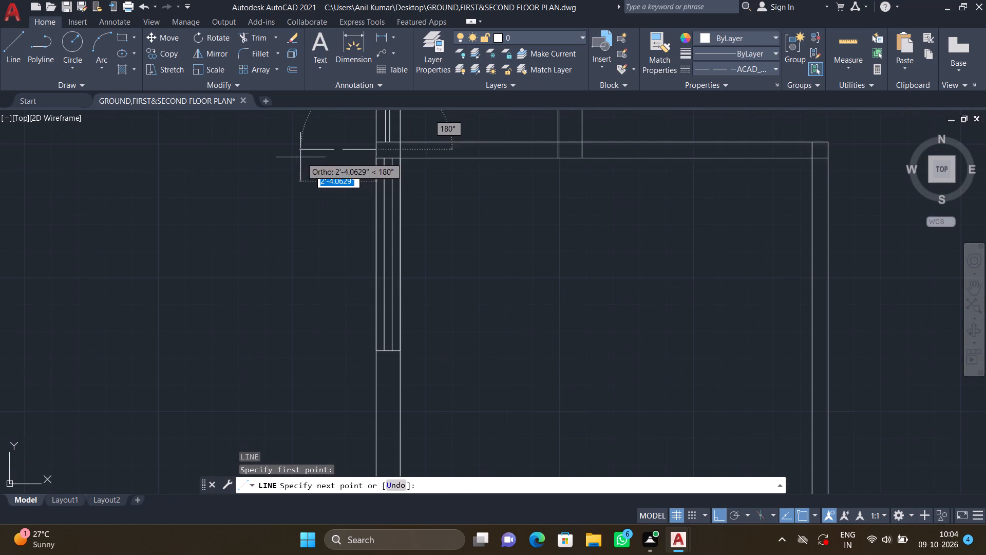
{"action": "left_click", "coordinate": [281, 156]}
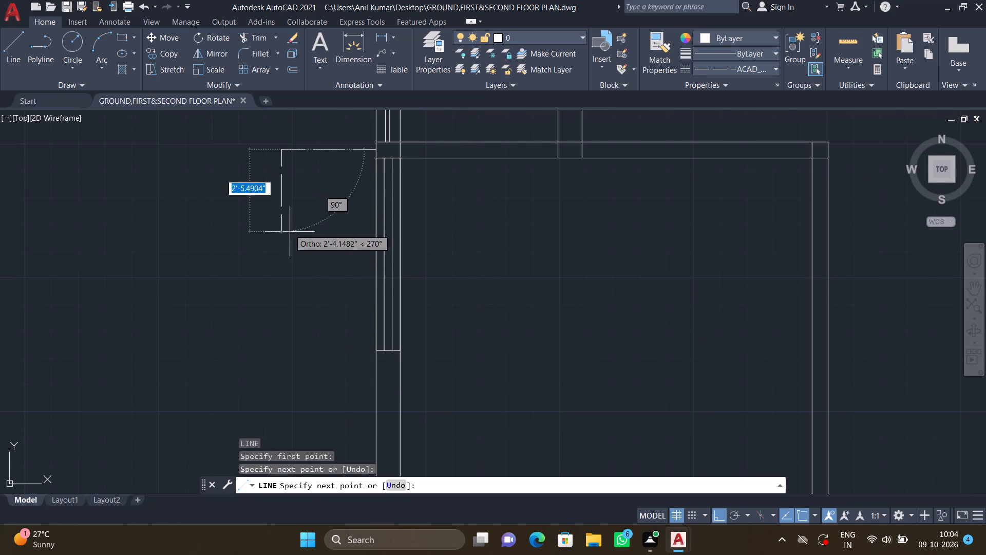
{"action": "middle_click_drag", "start_coordinate": [294, 341], "coordinate": [287, 309]}
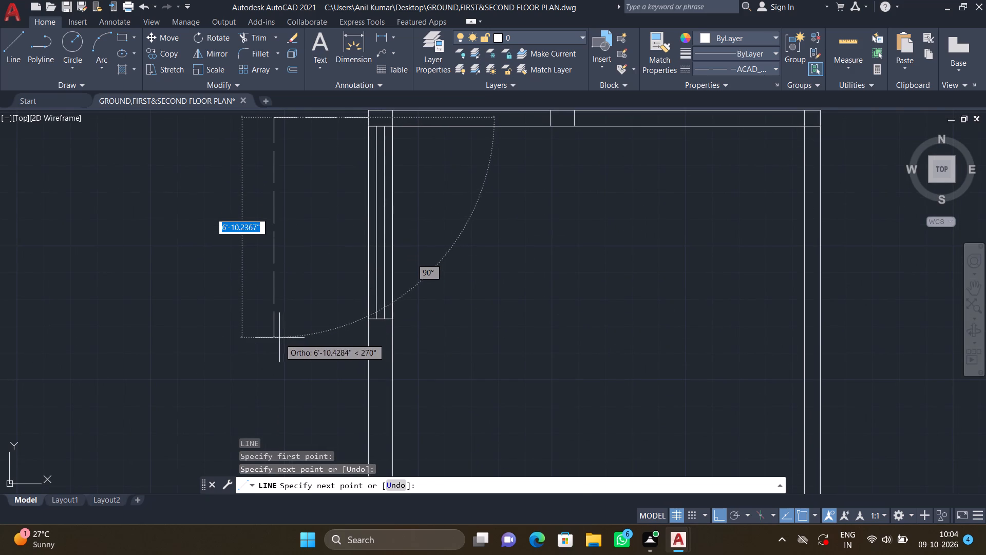
{"action": "scroll", "coordinate": [276, 338], "scroll_direction": "up", "scroll_amount": 1}
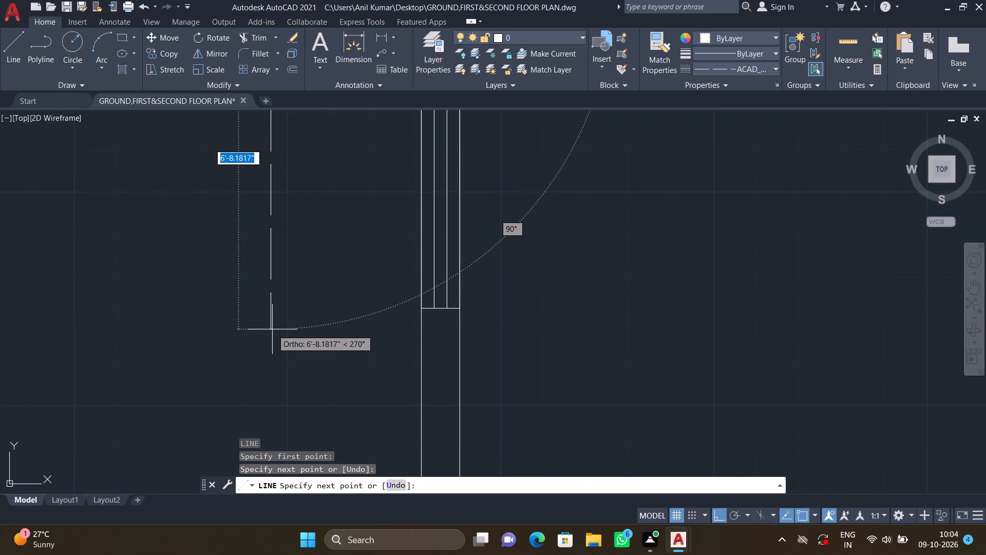
{"action": "left_click", "coordinate": [272, 329]}
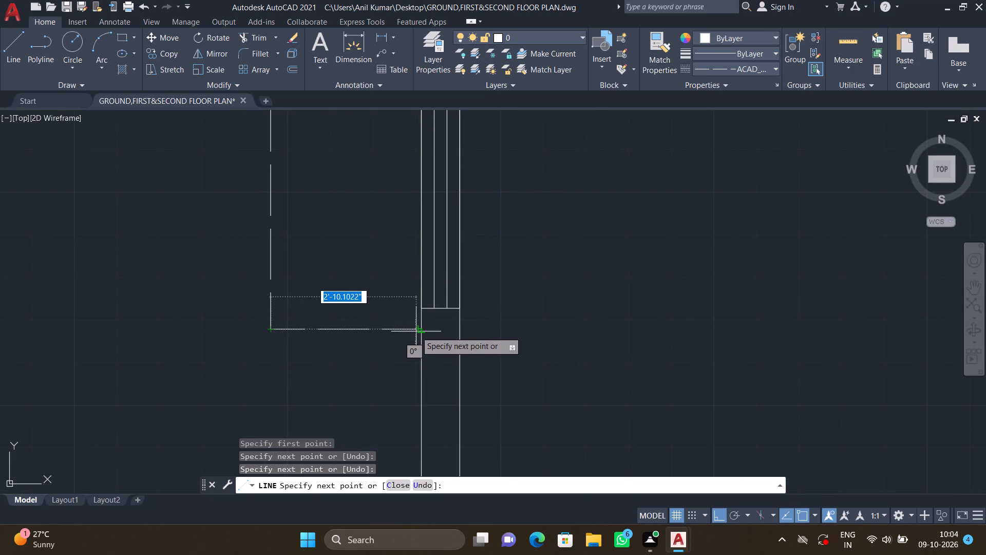
{"action": "scroll", "coordinate": [416, 332], "scroll_direction": "up", "scroll_amount": 3}
{"action": "left_click", "coordinate": [427, 322]}
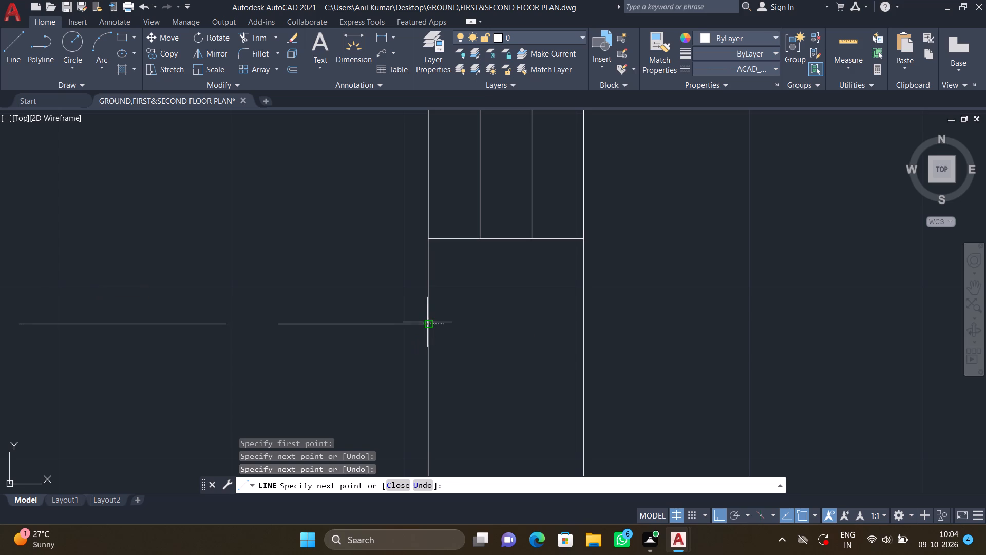
{"action": "key", "text": "Return"}
{"action": "scroll", "coordinate": [398, 331], "scroll_direction": "down", "scroll_amount": 5}
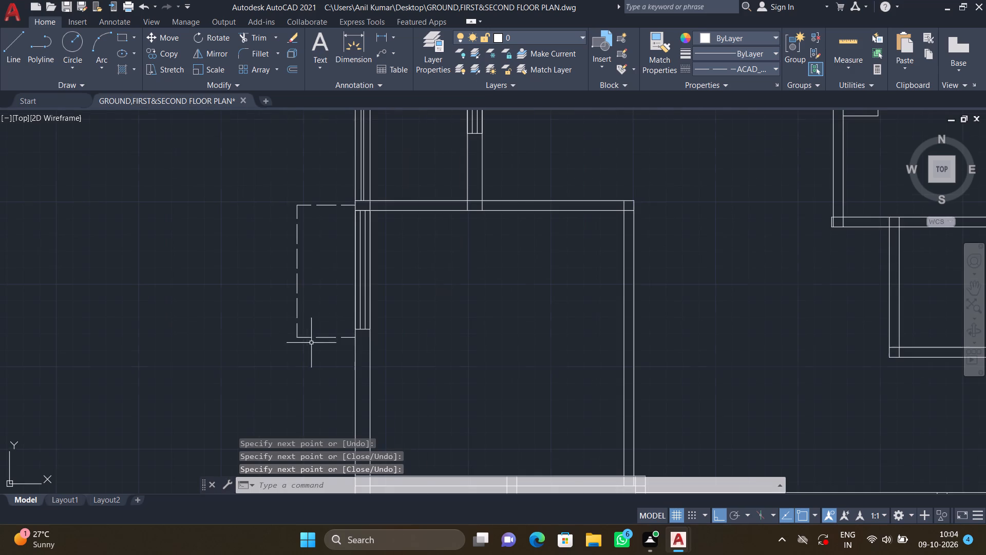
Review the whole floor plan's outer walls to check which windows have dashed outlines.
{"action": "middle_click_drag", "start_coordinate": [317, 272], "coordinate": [333, 345]}
{"action": "scroll", "coordinate": [333, 344], "scroll_direction": "down", "scroll_amount": 2}
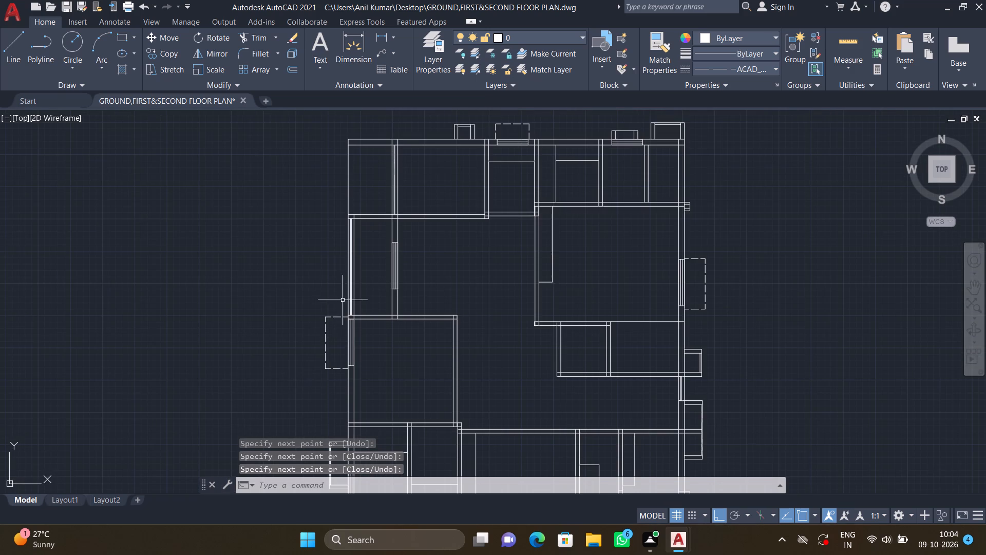
{"action": "scroll", "coordinate": [355, 291], "scroll_direction": "down", "scroll_amount": 1}
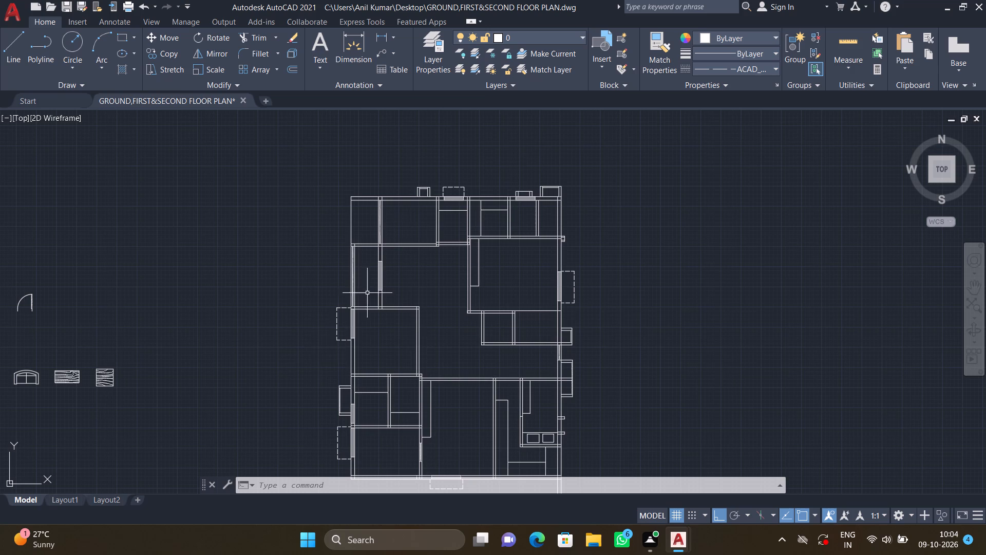
{"action": "middle_click_drag", "start_coordinate": [364, 297], "coordinate": [312, 271]}
{"action": "scroll", "coordinate": [317, 273], "scroll_direction": "down", "scroll_amount": 1}
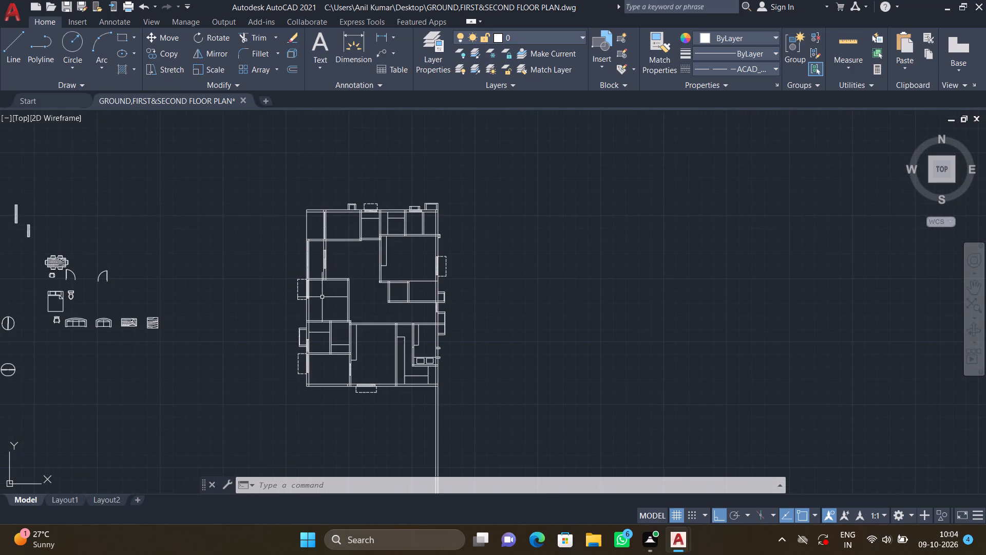
{"action": "middle_click_drag", "start_coordinate": [322, 297], "coordinate": [329, 280]}
{"action": "scroll", "coordinate": [377, 192], "scroll_direction": "up", "scroll_amount": 2}
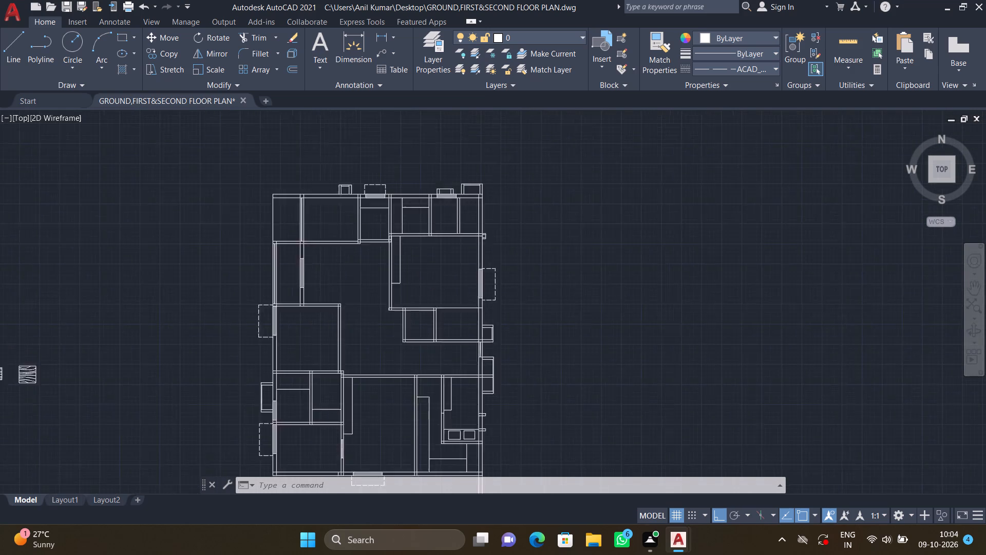
{"action": "middle_click_drag", "start_coordinate": [305, 261], "coordinate": [342, 218]}
{"action": "middle_click_drag", "start_coordinate": [322, 281], "coordinate": [378, 251]}
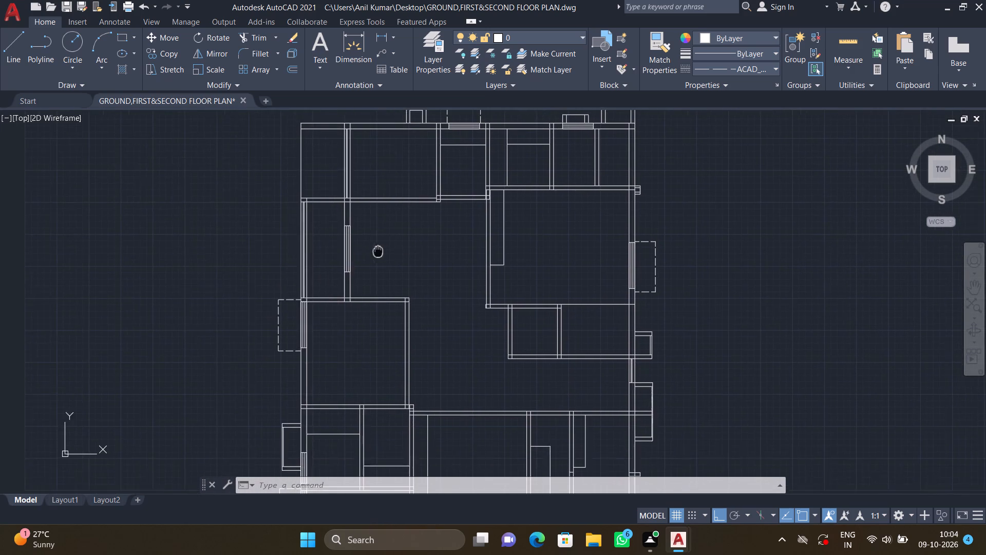
{"action": "scroll", "coordinate": [372, 253], "scroll_direction": "down", "scroll_amount": 1}
{"action": "middle_click_drag", "start_coordinate": [293, 317], "coordinate": [350, 279]}
{"action": "scroll", "coordinate": [351, 279], "scroll_direction": "down", "scroll_amount": 1}
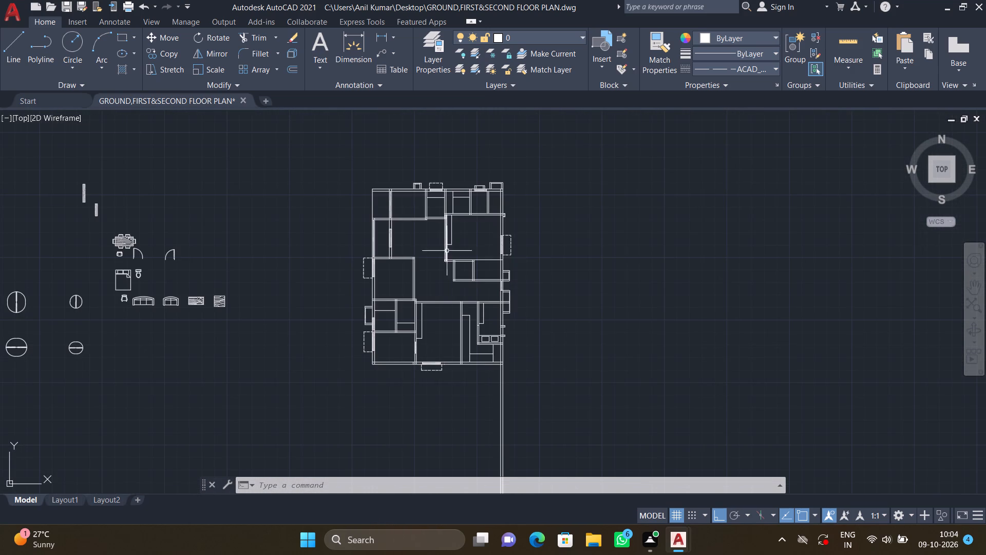
{"action": "middle_click_drag", "start_coordinate": [368, 250], "coordinate": [347, 251]}
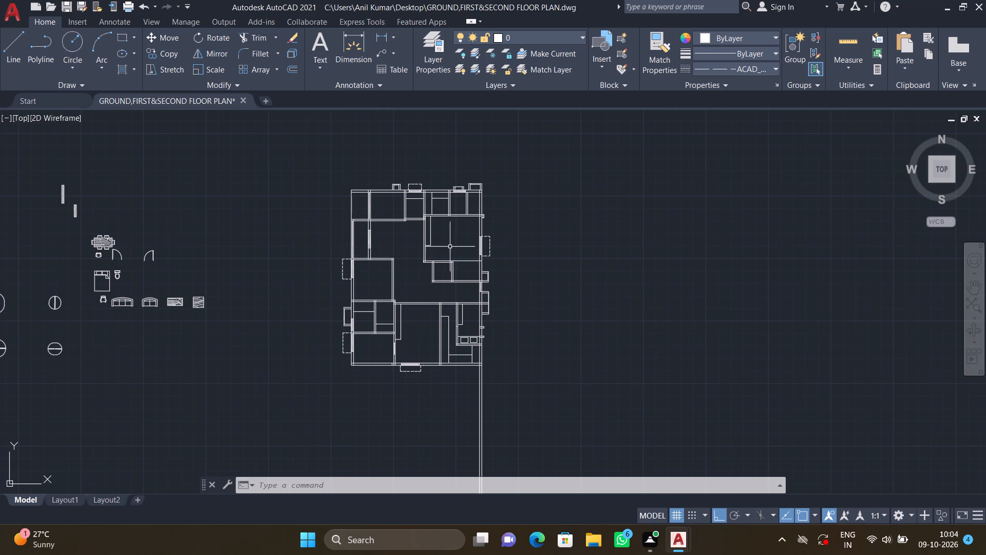
{"action": "middle_click_drag", "start_coordinate": [447, 246], "coordinate": [372, 237]}
{"action": "scroll", "coordinate": [342, 305], "scroll_direction": "up", "scroll_amount": 2}
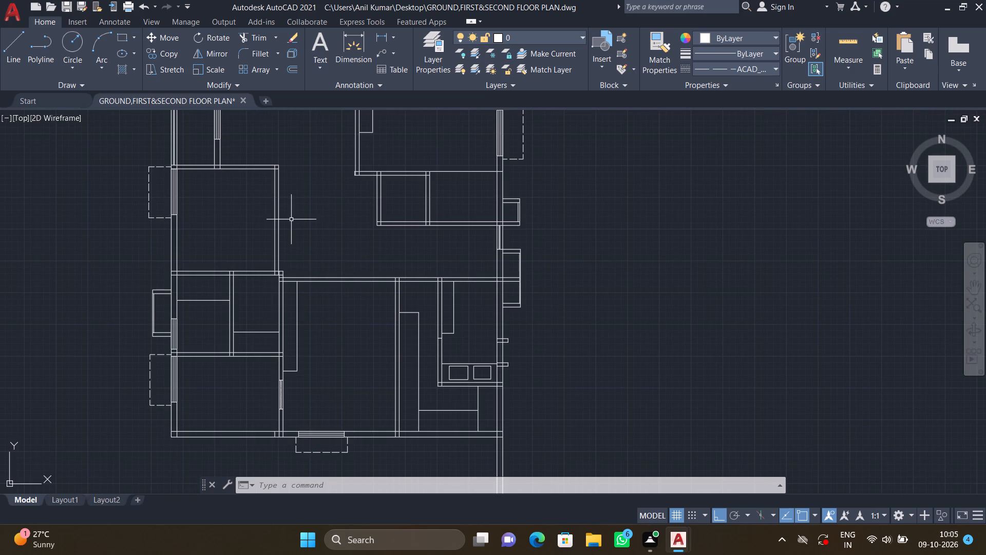
{"action": "middle_click_drag", "start_coordinate": [293, 219], "coordinate": [353, 253]}
{"action": "scroll", "coordinate": [354, 253], "scroll_direction": "down", "scroll_amount": 1}
{"action": "middle_click_drag", "start_coordinate": [320, 155], "coordinate": [328, 224]}
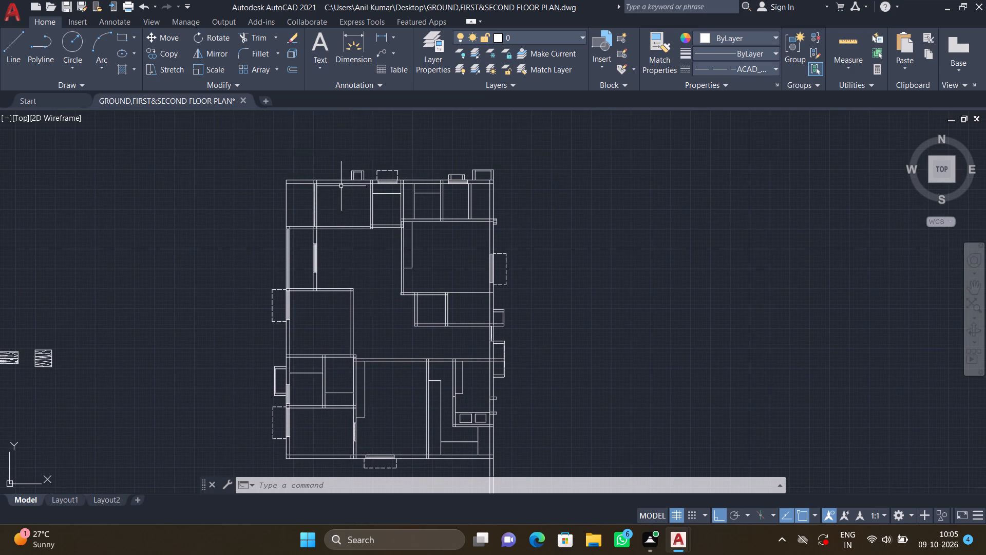
{"action": "scroll", "coordinate": [359, 183], "scroll_direction": "up", "scroll_amount": 2}
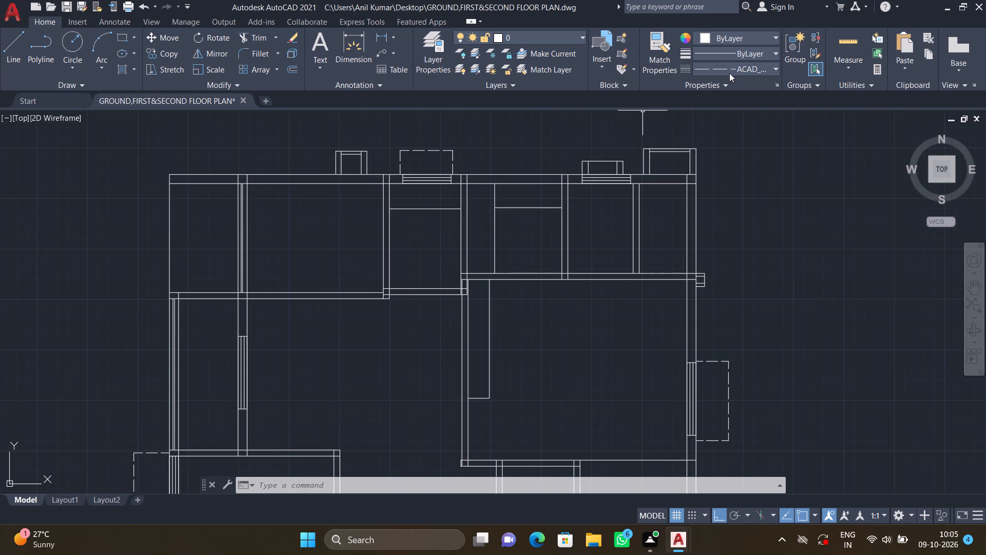
{"action": "scroll", "coordinate": [408, 282], "scroll_direction": "down", "scroll_amount": 1}
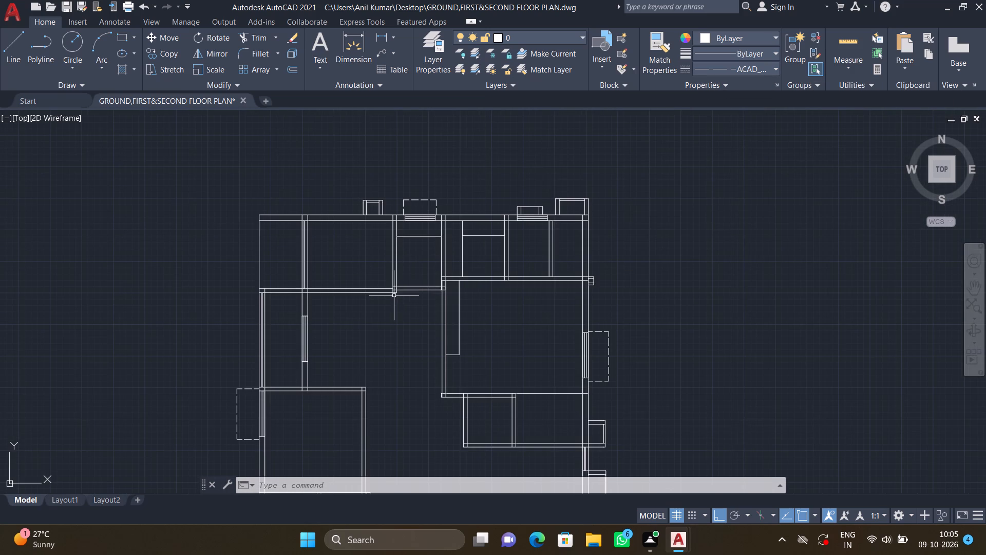
{"action": "middle_click_drag", "start_coordinate": [392, 298], "coordinate": [428, 246]}
{"action": "scroll", "coordinate": [428, 248], "scroll_direction": "down", "scroll_amount": 1}
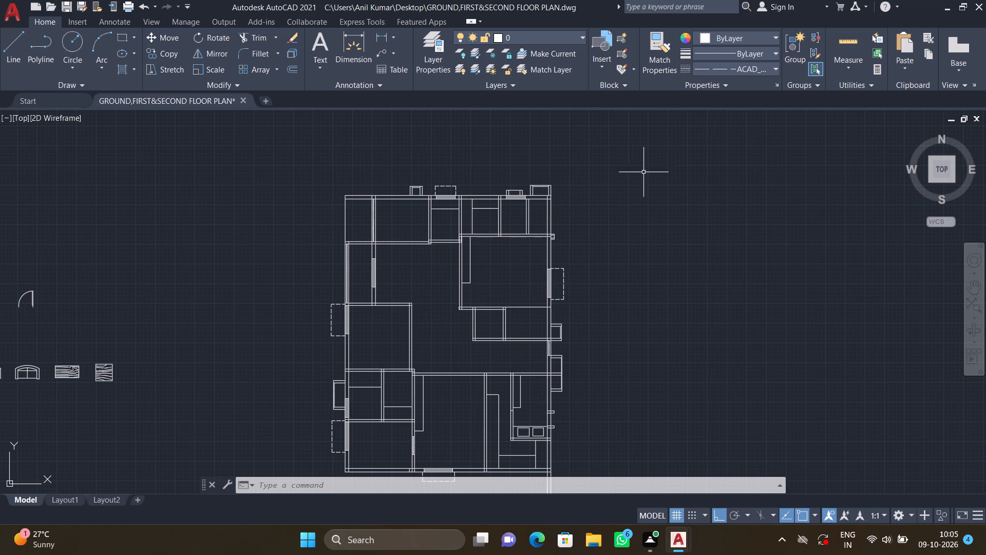
Set the current linetype to Continuous.
{"action": "left_click", "coordinate": [751, 69]}
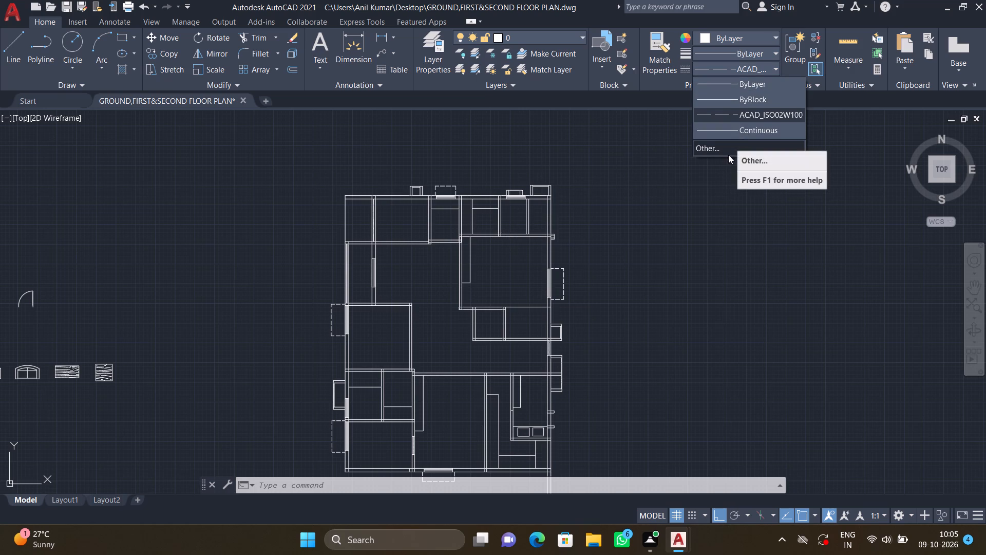
{"action": "left_click", "coordinate": [746, 127]}
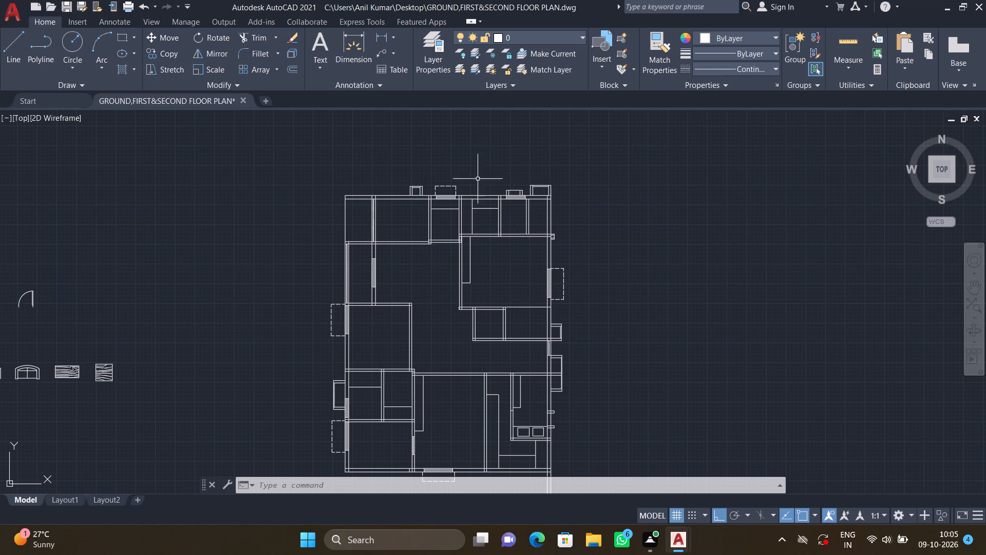
Trim the upper-left partition's wall lines where they cross the thickness of the north wall.
{"action": "scroll", "coordinate": [352, 225], "scroll_direction": "up", "scroll_amount": 1}
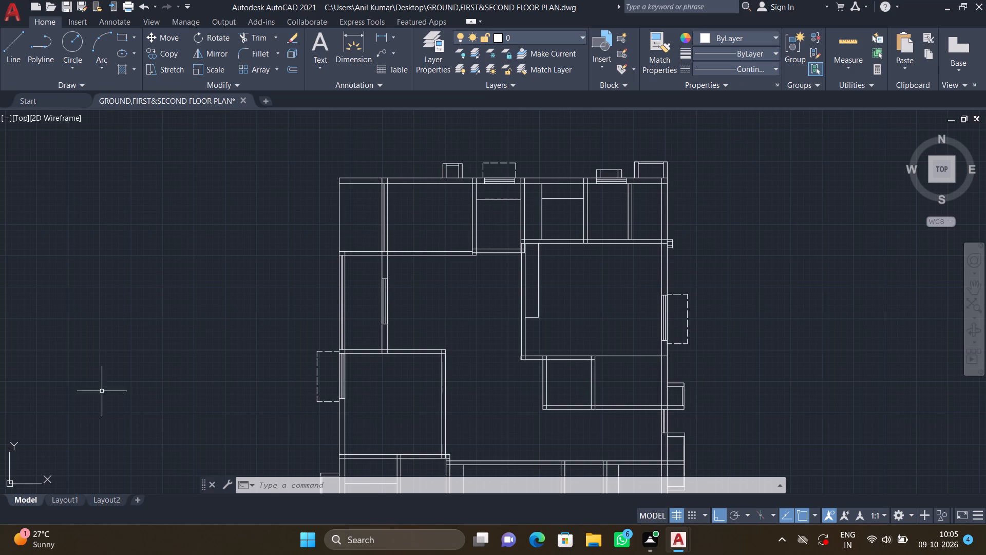
{"action": "middle_click_drag", "start_coordinate": [324, 225], "coordinate": [308, 255]}
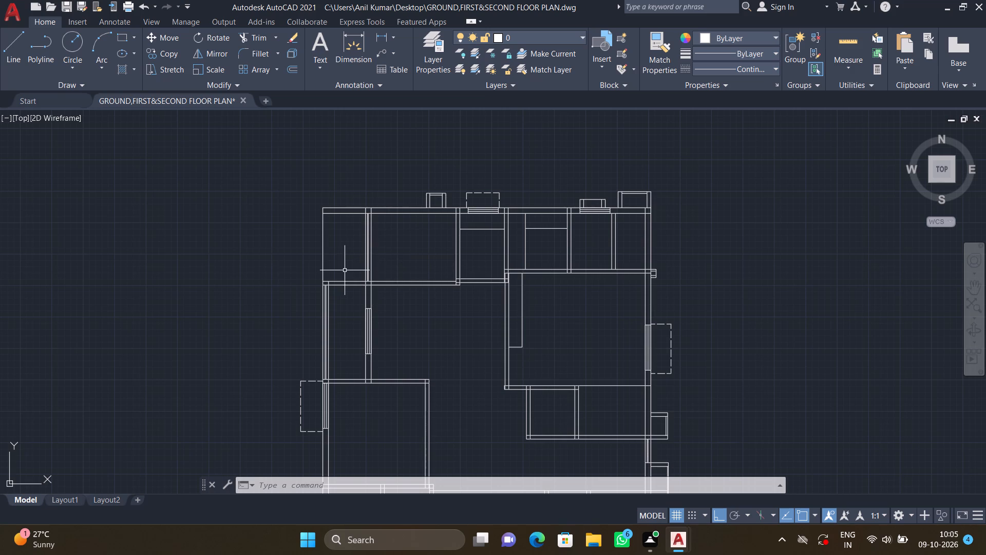
{"action": "scroll", "coordinate": [335, 260], "scroll_direction": "up", "scroll_amount": 1}
{"action": "type", "text": "TR"}
{"action": "key", "text": "Return"}
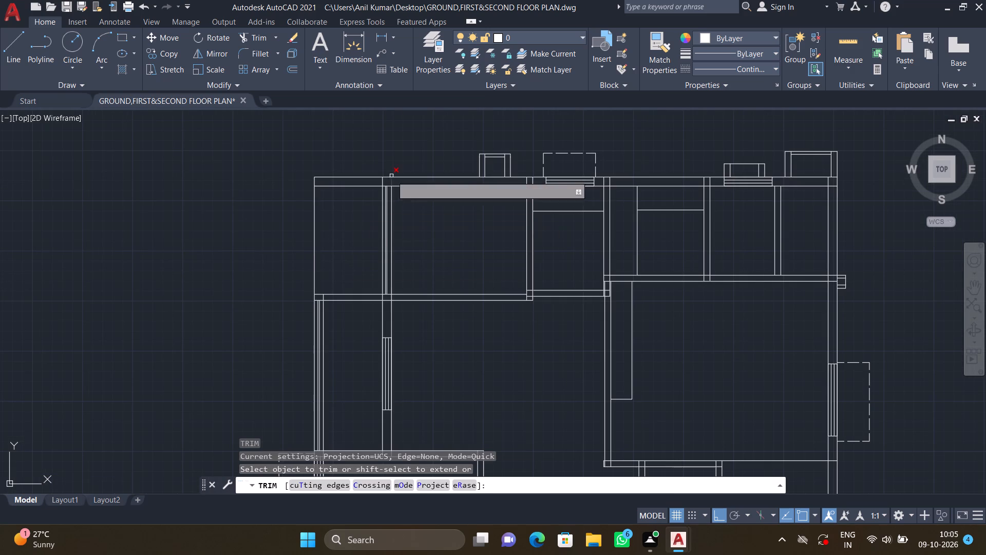
{"action": "scroll", "coordinate": [387, 186], "scroll_direction": "up", "scroll_amount": 3}
{"action": "left_click_drag", "start_coordinate": [355, 172], "coordinate": [386, 179]}
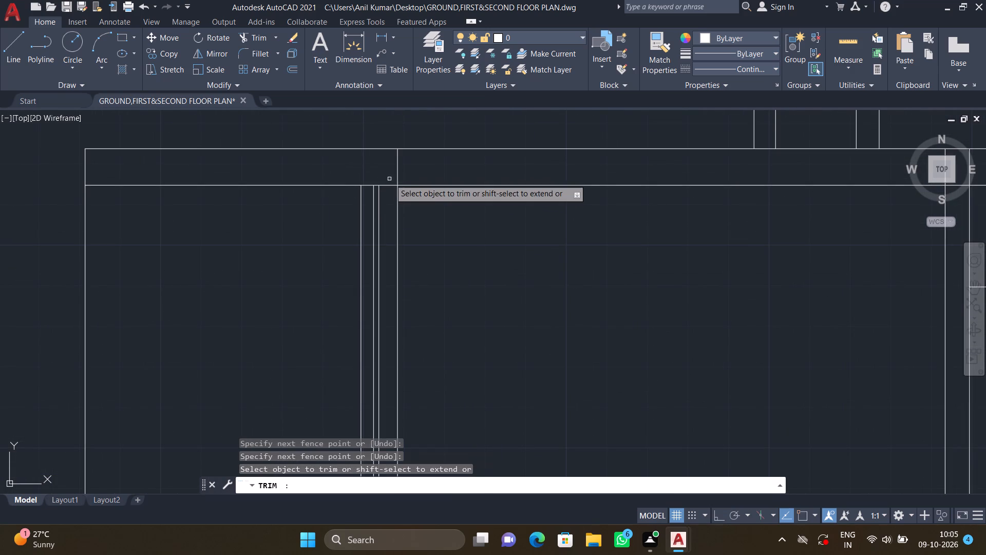
{"action": "left_click", "coordinate": [396, 171]}
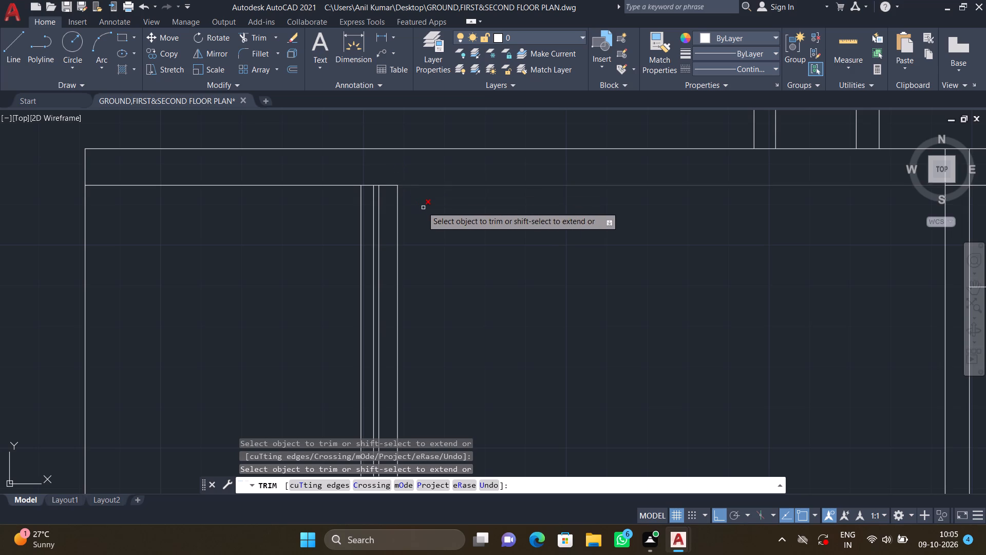
Trim the upper-left partition's two wall lines where they cross the thickness of the horizontal wall below the top-left rooms.
{"action": "scroll", "coordinate": [428, 214], "scroll_direction": "down", "scroll_amount": 3}
{"action": "middle_click_drag", "start_coordinate": [465, 264], "coordinate": [412, 257]}
{"action": "middle_click_drag", "start_coordinate": [389, 321], "coordinate": [375, 268]}
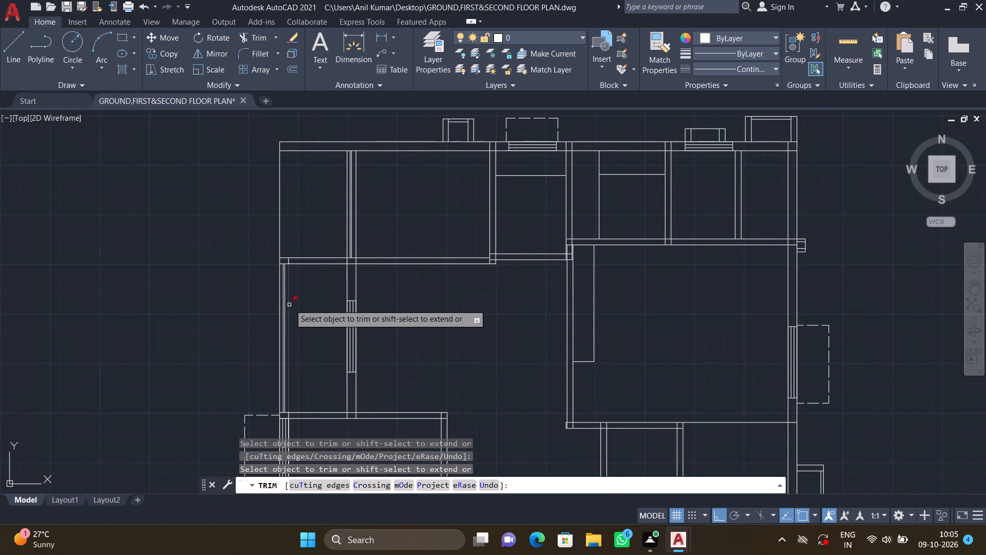
{"action": "scroll", "coordinate": [340, 264], "scroll_direction": "up", "scroll_amount": 5}
{"action": "left_click", "coordinate": [353, 244]}
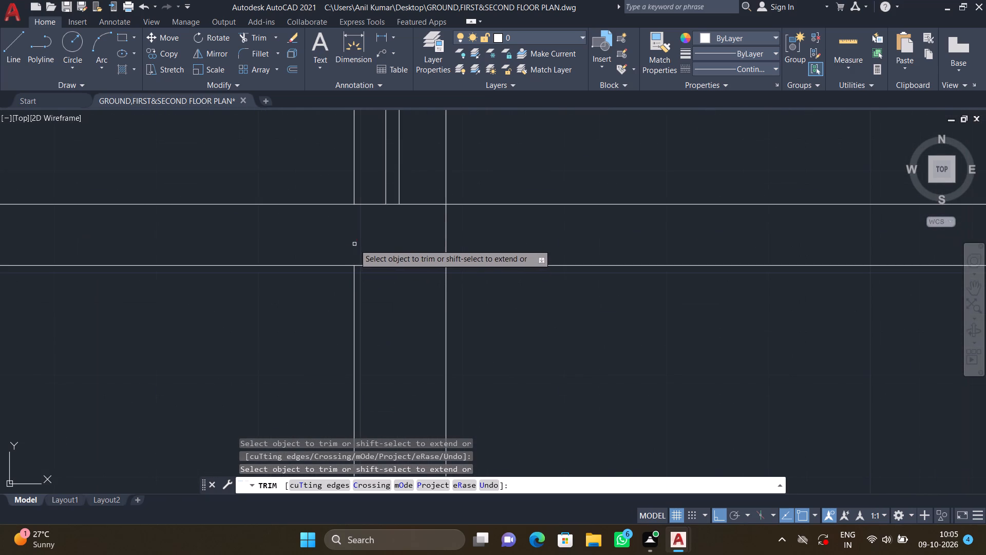
{"action": "left_click", "coordinate": [448, 236]}
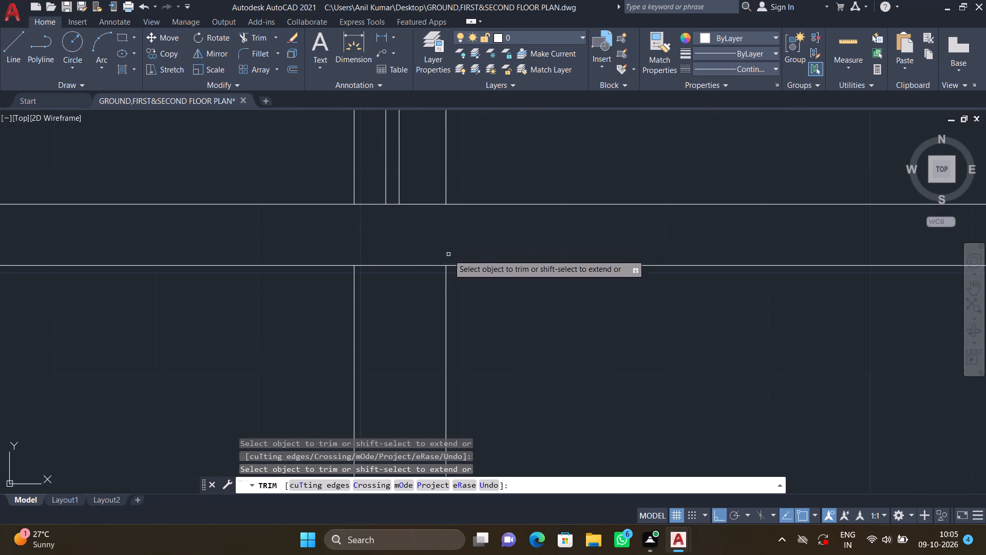
Trim the overlapping inner wall lines at the plan's northeast corner so the north and east walls join cleanly.
{"action": "scroll", "coordinate": [454, 268], "scroll_direction": "down", "scroll_amount": 4}
{"action": "middle_click_drag", "start_coordinate": [496, 347], "coordinate": [381, 269]}
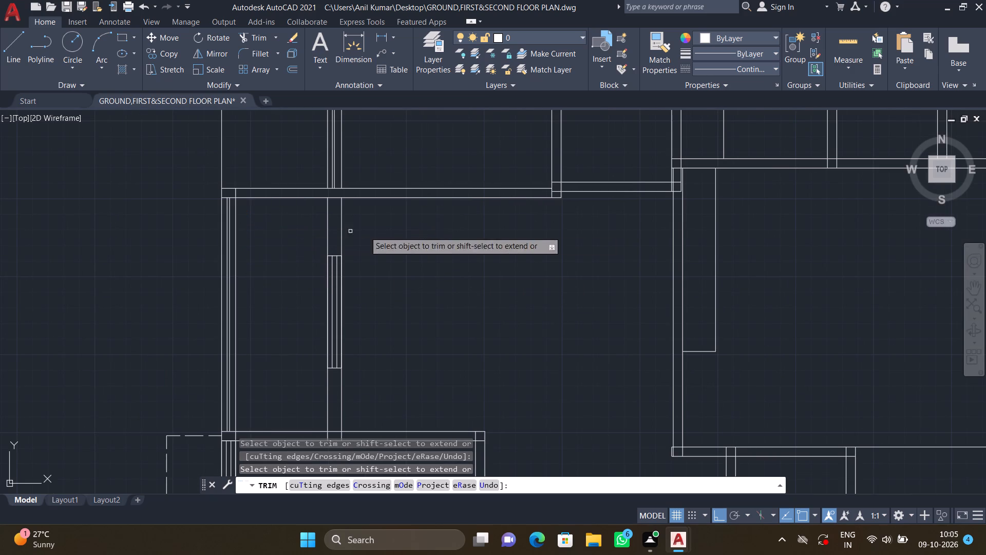
{"action": "middle_click_drag", "start_coordinate": [527, 230], "coordinate": [494, 293]}
{"action": "scroll", "coordinate": [539, 322], "scroll_direction": "down", "scroll_amount": 3}
{"action": "middle_click_drag", "start_coordinate": [611, 290], "coordinate": [572, 284]}
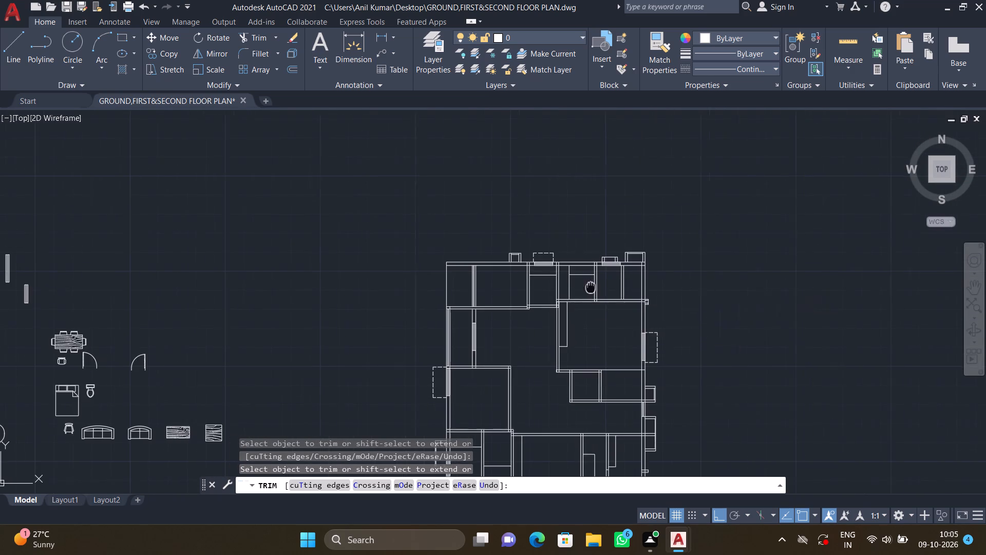
{"action": "middle_click_drag", "start_coordinate": [572, 284], "coordinate": [437, 258]}
{"action": "scroll", "coordinate": [482, 237], "scroll_direction": "up", "scroll_amount": 6}
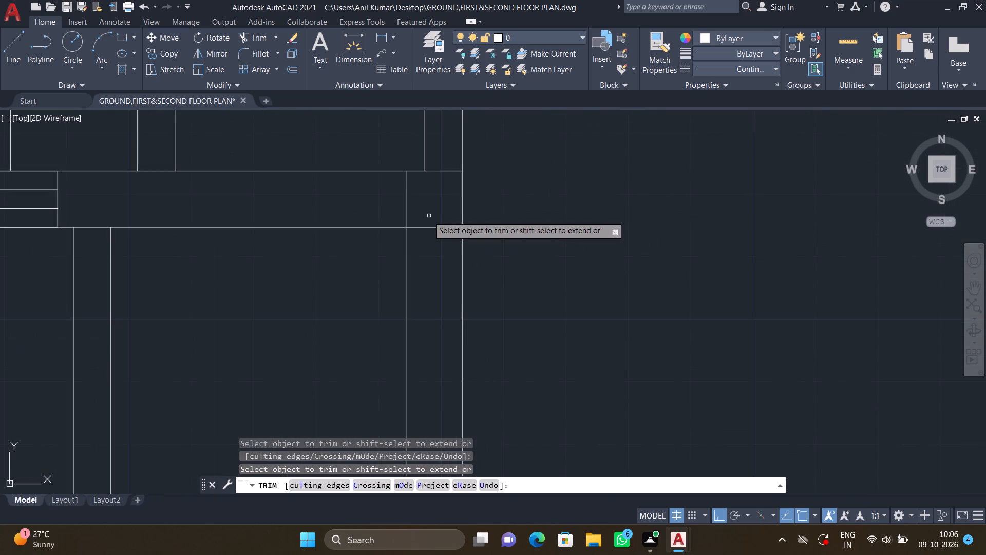
{"action": "left_click", "coordinate": [407, 200]}
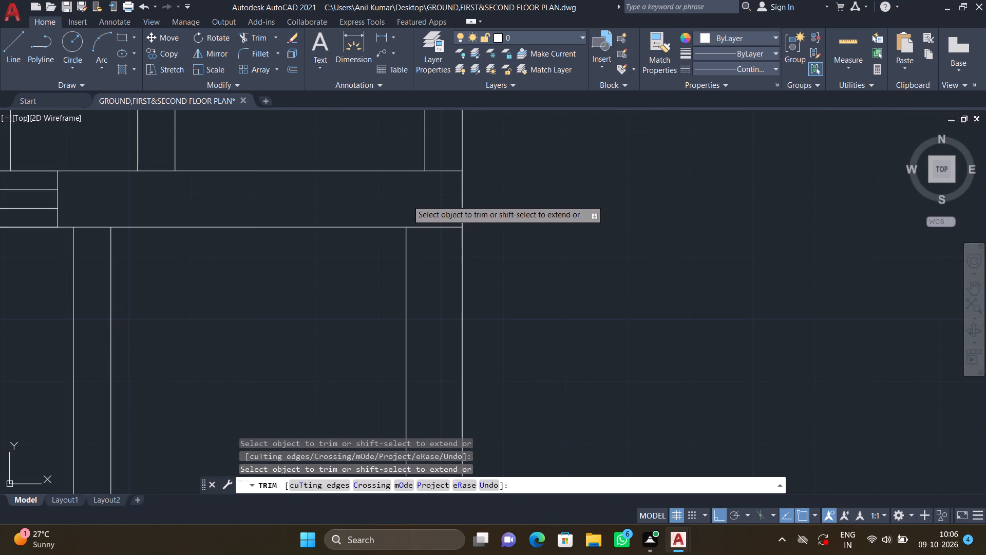
{"action": "left_click", "coordinate": [437, 227]}
Trim the junction where the partition right of the bottom-middle room meets the south wall, opening the wall's inner line between its faces.
{"action": "scroll", "coordinate": [443, 258], "scroll_direction": "down", "scroll_amount": 4}
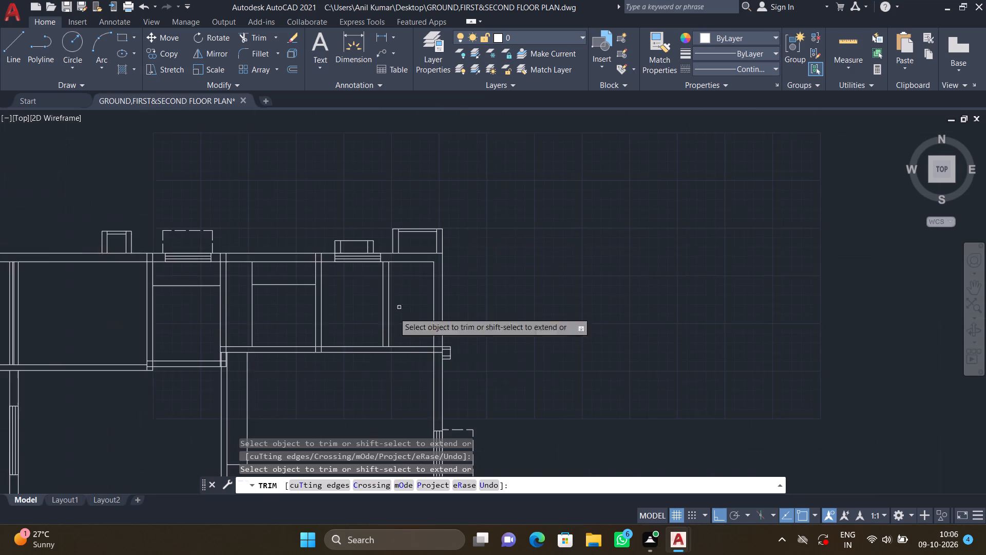
{"action": "middle_click_drag", "start_coordinate": [352, 345], "coordinate": [436, 251]}
{"action": "scroll", "coordinate": [440, 252], "scroll_direction": "down", "scroll_amount": 3}
{"action": "middle_click_drag", "start_coordinate": [420, 287], "coordinate": [454, 254]}
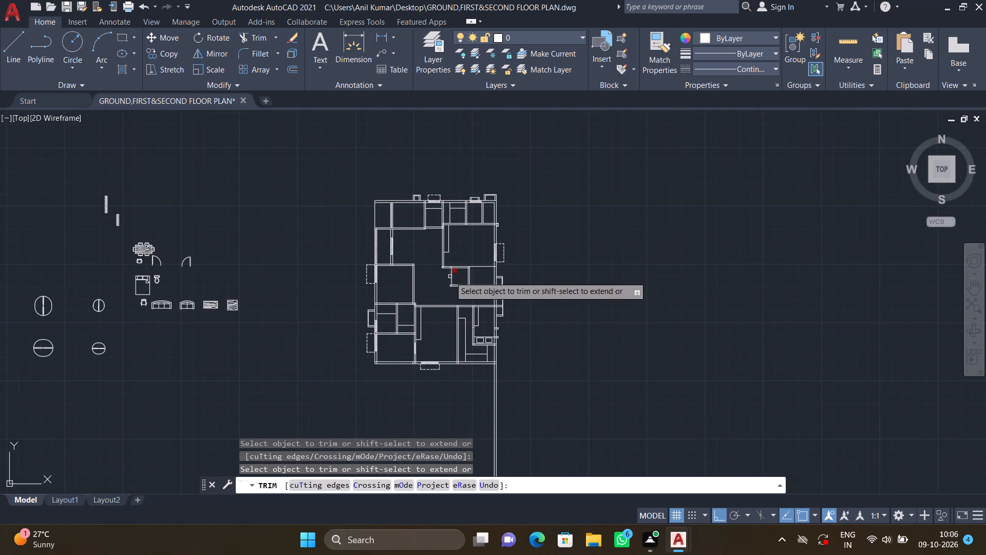
{"action": "middle_click_drag", "start_coordinate": [484, 326], "coordinate": [496, 305]}
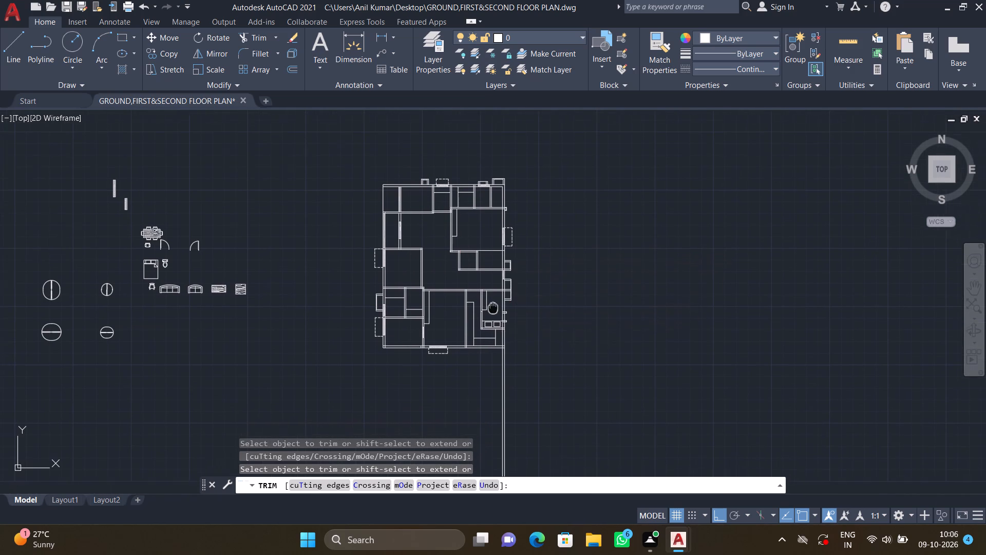
{"action": "middle_click_drag", "start_coordinate": [496, 305], "coordinate": [498, 303]}
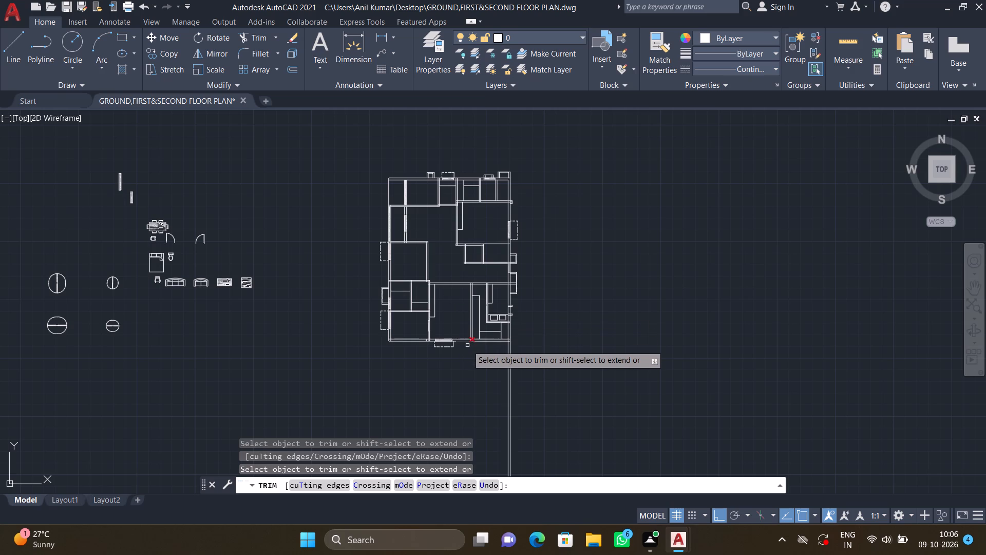
{"action": "scroll", "coordinate": [474, 346], "scroll_direction": "up", "scroll_amount": 3}
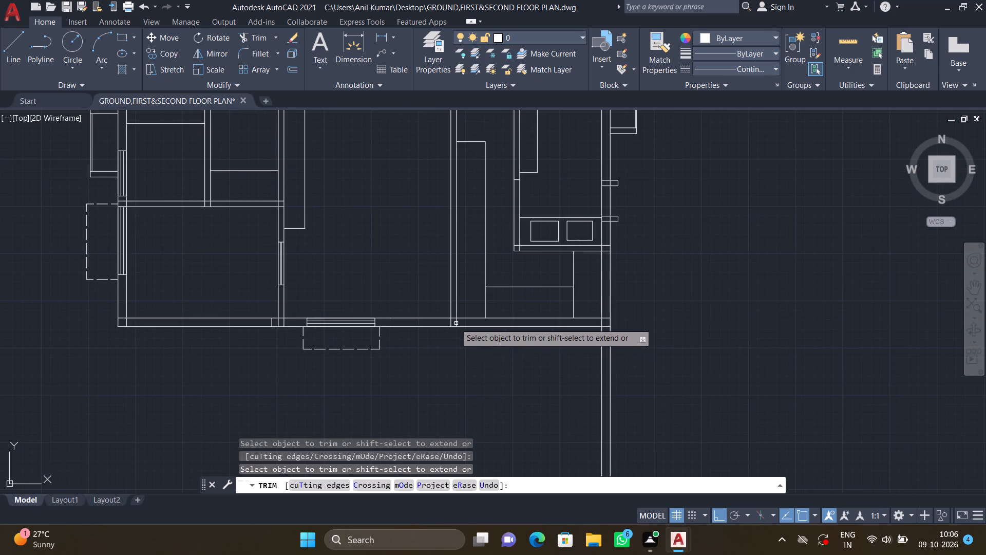
{"action": "scroll", "coordinate": [456, 323], "scroll_direction": "up", "scroll_amount": 3}
{"action": "left_click_drag", "start_coordinate": [421, 319], "coordinate": [467, 321]}
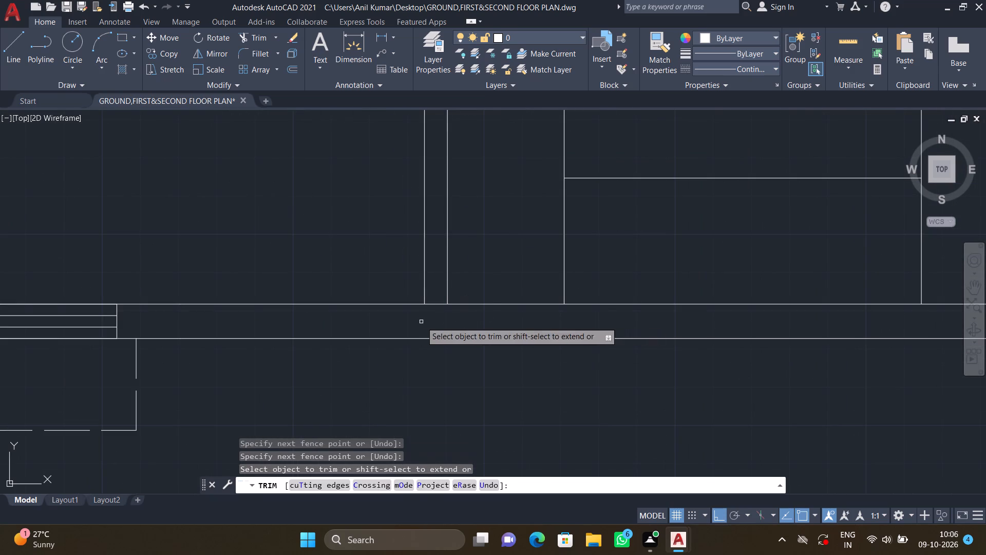
{"action": "left_click", "coordinate": [432, 304]}
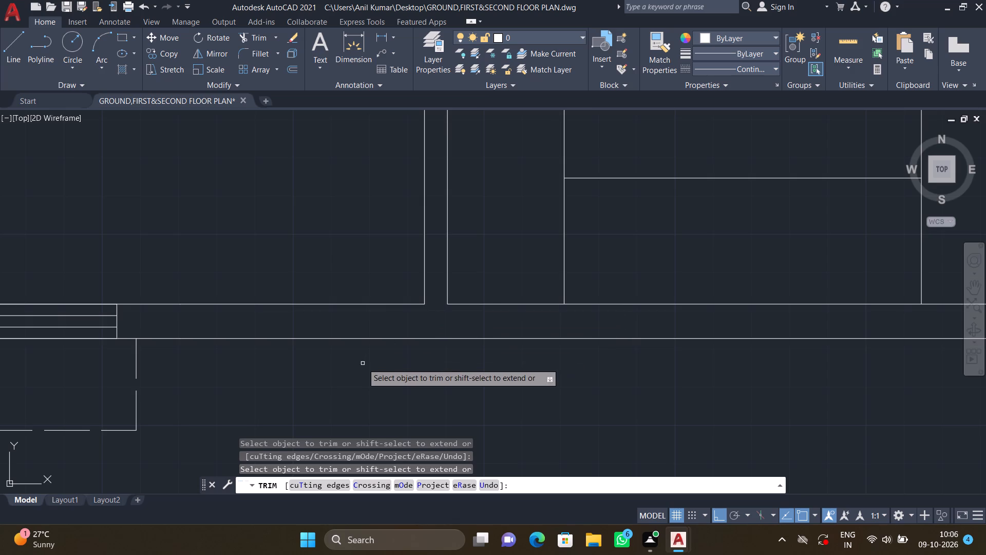
Trim the junction of the bottom-left room's east partition with the south wall, and remove the short stray line across the wall beside it.
{"action": "scroll", "coordinate": [363, 364], "scroll_direction": "down", "scroll_amount": 4}
{"action": "middle_click_drag", "start_coordinate": [340, 380], "coordinate": [459, 345]}
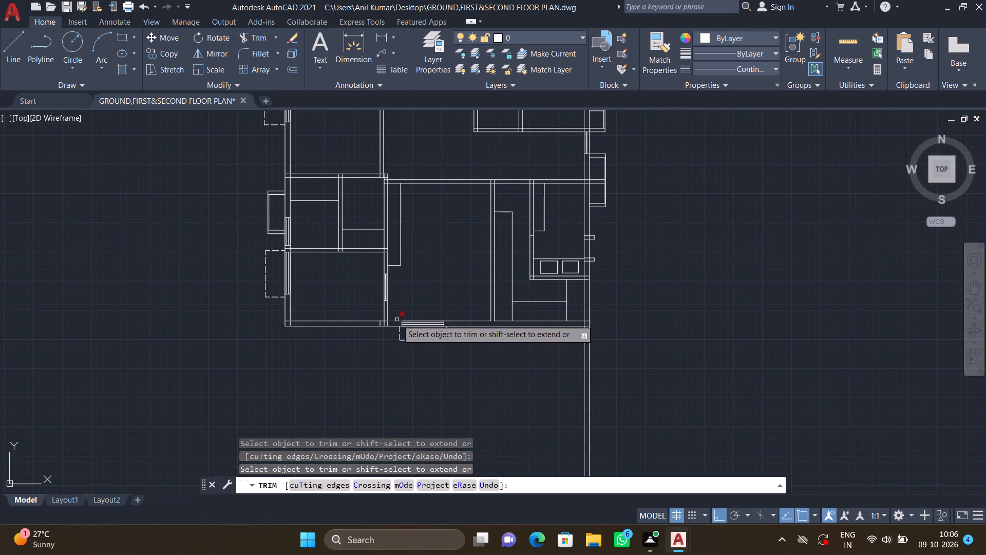
{"action": "scroll", "coordinate": [387, 325], "scroll_direction": "up", "scroll_amount": 3}
{"action": "middle_click_drag", "start_coordinate": [372, 331], "coordinate": [450, 298]}
{"action": "scroll", "coordinate": [453, 286], "scroll_direction": "up", "scroll_amount": 2}
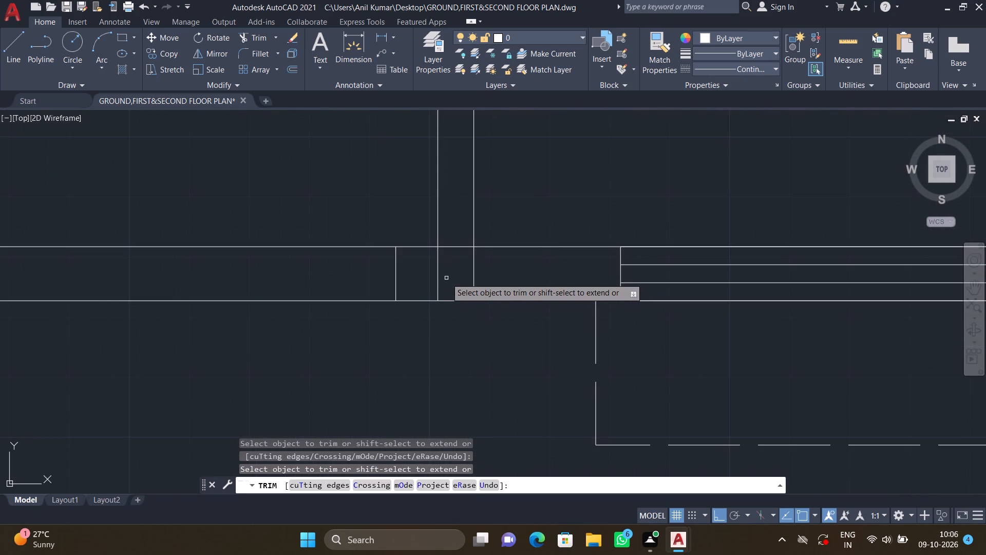
{"action": "left_click", "coordinate": [437, 272]}
{"action": "left_click", "coordinate": [475, 275]}
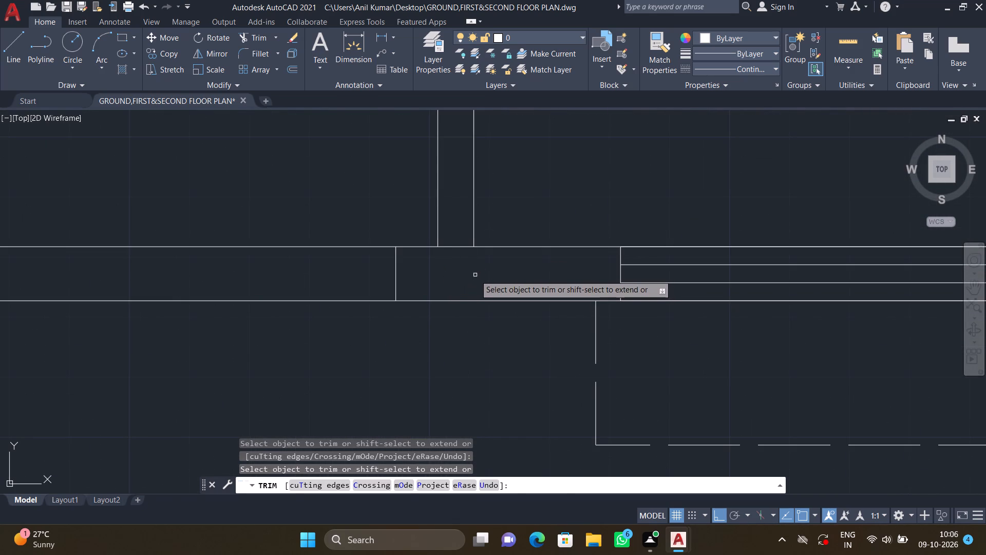
{"action": "left_click", "coordinate": [458, 247]}
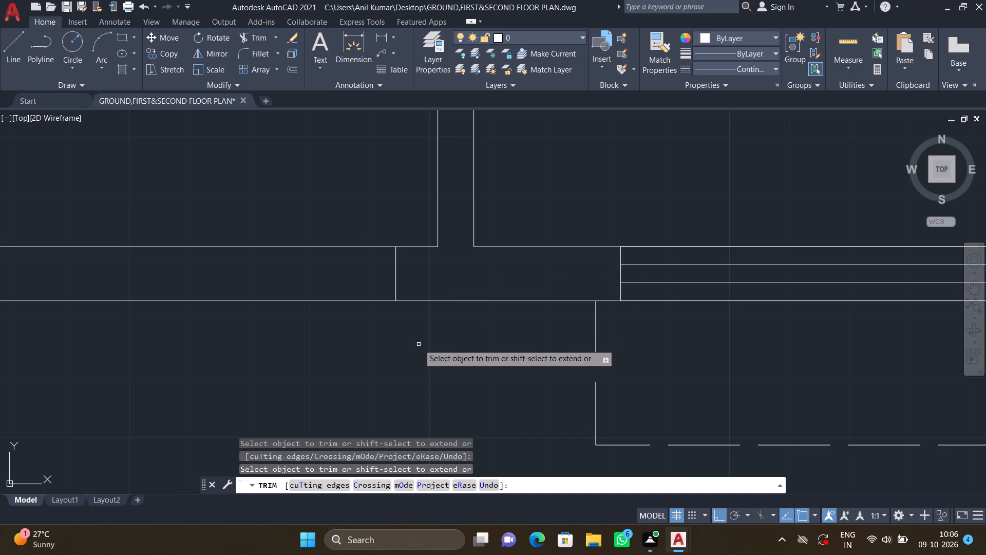
{"action": "left_click", "coordinate": [396, 282]}
Trim the overlapping inner wall lines at the plan's southwest corner.
{"action": "scroll", "coordinate": [476, 363], "scroll_direction": "down", "scroll_amount": 5}
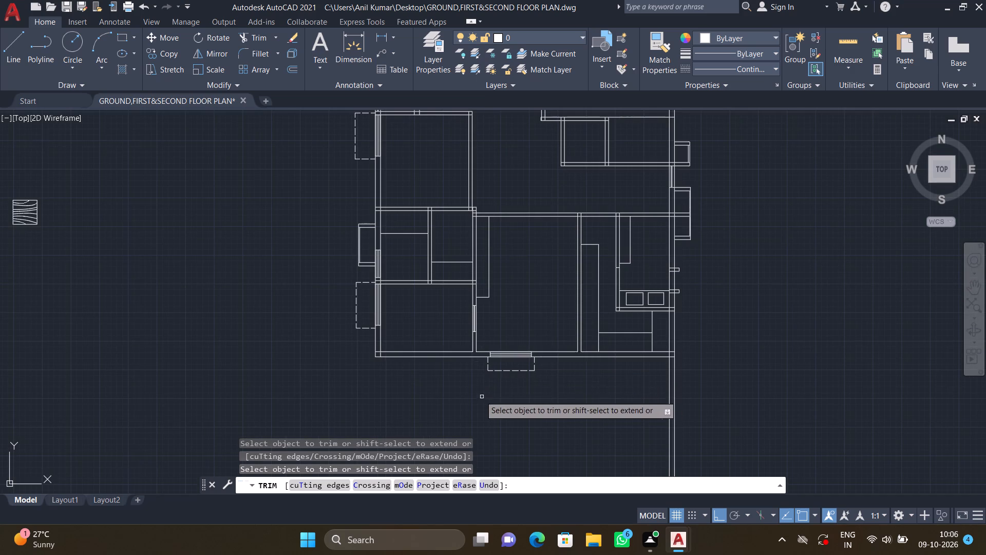
{"action": "middle_click_drag", "start_coordinate": [428, 365], "coordinate": [409, 337]}
{"action": "scroll", "coordinate": [346, 329], "scroll_direction": "up", "scroll_amount": 2}
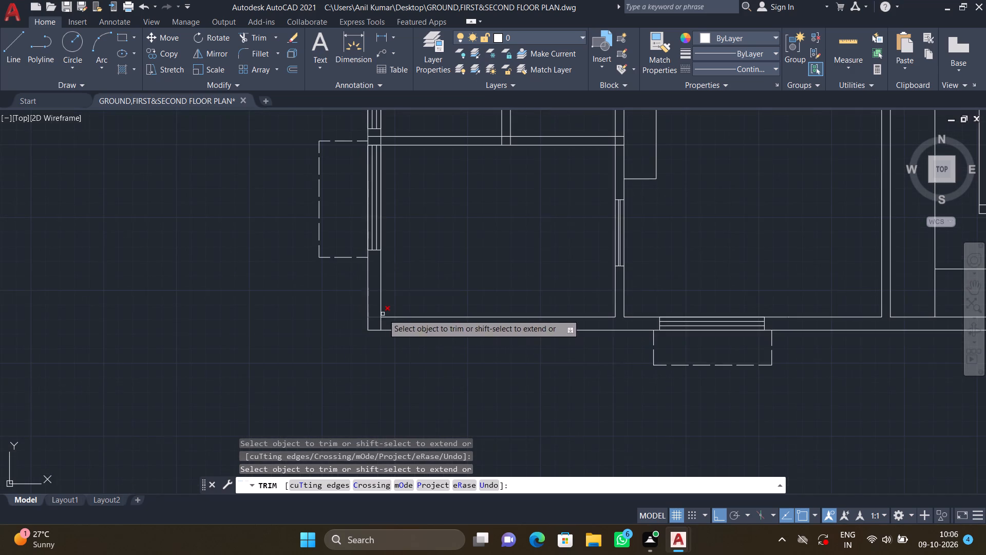
{"action": "scroll", "coordinate": [383, 314], "scroll_direction": "up", "scroll_amount": 3}
{"action": "left_click", "coordinate": [344, 329]}
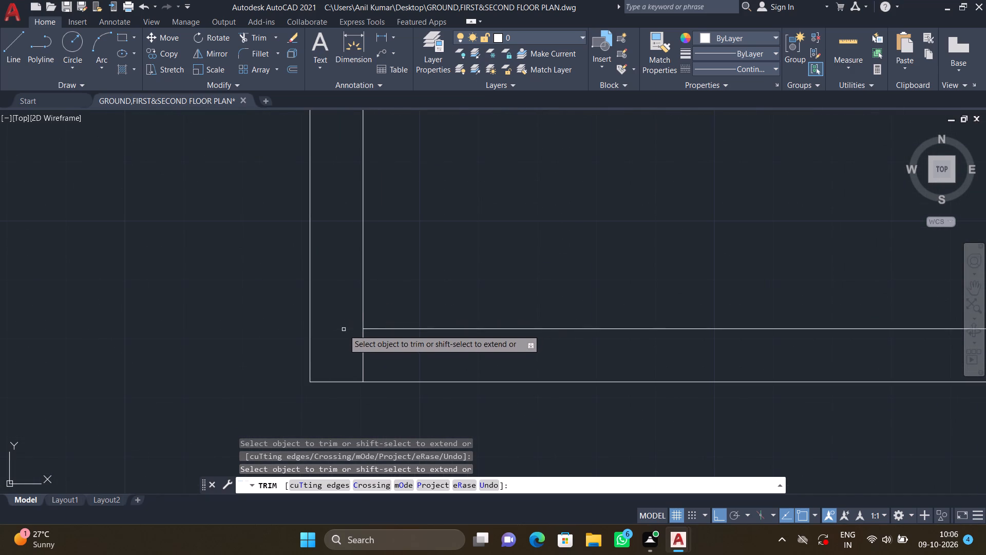
{"action": "left_click", "coordinate": [364, 344]}
Trim the inner south and east wall lines where they overlap at the plan's southeast corner.
{"action": "scroll", "coordinate": [467, 391], "scroll_direction": "down", "scroll_amount": 5}
{"action": "middle_click_drag", "start_coordinate": [512, 431], "coordinate": [402, 361]}
{"action": "scroll", "coordinate": [475, 367], "scroll_direction": "down", "scroll_amount": 1}
{"action": "scroll", "coordinate": [575, 344], "scroll_direction": "up", "scroll_amount": 6}
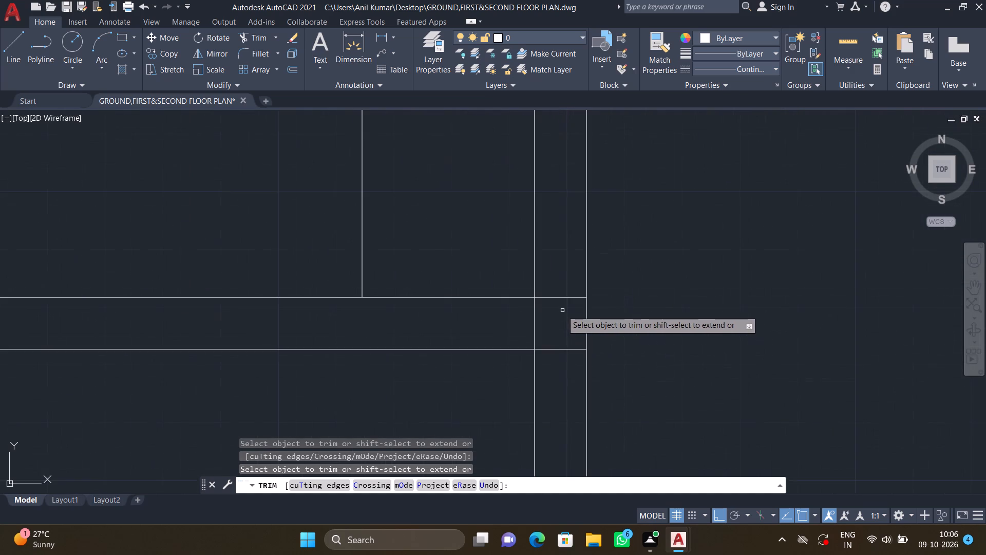
{"action": "left_click", "coordinate": [555, 294]}
{"action": "left_click", "coordinate": [555, 302]}
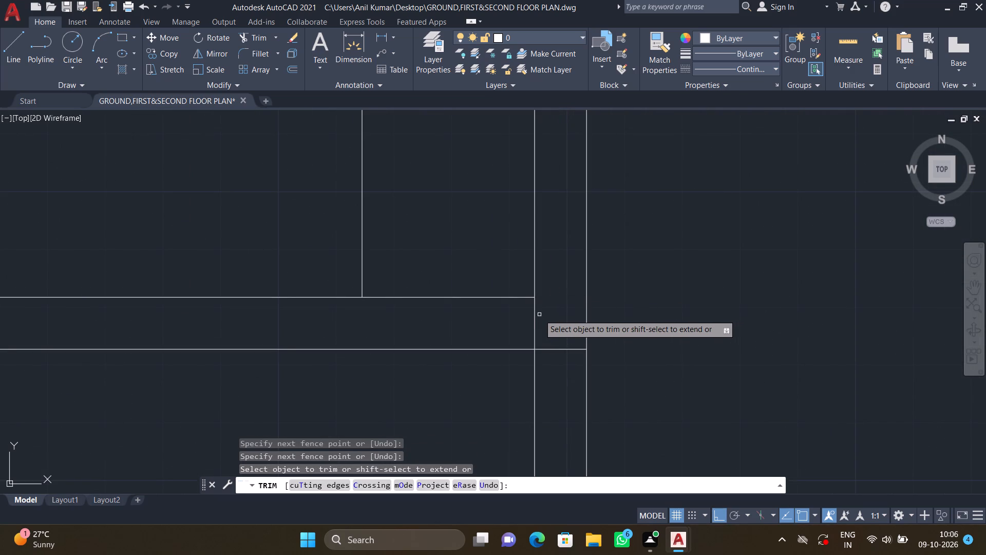
{"action": "left_click", "coordinate": [535, 313]}
Trim the junction where the horizontal wall below the top-right rooms meets the east wall, clearing the crossing lines.
{"action": "scroll", "coordinate": [572, 292], "scroll_direction": "down", "scroll_amount": 4}
{"action": "middle_click_drag", "start_coordinate": [575, 270], "coordinate": [575, 281]}
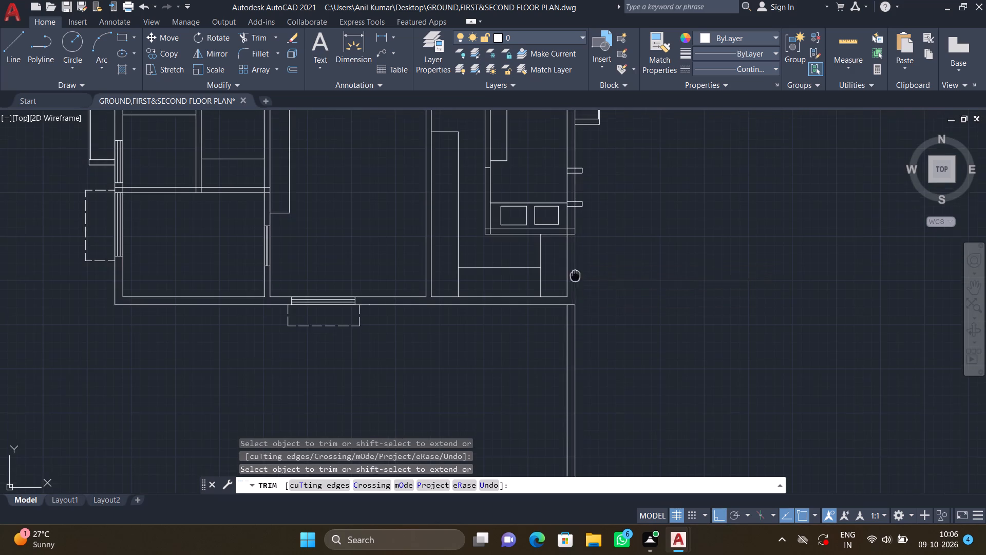
{"action": "middle_click_drag", "start_coordinate": [575, 281], "coordinate": [569, 351]}
{"action": "scroll", "coordinate": [568, 353], "scroll_direction": "down", "scroll_amount": 3}
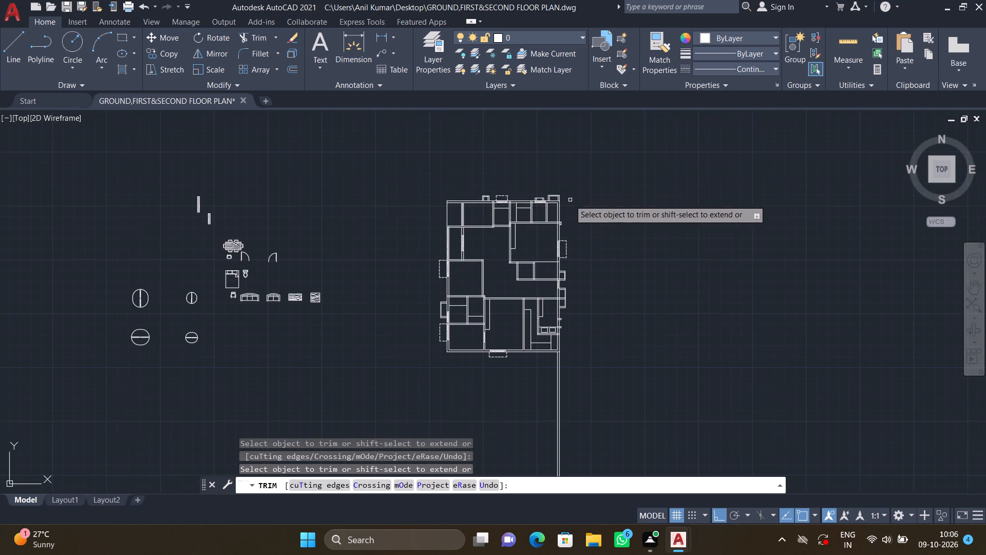
{"action": "scroll", "coordinate": [545, 200], "scroll_direction": "up", "scroll_amount": 2}
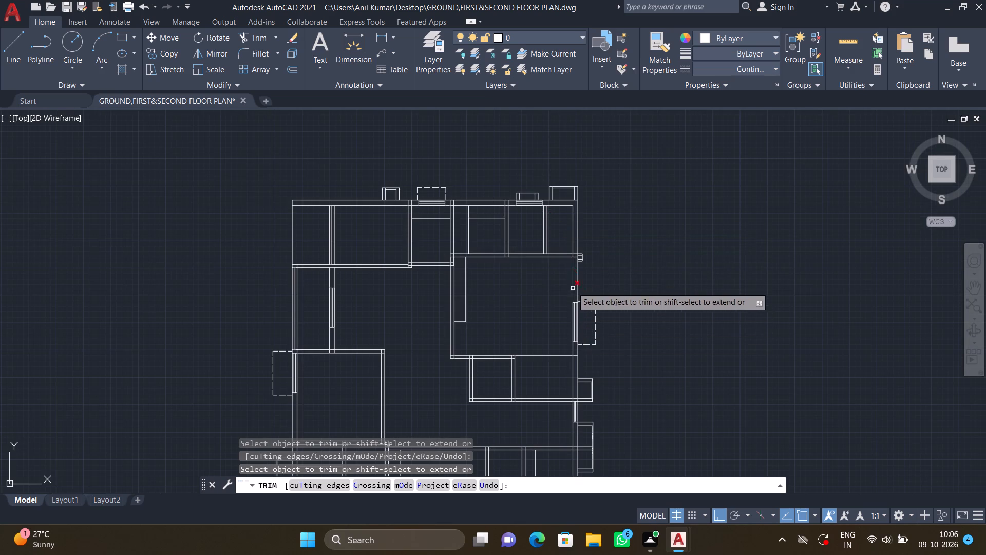
{"action": "scroll", "coordinate": [524, 256], "scroll_direction": "up", "scroll_amount": 3}
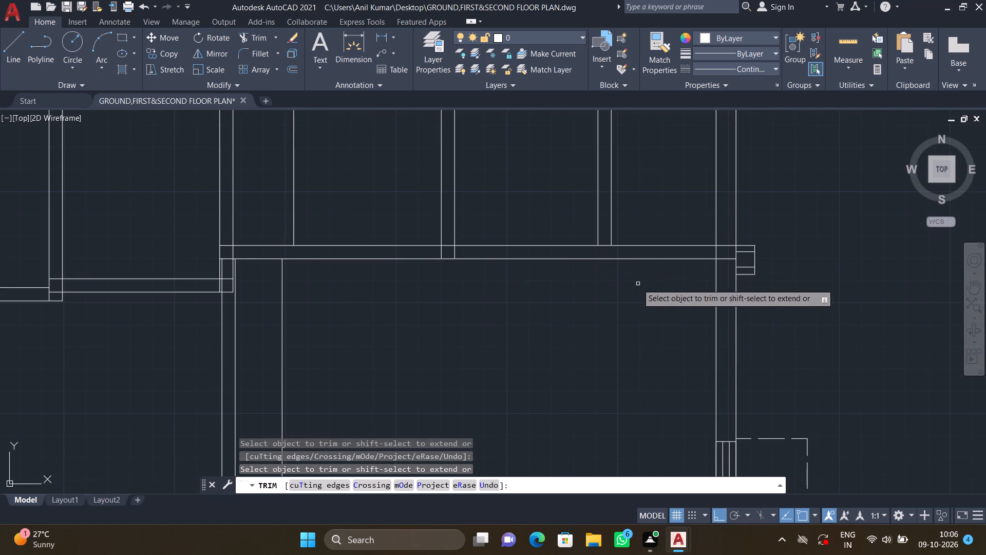
{"action": "middle_click_drag", "start_coordinate": [604, 283], "coordinate": [415, 276]}
{"action": "scroll", "coordinate": [536, 246], "scroll_direction": "up", "scroll_amount": 2}
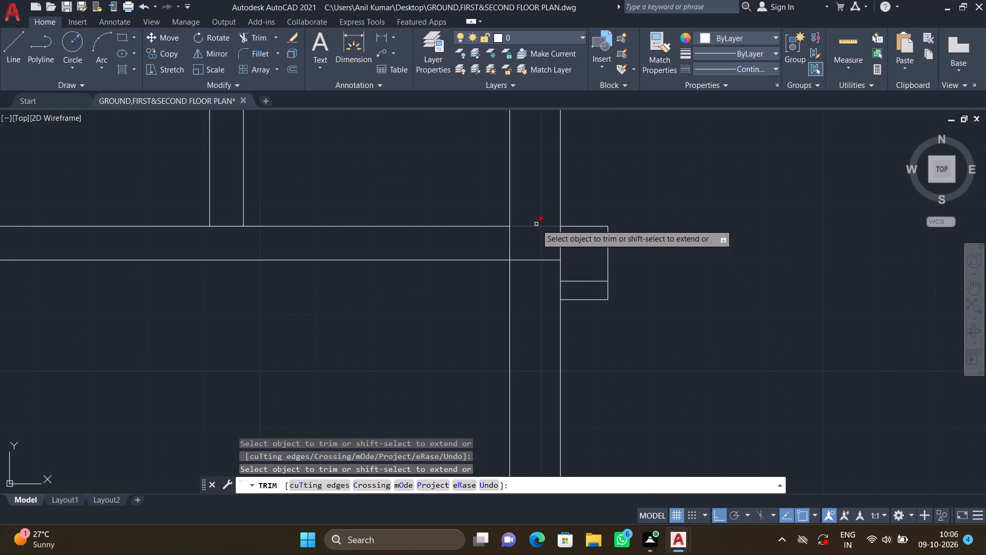
{"action": "left_click", "coordinate": [536, 224]}
{"action": "left_click", "coordinate": [537, 243]}
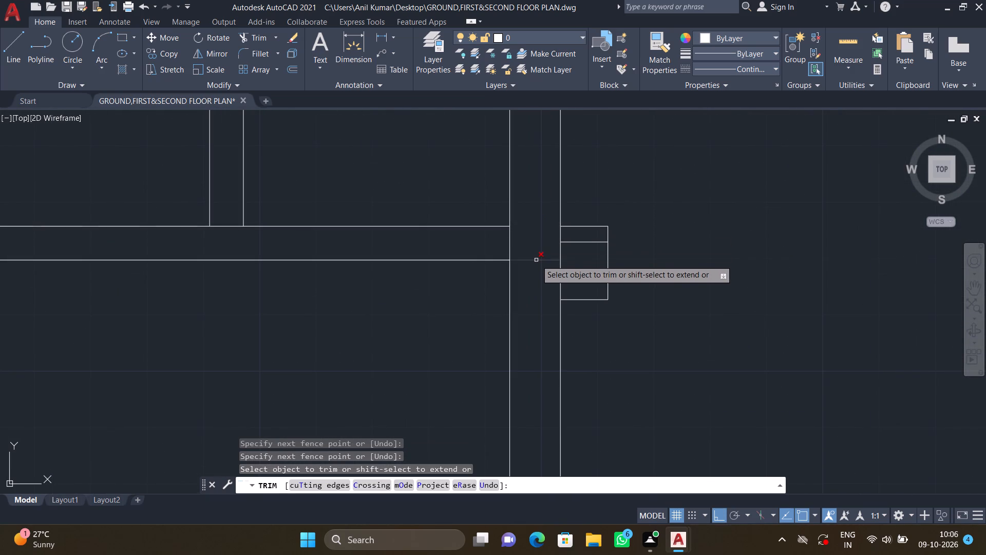
{"action": "left_click", "coordinate": [536, 260]}
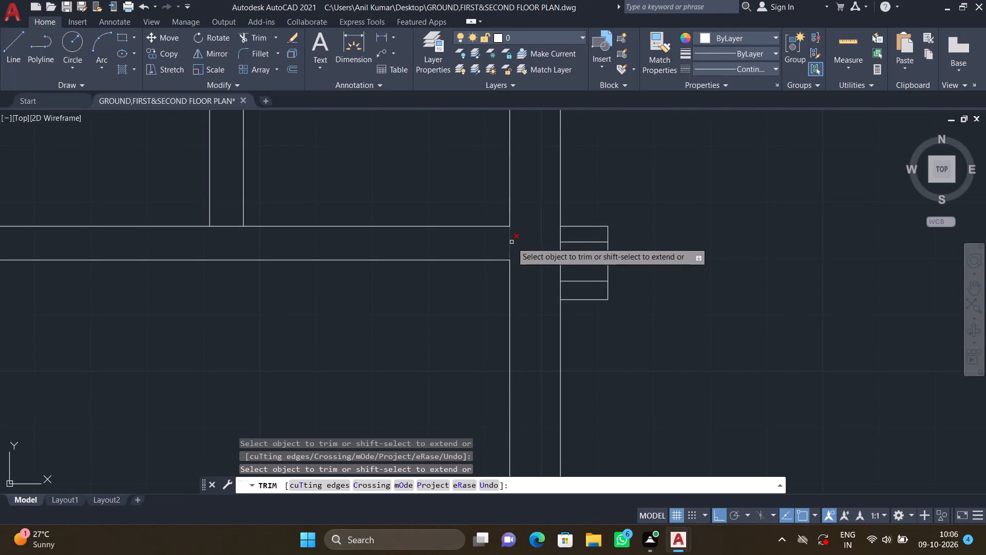
{"action": "left_click", "coordinate": [511, 242]}
Trim the upper wall line and the east wall's inner line where the wall below the small middle-right rooms meets the east wall.
{"action": "scroll", "coordinate": [476, 305], "scroll_direction": "down", "scroll_amount": 6}
{"action": "middle_click_drag", "start_coordinate": [454, 319], "coordinate": [454, 292]}
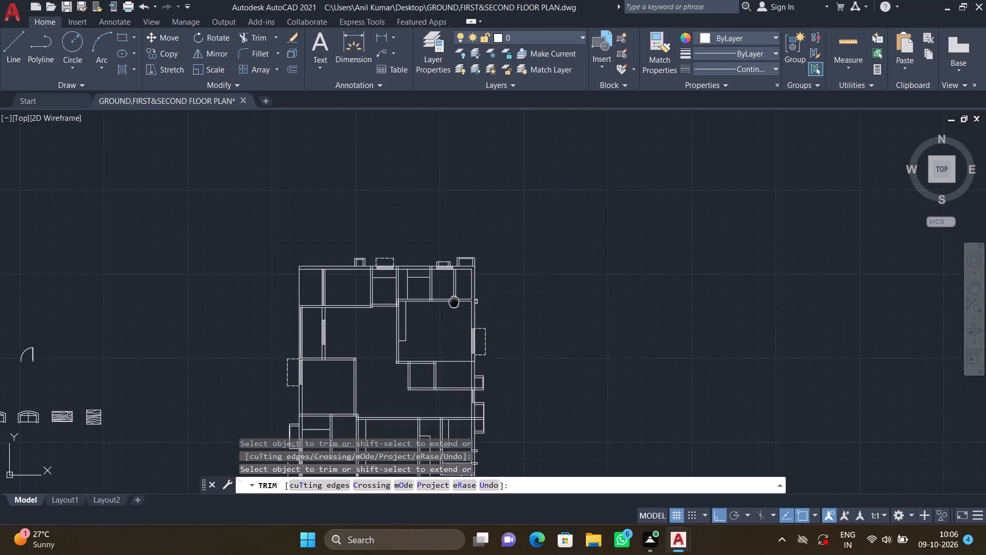
{"action": "middle_click_drag", "start_coordinate": [454, 292], "coordinate": [454, 263]}
{"action": "middle_click_drag", "start_coordinate": [454, 332], "coordinate": [452, 256]}
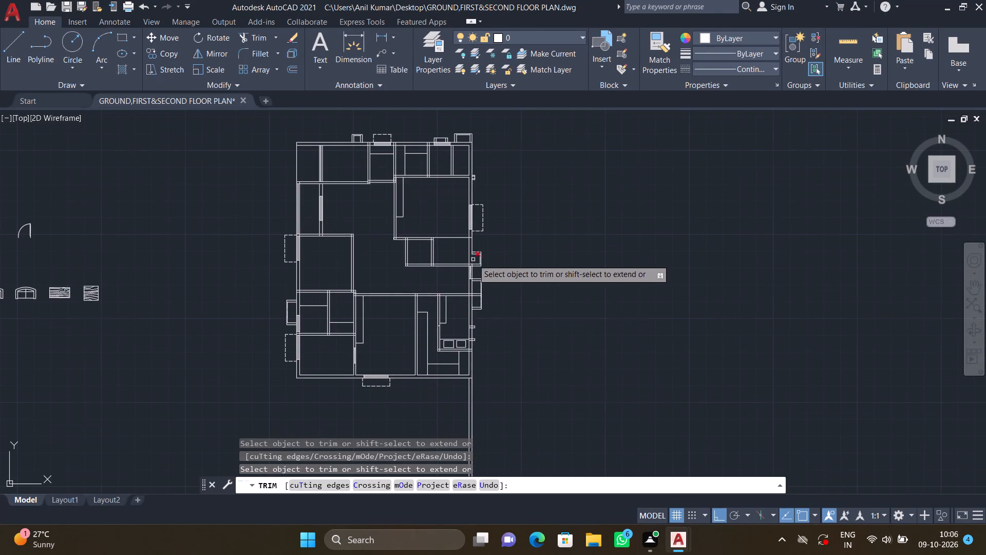
{"action": "scroll", "coordinate": [473, 260], "scroll_direction": "up", "scroll_amount": 7}
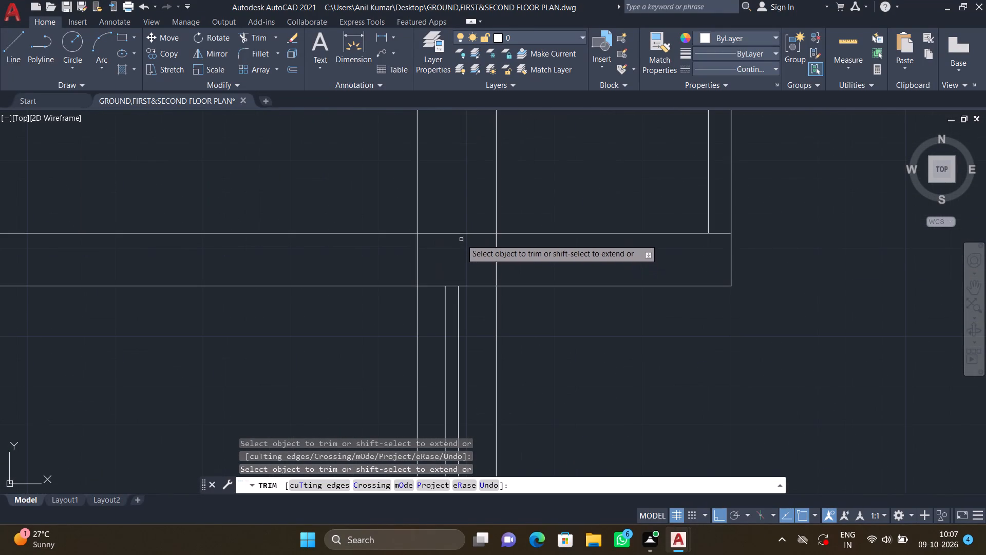
{"action": "left_click", "coordinate": [460, 233]}
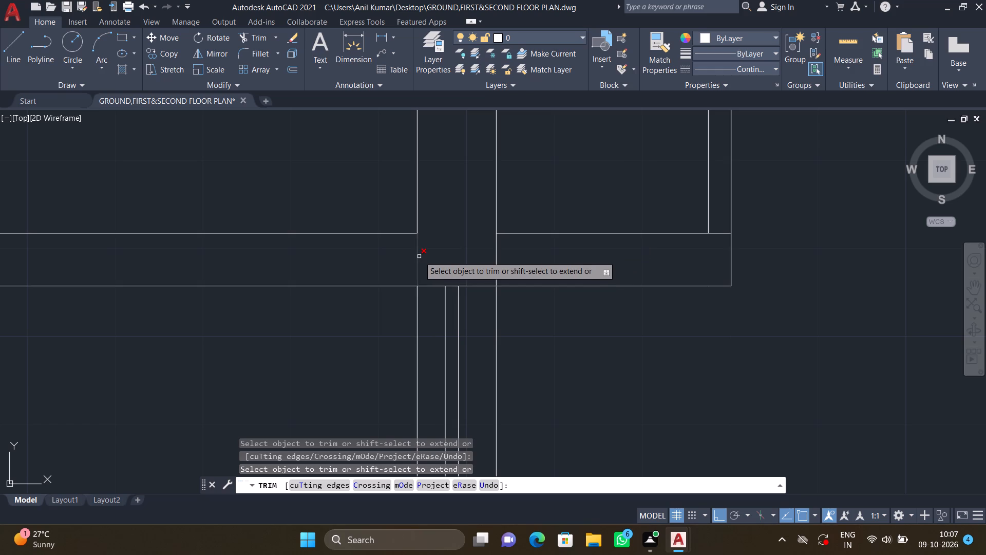
{"action": "left_click", "coordinate": [419, 256]}
{"action": "scroll", "coordinate": [429, 275], "scroll_direction": "down", "scroll_amount": 4}
{"action": "middle_click_drag", "start_coordinate": [382, 332], "coordinate": [401, 273]}
{"action": "scroll", "coordinate": [405, 277], "scroll_direction": "down", "scroll_amount": 2}
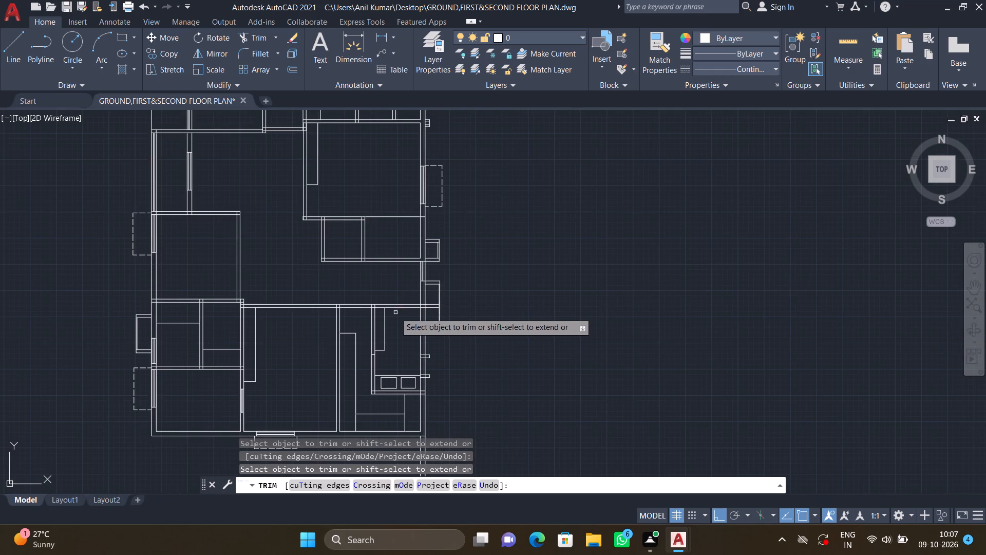
Trim the crossing lines where the wall below the two-basin counter in the southeast room meets the east wall.
{"action": "middle_click_drag", "start_coordinate": [401, 308], "coordinate": [477, 280]}
{"action": "middle_click_drag", "start_coordinate": [478, 351], "coordinate": [482, 287]}
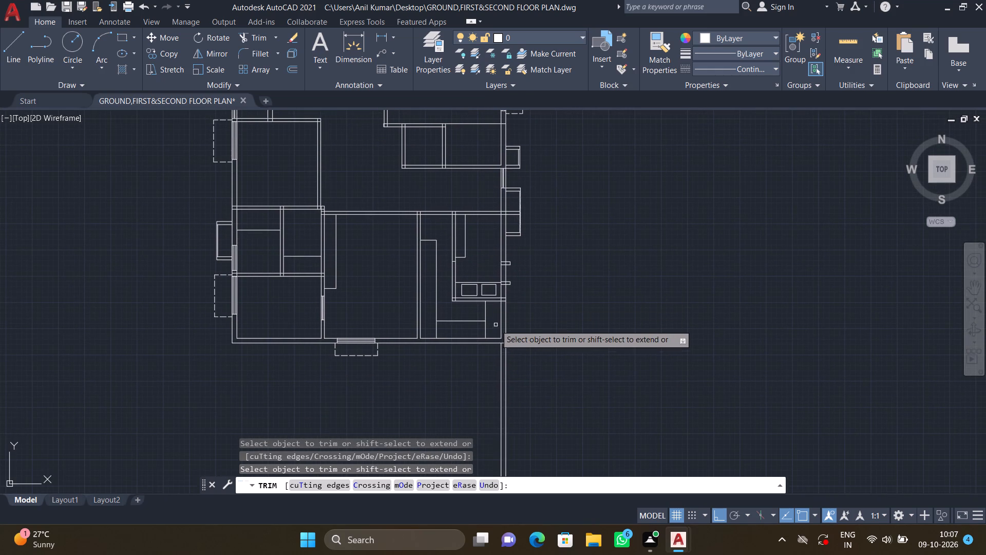
{"action": "scroll", "coordinate": [501, 310], "scroll_direction": "up", "scroll_amount": 5}
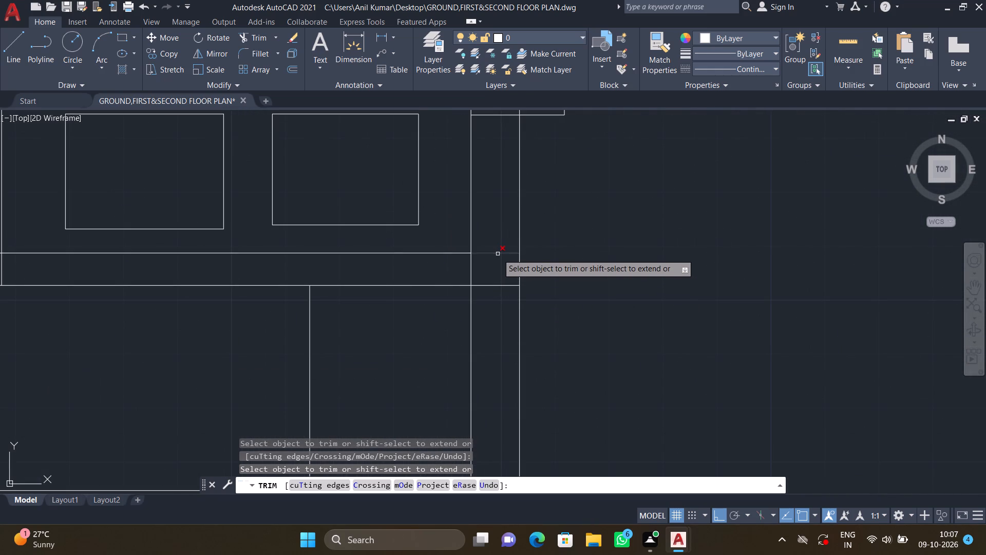
{"action": "left_click", "coordinate": [498, 254]}
{"action": "left_click", "coordinate": [497, 285]}
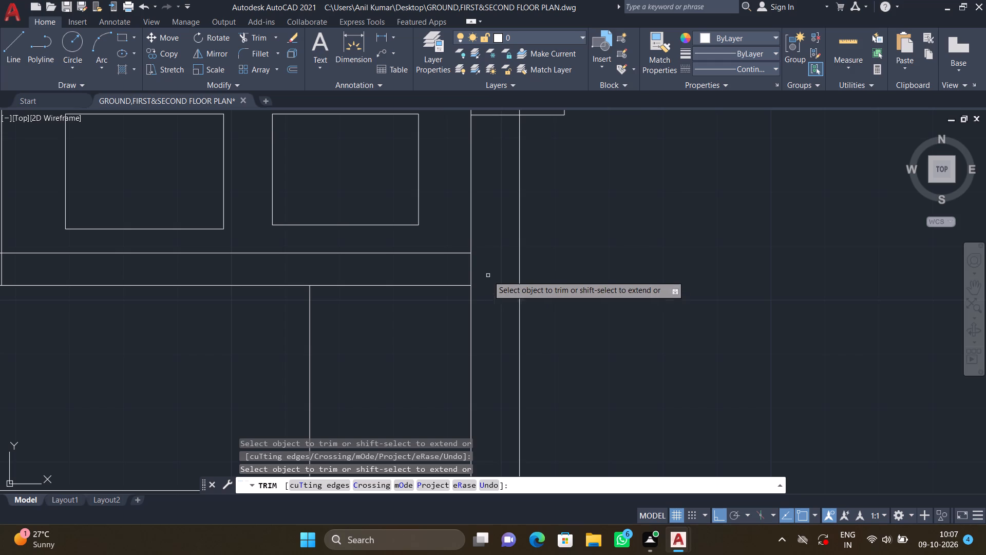
{"action": "left_click", "coordinate": [472, 268]}
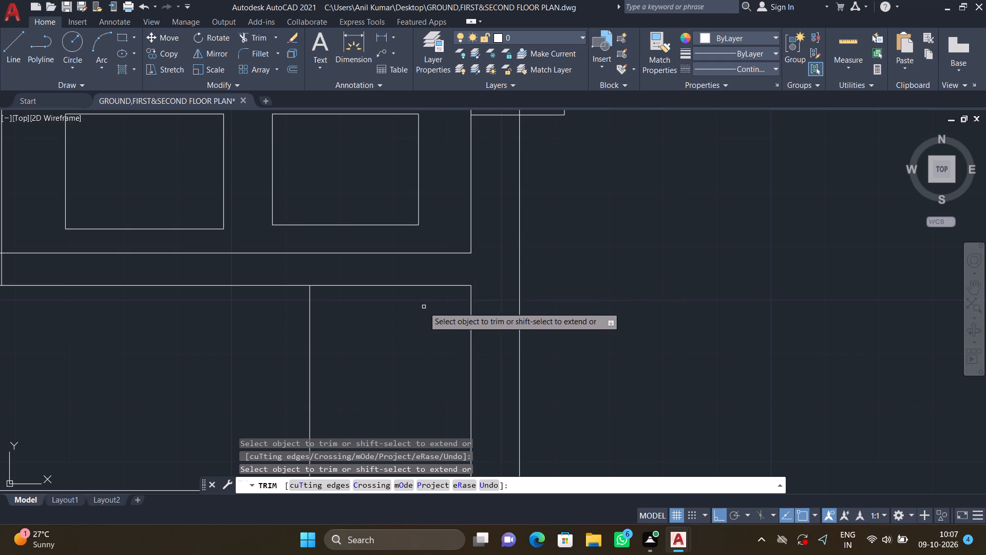
Trim the overlapping lines where the middle-west room's east wall meets the horizontal wall below that room.
{"action": "scroll", "coordinate": [424, 307], "scroll_direction": "down", "scroll_amount": 3}
{"action": "middle_click_drag", "start_coordinate": [407, 338], "coordinate": [495, 267]}
{"action": "scroll", "coordinate": [497, 269], "scroll_direction": "down", "scroll_amount": 2}
{"action": "middle_click_drag", "start_coordinate": [425, 320], "coordinate": [504, 325]}
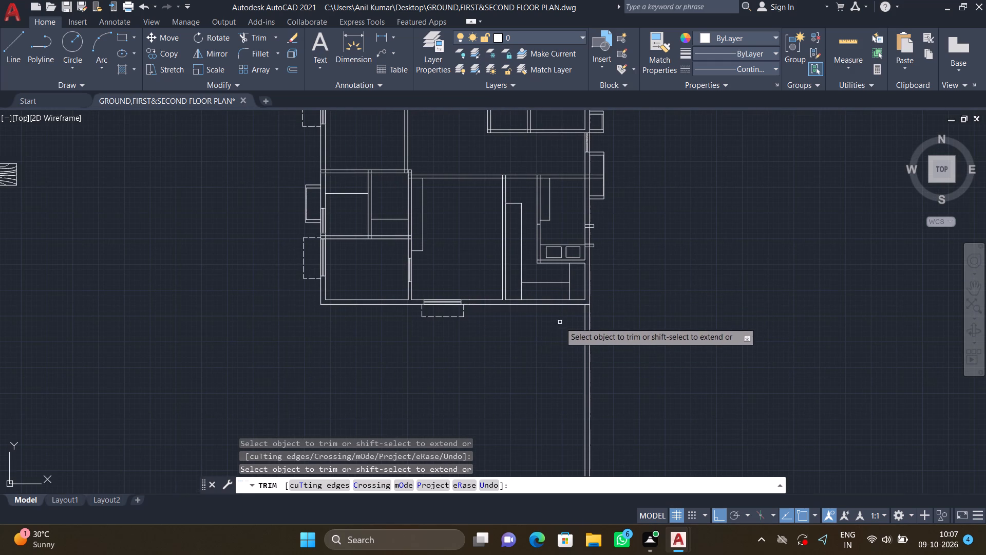
{"action": "middle_click_drag", "start_coordinate": [552, 325], "coordinate": [501, 401]}
{"action": "scroll", "coordinate": [359, 250], "scroll_direction": "up", "scroll_amount": 3}
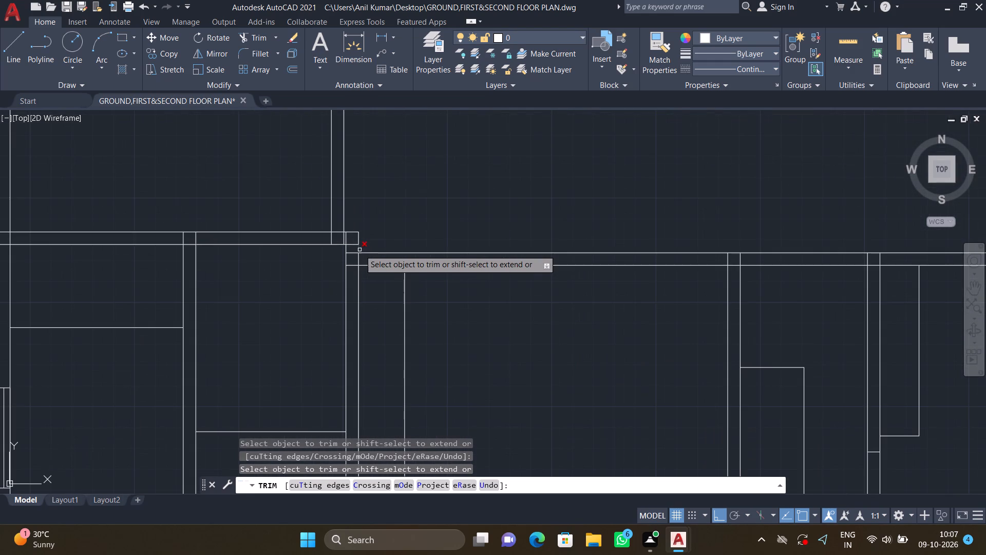
{"action": "middle_click_drag", "start_coordinate": [361, 244], "coordinate": [466, 229]}
{"action": "scroll", "coordinate": [459, 225], "scroll_direction": "up", "scroll_amount": 2}
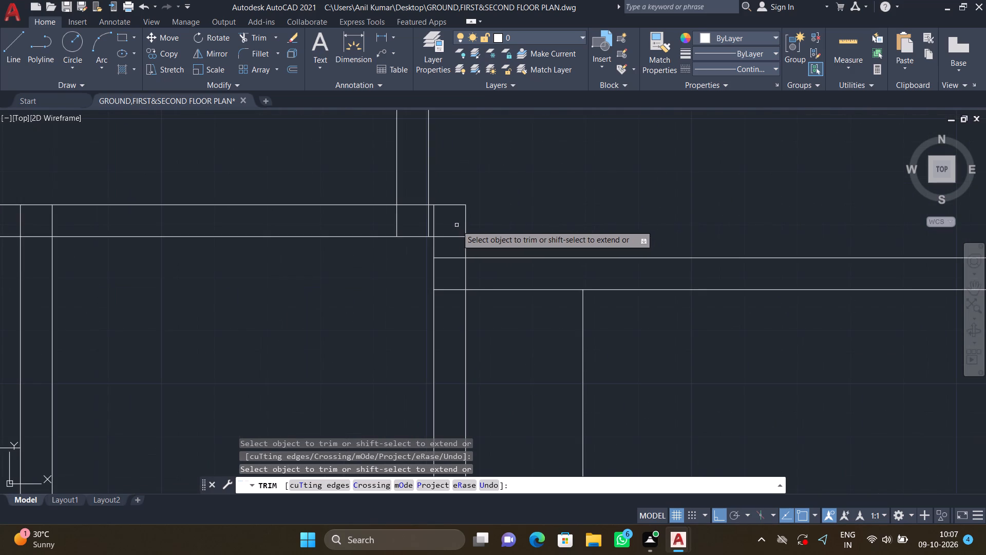
{"action": "scroll", "coordinate": [435, 224], "scroll_direction": "up", "scroll_amount": 3}
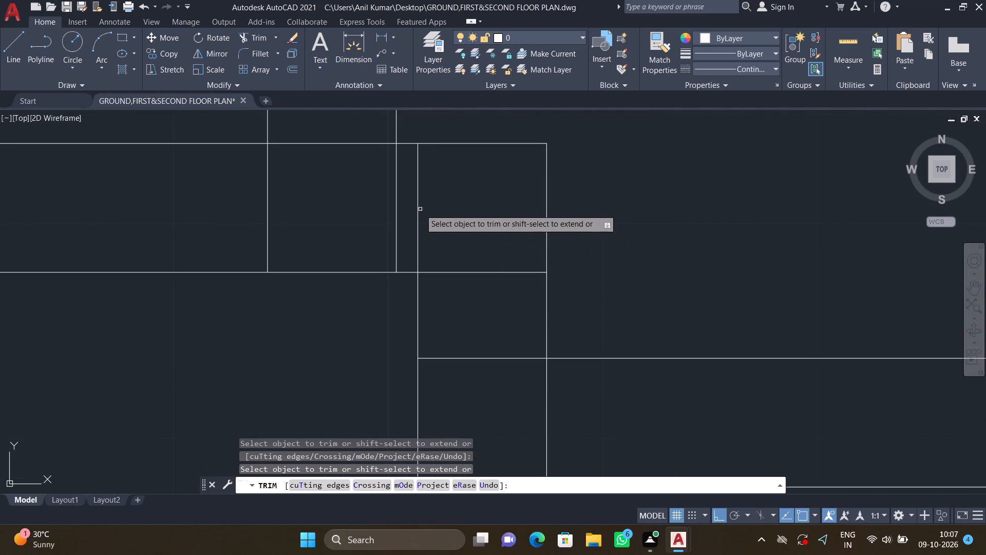
{"action": "left_click", "coordinate": [419, 207]}
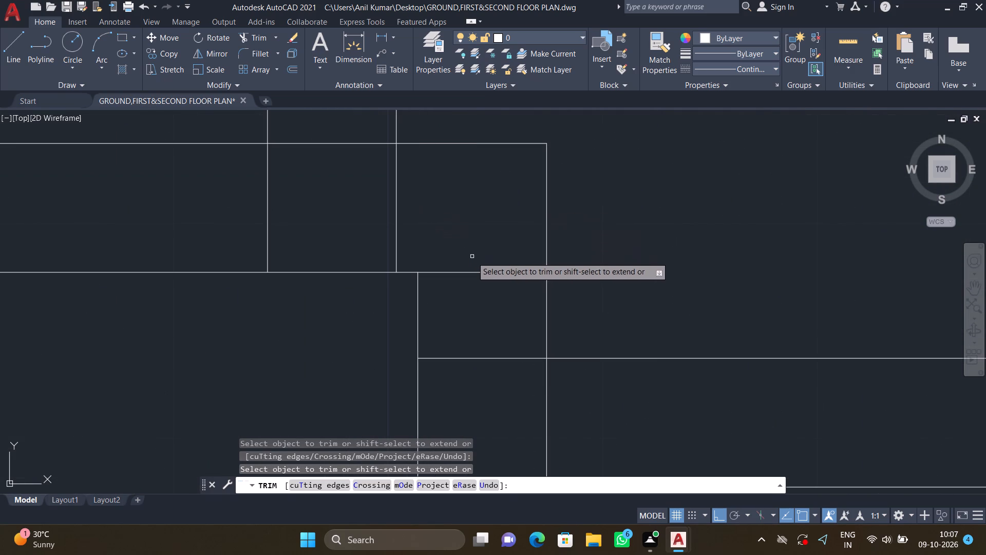
{"action": "scroll", "coordinate": [403, 227], "scroll_direction": "down", "scroll_amount": 2}
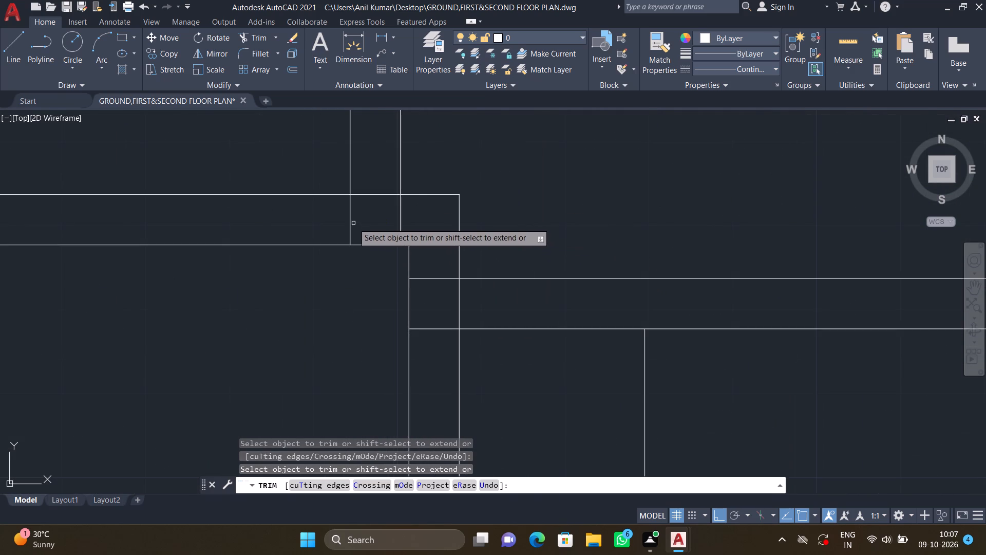
{"action": "left_click", "coordinate": [350, 218]}
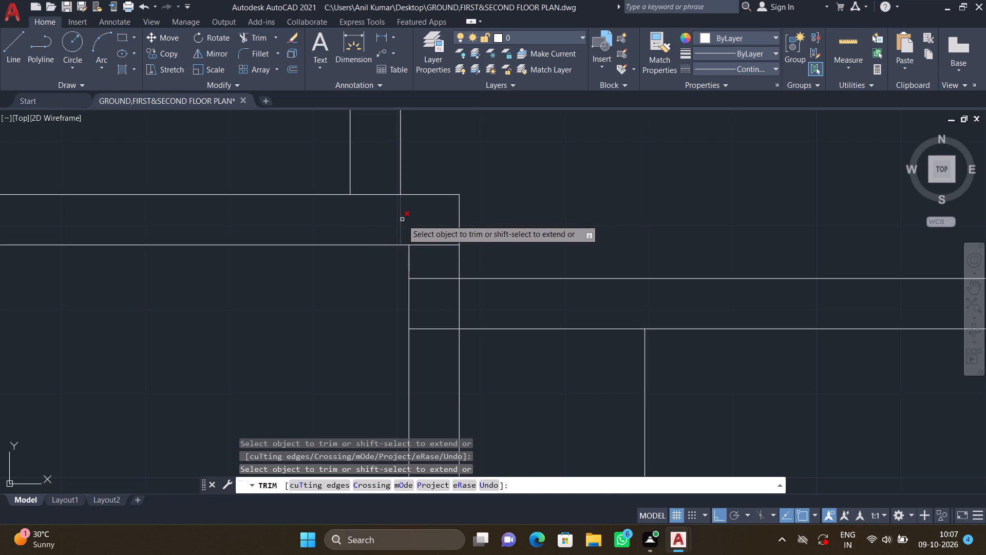
{"action": "left_click", "coordinate": [402, 219]}
{"action": "left_click", "coordinate": [378, 195]}
Trim the crossing lines where the wall below the middle-west room meets the west exterior wall.
{"action": "scroll", "coordinate": [326, 276], "scroll_direction": "down", "scroll_amount": 4}
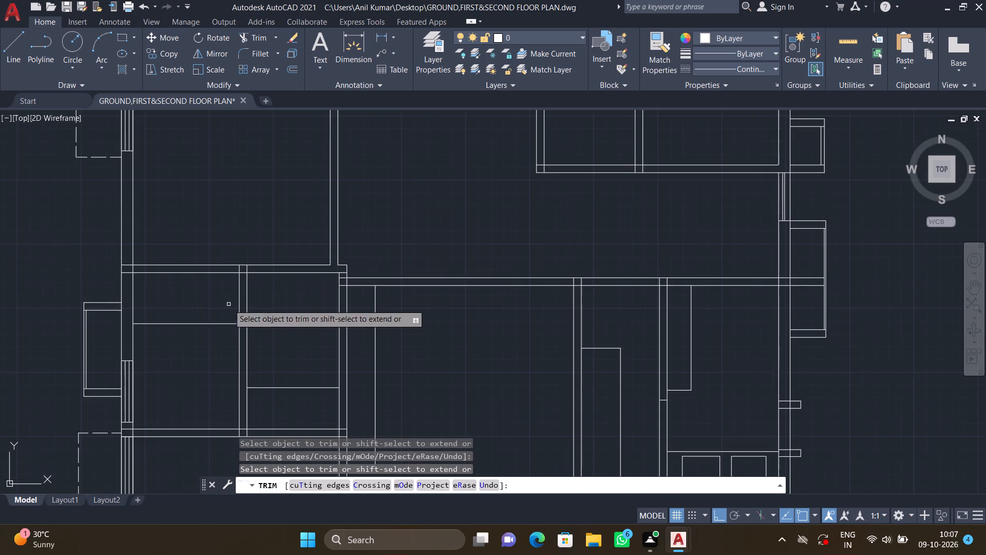
{"action": "middle_click_drag", "start_coordinate": [197, 312], "coordinate": [362, 309]}
{"action": "scroll", "coordinate": [303, 268], "scroll_direction": "up", "scroll_amount": 3}
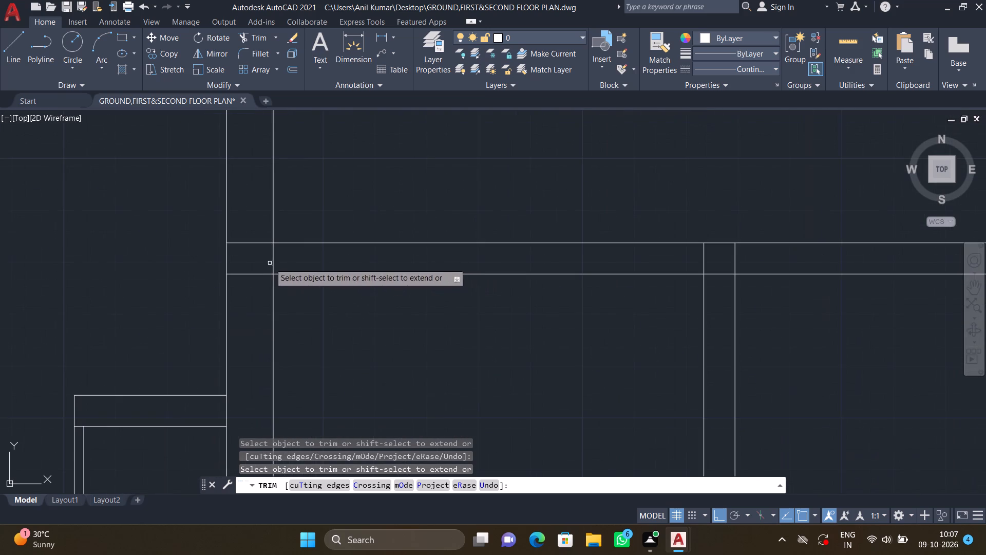
{"action": "middle_click_drag", "start_coordinate": [270, 262], "coordinate": [367, 233]}
{"action": "scroll", "coordinate": [335, 219], "scroll_direction": "up", "scroll_amount": 2}
{"action": "left_click_drag", "start_coordinate": [348, 200], "coordinate": [354, 279]}
{"action": "left_click", "coordinate": [355, 286]}
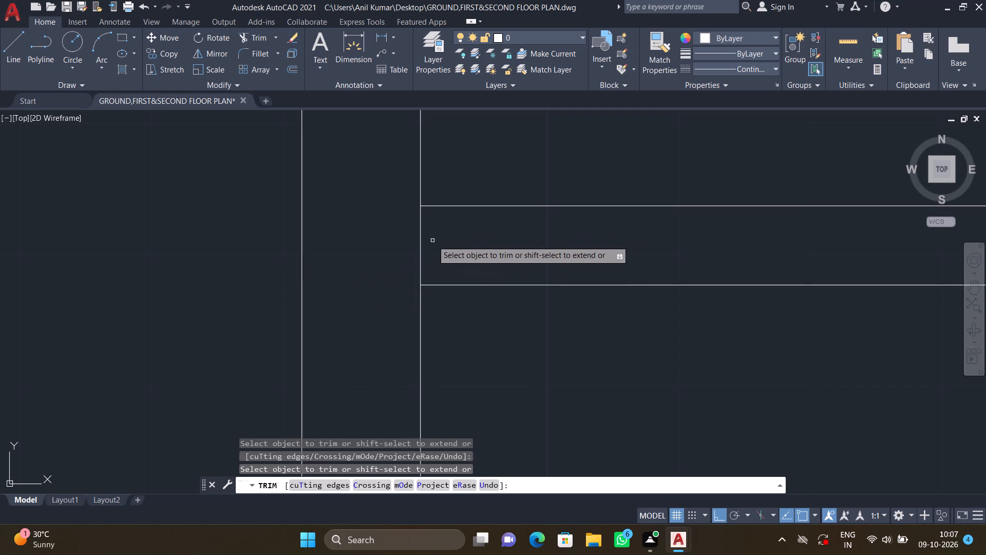
{"action": "left_click", "coordinate": [420, 231]}
{"action": "scroll", "coordinate": [530, 317], "scroll_direction": "down", "scroll_amount": 4}
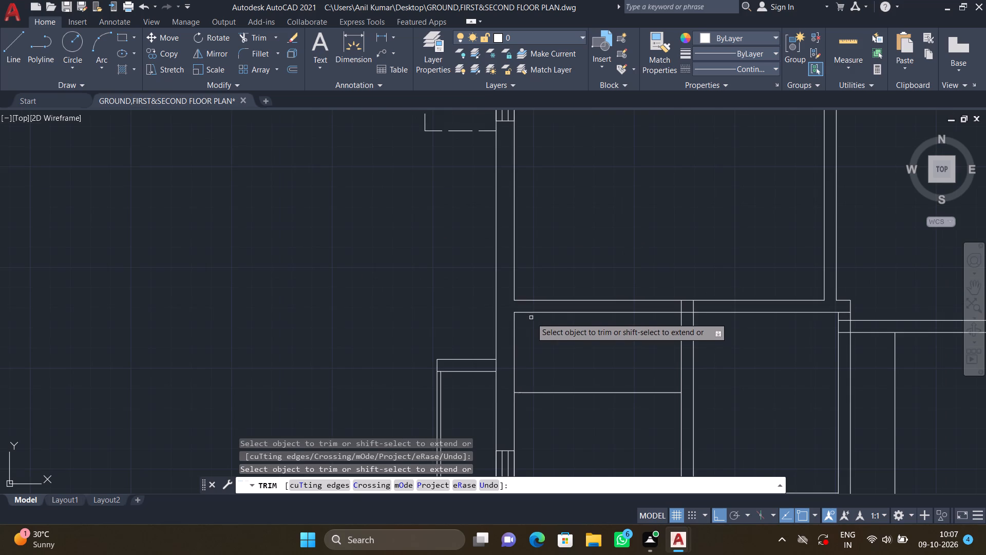
Trim the junction where the narrow west room's windowed partition meets the wall above the middle-west room.
{"action": "scroll", "coordinate": [542, 323], "scroll_direction": "down", "scroll_amount": 3}
{"action": "middle_click_drag", "start_coordinate": [549, 327], "coordinate": [500, 265]}
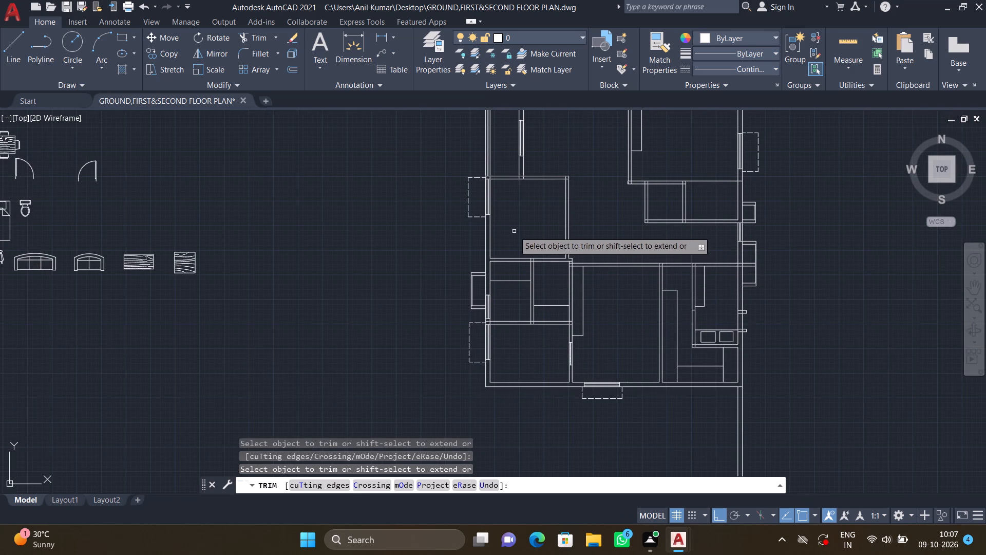
{"action": "scroll", "coordinate": [524, 175], "scroll_direction": "up", "scroll_amount": 2}
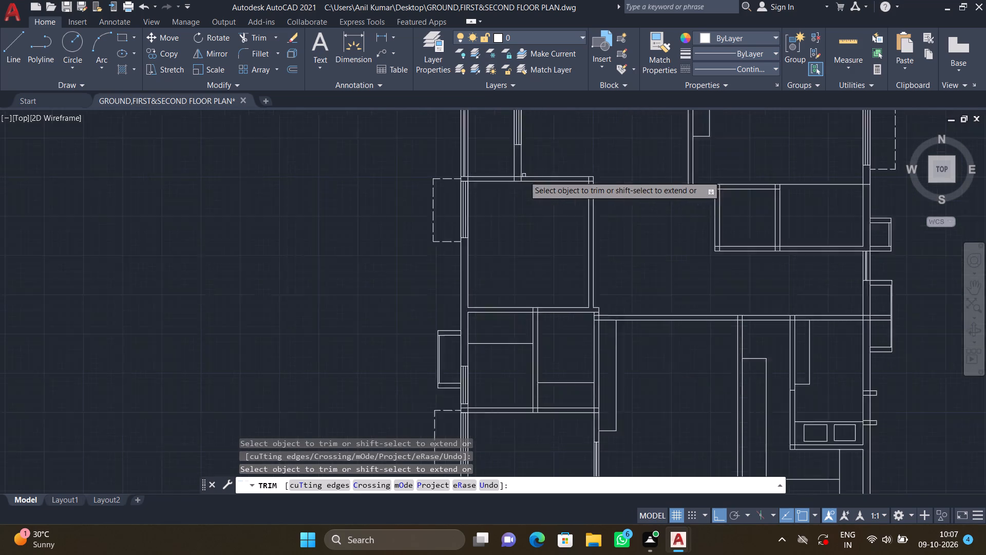
{"action": "scroll", "coordinate": [517, 180], "scroll_direction": "up", "scroll_amount": 3}
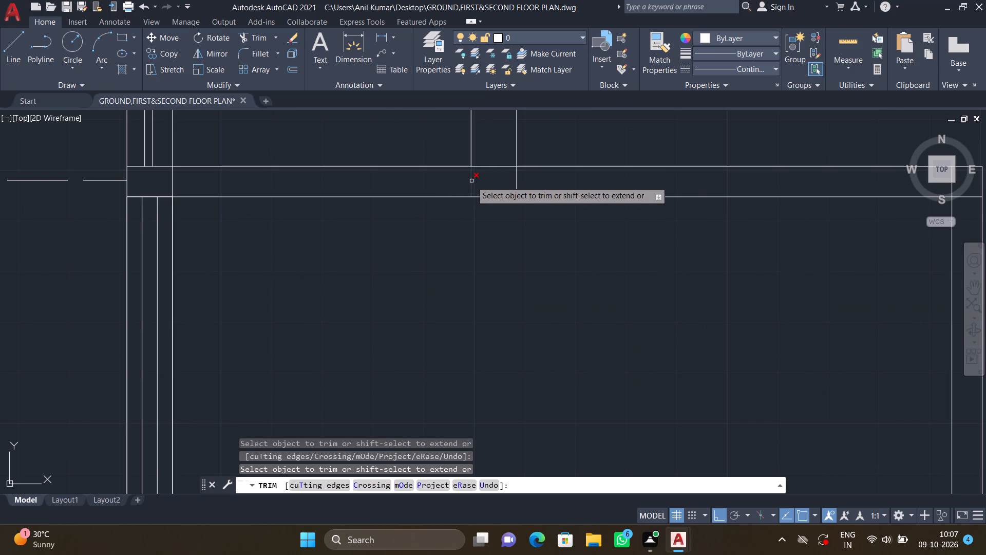
{"action": "left_click", "coordinate": [471, 181]}
{"action": "left_click", "coordinate": [516, 181]}
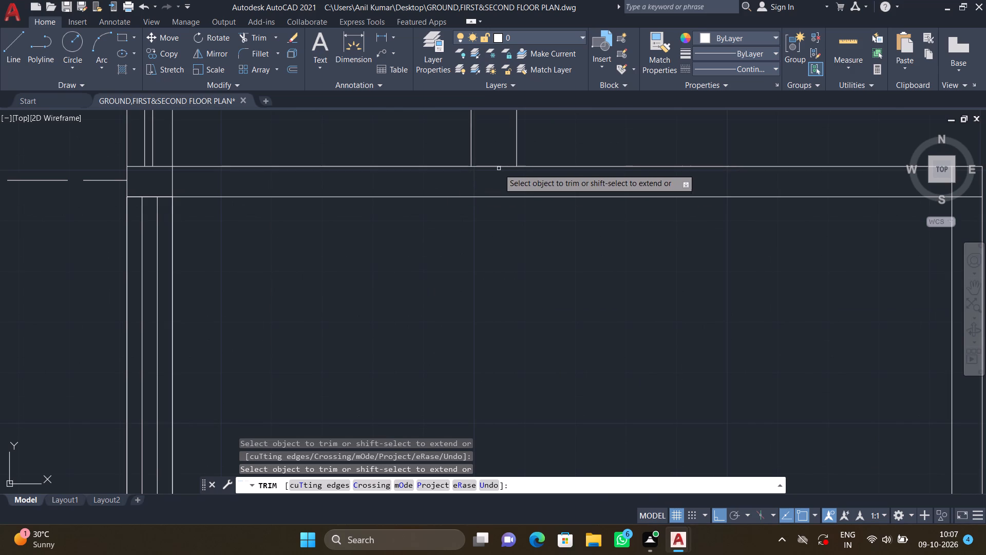
{"action": "left_click", "coordinate": [498, 166]}
Trim the lower wall line between the partition lines at the north end of the narrow west room's windowed partition.
{"action": "scroll", "coordinate": [531, 251], "scroll_direction": "down", "scroll_amount": 3}
{"action": "scroll", "coordinate": [573, 163], "scroll_direction": "down", "scroll_amount": 3}
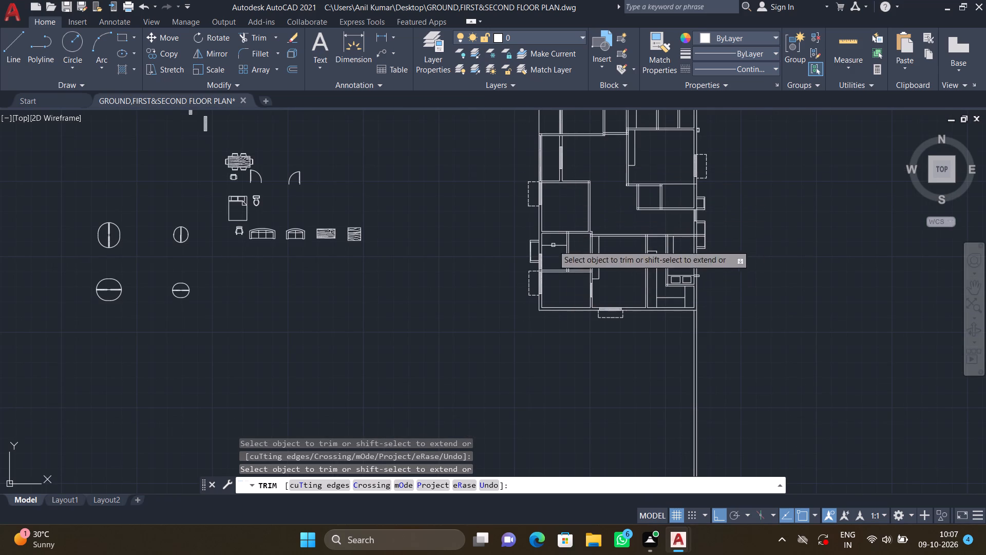
{"action": "middle_click_drag", "start_coordinate": [573, 169], "coordinate": [547, 286]}
{"action": "scroll", "coordinate": [530, 255], "scroll_direction": "up", "scroll_amount": 2}
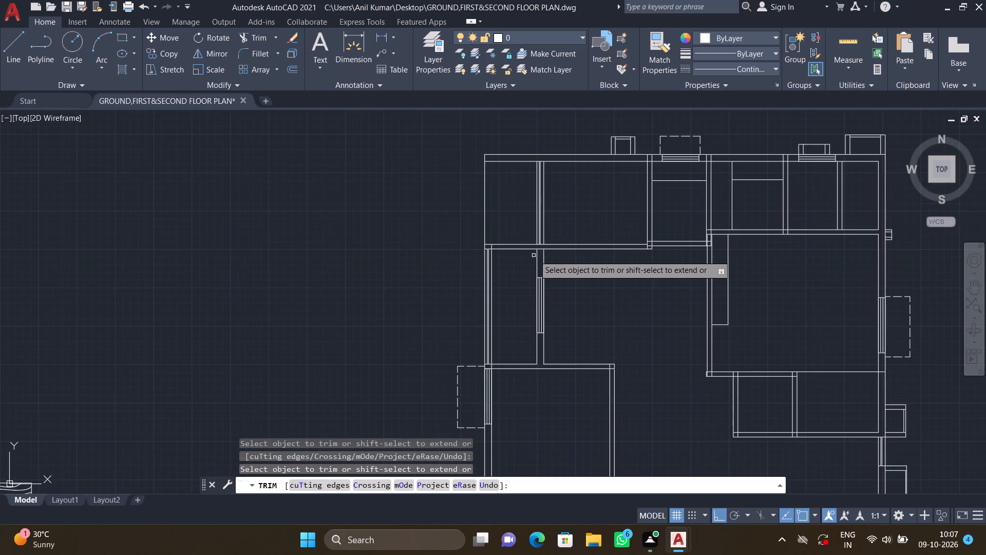
{"action": "scroll", "coordinate": [541, 252], "scroll_direction": "up", "scroll_amount": 3}
{"action": "left_click", "coordinate": [534, 238]}
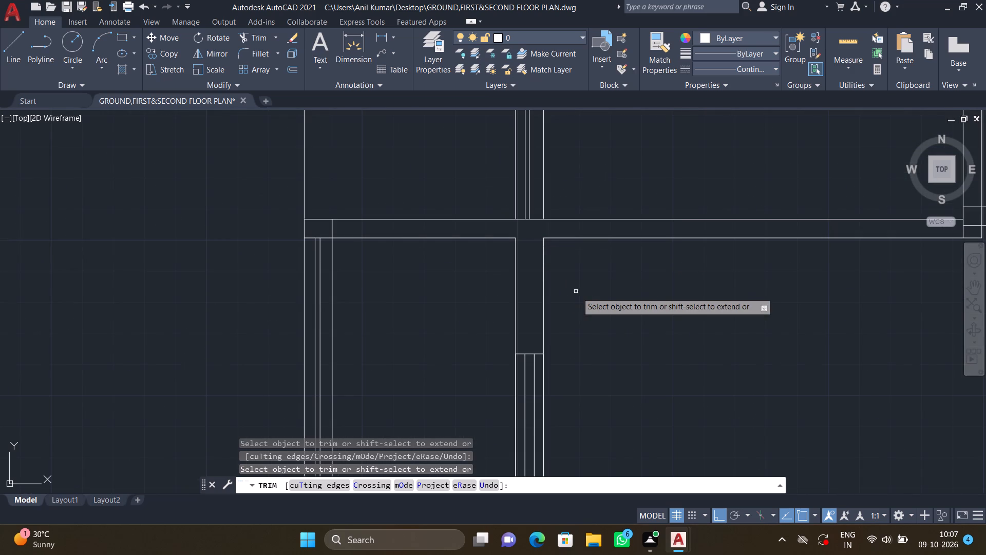
Trim the west wall's inner line where it crosses the horizontal wall at the narrow west room's north end.
{"action": "scroll", "coordinate": [583, 297], "scroll_direction": "down", "scroll_amount": 3}
{"action": "middle_click_drag", "start_coordinate": [590, 332], "coordinate": [559, 271]}
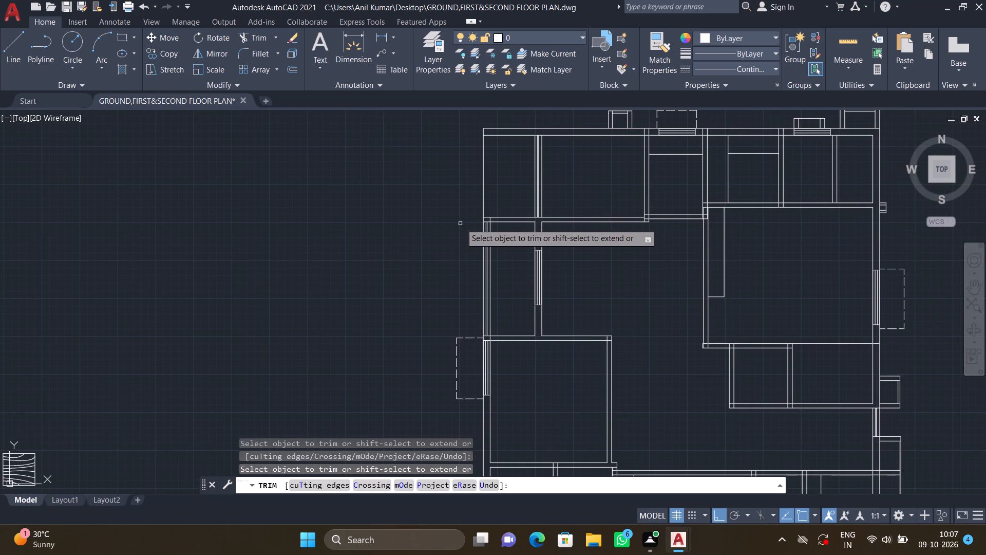
{"action": "scroll", "coordinate": [492, 223], "scroll_direction": "up", "scroll_amount": 6}
{"action": "left_click", "coordinate": [479, 216]}
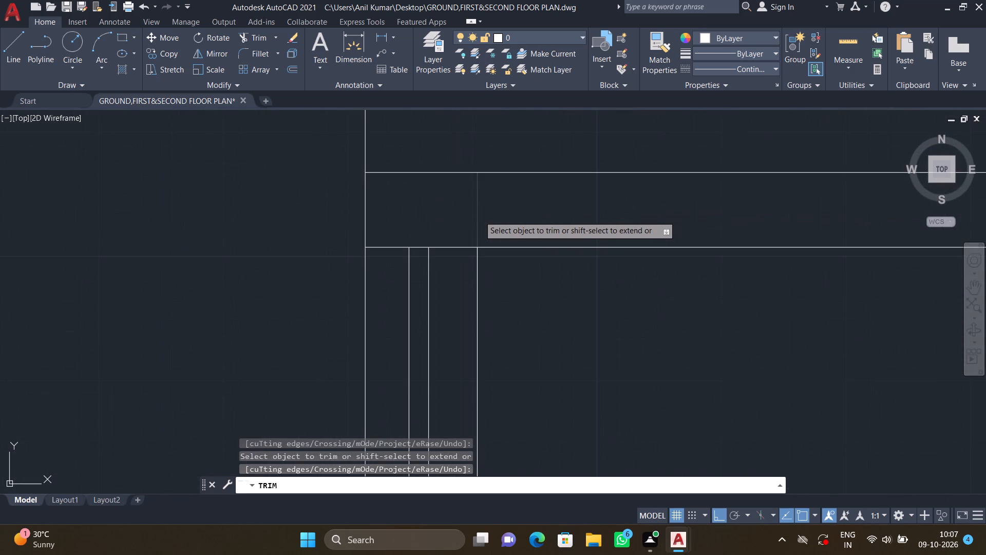
Trim the west wall's inner line where it crosses the horizontal wall at the narrow west room's south end.
{"action": "scroll", "coordinate": [567, 289], "scroll_direction": "down", "scroll_amount": 4}
{"action": "middle_click_drag", "start_coordinate": [563, 311], "coordinate": [502, 223]}
{"action": "scroll", "coordinate": [505, 229], "scroll_direction": "down", "scroll_amount": 2}
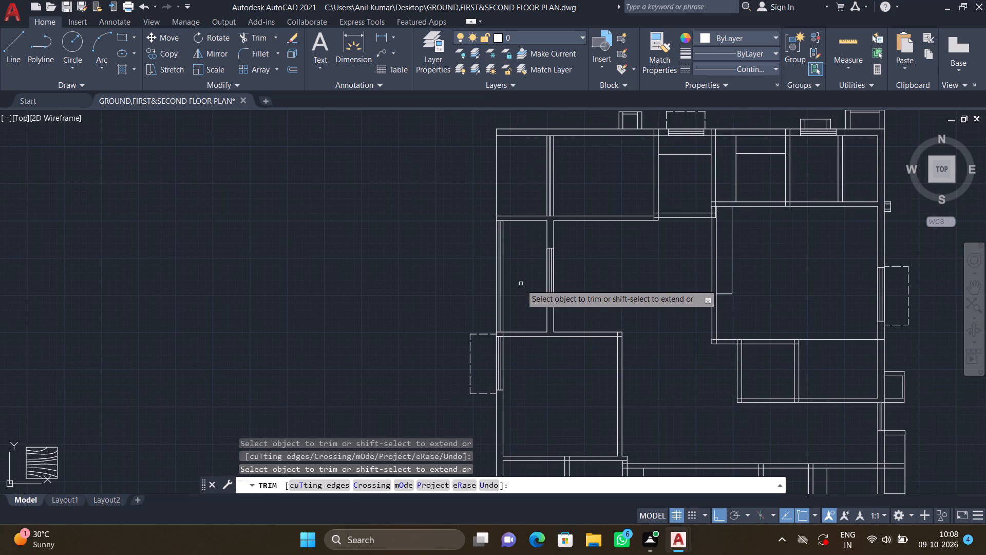
{"action": "middle_click_drag", "start_coordinate": [501, 303], "coordinate": [491, 267]}
{"action": "scroll", "coordinate": [490, 311], "scroll_direction": "up", "scroll_amount": 3}
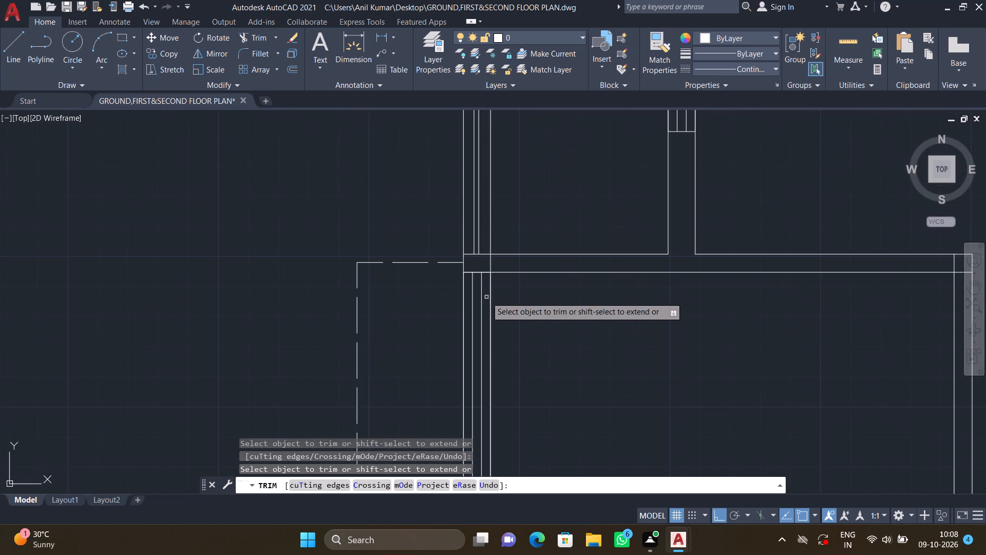
{"action": "scroll", "coordinate": [480, 277], "scroll_direction": "up", "scroll_amount": 2}
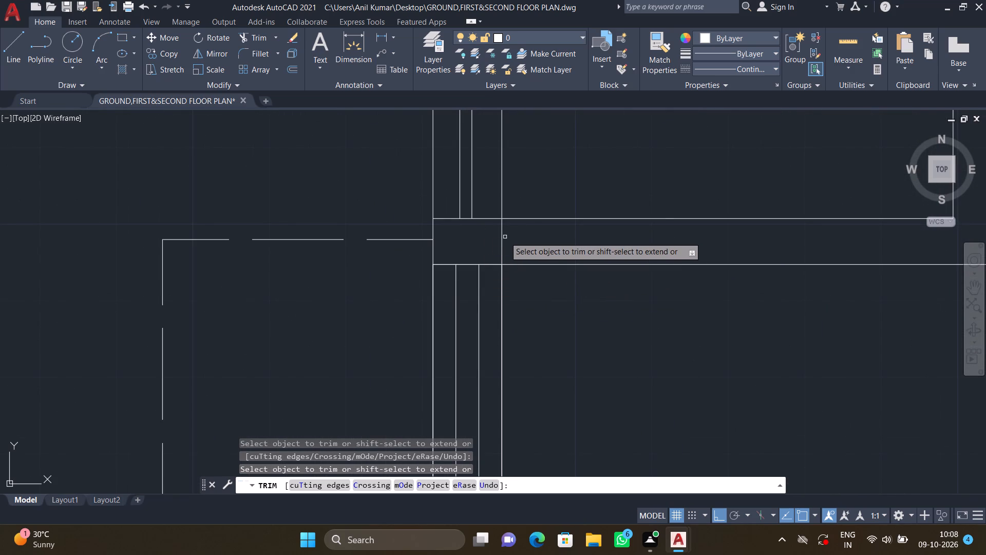
{"action": "left_click", "coordinate": [501, 235]}
Trim the overlapping inner wall lines at the middle-west room's northeast corner.
{"action": "scroll", "coordinate": [564, 307], "scroll_direction": "down", "scroll_amount": 2}
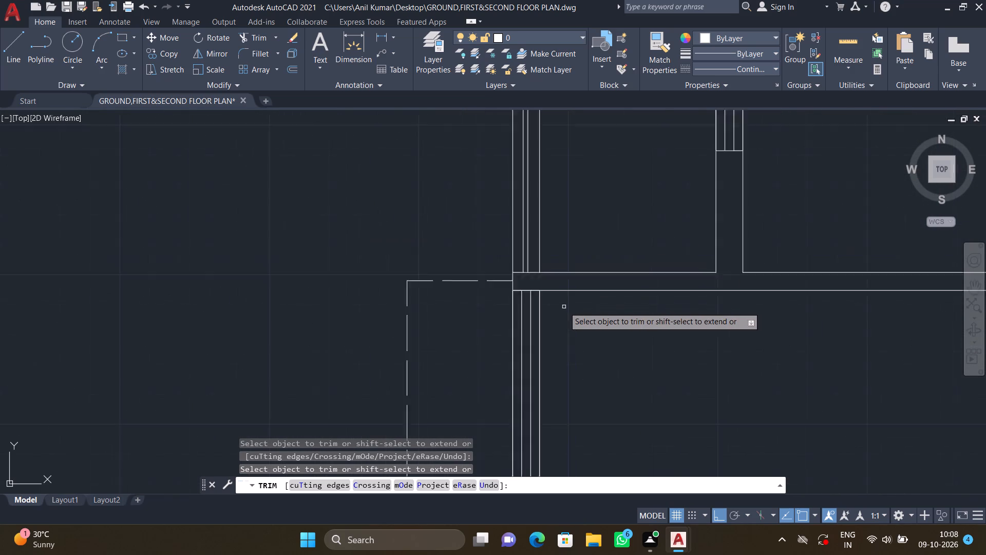
{"action": "scroll", "coordinate": [564, 307], "scroll_direction": "down", "scroll_amount": 1}
{"action": "middle_click_drag", "start_coordinate": [580, 343], "coordinate": [523, 263]}
{"action": "scroll", "coordinate": [519, 256], "scroll_direction": "down", "scroll_amount": 2}
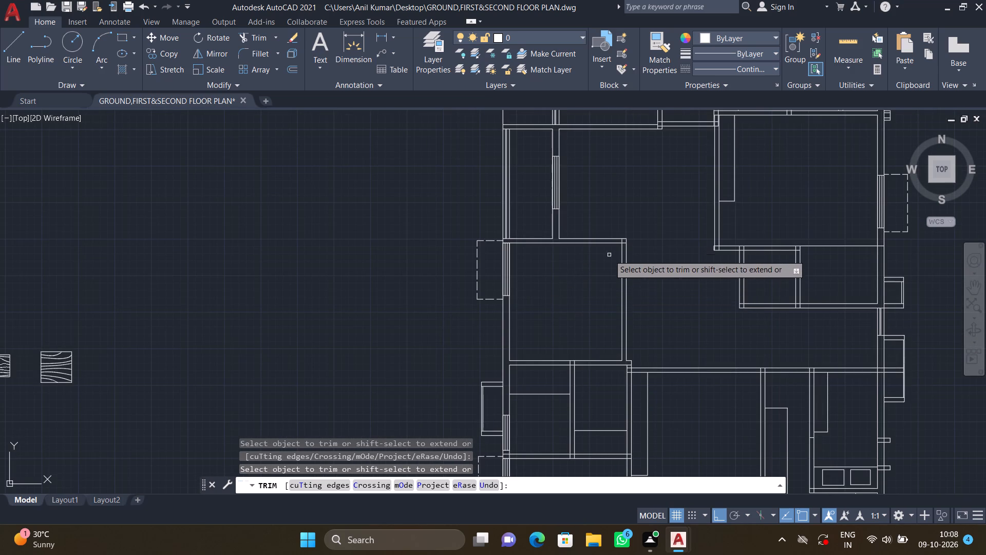
{"action": "scroll", "coordinate": [624, 247], "scroll_direction": "up", "scroll_amount": 5}
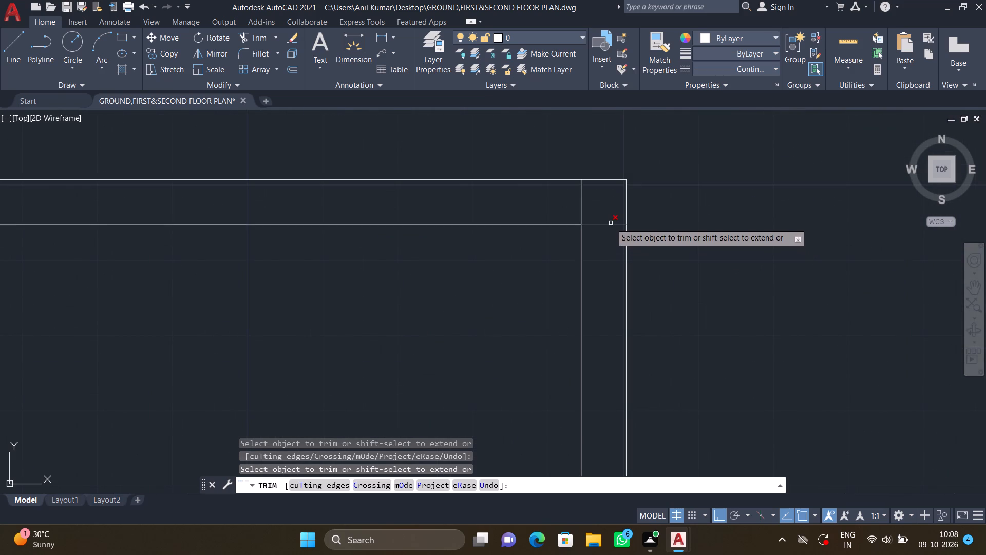
{"action": "left_click", "coordinate": [611, 223]}
{"action": "left_click", "coordinate": [579, 199]}
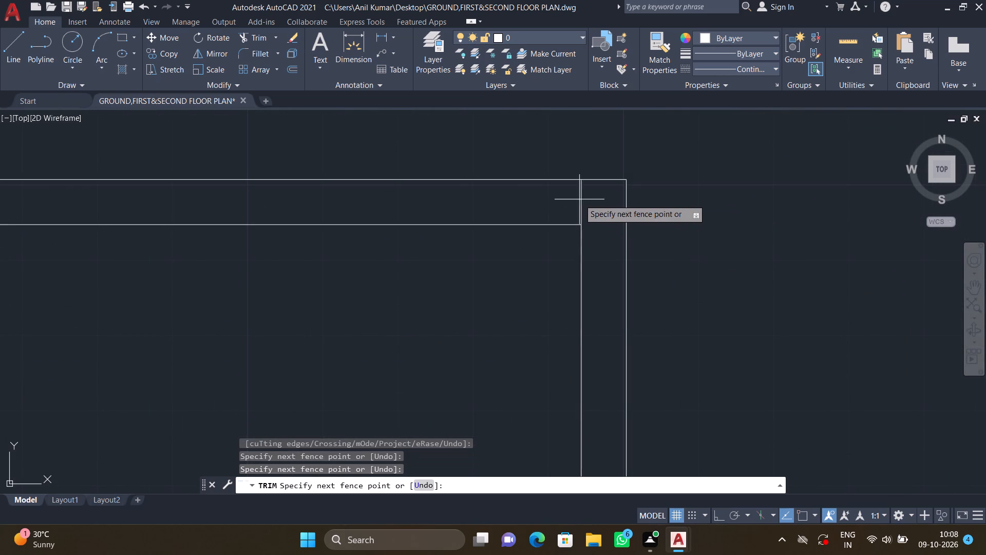
{"action": "left_click", "coordinate": [589, 205]}
Trim the junction where the partition between the two small southwest rooms meets the horizontal wall above them.
{"action": "scroll", "coordinate": [478, 269], "scroll_direction": "down", "scroll_amount": 4}
{"action": "middle_click_drag", "start_coordinate": [453, 314], "coordinate": [468, 217]}
{"action": "scroll", "coordinate": [471, 227], "scroll_direction": "down", "scroll_amount": 1}
{"action": "middle_click_drag", "start_coordinate": [467, 366], "coordinate": [441, 292]}
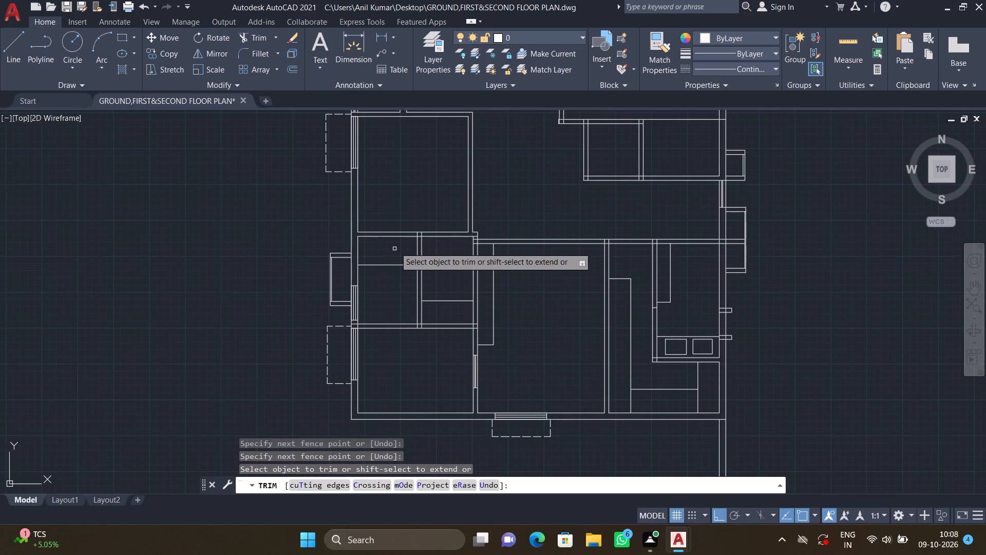
{"action": "scroll", "coordinate": [423, 237], "scroll_direction": "up", "scroll_amount": 5}
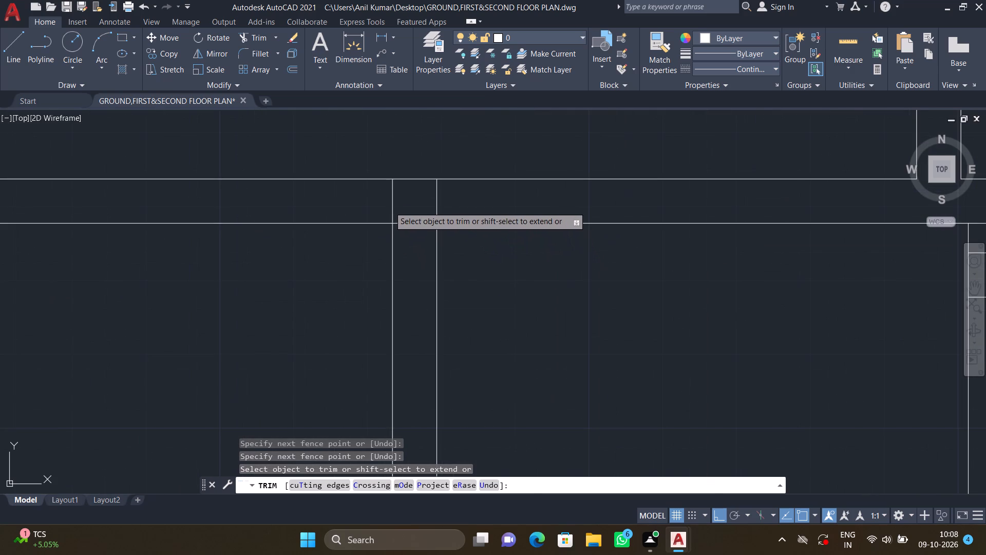
{"action": "left_click", "coordinate": [389, 207]}
{"action": "left_click", "coordinate": [453, 208]}
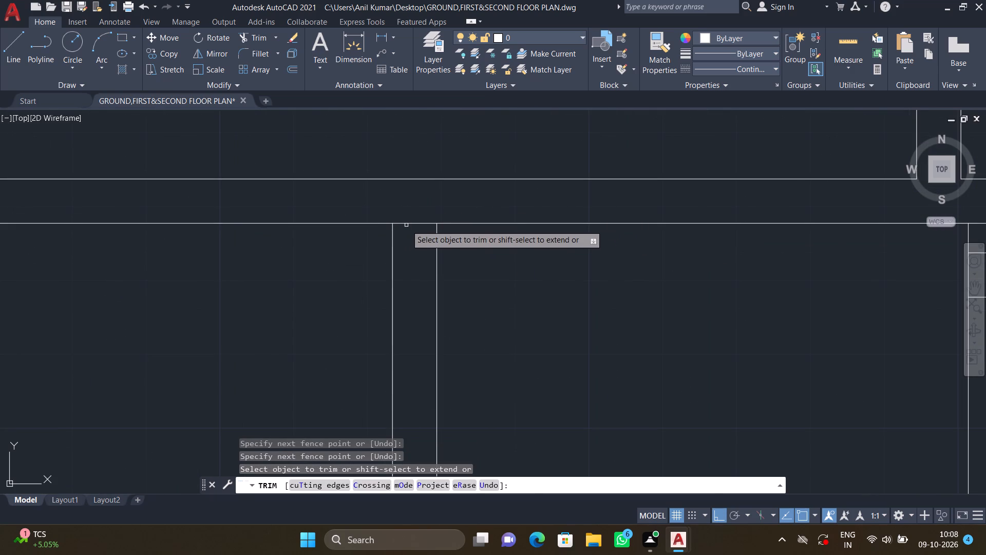
{"action": "left_click", "coordinate": [406, 223]}
{"action": "scroll", "coordinate": [489, 283], "scroll_direction": "down", "scroll_amount": 4}
{"action": "middle_click_drag", "start_coordinate": [505, 314], "coordinate": [481, 246]}
{"action": "scroll", "coordinate": [499, 300], "scroll_direction": "down", "scroll_amount": 2}
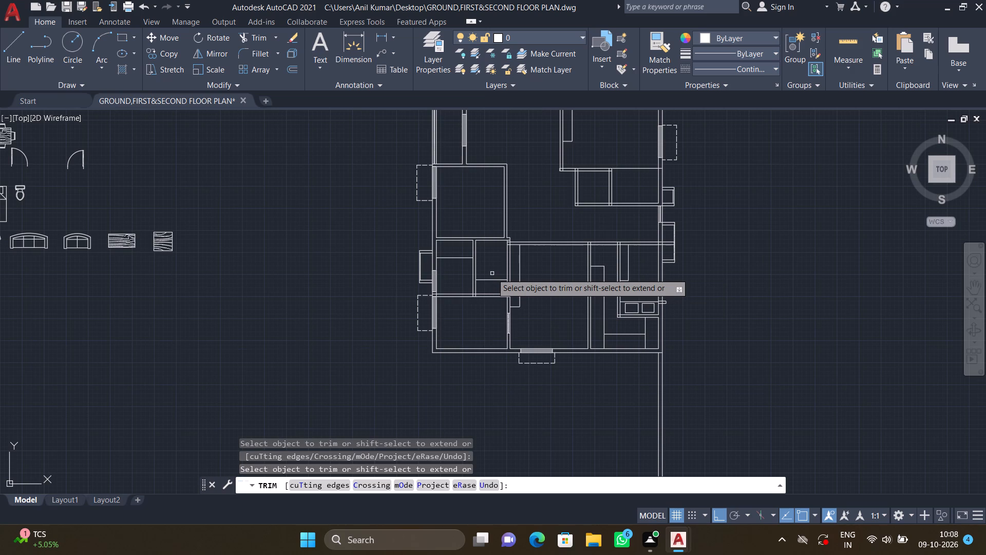
Trim the overlapping lines where the horizontal wall above the southwest corner room meets the west wall.
{"action": "scroll", "coordinate": [438, 297], "scroll_direction": "up", "scroll_amount": 3}
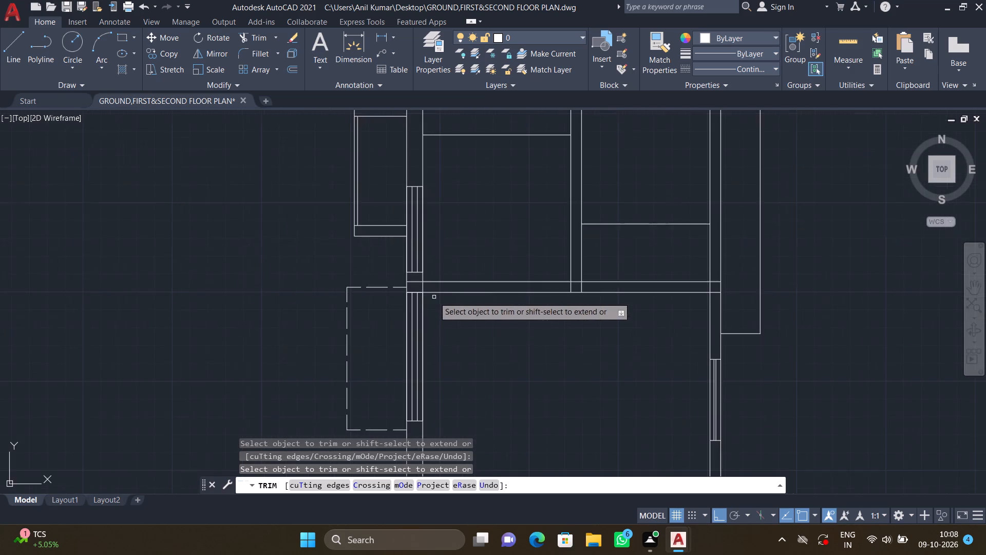
{"action": "middle_click_drag", "start_coordinate": [433, 292], "coordinate": [444, 211]}
{"action": "scroll", "coordinate": [423, 215], "scroll_direction": "up", "scroll_amount": 2}
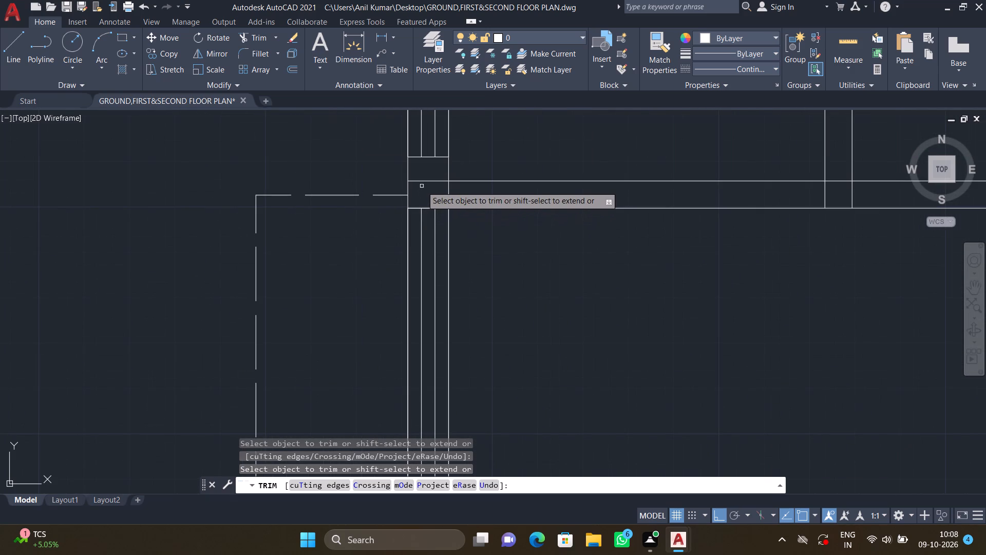
{"action": "left_click", "coordinate": [422, 182]}
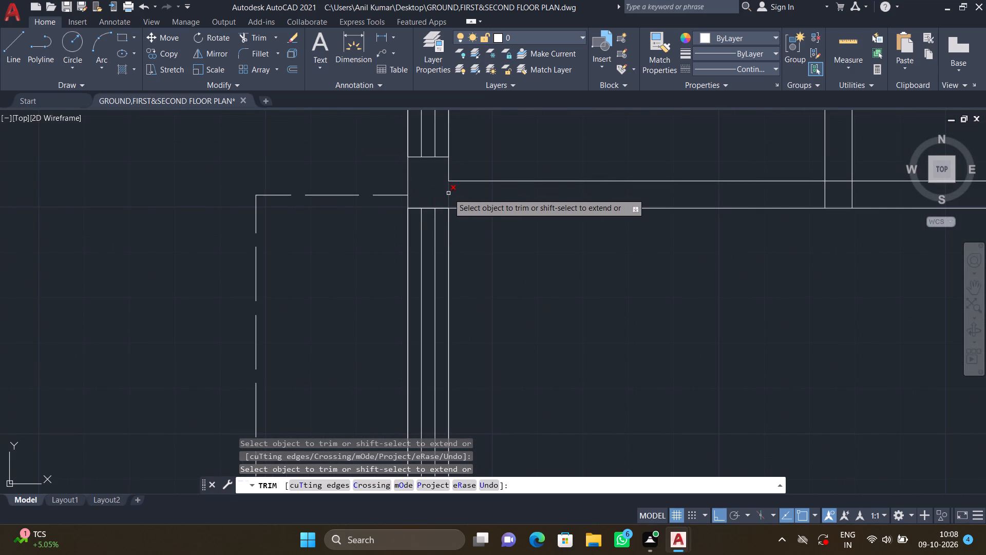
{"action": "left_click", "coordinate": [448, 193]}
Trim the junction where the partition between the two small southwest rooms meets the horizontal wall below them.
{"action": "scroll", "coordinate": [505, 249], "scroll_direction": "down", "scroll_amount": 2}
{"action": "middle_click_drag", "start_coordinate": [532, 298], "coordinate": [478, 290]}
{"action": "scroll", "coordinate": [483, 294], "scroll_direction": "down", "scroll_amount": 2}
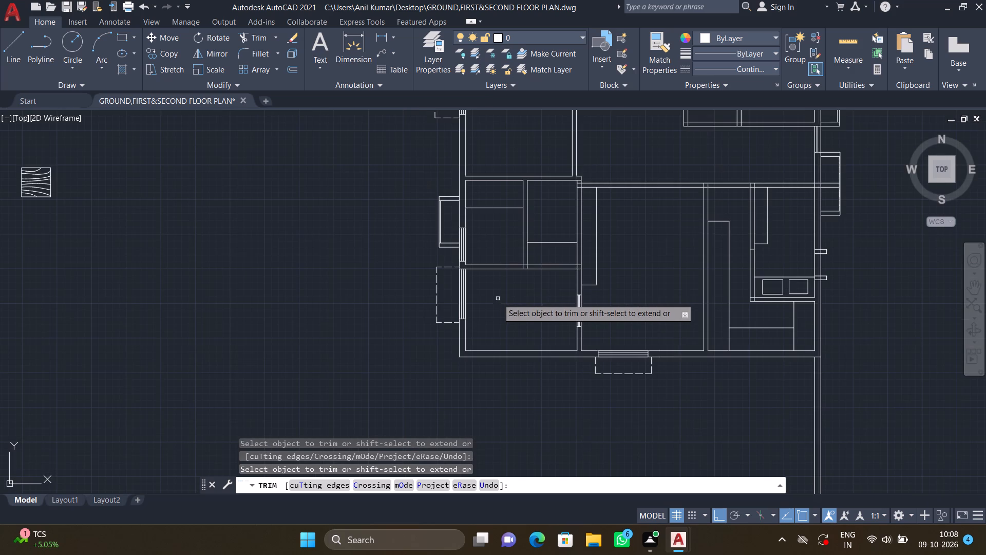
{"action": "scroll", "coordinate": [527, 263], "scroll_direction": "up", "scroll_amount": 6}
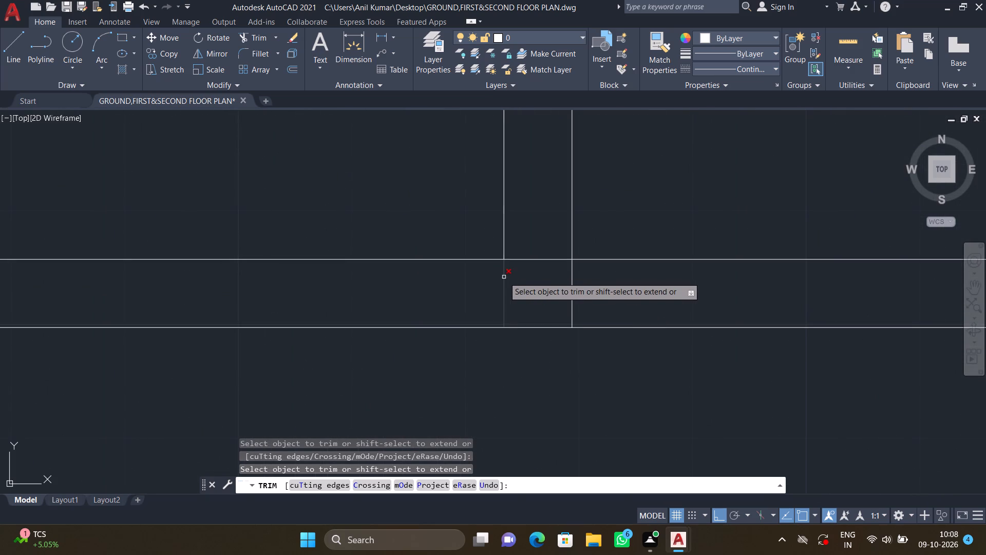
{"action": "left_click", "coordinate": [504, 276]}
{"action": "left_click_drag", "start_coordinate": [524, 257], "coordinate": [526, 262]}
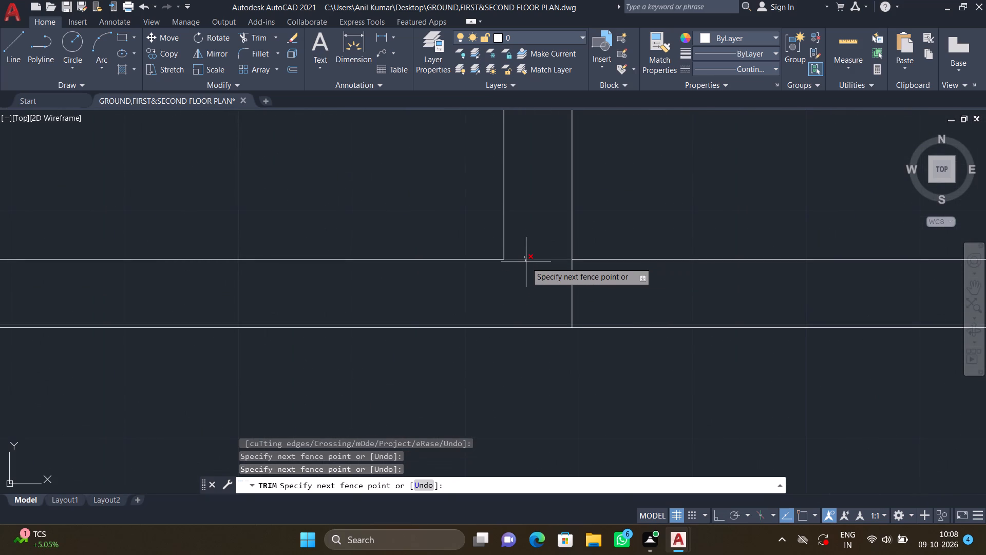
{"action": "left_click", "coordinate": [526, 262]}
{"action": "left_click", "coordinate": [571, 297]}
Trim the junction where the horizontal wall above the southwest corner room meets the vertical wall at its east end.
{"action": "scroll", "coordinate": [552, 348], "scroll_direction": "down", "scroll_amount": 4}
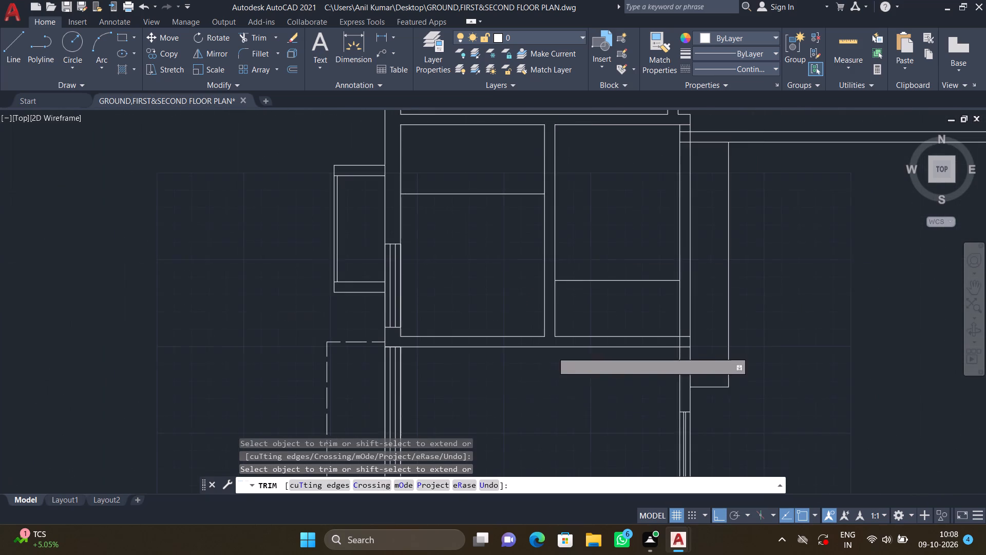
{"action": "middle_click_drag", "start_coordinate": [526, 370], "coordinate": [481, 303]}
{"action": "scroll", "coordinate": [485, 307], "scroll_direction": "down", "scroll_amount": 1}
{"action": "scroll", "coordinate": [578, 293], "scroll_direction": "up", "scroll_amount": 3}
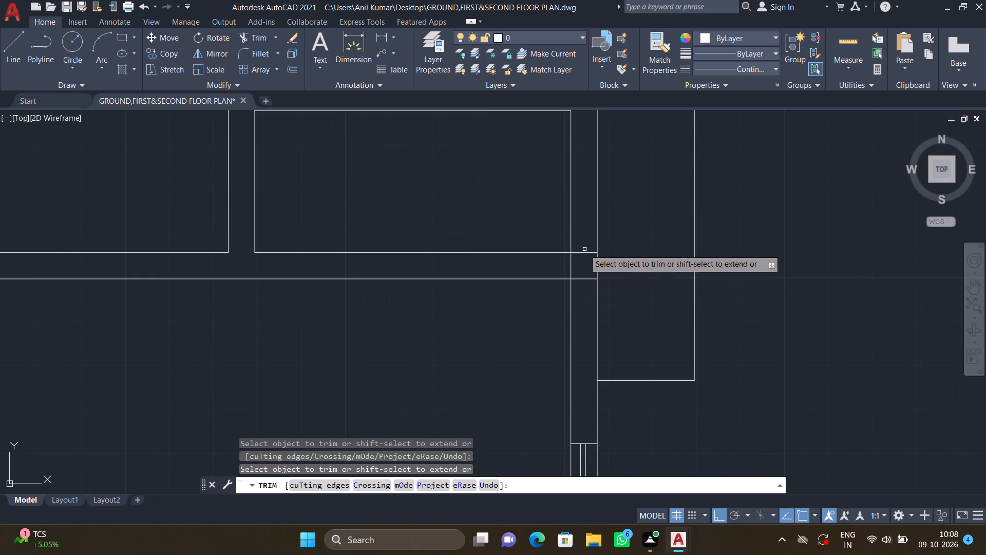
{"action": "scroll", "coordinate": [584, 249], "scroll_direction": "up", "scroll_amount": 3}
{"action": "left_click", "coordinate": [577, 261]}
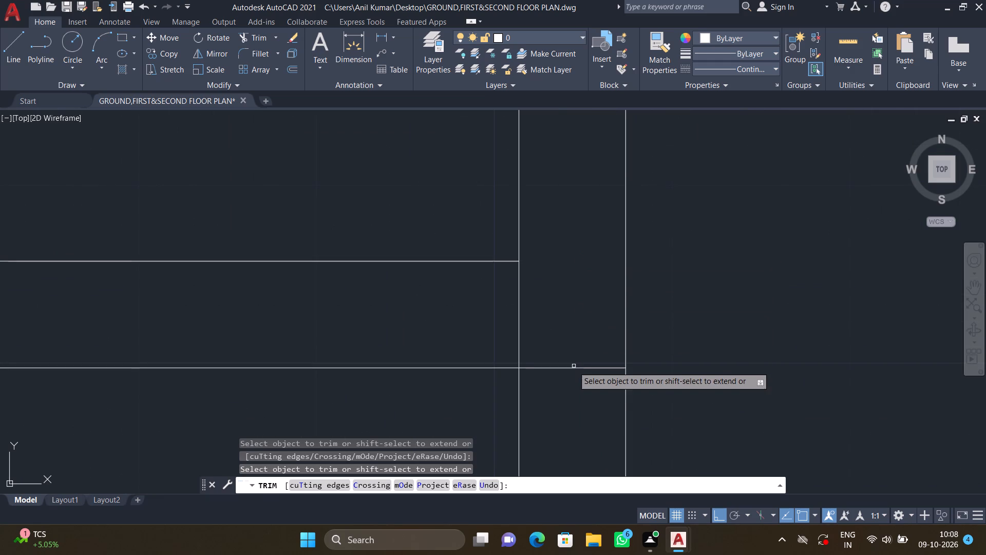
{"action": "left_click", "coordinate": [572, 367]}
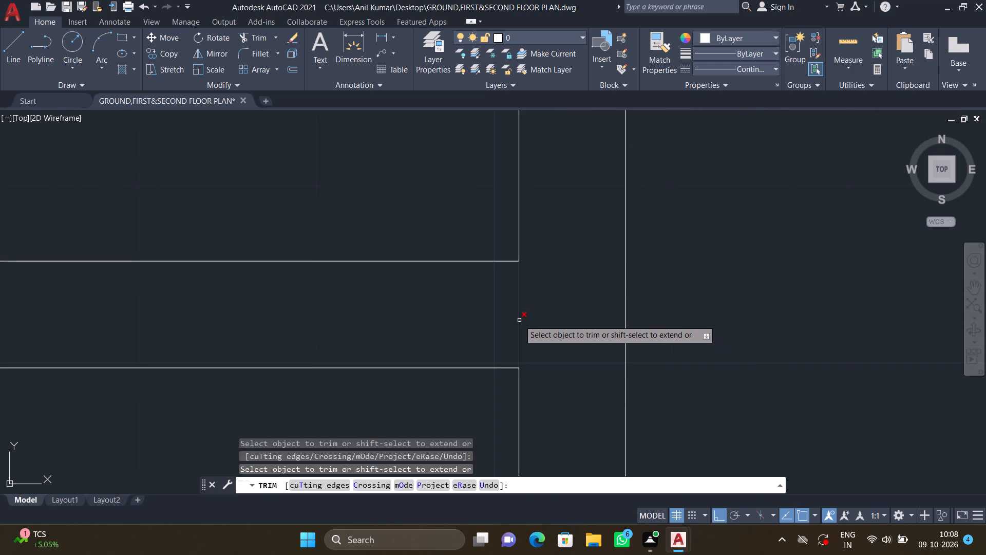
{"action": "left_click", "coordinate": [519, 320]}
Trim the junction where the long horizontal wall north of the southern rooms meets the east wall.
{"action": "scroll", "coordinate": [536, 349], "scroll_direction": "down", "scroll_amount": 4}
{"action": "middle_click_drag", "start_coordinate": [486, 379], "coordinate": [474, 317]}
{"action": "scroll", "coordinate": [481, 317], "scroll_direction": "down", "scroll_amount": 3}
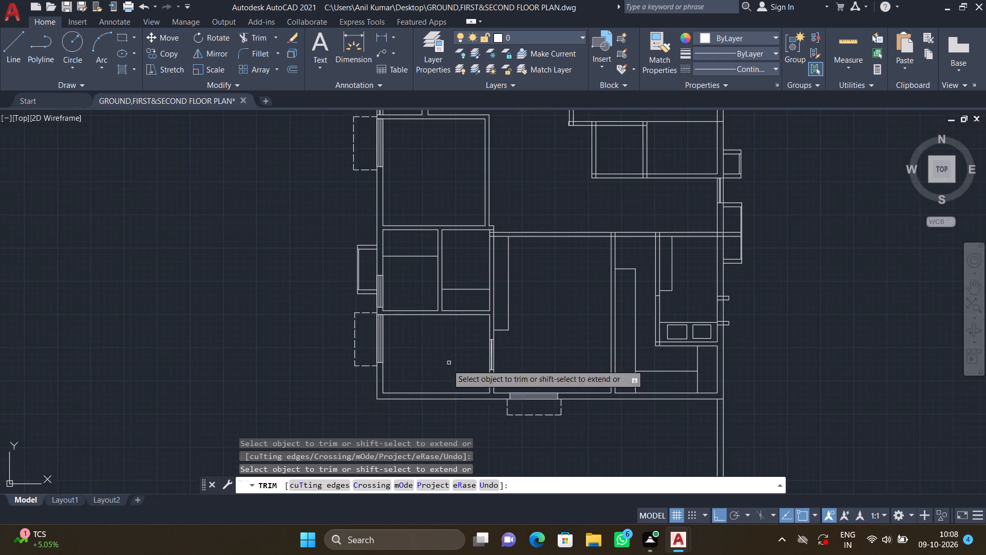
{"action": "middle_click_drag", "start_coordinate": [414, 347], "coordinate": [410, 318]}
{"action": "middle_click_drag", "start_coordinate": [499, 393], "coordinate": [384, 362]}
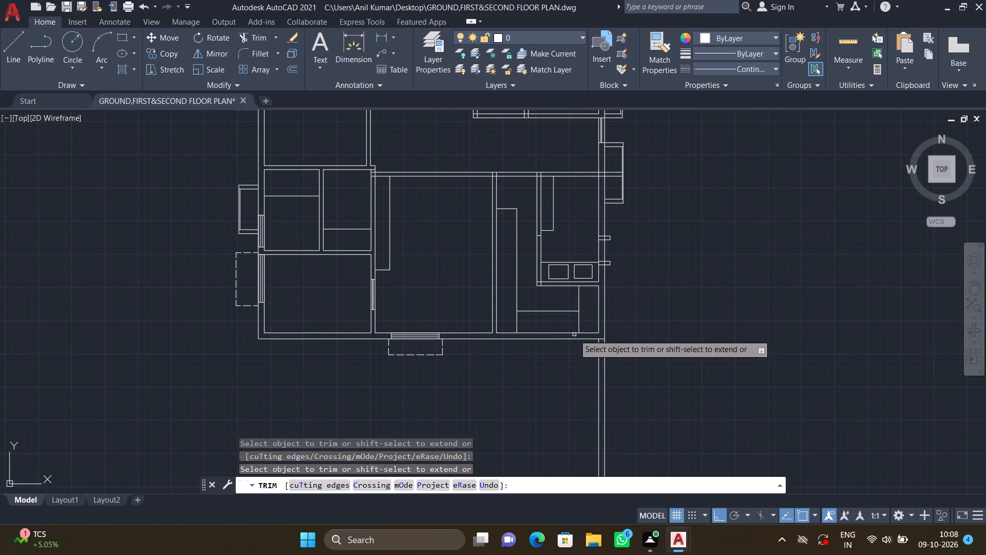
{"action": "middle_click_drag", "start_coordinate": [564, 272], "coordinate": [532, 413]}
{"action": "scroll", "coordinate": [562, 318], "scroll_direction": "up", "scroll_amount": 3}
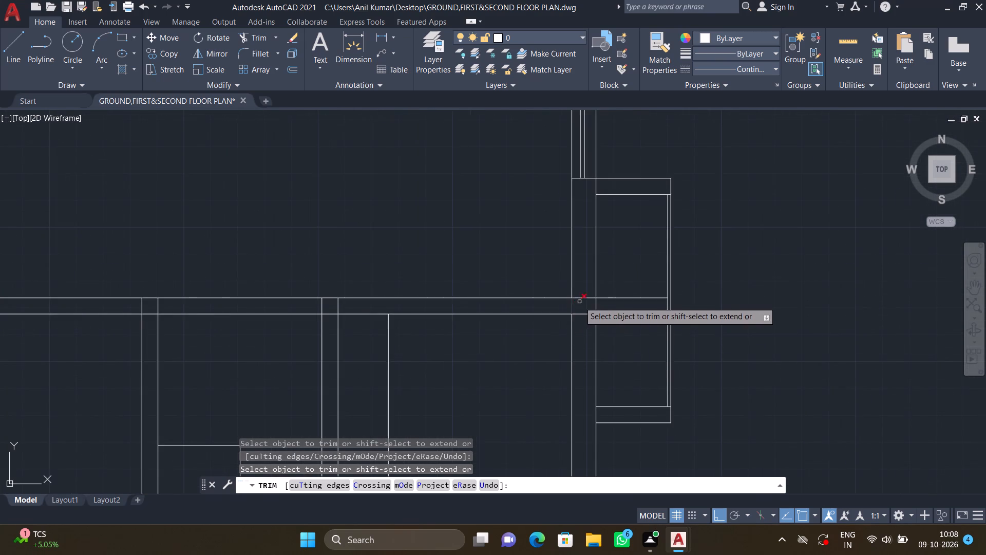
{"action": "scroll", "coordinate": [579, 301], "scroll_direction": "up", "scroll_amount": 3}
{"action": "left_click_drag", "start_coordinate": [583, 277], "coordinate": [589, 368]}
{"action": "left_click_drag", "start_coordinate": [554, 323], "coordinate": [521, 323]}
Trim the junction where the partition east of the large south-central room meets the long horizontal wall above it.
{"action": "scroll", "coordinate": [511, 379], "scroll_direction": "down", "scroll_amount": 4}
{"action": "middle_click_drag", "start_coordinate": [473, 368], "coordinate": [500, 326]}
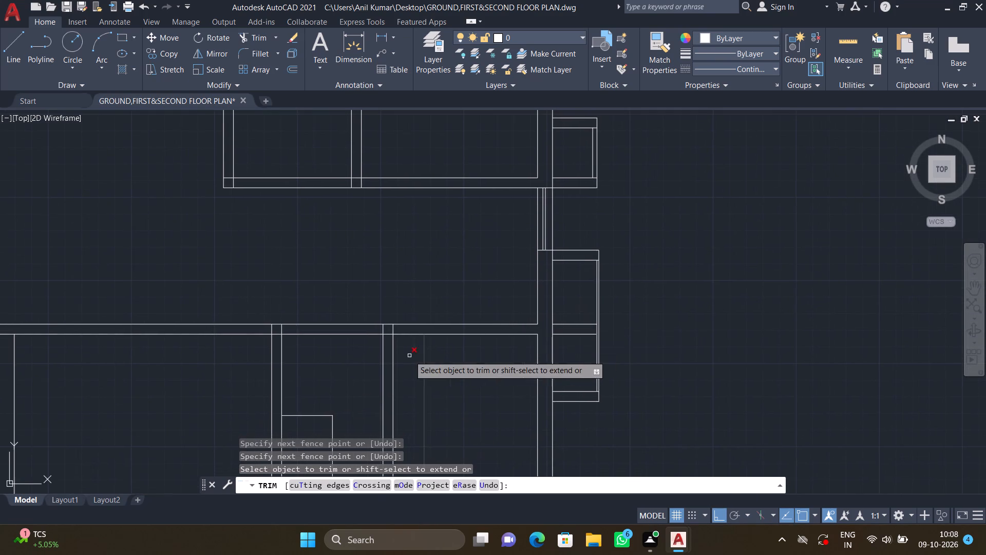
{"action": "middle_click_drag", "start_coordinate": [418, 346], "coordinate": [501, 272]}
{"action": "scroll", "coordinate": [347, 260], "scroll_direction": "up", "scroll_amount": 2}
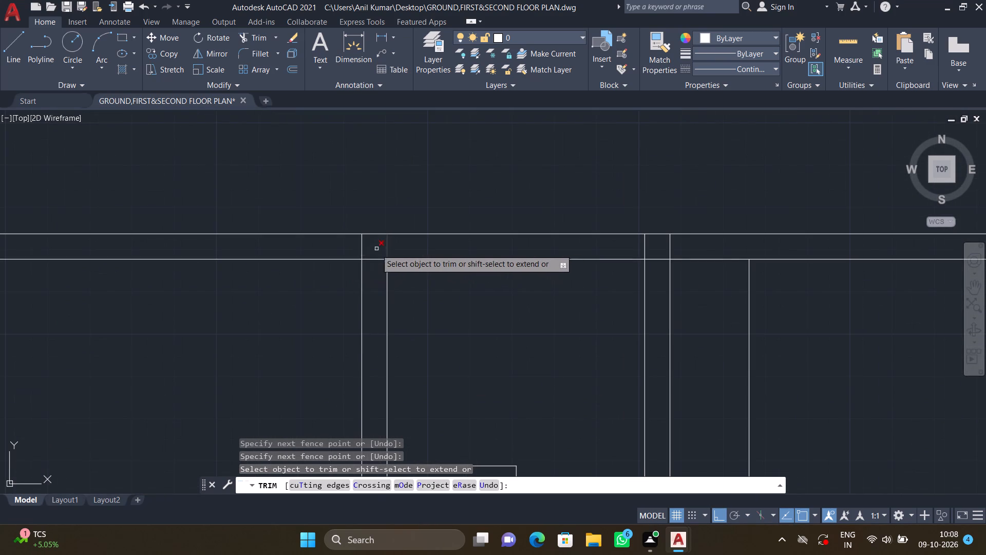
{"action": "scroll", "coordinate": [361, 251], "scroll_direction": "up", "scroll_amount": 2}
{"action": "left_click_drag", "start_coordinate": [351, 241], "coordinate": [410, 248]}
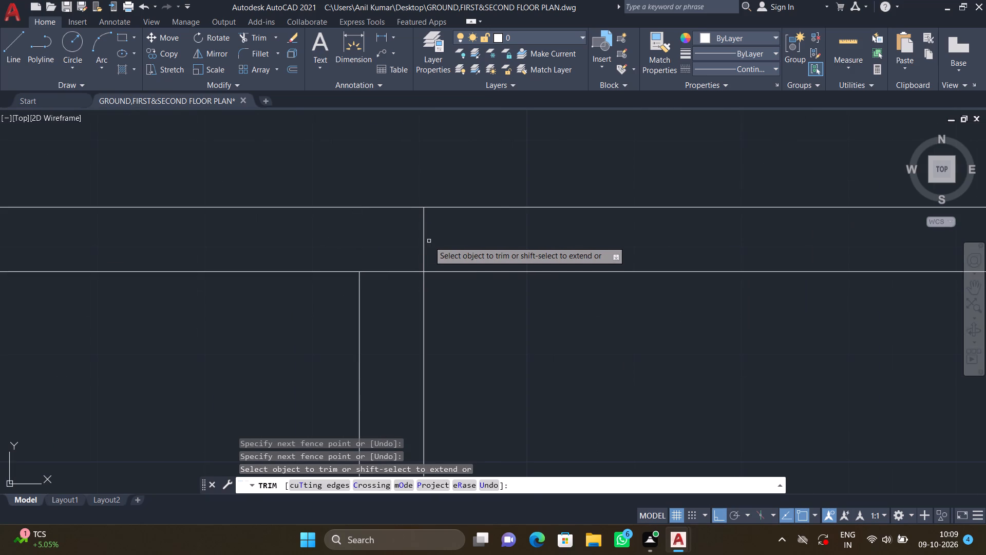
{"action": "left_click", "coordinate": [424, 238]}
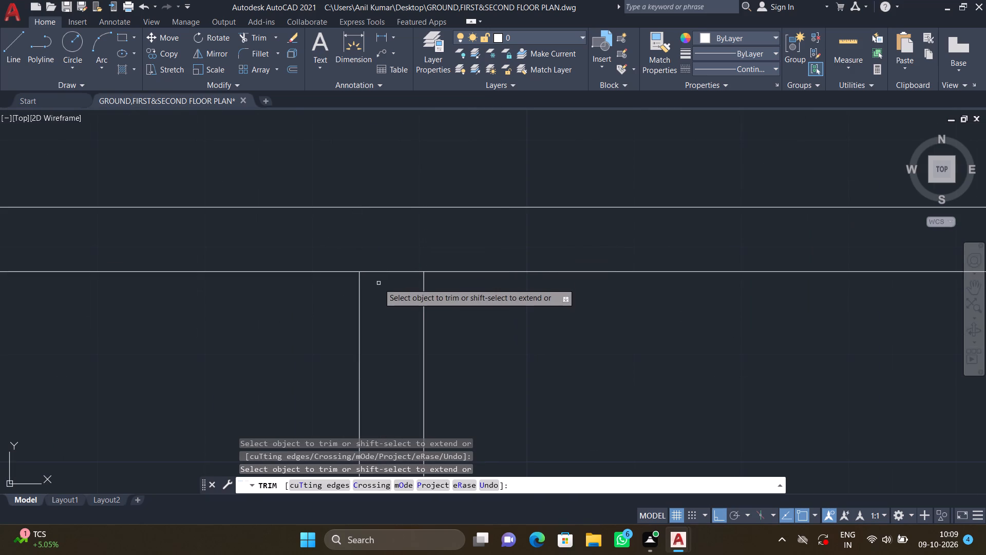
{"action": "left_click", "coordinate": [381, 269]}
{"action": "left_click", "coordinate": [389, 284]}
Trim the junction where the west wall of the southeast room with the two small squares meets the long horizontal wall.
{"action": "scroll", "coordinate": [495, 305], "scroll_direction": "down", "scroll_amount": 3}
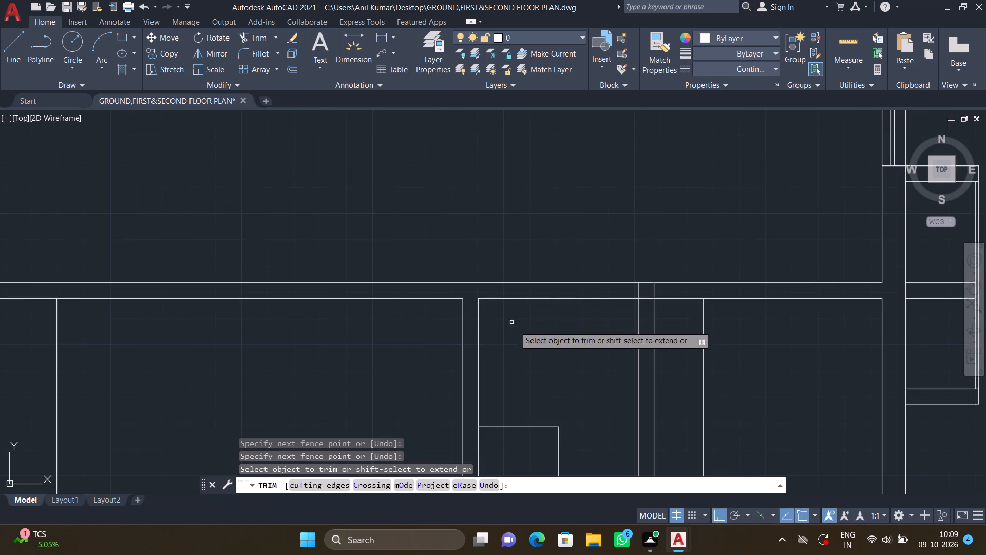
{"action": "middle_click_drag", "start_coordinate": [575, 387], "coordinate": [459, 317]}
{"action": "scroll", "coordinate": [519, 218], "scroll_direction": "up", "scroll_amount": 3}
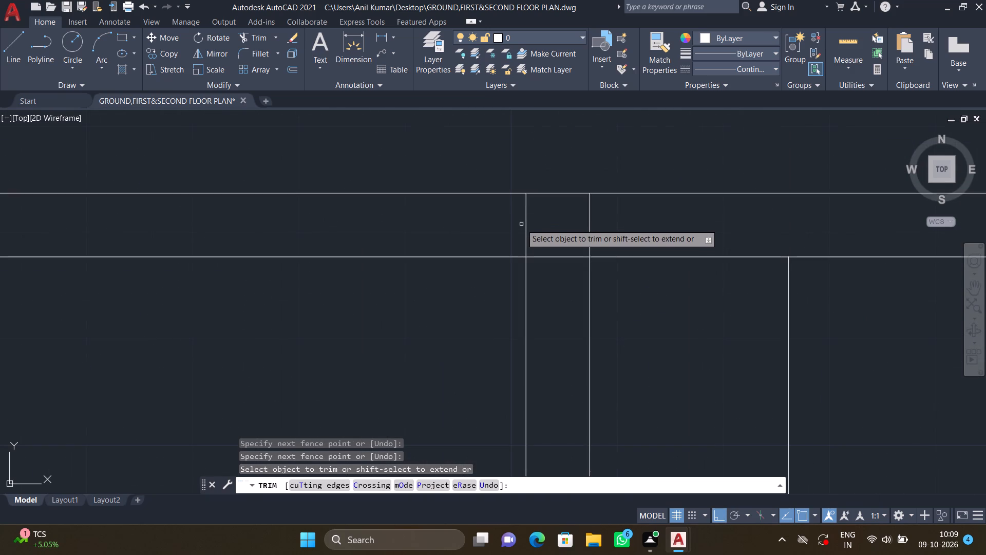
{"action": "left_click", "coordinate": [527, 220]}
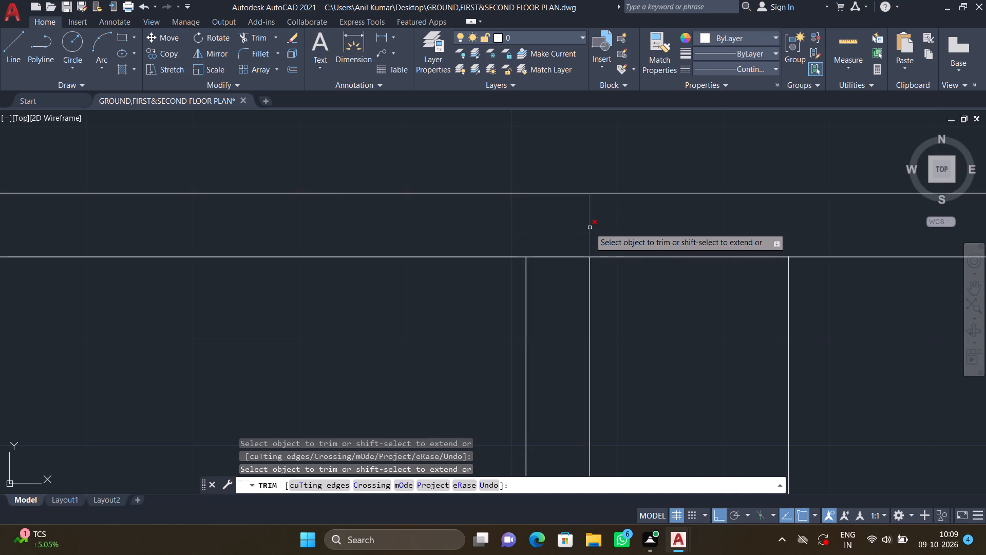
{"action": "left_click", "coordinate": [590, 228]}
{"action": "left_click", "coordinate": [561, 257]}
Trim the junction where the partition between the two small middle-east rooms meets their south wall.
{"action": "scroll", "coordinate": [589, 288], "scroll_direction": "down", "scroll_amount": 2}
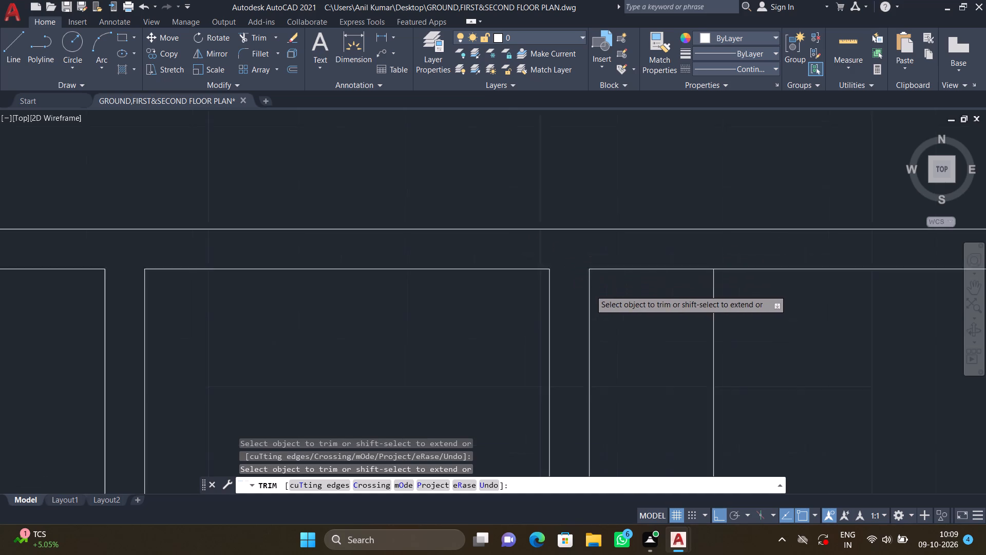
{"action": "scroll", "coordinate": [591, 290], "scroll_direction": "down", "scroll_amount": 2}
{"action": "middle_click_drag", "start_coordinate": [610, 323], "coordinate": [505, 257]}
{"action": "scroll", "coordinate": [537, 270], "scroll_direction": "down", "scroll_amount": 1}
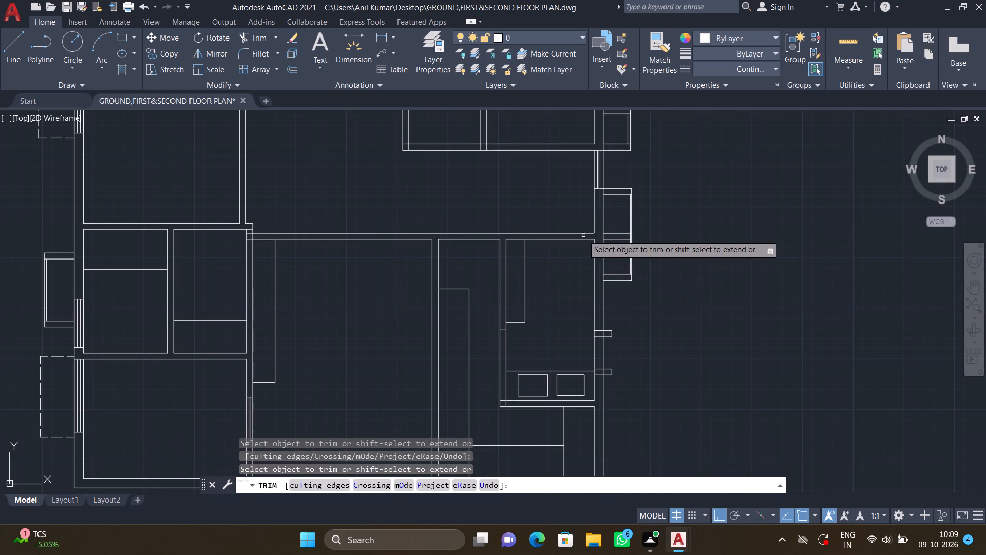
{"action": "scroll", "coordinate": [572, 227], "scroll_direction": "down", "scroll_amount": 3}
{"action": "middle_click_drag", "start_coordinate": [514, 215], "coordinate": [511, 270]}
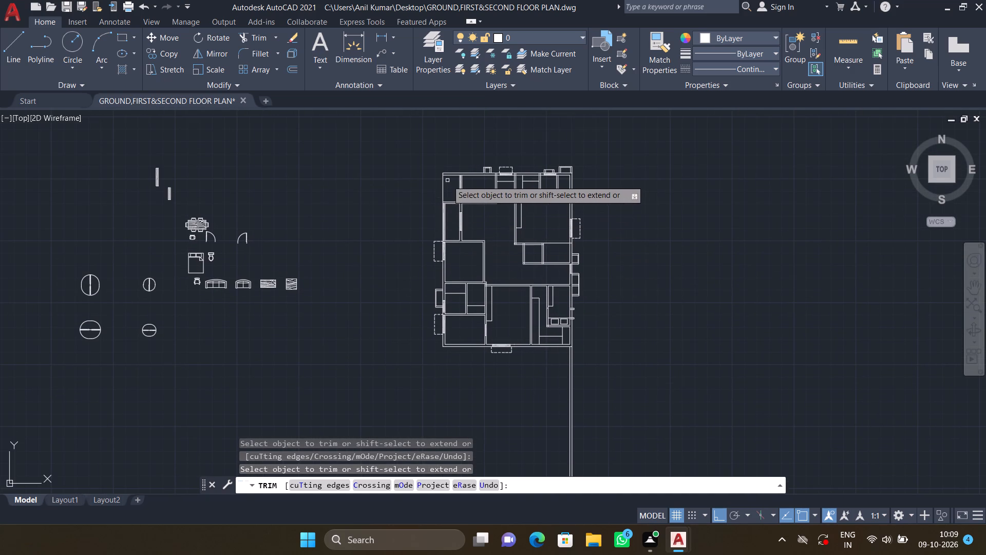
{"action": "scroll", "coordinate": [570, 275], "scroll_direction": "up", "scroll_amount": 2}
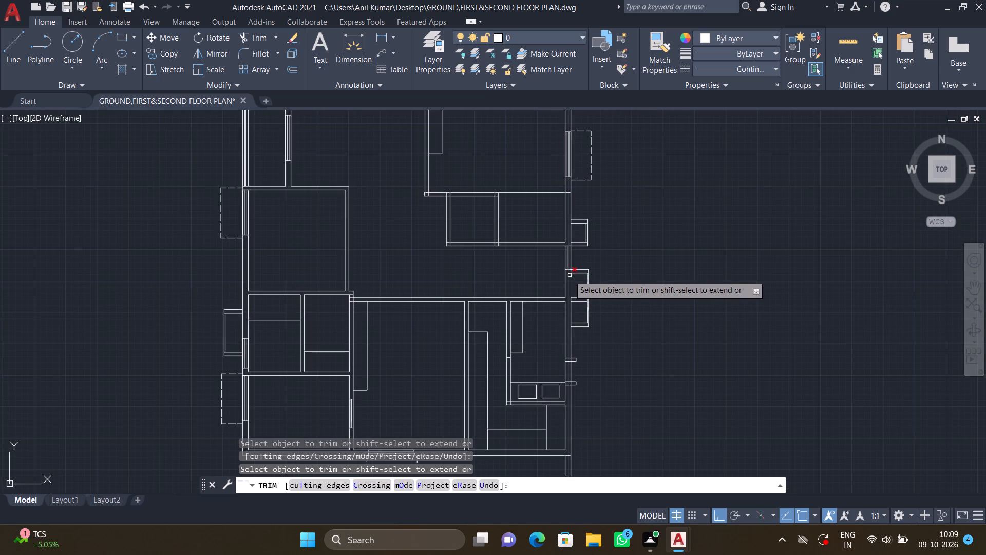
{"action": "scroll", "coordinate": [572, 223], "scroll_direction": "up", "scroll_amount": 2}
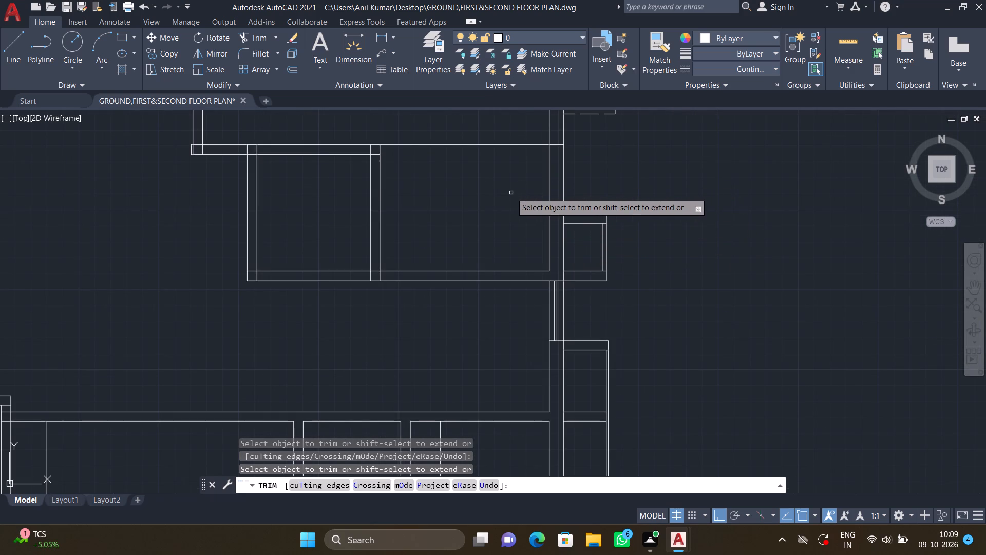
{"action": "middle_click_drag", "start_coordinate": [408, 249], "coordinate": [444, 206]}
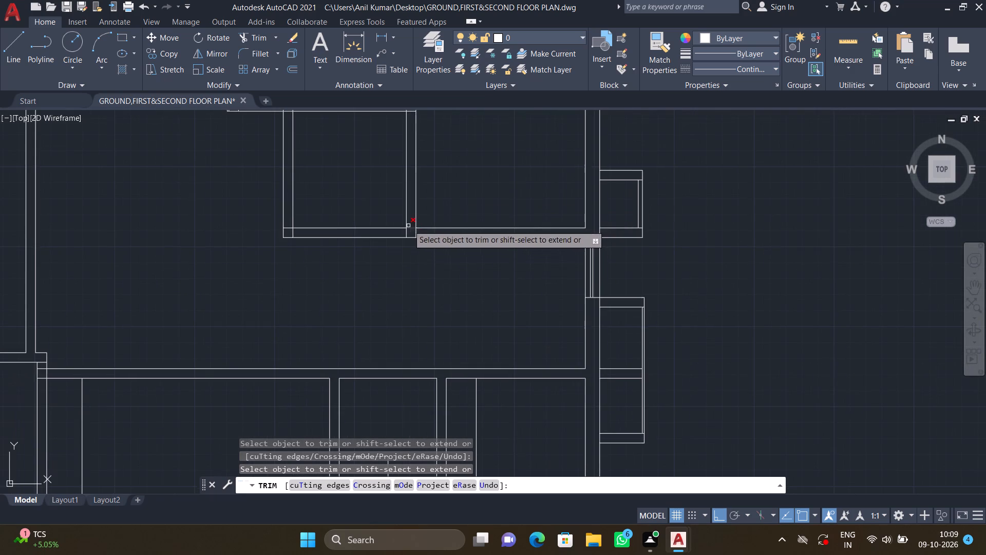
{"action": "scroll", "coordinate": [408, 225], "scroll_direction": "up", "scroll_amount": 2}
{"action": "middle_click_drag", "start_coordinate": [397, 246], "coordinate": [465, 227]}
{"action": "scroll", "coordinate": [466, 227], "scroll_direction": "up", "scroll_amount": 3}
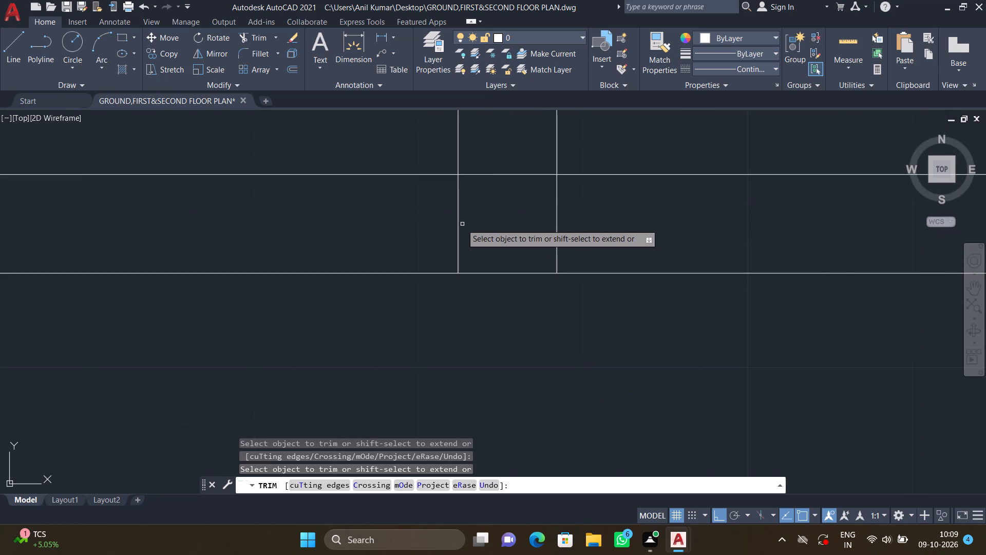
{"action": "left_click", "coordinate": [457, 219]}
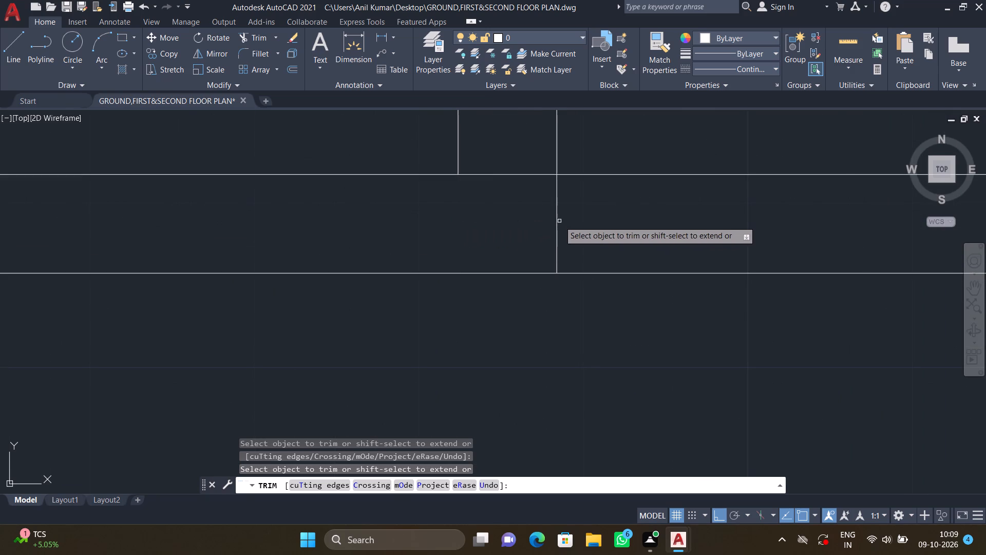
{"action": "left_click", "coordinate": [557, 217]}
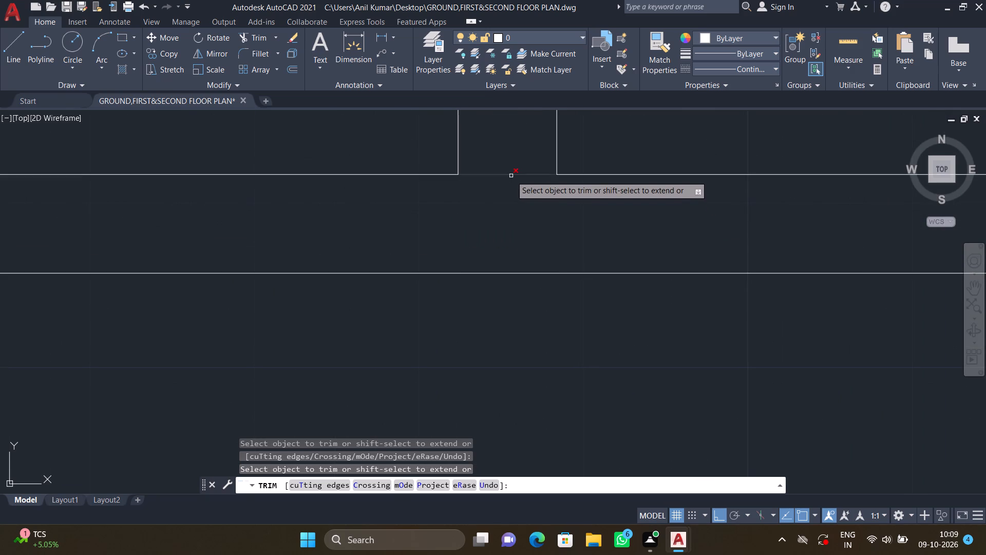
{"action": "left_click", "coordinate": [511, 176]}
Trim the overlapping inner wall lines at the southwest corner of the small middle-east rooms.
{"action": "scroll", "coordinate": [443, 271], "scroll_direction": "down", "scroll_amount": 4}
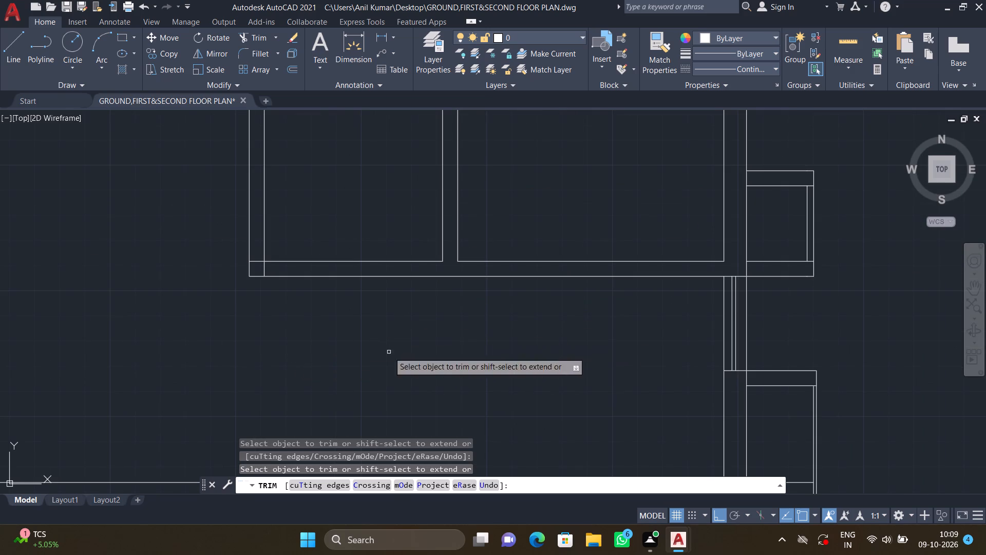
{"action": "middle_click_drag", "start_coordinate": [392, 350], "coordinate": [583, 344]}
{"action": "scroll", "coordinate": [445, 256], "scroll_direction": "down", "scroll_amount": 1}
{"action": "scroll", "coordinate": [445, 256], "scroll_direction": "up", "scroll_amount": 3}
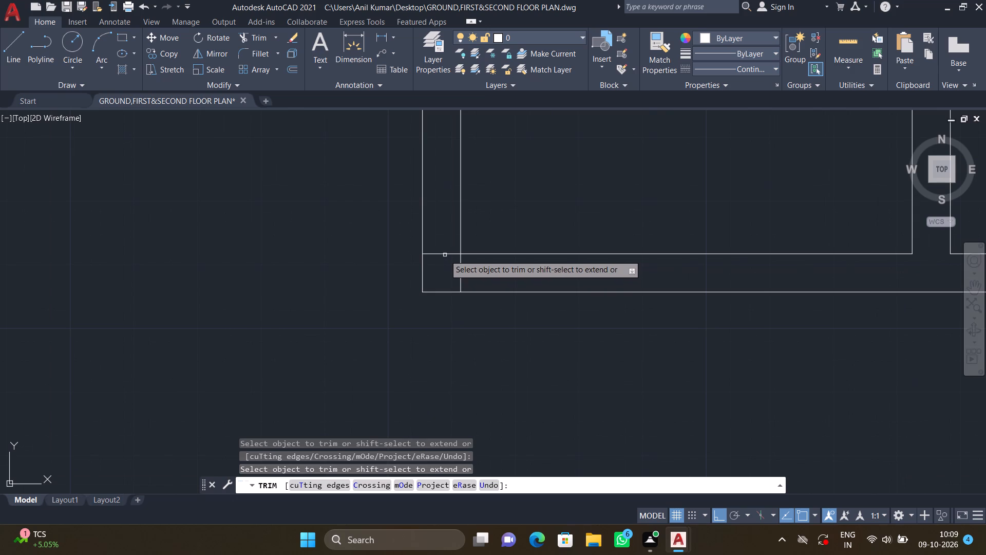
{"action": "left_click", "coordinate": [445, 254]}
{"action": "left_click", "coordinate": [462, 269]}
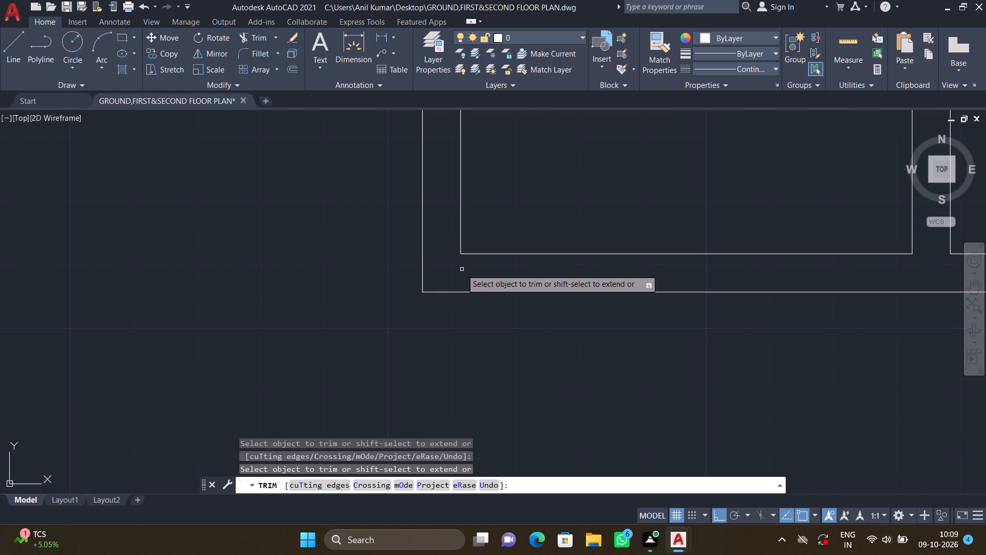
Trim the junction where the west wall of the small middle-east rooms meets the horizontal wall above them.
{"action": "scroll", "coordinate": [499, 349], "scroll_direction": "down", "scroll_amount": 4}
{"action": "middle_click_drag", "start_coordinate": [510, 371], "coordinate": [452, 339]}
{"action": "scroll", "coordinate": [438, 241], "scroll_direction": "up", "scroll_amount": 1}
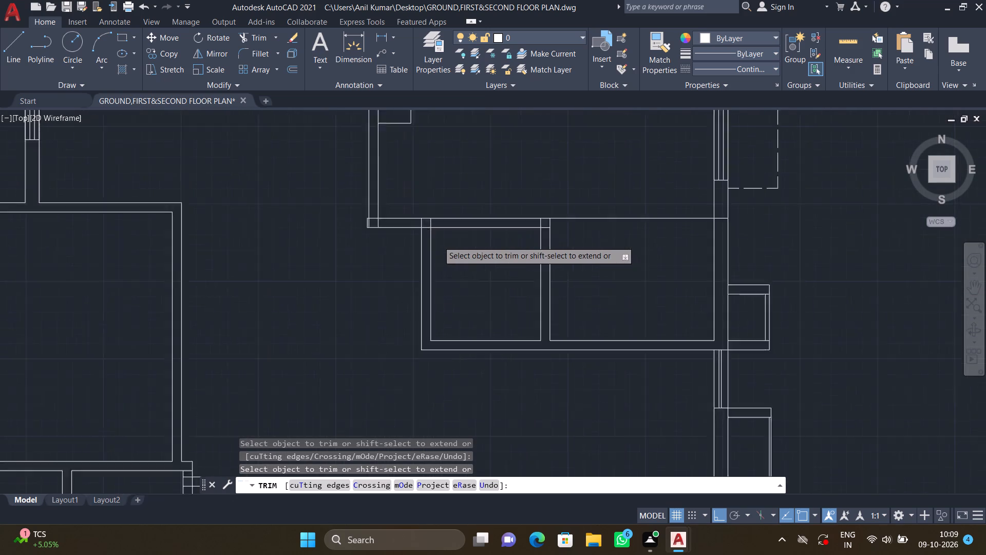
{"action": "scroll", "coordinate": [438, 241], "scroll_direction": "up", "scroll_amount": 2}
{"action": "scroll", "coordinate": [387, 199], "scroll_direction": "up", "scroll_amount": 2}
{"action": "left_click", "coordinate": [391, 195]}
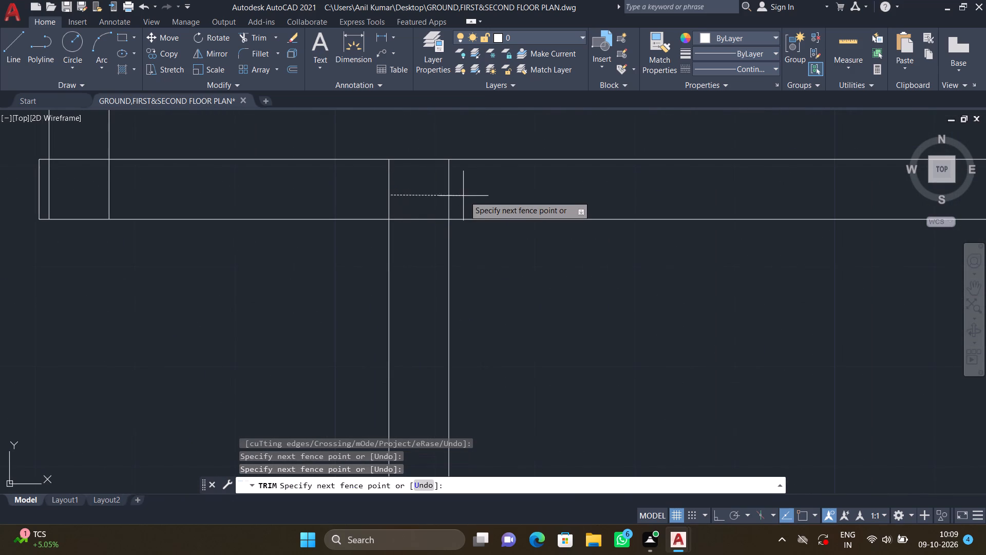
{"action": "left_click", "coordinate": [378, 197]}
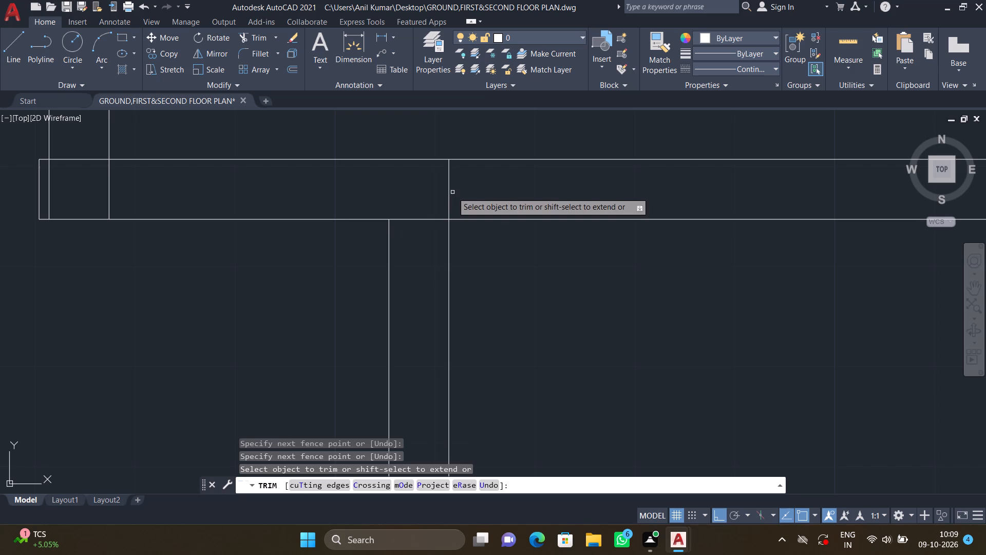
{"action": "left_click_drag", "start_coordinate": [452, 192], "coordinate": [443, 187]}
{"action": "left_click", "coordinate": [408, 219]}
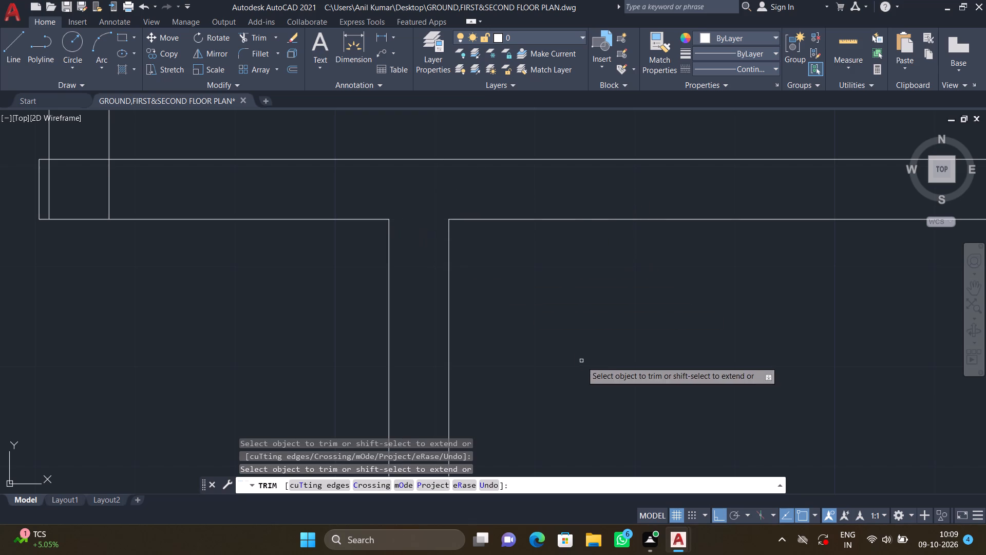
Trim the protruding and overlapping wall lines at the southwest corner of the large east room.
{"action": "scroll", "coordinate": [583, 361], "scroll_direction": "down", "scroll_amount": 4}
{"action": "middle_click_drag", "start_coordinate": [576, 350], "coordinate": [543, 300]}
{"action": "scroll", "coordinate": [544, 302], "scroll_direction": "down", "scroll_amount": 2}
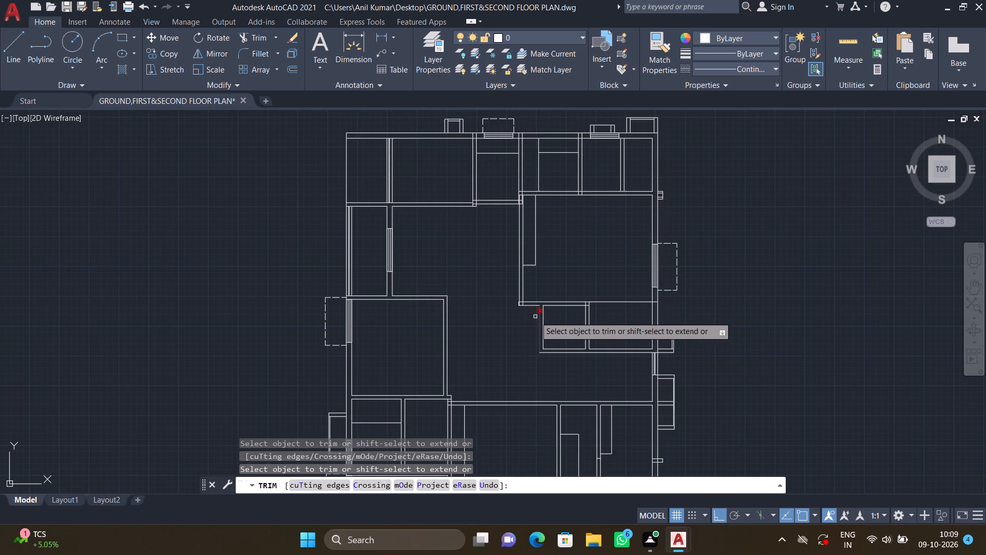
{"action": "scroll", "coordinate": [511, 301], "scroll_direction": "up", "scroll_amount": 5}
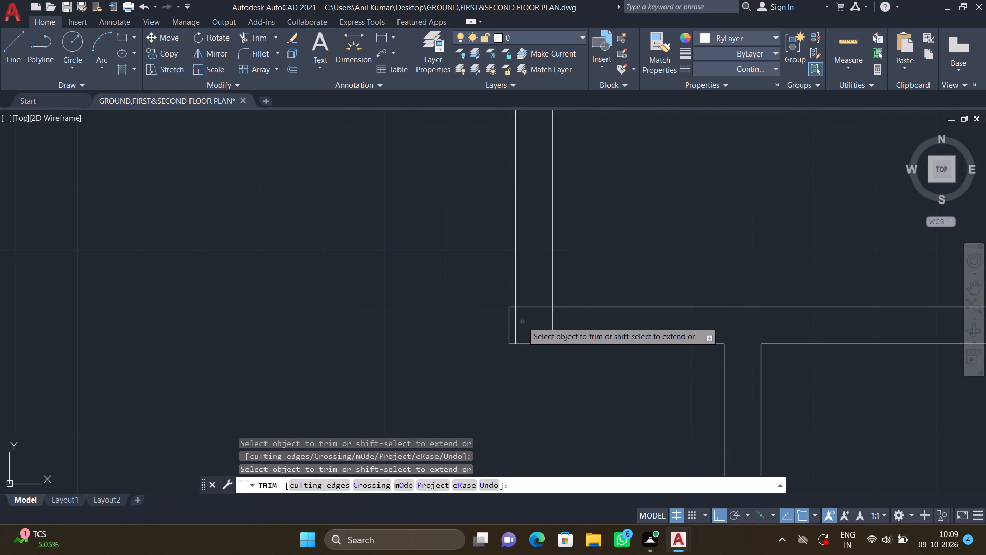
{"action": "left_click", "coordinate": [507, 318]}
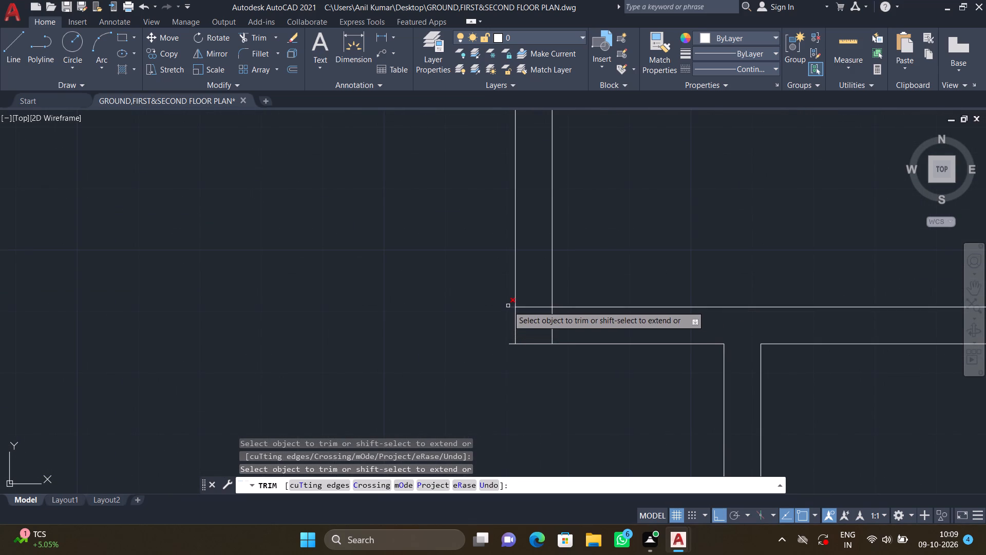
{"action": "left_click", "coordinate": [508, 306]}
{"action": "left_click", "coordinate": [509, 345]}
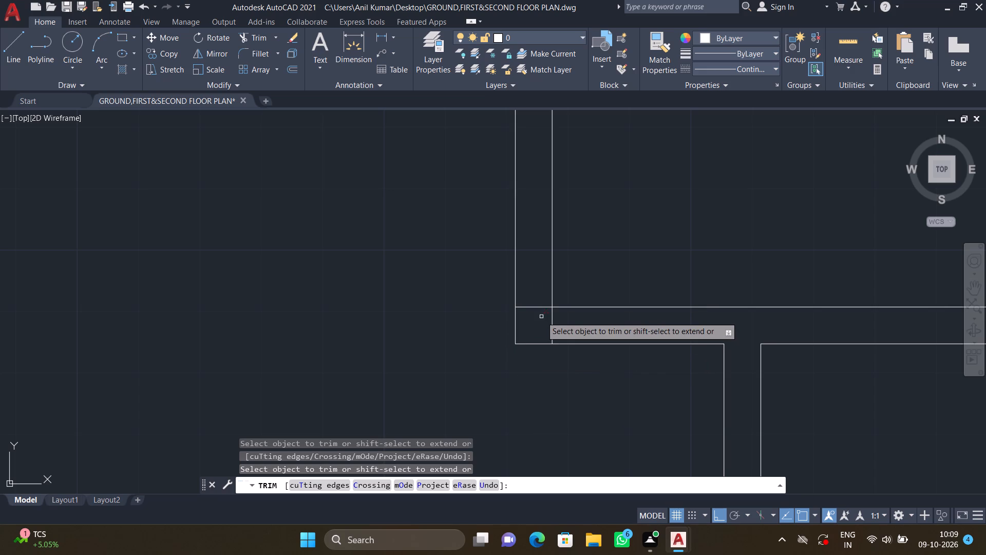
{"action": "scroll", "coordinate": [537, 311], "scroll_direction": "up", "scroll_amount": 2}
{"action": "left_click", "coordinate": [533, 301]}
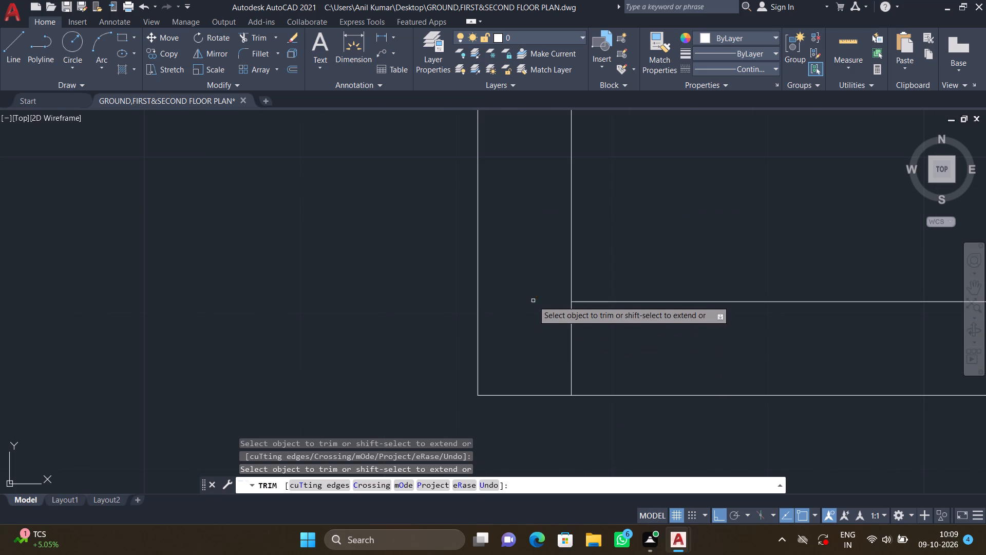
{"action": "left_click", "coordinate": [569, 334]}
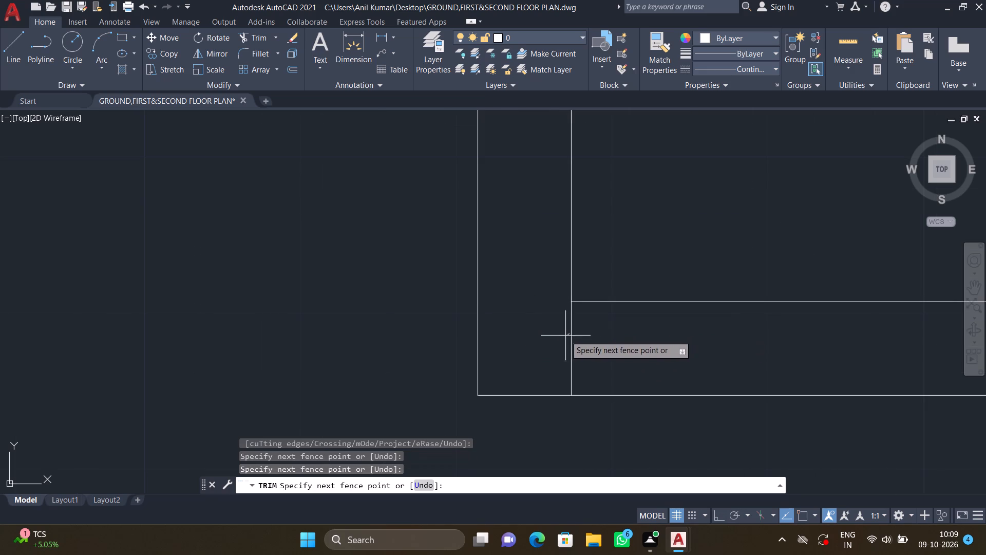
{"action": "left_click", "coordinate": [584, 339]}
Trim the junction where the partition just west of the northeast window meets the north exterior wall.
{"action": "scroll", "coordinate": [543, 355], "scroll_direction": "down", "scroll_amount": 4}
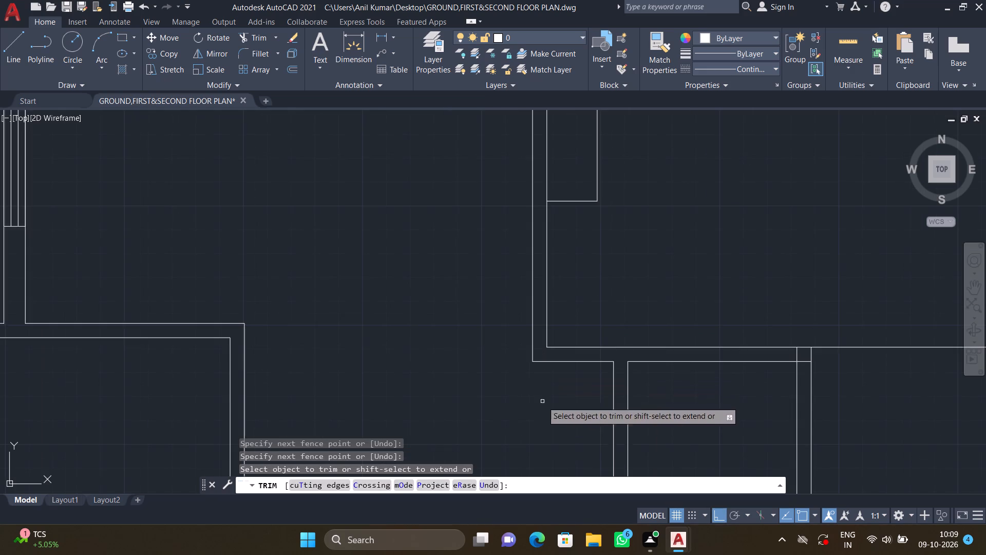
{"action": "scroll", "coordinate": [538, 432], "scroll_direction": "down", "scroll_amount": 3}
{"action": "middle_click_drag", "start_coordinate": [501, 418], "coordinate": [478, 330]}
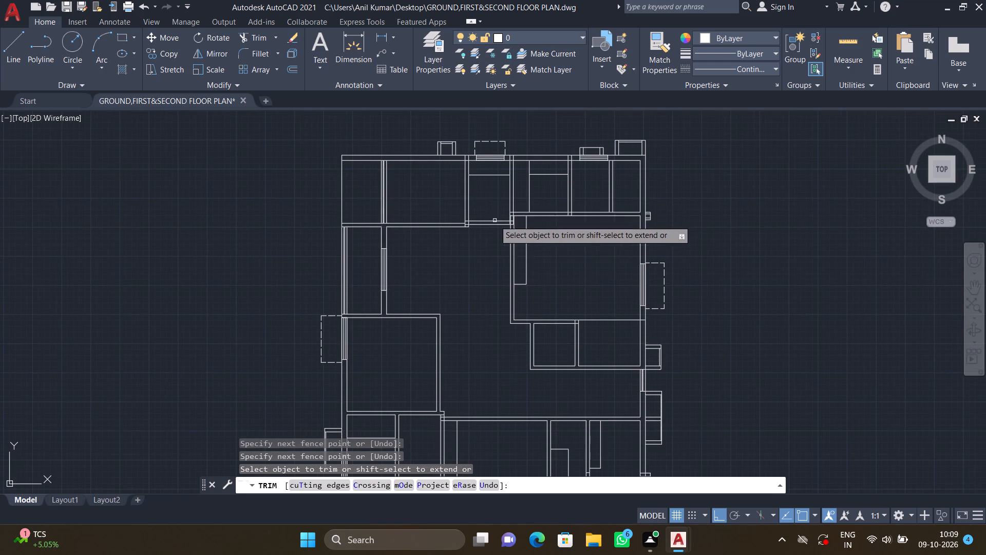
{"action": "scroll", "coordinate": [447, 238], "scroll_direction": "up", "scroll_amount": 2}
{"action": "scroll", "coordinate": [488, 200], "scroll_direction": "up", "scroll_amount": 2}
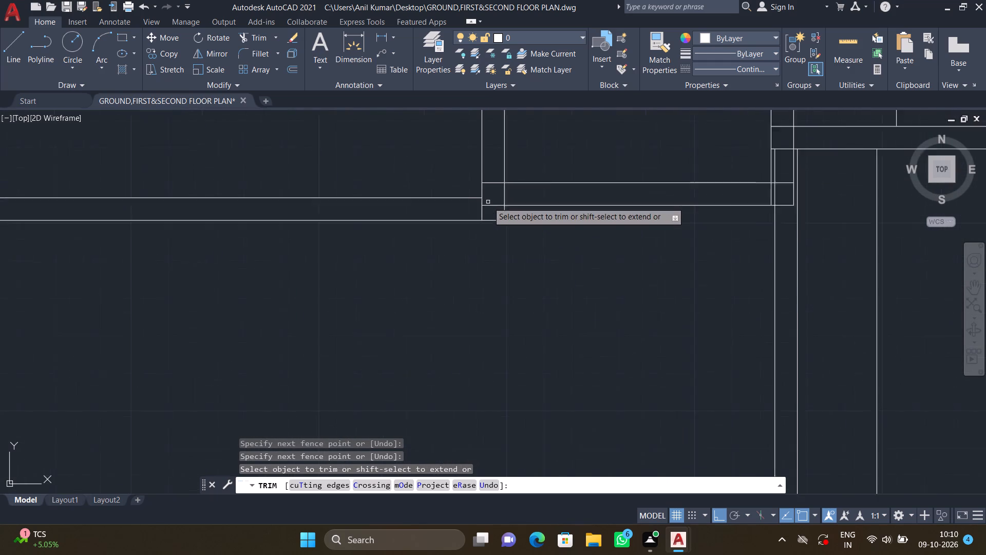
{"action": "scroll", "coordinate": [488, 202], "scroll_direction": "up", "scroll_amount": 1}
{"action": "scroll", "coordinate": [506, 262], "scroll_direction": "down", "scroll_amount": 6}
{"action": "middle_click_drag", "start_coordinate": [520, 300], "coordinate": [496, 281]}
{"action": "middle_click_drag", "start_coordinate": [571, 261], "coordinate": [485, 252]}
{"action": "scroll", "coordinate": [510, 237], "scroll_direction": "up", "scroll_amount": 3}
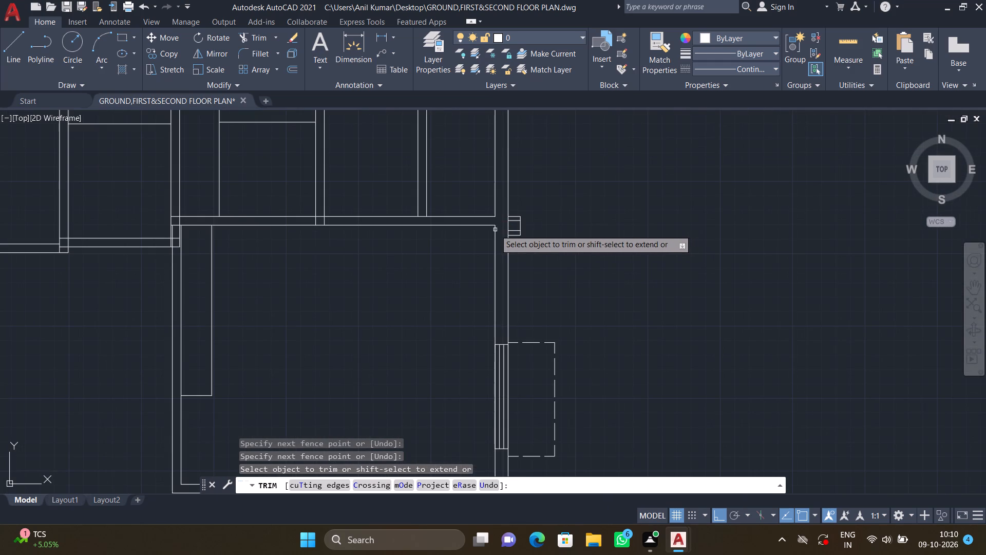
{"action": "scroll", "coordinate": [426, 277], "scroll_direction": "down", "scroll_amount": 3}
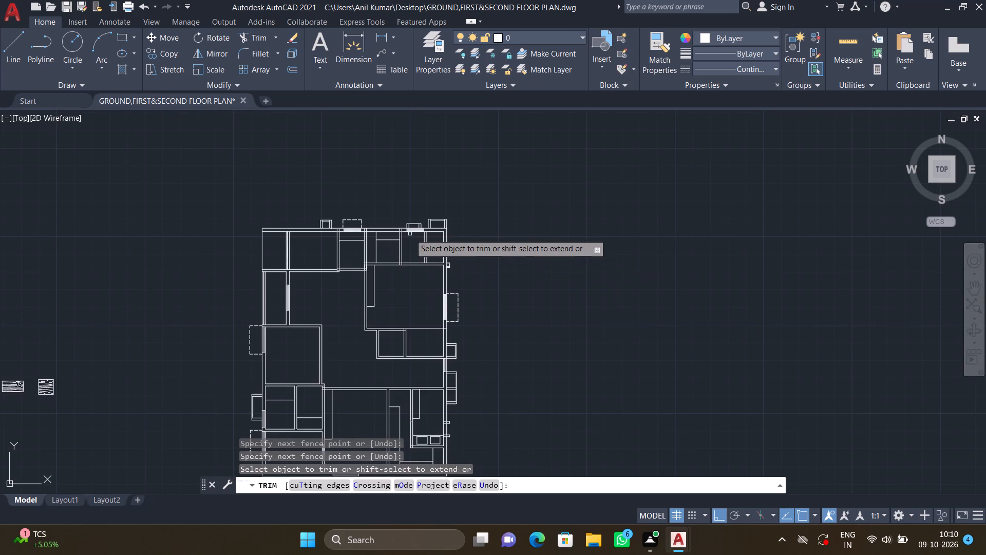
{"action": "scroll", "coordinate": [394, 229], "scroll_direction": "up", "scroll_amount": 6}
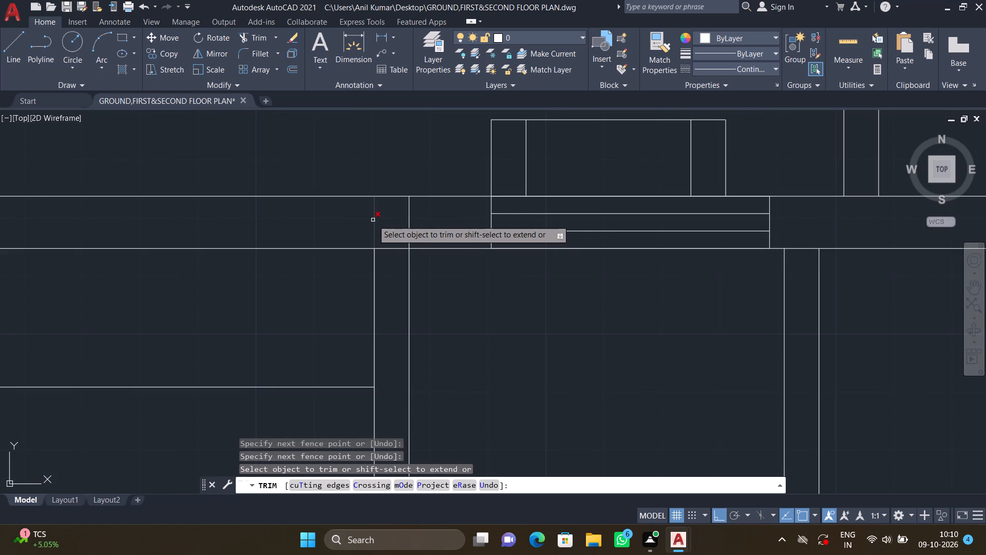
{"action": "left_click", "coordinate": [373, 219]}
{"action": "left_click", "coordinate": [409, 210]}
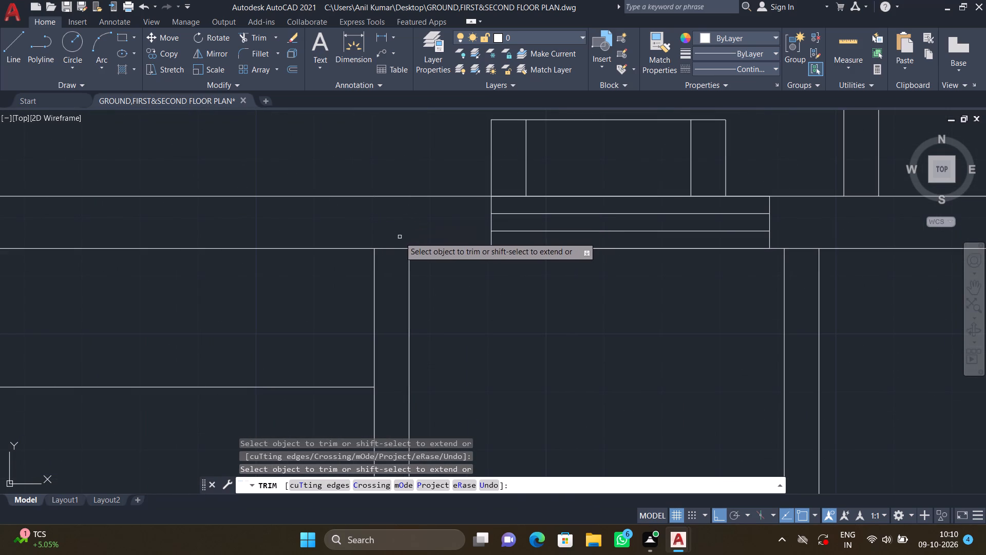
{"action": "left_click", "coordinate": [397, 247]}
Trim the north wall's inner line across the partition just east of the northeast window.
{"action": "scroll", "coordinate": [536, 291], "scroll_direction": "down", "scroll_amount": 2}
{"action": "middle_click_drag", "start_coordinate": [551, 297], "coordinate": [510, 274]}
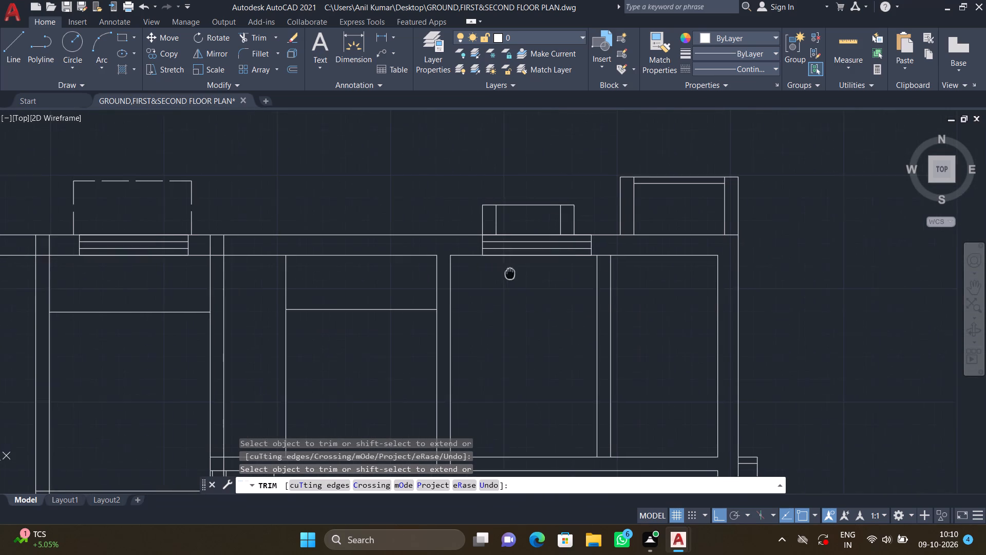
{"action": "middle_click_drag", "start_coordinate": [510, 274], "coordinate": [510, 274]}
{"action": "scroll", "coordinate": [601, 262], "scroll_direction": "up", "scroll_amount": 3}
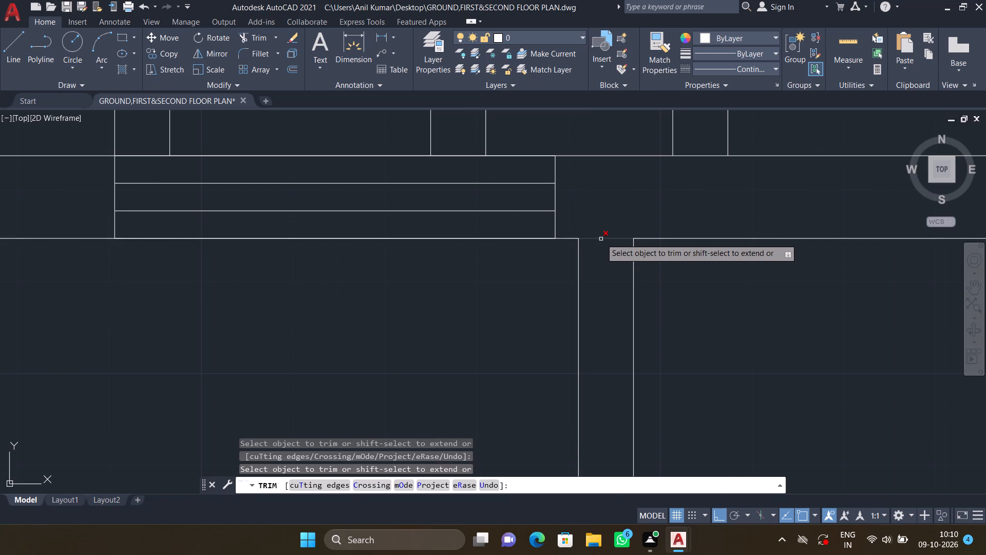
{"action": "left_click", "coordinate": [601, 238]}
Examine the remaining wall junctions across the plan, ending at the two small projections on the southeast exterior wall.
{"action": "scroll", "coordinate": [533, 327], "scroll_direction": "down", "scroll_amount": 3}
{"action": "middle_click_drag", "start_coordinate": [510, 342], "coordinate": [508, 262]}
{"action": "scroll", "coordinate": [508, 261], "scroll_direction": "down", "scroll_amount": 3}
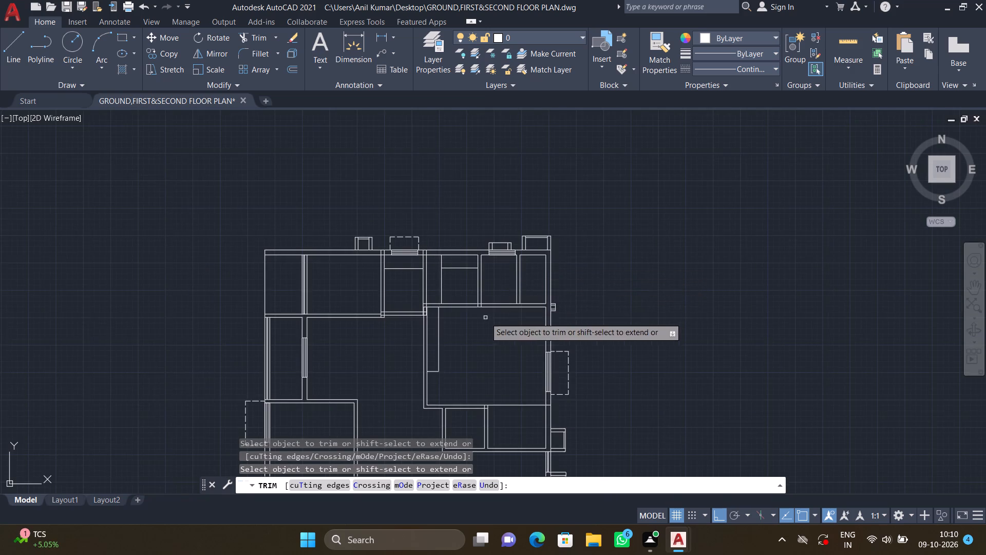
{"action": "middle_click_drag", "start_coordinate": [485, 306], "coordinate": [495, 251]}
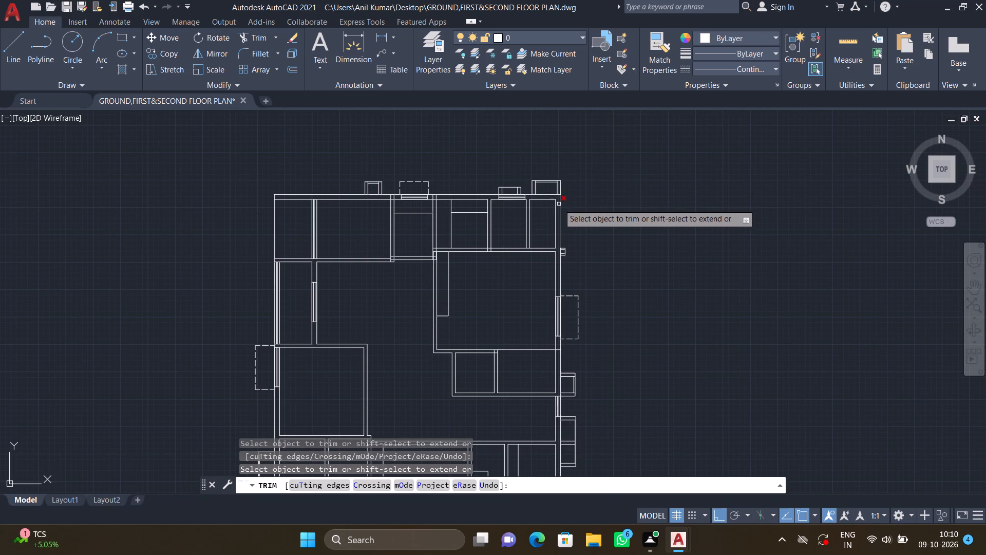
{"action": "scroll", "coordinate": [559, 205], "scroll_direction": "up", "scroll_amount": 4}
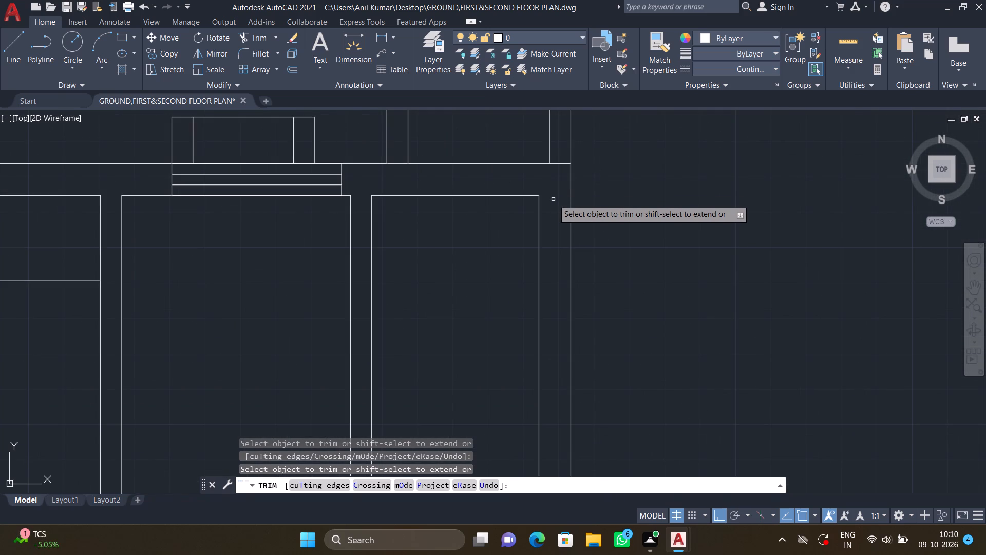
{"action": "scroll", "coordinate": [549, 208], "scroll_direction": "down", "scroll_amount": 4}
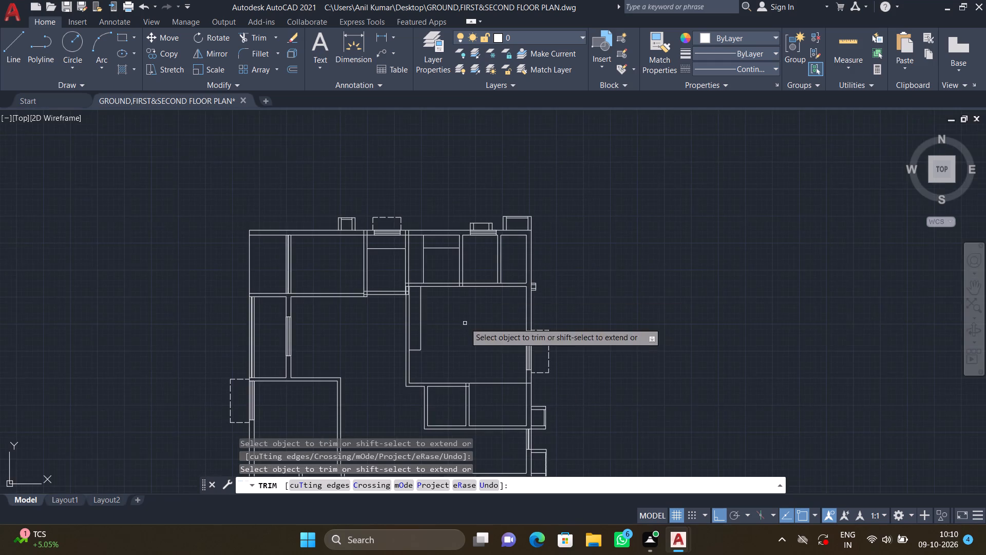
{"action": "middle_click_drag", "start_coordinate": [468, 304], "coordinate": [496, 246]}
{"action": "scroll", "coordinate": [310, 319], "scroll_direction": "down", "scroll_amount": 1}
{"action": "middle_click_drag", "start_coordinate": [327, 321], "coordinate": [441, 212]}
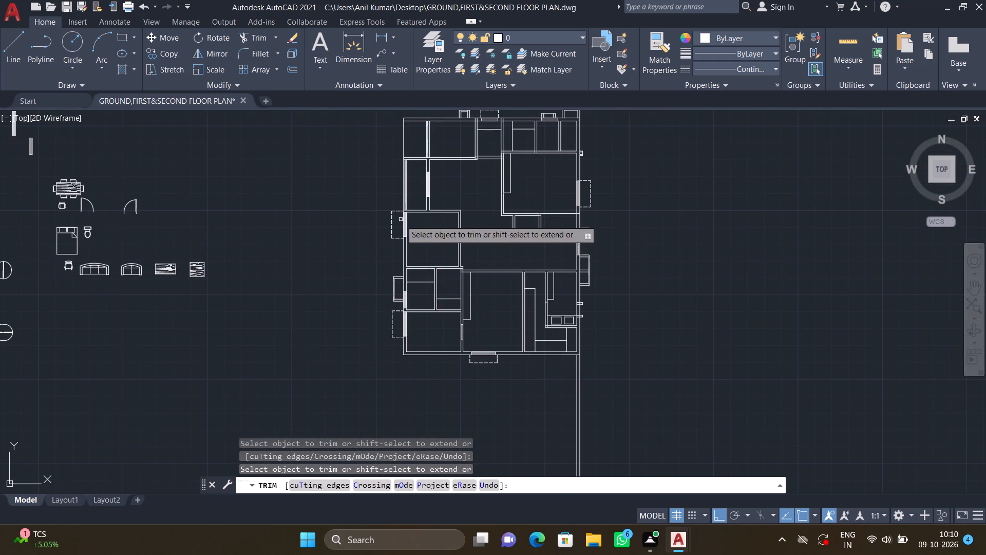
{"action": "scroll", "coordinate": [401, 215], "scroll_direction": "up", "scroll_amount": 3}
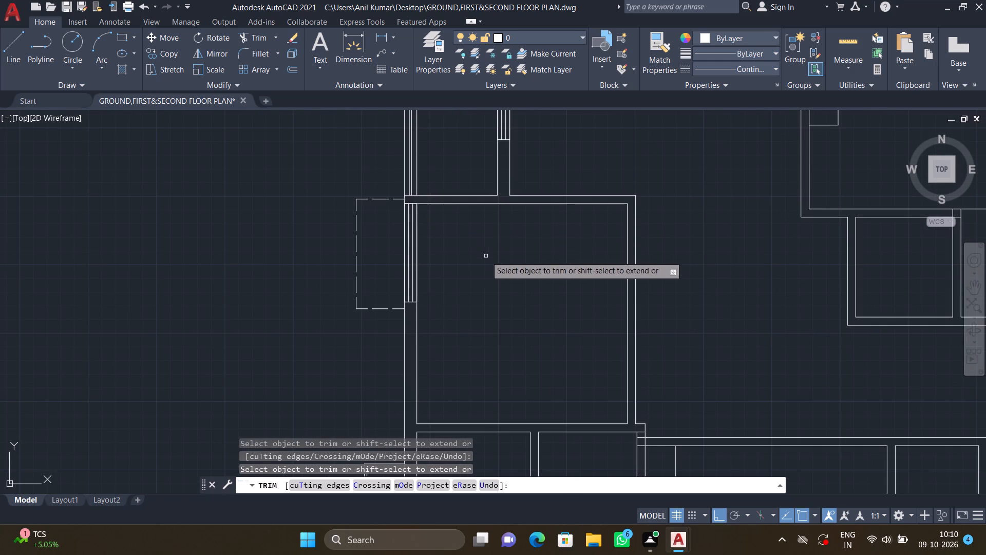
{"action": "scroll", "coordinate": [482, 324], "scroll_direction": "down", "scroll_amount": 2}
{"action": "middle_click_drag", "start_coordinate": [483, 329], "coordinate": [473, 282]}
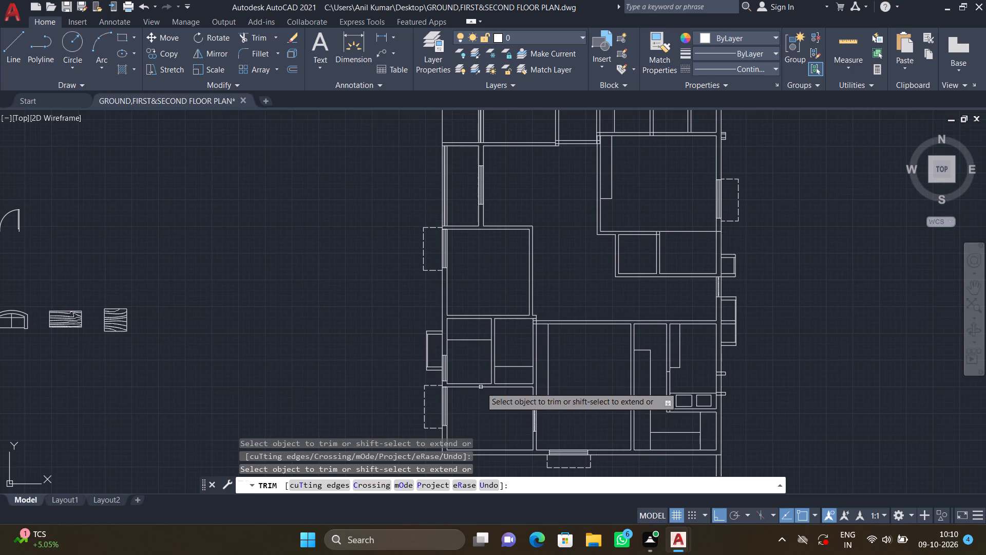
{"action": "middle_click_drag", "start_coordinate": [480, 384], "coordinate": [465, 335]}
{"action": "middle_click_drag", "start_coordinate": [576, 344], "coordinate": [575, 345]}
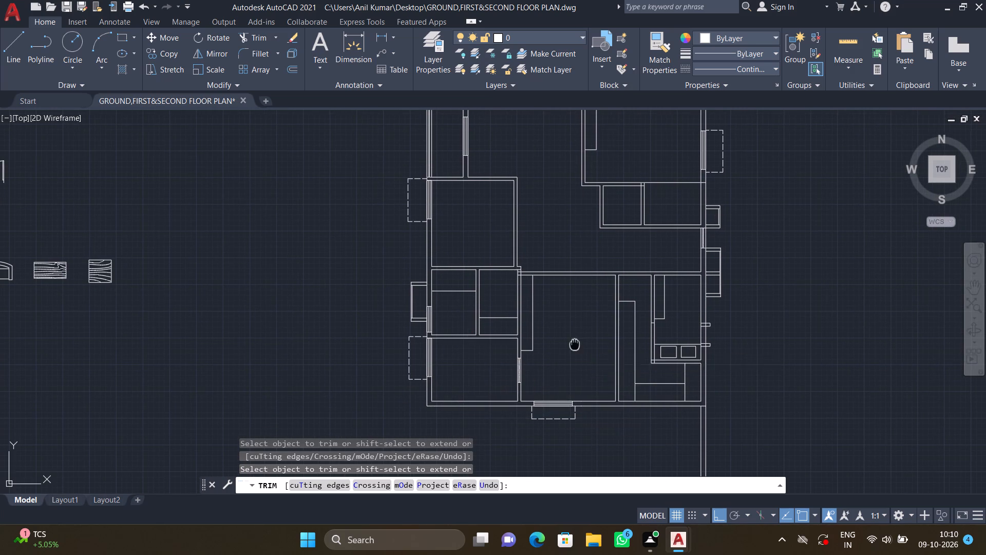
{"action": "middle_click_drag", "start_coordinate": [575, 345], "coordinate": [556, 369]}
{"action": "middle_click_drag", "start_coordinate": [558, 245], "coordinate": [511, 266]}
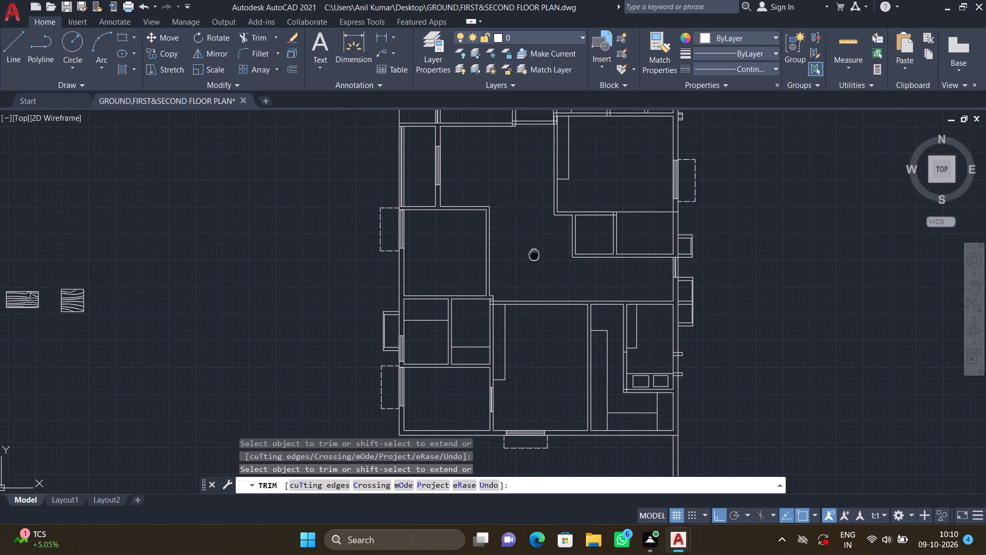
{"action": "middle_click_drag", "start_coordinate": [511, 266], "coordinate": [426, 305]}
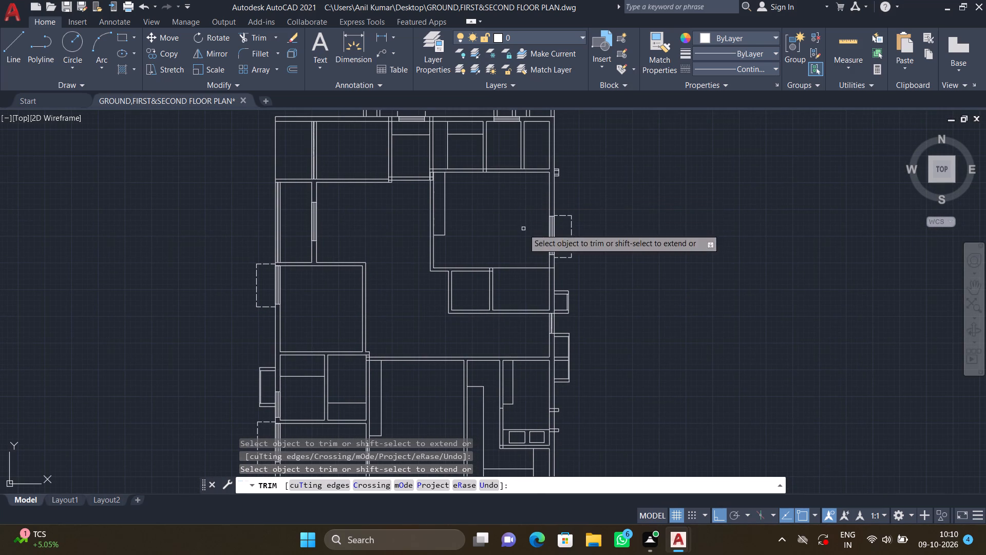
{"action": "middle_click_drag", "start_coordinate": [514, 229], "coordinate": [484, 338]}
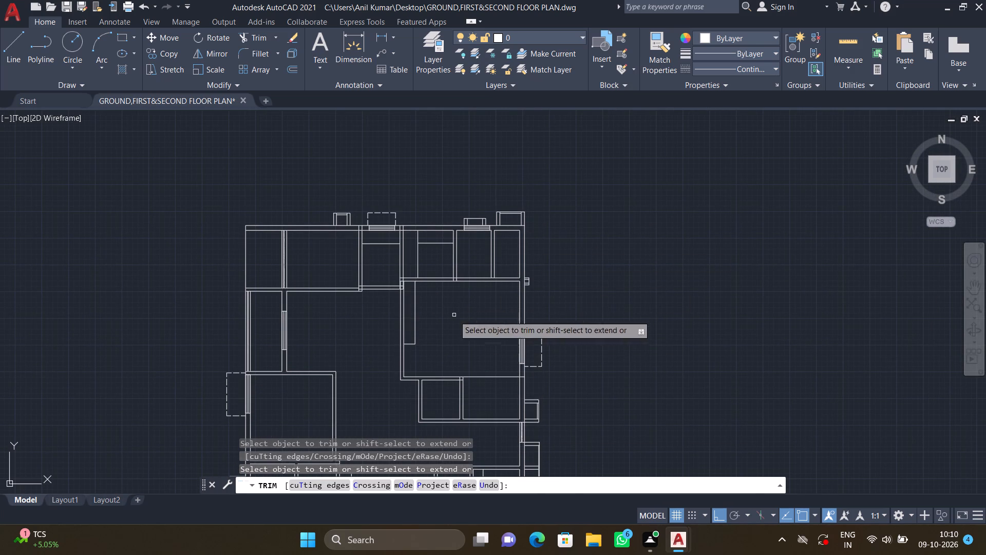
{"action": "middle_click_drag", "start_coordinate": [457, 332], "coordinate": [452, 273]}
{"action": "middle_click_drag", "start_coordinate": [495, 334], "coordinate": [480, 282]}
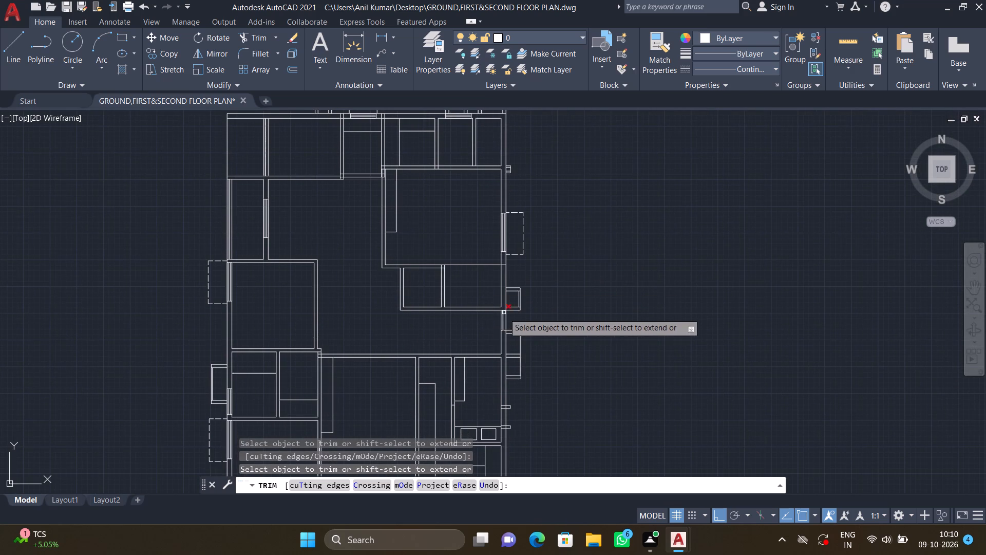
{"action": "scroll", "coordinate": [478, 340], "scroll_direction": "up", "scroll_amount": 2}
{"action": "middle_click_drag", "start_coordinate": [474, 321], "coordinate": [460, 258]}
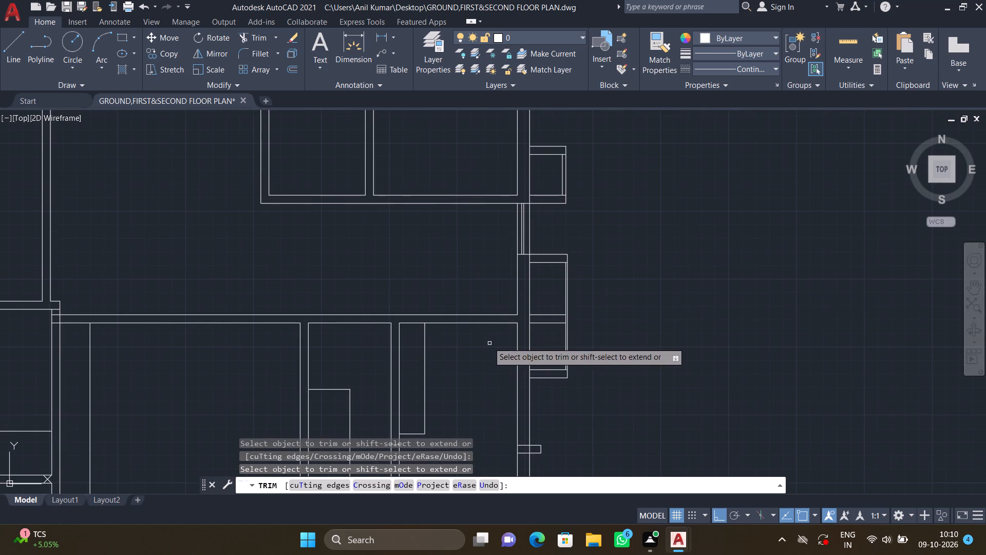
{"action": "middle_click_drag", "start_coordinate": [477, 355], "coordinate": [456, 278]}
{"action": "scroll", "coordinate": [471, 289], "scroll_direction": "down", "scroll_amount": 1}
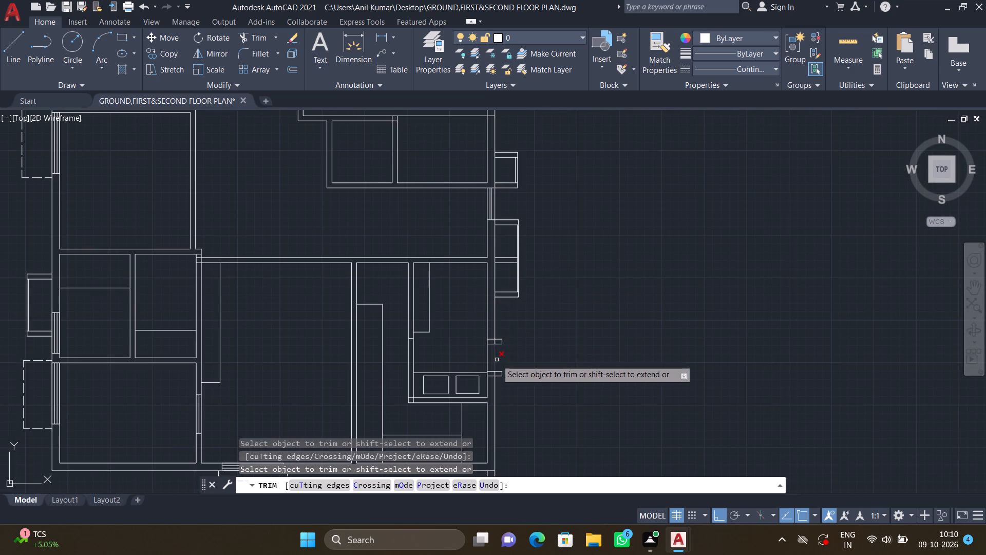
{"action": "middle_click_drag", "start_coordinate": [491, 347], "coordinate": [475, 292]}
{"action": "scroll", "coordinate": [477, 318], "scroll_direction": "up", "scroll_amount": 2}
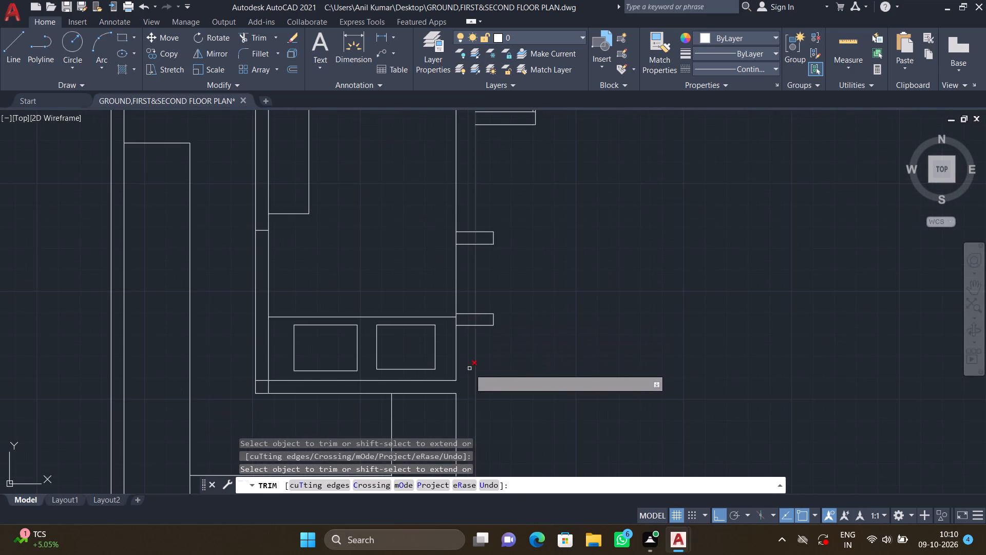
{"action": "middle_click_drag", "start_coordinate": [465, 361], "coordinate": [454, 312]}
{"action": "scroll", "coordinate": [462, 191], "scroll_direction": "up", "scroll_amount": 2}
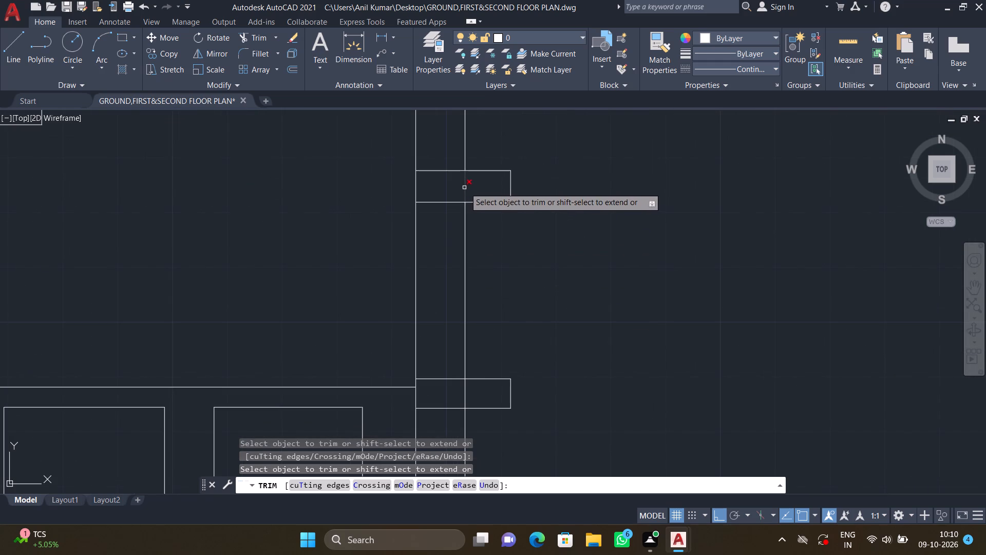
Trim the exterior wall's outer line where it crosses the two small projections on the southeast wall.
{"action": "left_click", "coordinate": [465, 187]}
{"action": "left_click", "coordinate": [463, 397]}
Trim the two east wall lines that extend south beyond the plan's southeast corner.
{"action": "scroll", "coordinate": [538, 335], "scroll_direction": "down", "scroll_amount": 1}
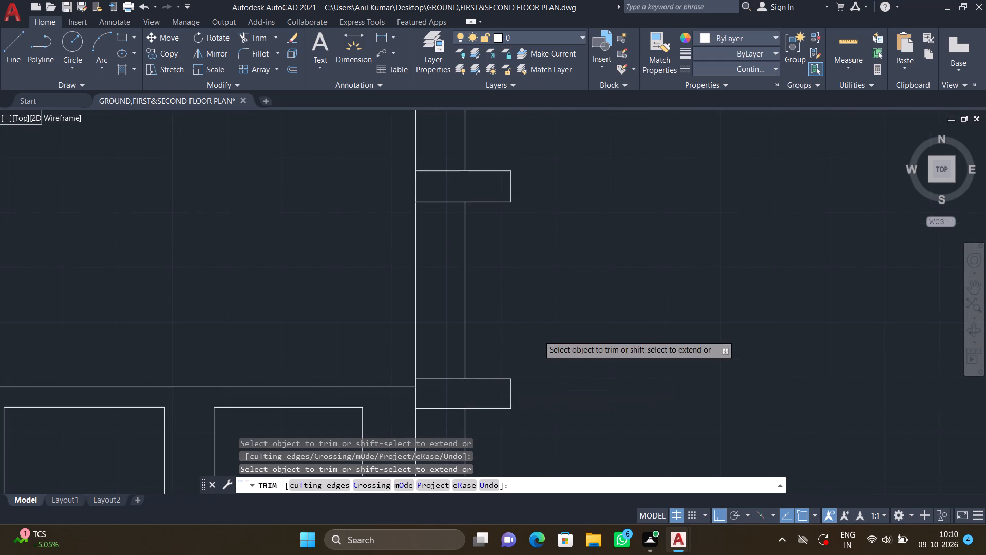
{"action": "scroll", "coordinate": [538, 335], "scroll_direction": "down", "scroll_amount": 2}
{"action": "middle_click_drag", "start_coordinate": [543, 361], "coordinate": [530, 301]}
{"action": "scroll", "coordinate": [533, 302], "scroll_direction": "down", "scroll_amount": 3}
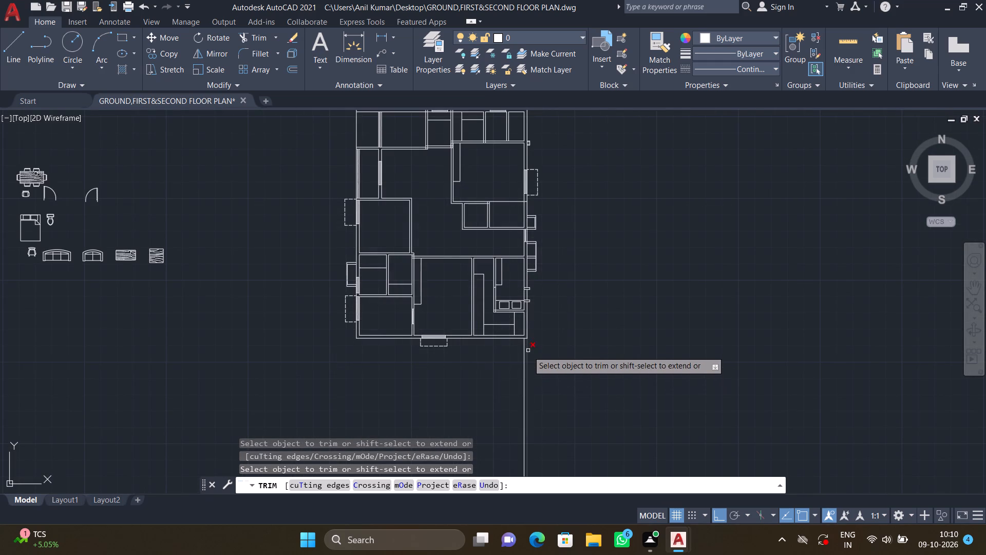
{"action": "scroll", "coordinate": [528, 353], "scroll_direction": "up", "scroll_amount": 2}
{"action": "left_click", "coordinate": [521, 348]}
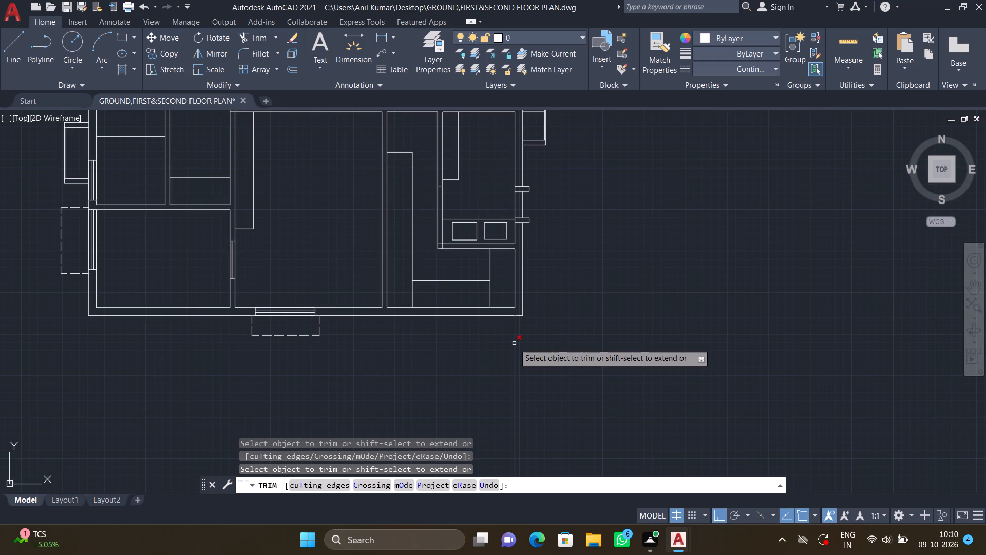
{"action": "left_click", "coordinate": [514, 343]}
{"action": "key", "text": "Return"}
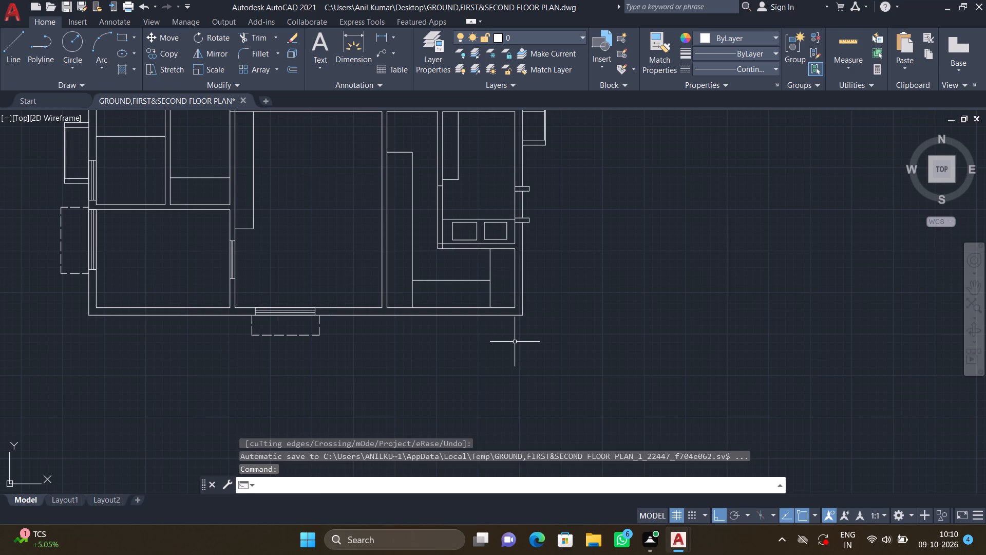
Trim the junction where the partition just west of the dashed north window meets the north exterior wall.
{"action": "scroll", "coordinate": [429, 337], "scroll_direction": "down", "scroll_amount": 2}
{"action": "middle_click_drag", "start_coordinate": [306, 341], "coordinate": [394, 354]}
{"action": "scroll", "coordinate": [392, 345], "scroll_direction": "down", "scroll_amount": 1}
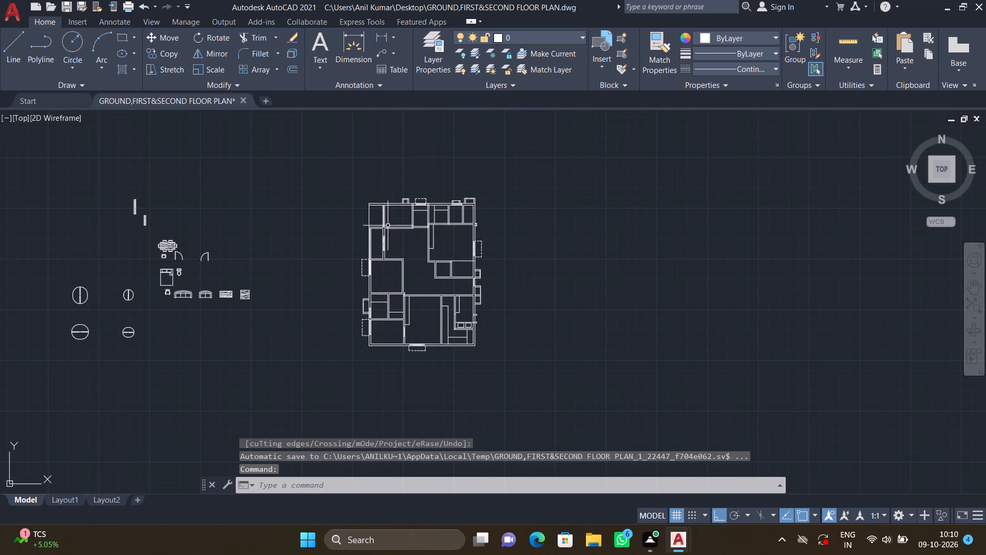
{"action": "scroll", "coordinate": [378, 213], "scroll_direction": "up", "scroll_amount": 2}
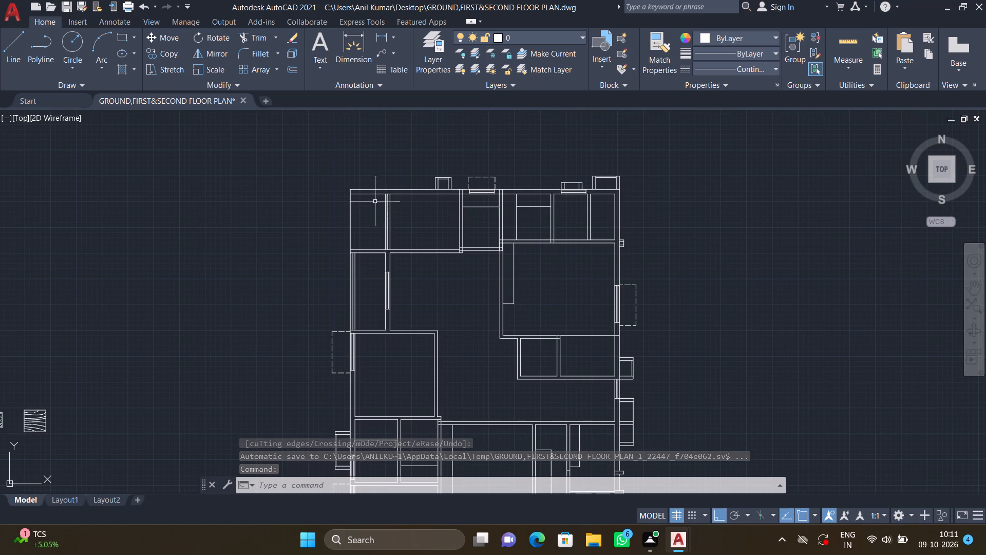
{"action": "scroll", "coordinate": [372, 202], "scroll_direction": "up", "scroll_amount": 2}
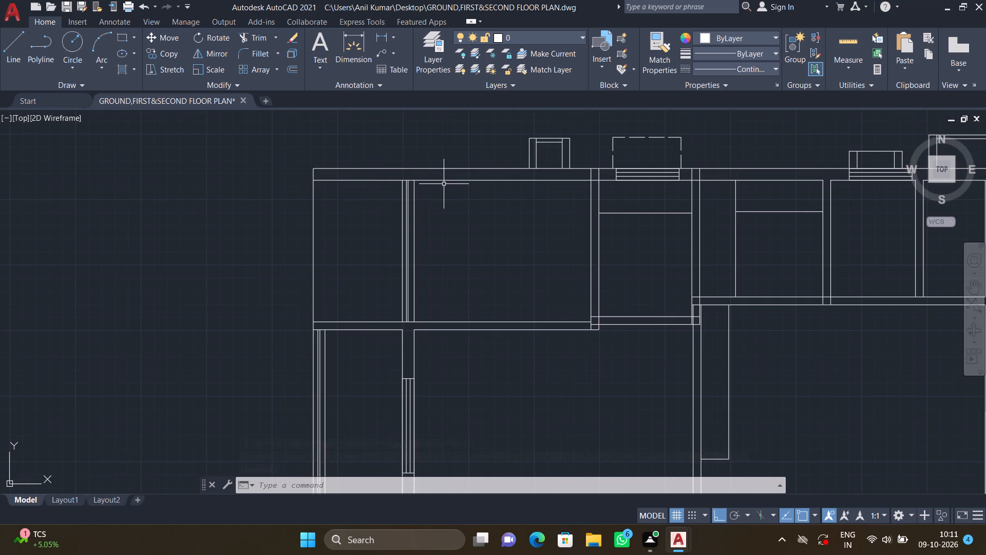
{"action": "middle_click_drag", "start_coordinate": [441, 216], "coordinate": [392, 240]}
{"action": "scroll", "coordinate": [401, 238], "scroll_direction": "down", "scroll_amount": 1}
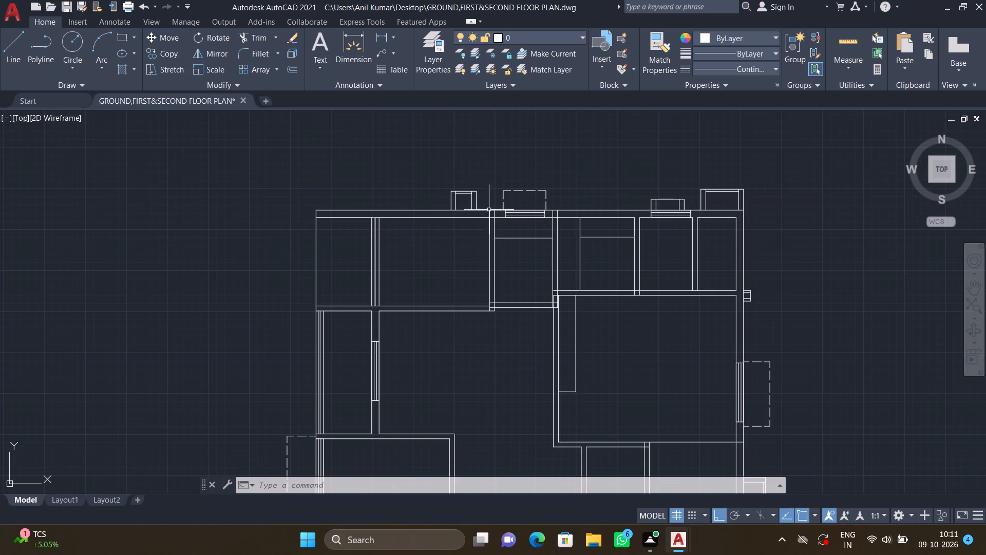
{"action": "scroll", "coordinate": [499, 215], "scroll_direction": "up", "scroll_amount": 2}
{"action": "type", "text": "TR"}
{"action": "key", "text": "Return"}
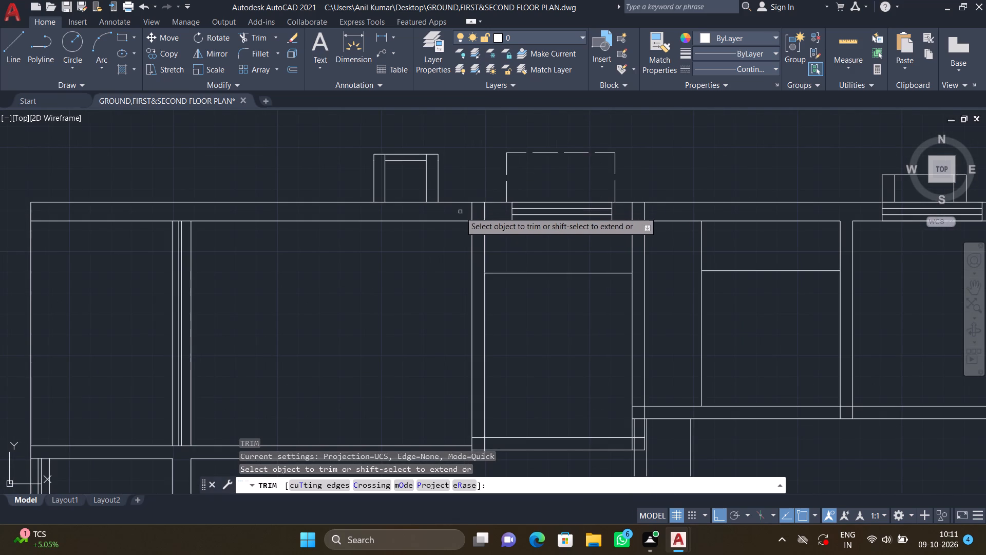
{"action": "scroll", "coordinate": [470, 217], "scroll_direction": "up", "scroll_amount": 2}
{"action": "left_click", "coordinate": [472, 211]}
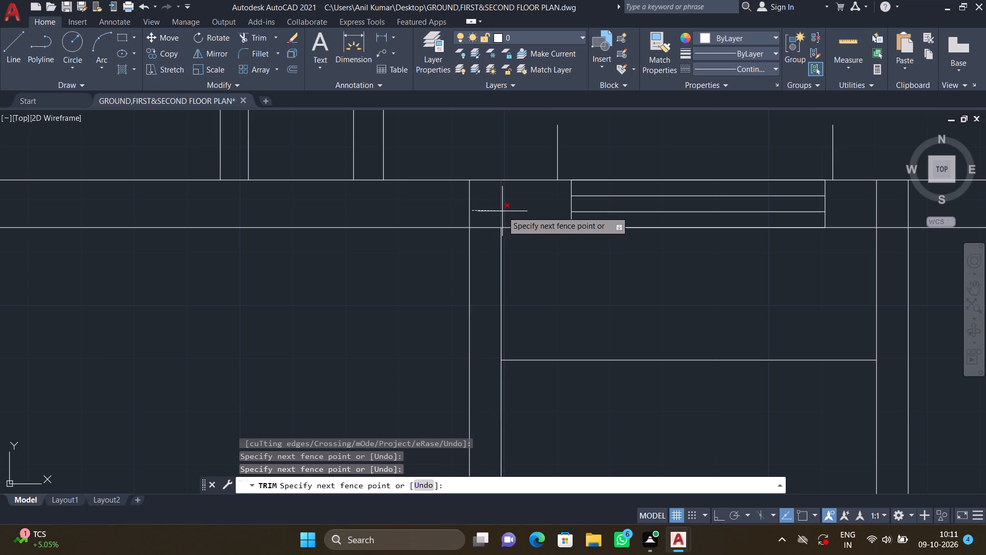
{"action": "left_click", "coordinate": [506, 211]}
{"action": "left_click", "coordinate": [468, 201]}
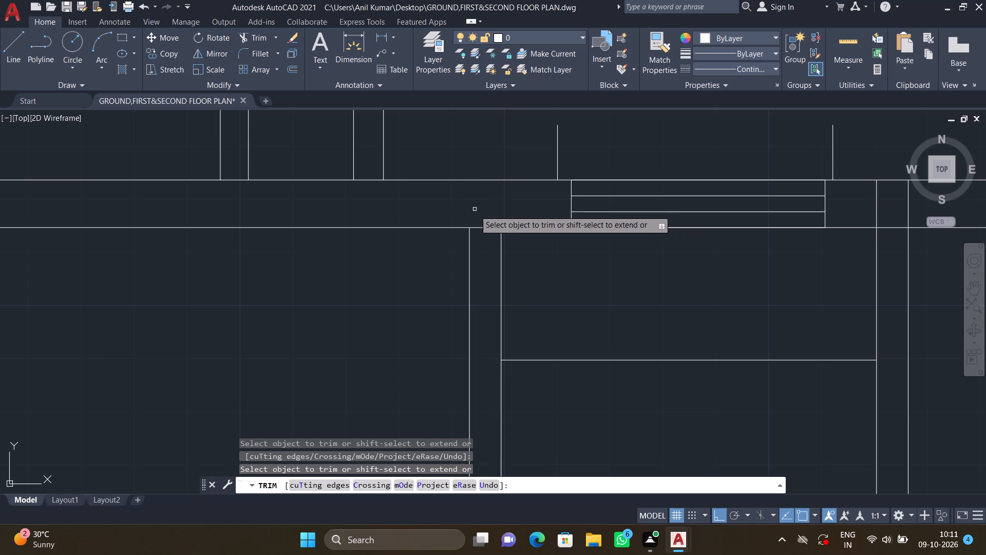
{"action": "left_click", "coordinate": [482, 226]}
Trim the junction where the partition just east of the dashed north window meets the north exterior wall.
{"action": "scroll", "coordinate": [518, 252], "scroll_direction": "down", "scroll_amount": 3}
{"action": "middle_click_drag", "start_coordinate": [545, 272], "coordinate": [415, 237]}
{"action": "scroll", "coordinate": [479, 209], "scroll_direction": "up", "scroll_amount": 2}
{"action": "left_click", "coordinate": [472, 198]}
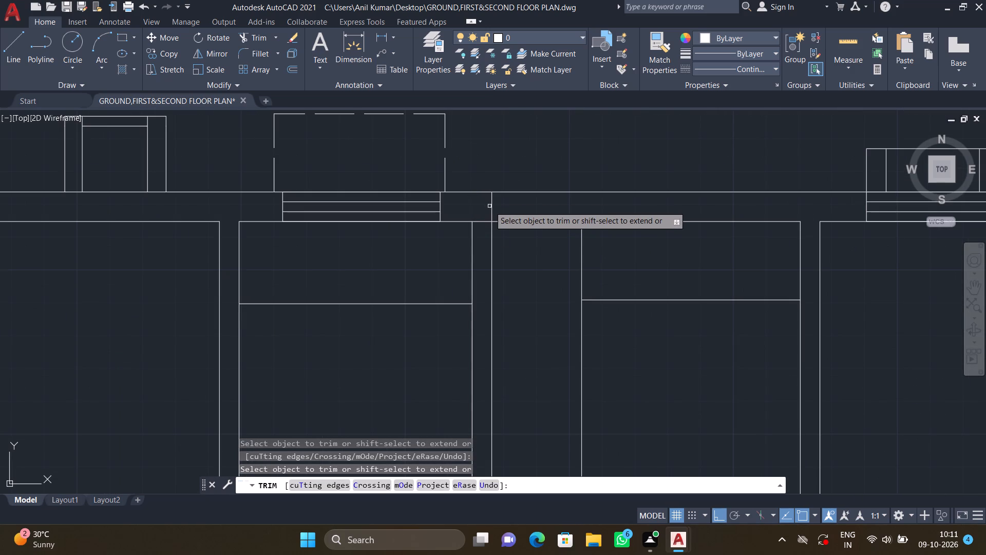
{"action": "left_click", "coordinate": [490, 206]}
{"action": "scroll", "coordinate": [481, 222], "scroll_direction": "up", "scroll_amount": 2}
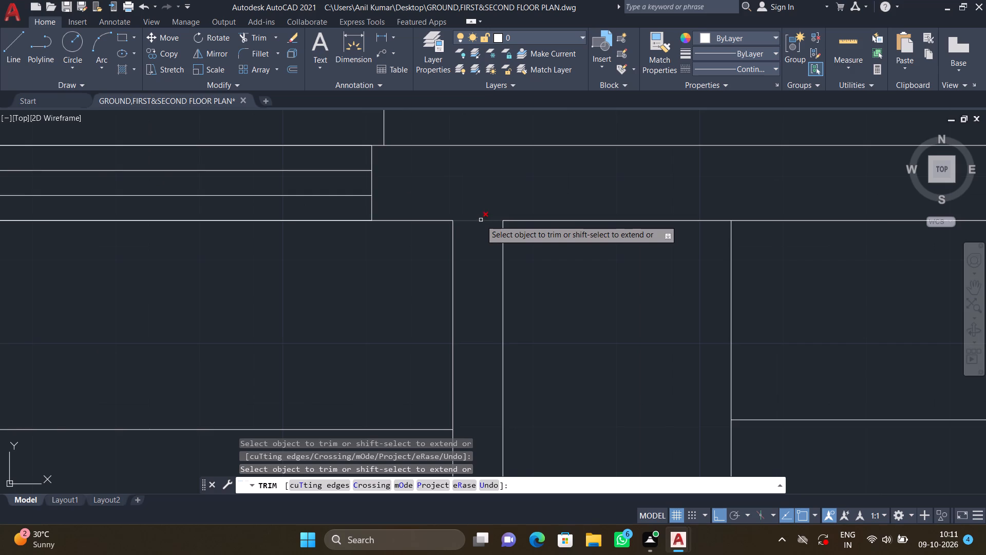
{"action": "left_click", "coordinate": [481, 220]}
Trim the junction where the partition just west of the northeast window meets the large east room's north wall.
{"action": "scroll", "coordinate": [524, 301], "scroll_direction": "down", "scroll_amount": 4}
{"action": "middle_click_drag", "start_coordinate": [501, 297], "coordinate": [411, 237]}
{"action": "scroll", "coordinate": [414, 241], "scroll_direction": "down", "scroll_amount": 3}
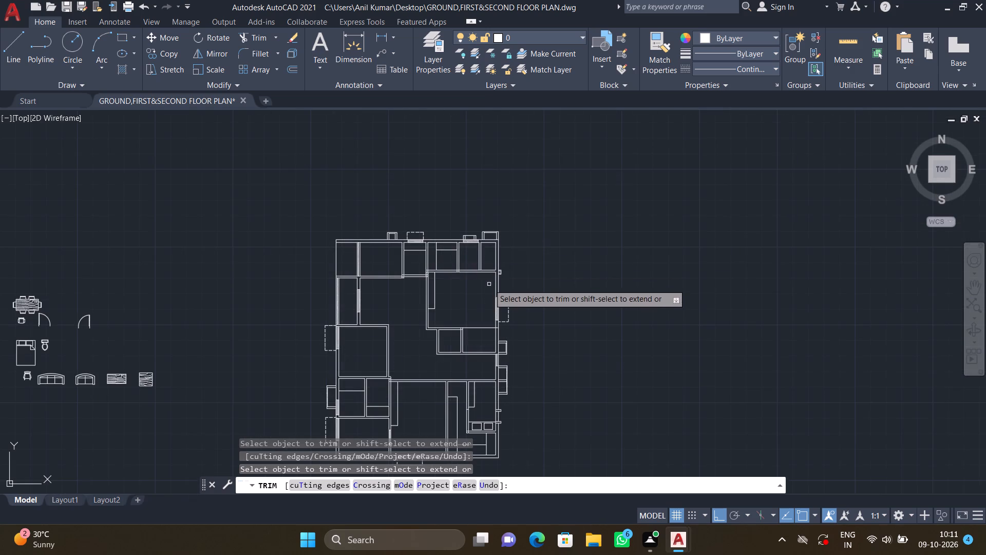
{"action": "scroll", "coordinate": [486, 242], "scroll_direction": "up", "scroll_amount": 3}
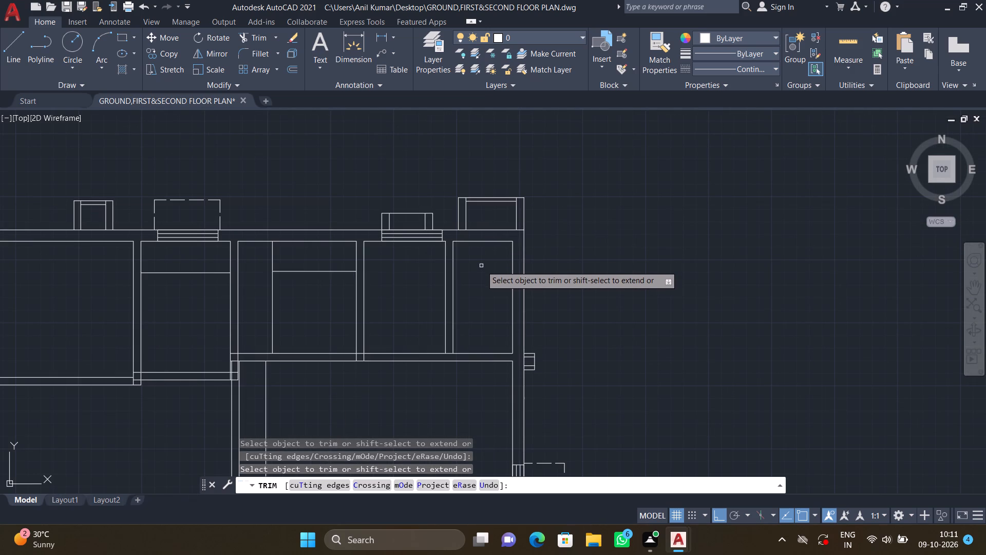
{"action": "scroll", "coordinate": [448, 262], "scroll_direction": "down", "scroll_amount": 1}
{"action": "middle_click_drag", "start_coordinate": [384, 337], "coordinate": [406, 291]}
{"action": "scroll", "coordinate": [420, 274], "scroll_direction": "up", "scroll_amount": 3}
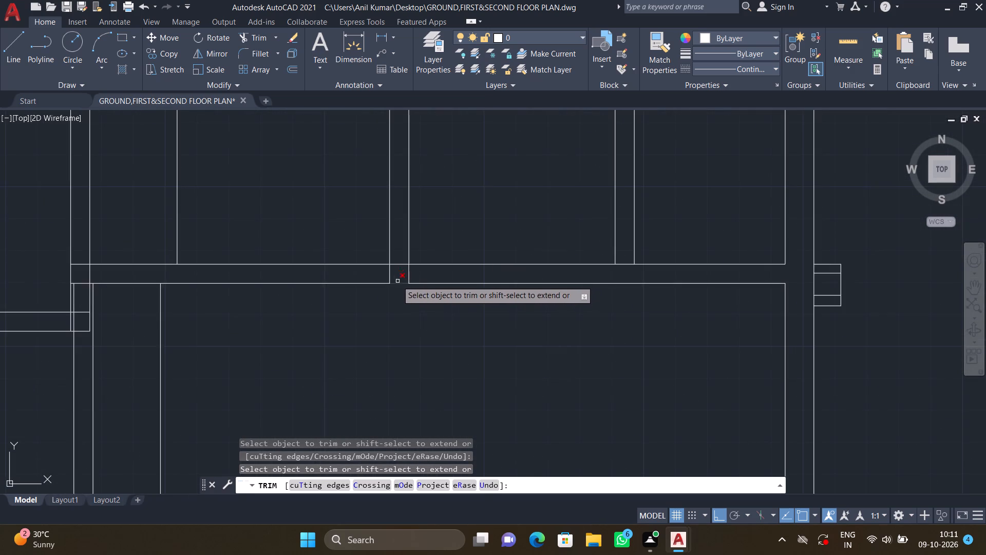
{"action": "scroll", "coordinate": [391, 271], "scroll_direction": "up", "scroll_amount": 3}
{"action": "left_click", "coordinate": [371, 270]}
{"action": "left_click", "coordinate": [382, 274]}
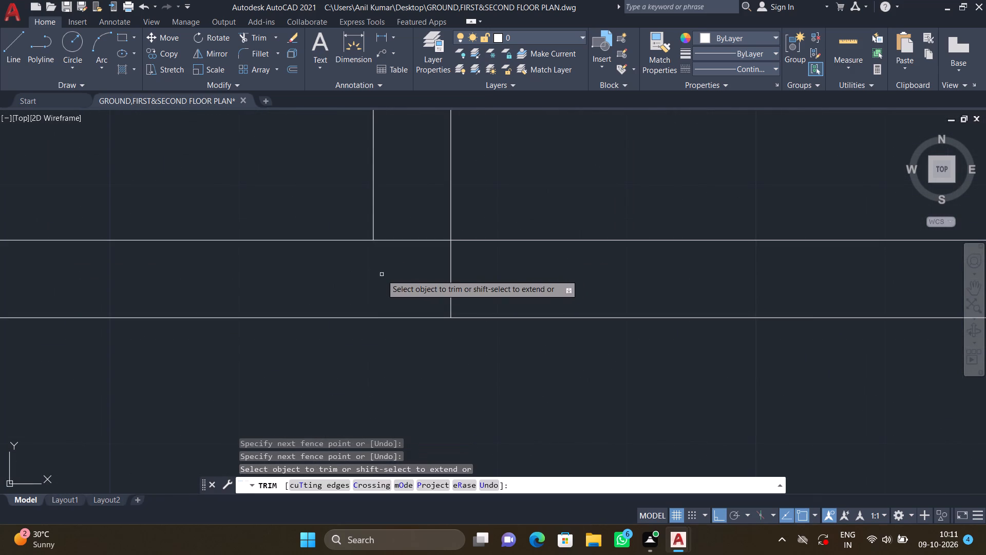
{"action": "left_click", "coordinate": [449, 277]}
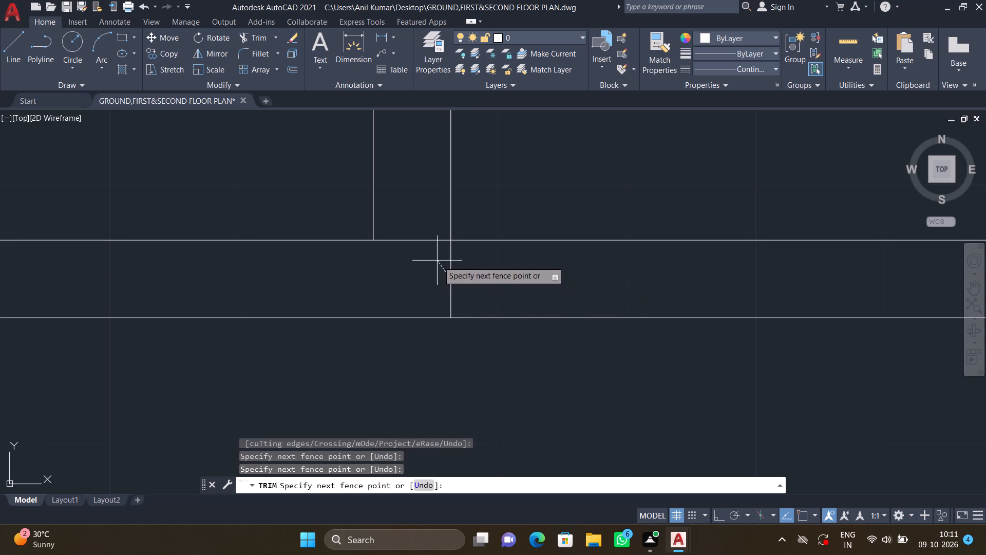
{"action": "left_click", "coordinate": [461, 273]}
{"action": "left_click", "coordinate": [415, 242]}
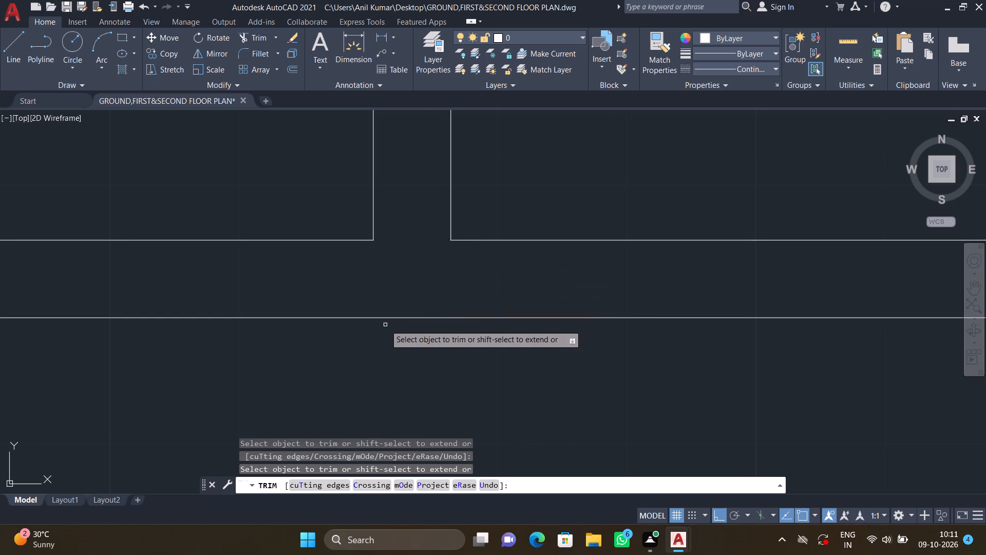
Trim the overlapping wall lines above the northwest corner of the large east room, where its north wall meets the partition.
{"action": "scroll", "coordinate": [385, 329], "scroll_direction": "down", "scroll_amount": 5}
{"action": "middle_click_drag", "start_coordinate": [332, 347], "coordinate": [420, 281]}
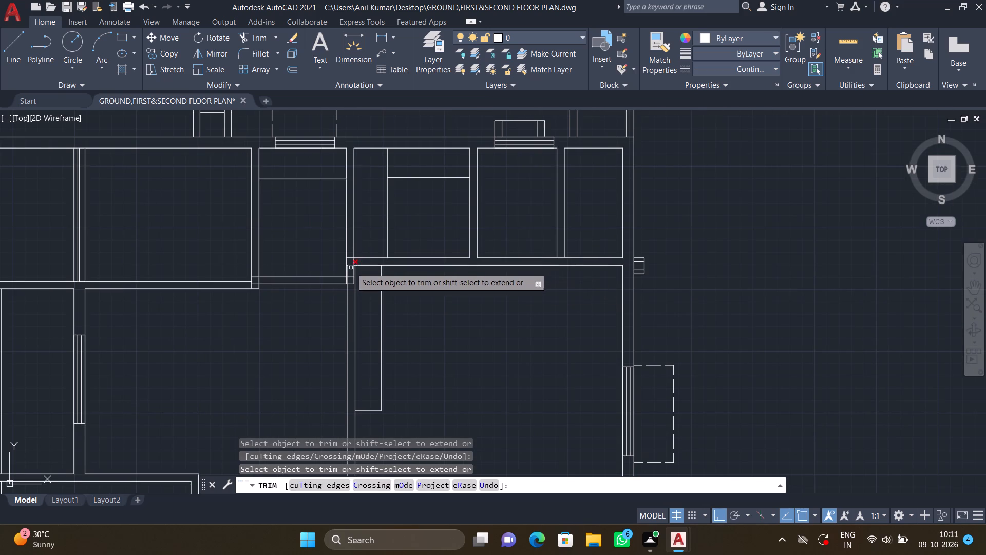
{"action": "scroll", "coordinate": [350, 268], "scroll_direction": "up", "scroll_amount": 4}
{"action": "scroll", "coordinate": [335, 205], "scroll_direction": "up", "scroll_amount": 2}
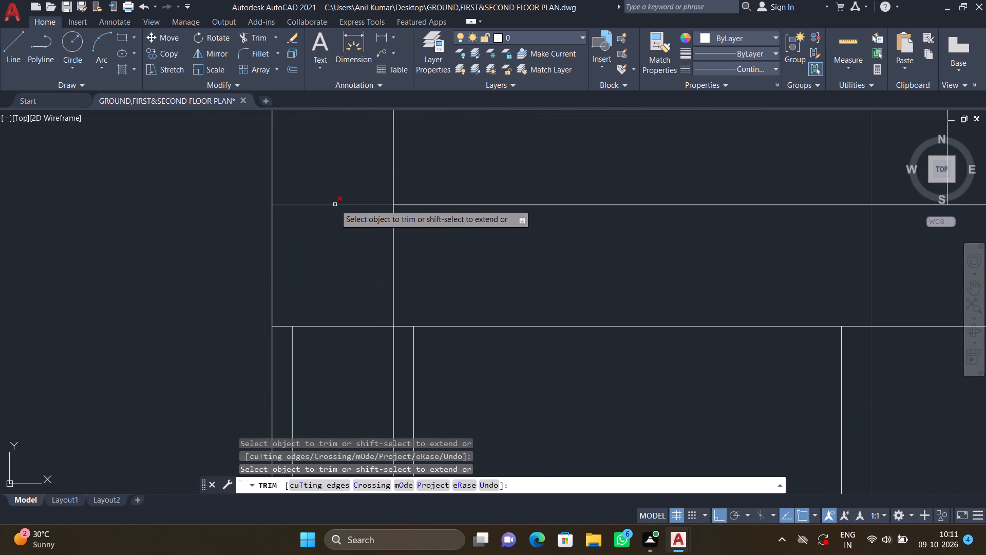
{"action": "left_click", "coordinate": [335, 204]}
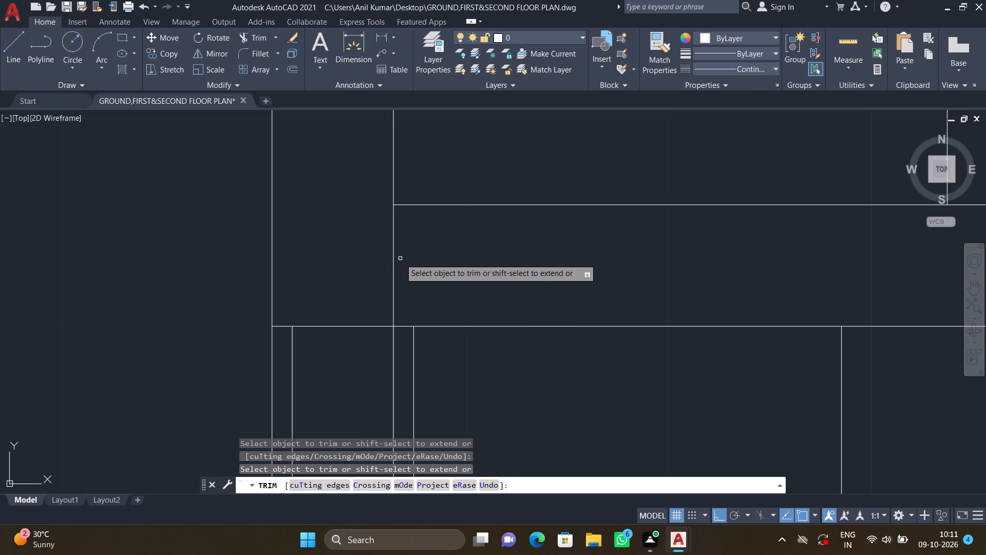
{"action": "left_click", "coordinate": [391, 250]}
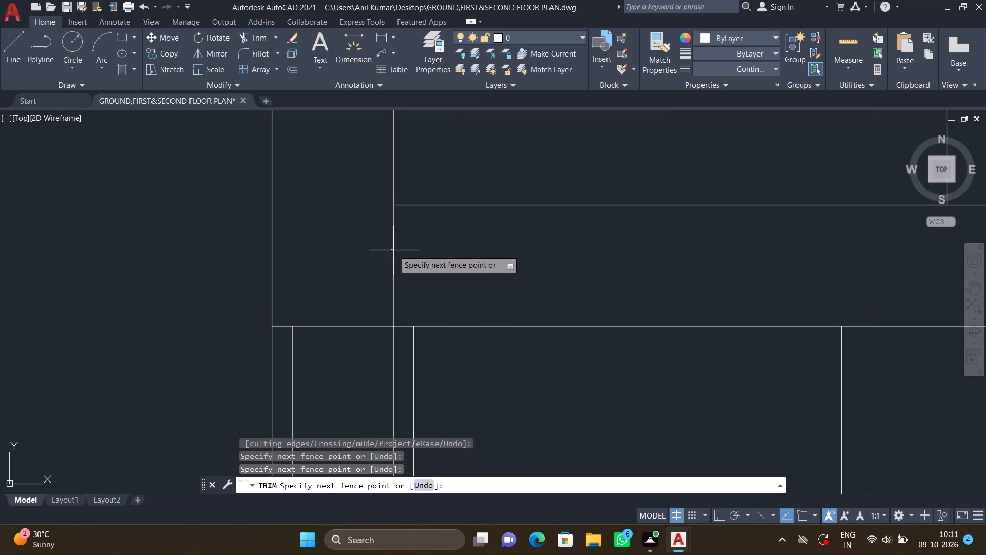
{"action": "left_click", "coordinate": [399, 252]}
Trim the partition line crossing the west end of the central hall's south wall.
{"action": "scroll", "coordinate": [458, 266], "scroll_direction": "down", "scroll_amount": 7}
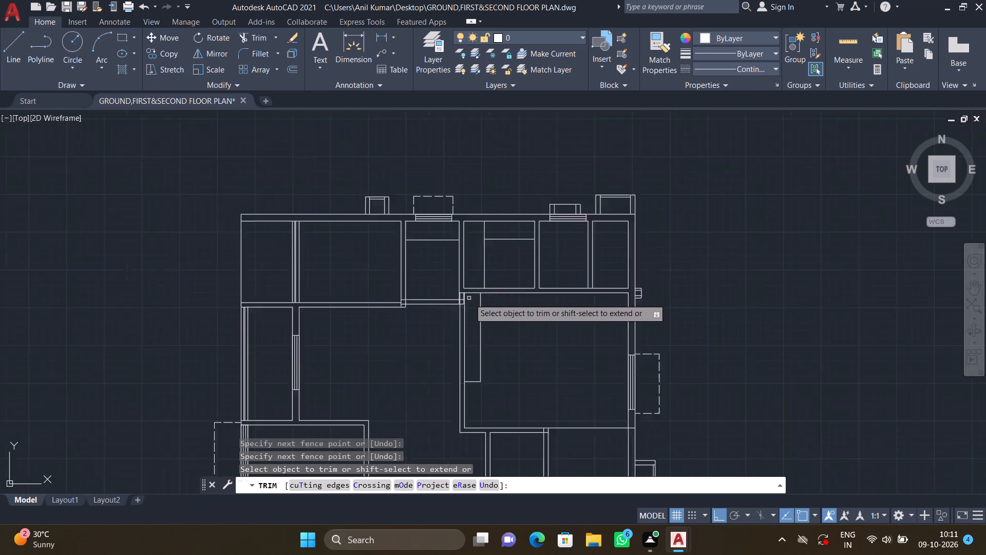
{"action": "scroll", "coordinate": [469, 299], "scroll_direction": "down", "scroll_amount": 1}
{"action": "middle_click_drag", "start_coordinate": [497, 332], "coordinate": [458, 286]}
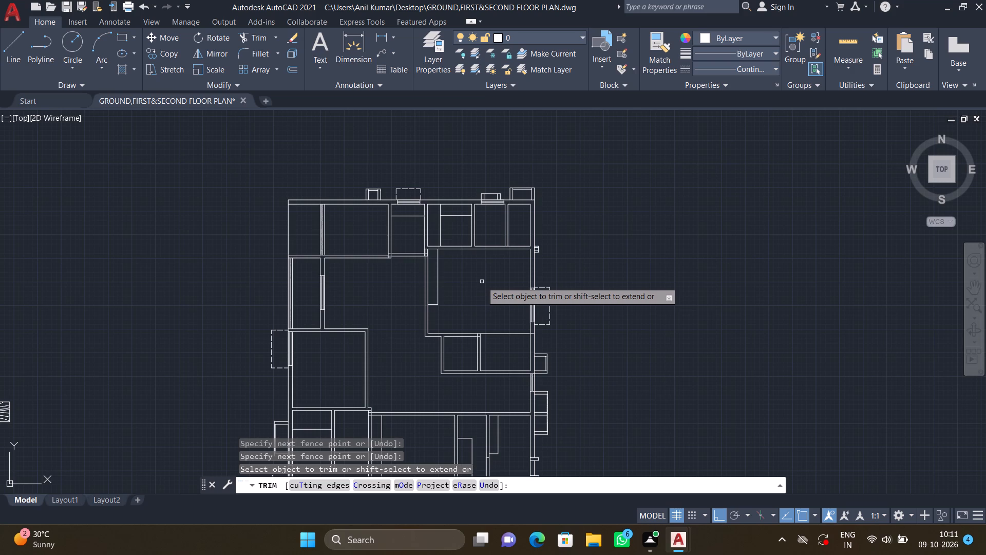
{"action": "middle_click_drag", "start_coordinate": [395, 379], "coordinate": [397, 338]}
{"action": "middle_click_drag", "start_coordinate": [395, 332], "coordinate": [401, 300]}
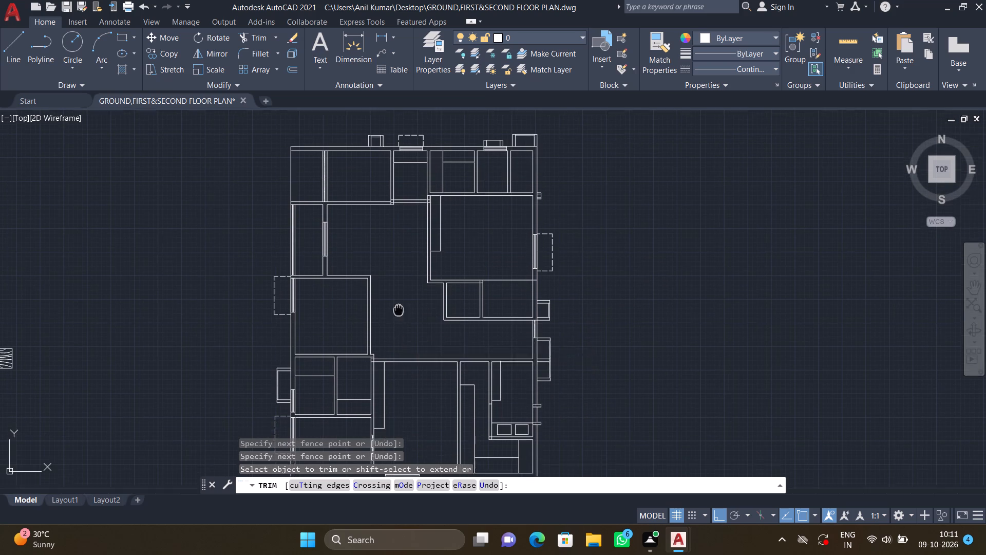
{"action": "middle_click_drag", "start_coordinate": [401, 300], "coordinate": [403, 280]}
{"action": "scroll", "coordinate": [383, 324], "scroll_direction": "up", "scroll_amount": 3}
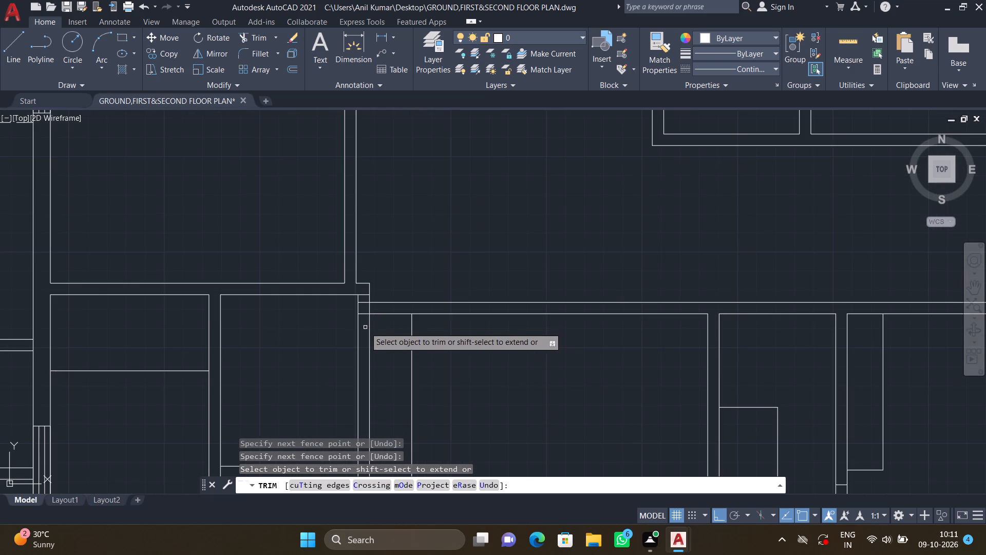
{"action": "middle_click_drag", "start_coordinate": [378, 318], "coordinate": [433, 262]}
{"action": "scroll", "coordinate": [419, 252], "scroll_direction": "up", "scroll_amount": 2}
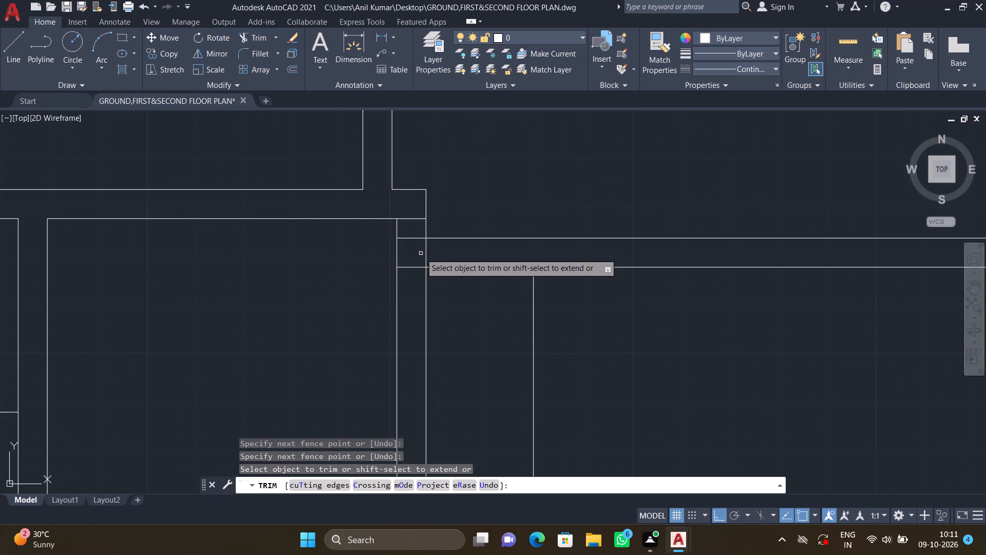
{"action": "left_click", "coordinate": [426, 253]}
Trim the large east room's south wall line where it runs into the east exterior wall.
{"action": "scroll", "coordinate": [495, 285], "scroll_direction": "down", "scroll_amount": 4}
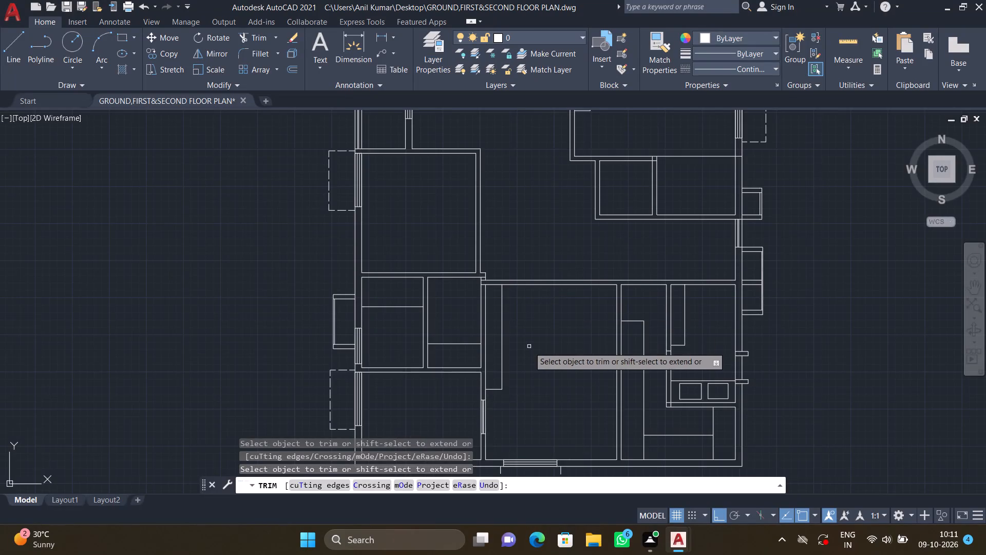
{"action": "middle_click_drag", "start_coordinate": [521, 342], "coordinate": [470, 309]}
{"action": "scroll", "coordinate": [475, 310], "scroll_direction": "down", "scroll_amount": 2}
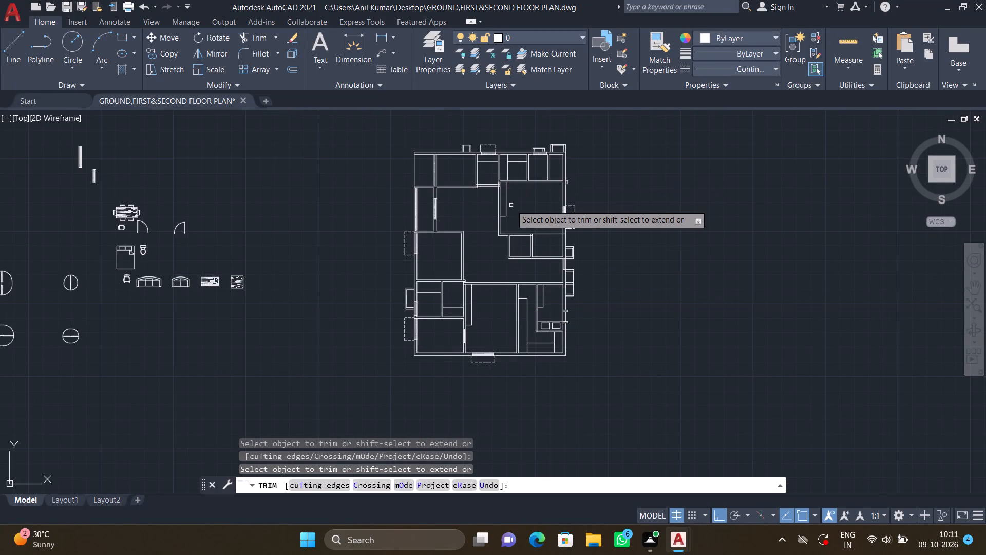
{"action": "scroll", "coordinate": [505, 151], "scroll_direction": "up", "scroll_amount": 2}
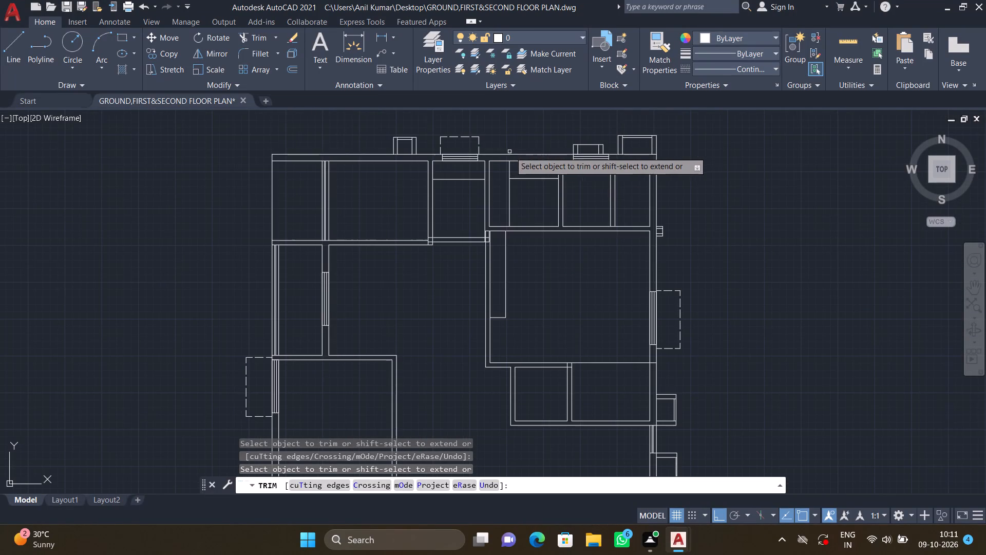
{"action": "middle_click_drag", "start_coordinate": [534, 269], "coordinate": [512, 269]}
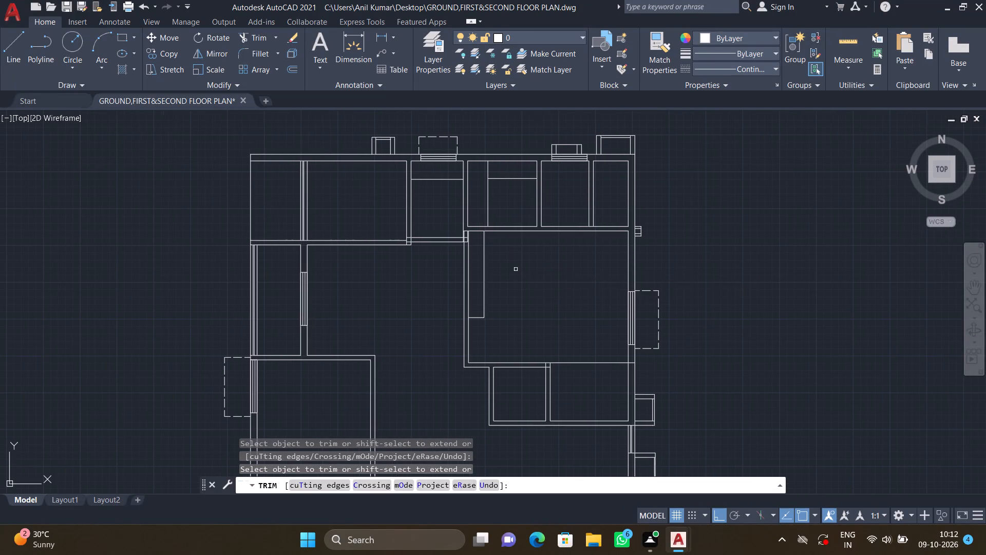
{"action": "middle_click_drag", "start_coordinate": [539, 307], "coordinate": [495, 250]}
{"action": "scroll", "coordinate": [584, 314], "scroll_direction": "up", "scroll_amount": 3}
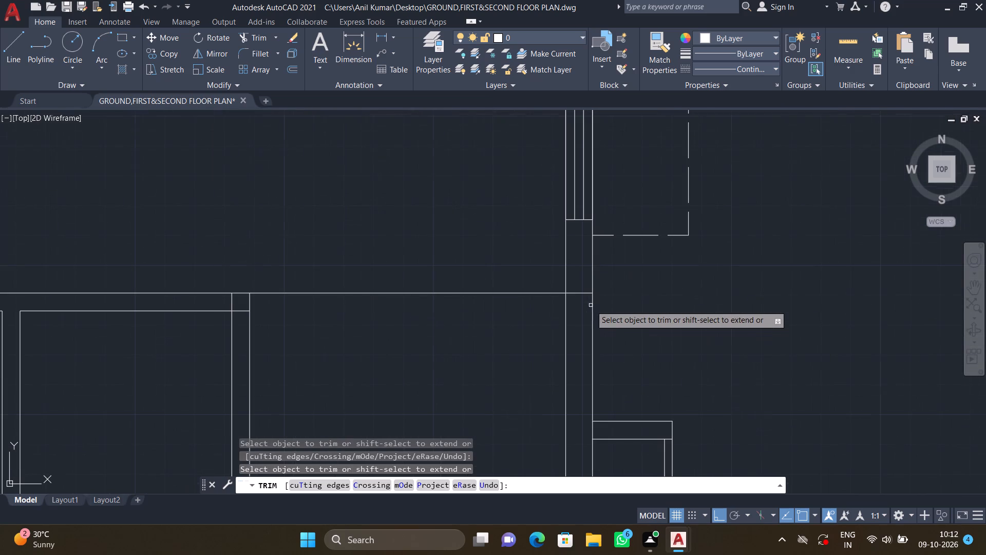
{"action": "left_click", "coordinate": [579, 292]}
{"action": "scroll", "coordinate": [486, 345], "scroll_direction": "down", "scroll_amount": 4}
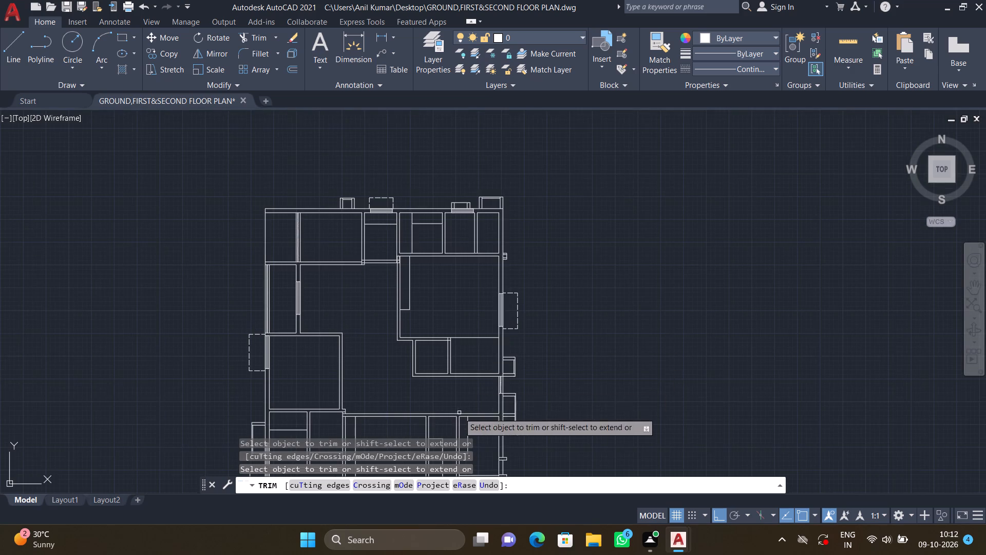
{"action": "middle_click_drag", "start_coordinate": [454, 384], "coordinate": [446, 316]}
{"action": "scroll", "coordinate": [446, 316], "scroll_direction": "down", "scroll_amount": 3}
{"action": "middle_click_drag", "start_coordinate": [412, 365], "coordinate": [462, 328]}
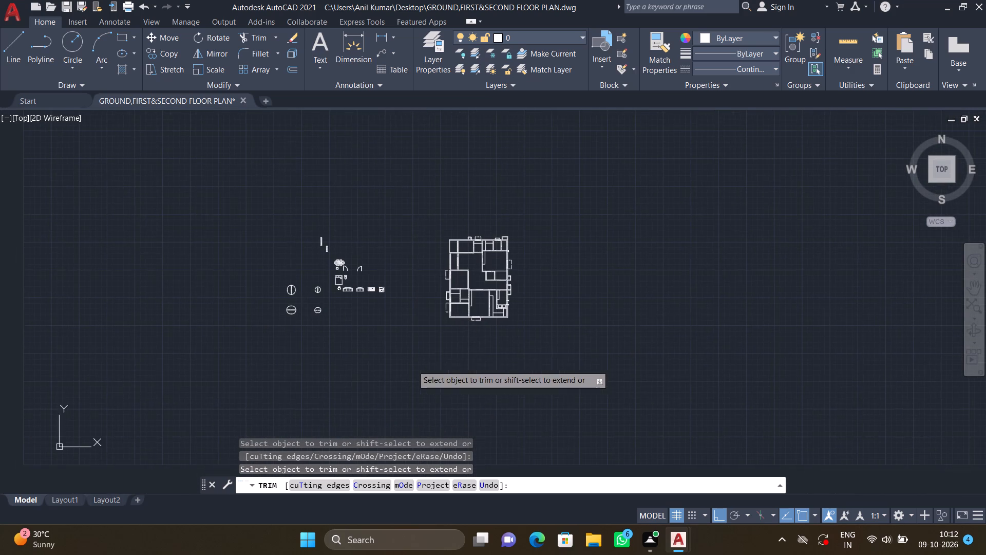
Trim the overlapping wall lines at the southwest corner of the southeast room containing the two small rectangles.
{"action": "scroll", "coordinate": [458, 318], "scroll_direction": "up", "scroll_amount": 6}
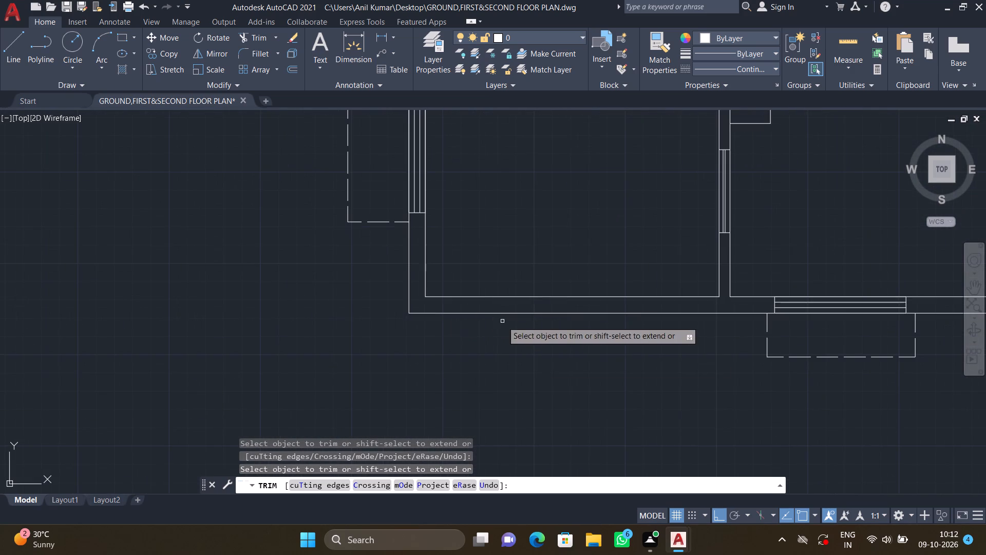
{"action": "middle_click_drag", "start_coordinate": [542, 369], "coordinate": [387, 373]}
{"action": "scroll", "coordinate": [389, 376], "scroll_direction": "down", "scroll_amount": 3}
{"action": "middle_click_drag", "start_coordinate": [473, 382], "coordinate": [388, 376]}
{"action": "scroll", "coordinate": [396, 377], "scroll_direction": "down", "scroll_amount": 2}
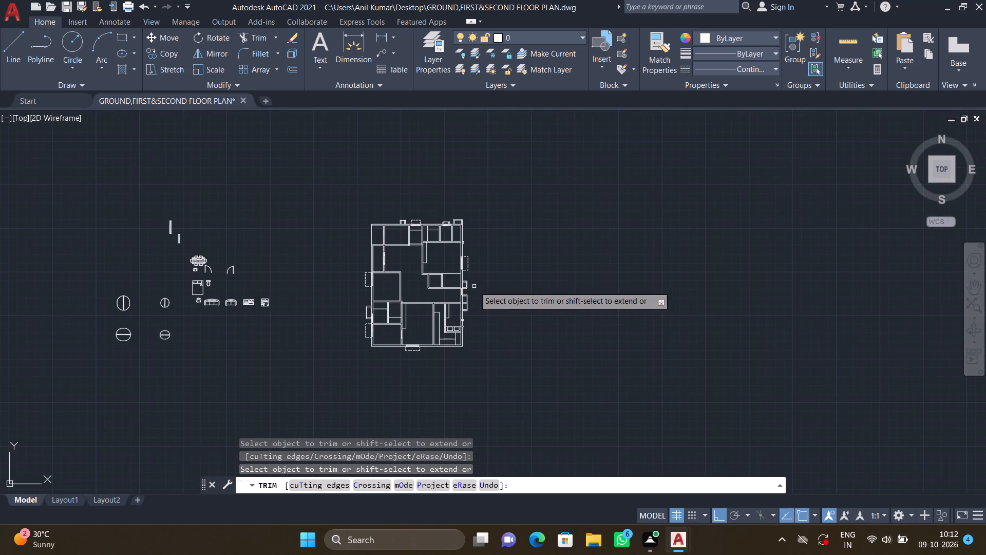
{"action": "scroll", "coordinate": [459, 330], "scroll_direction": "up", "scroll_amount": 3}
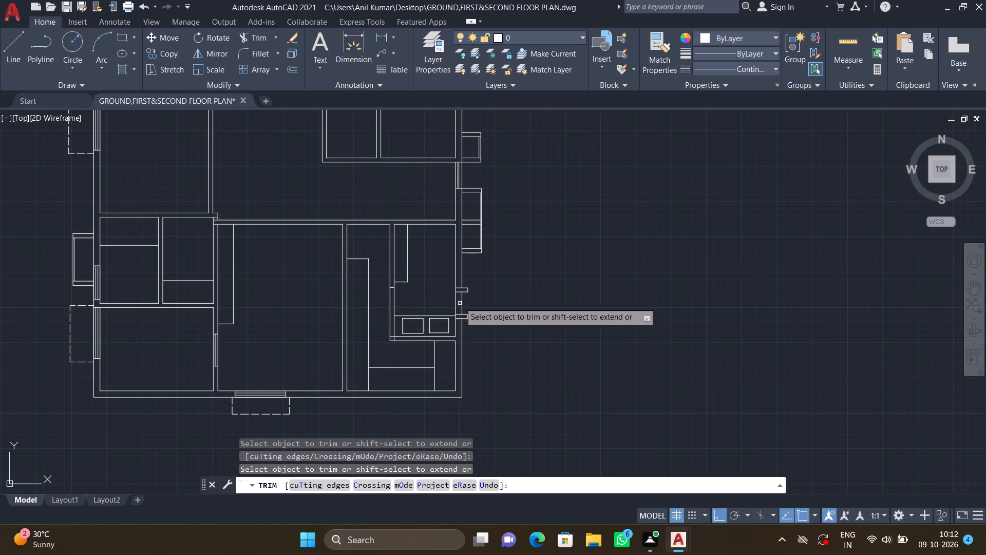
{"action": "scroll", "coordinate": [458, 295], "scroll_direction": "up", "scroll_amount": 2}
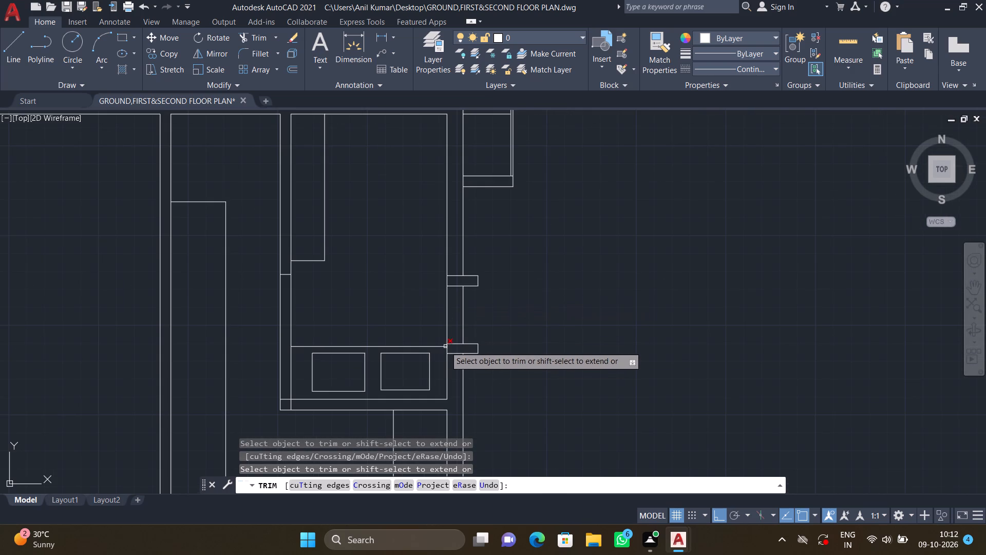
{"action": "middle_click_drag", "start_coordinate": [297, 406], "coordinate": [368, 335]}
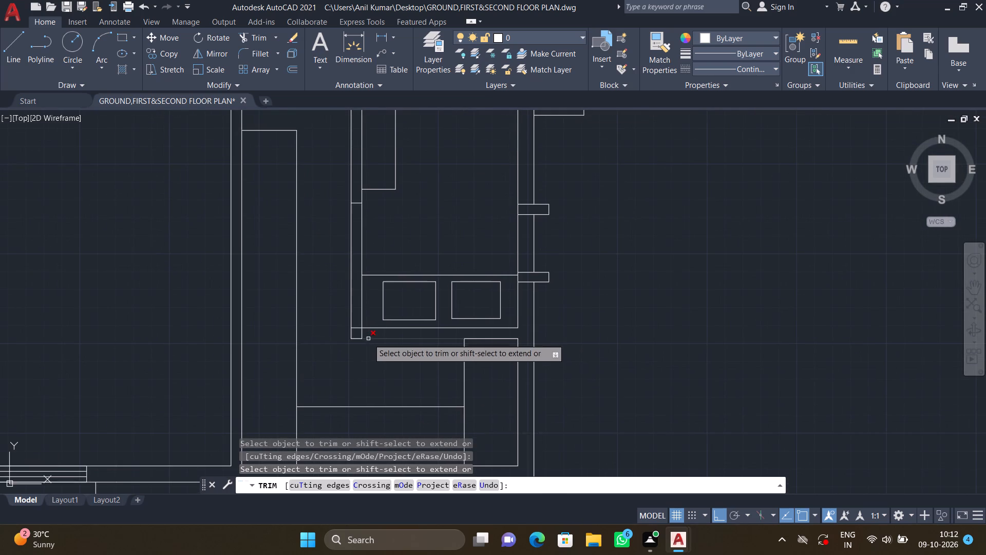
{"action": "scroll", "coordinate": [358, 337], "scroll_direction": "up", "scroll_amount": 2}
{"action": "left_click", "coordinate": [362, 329]}
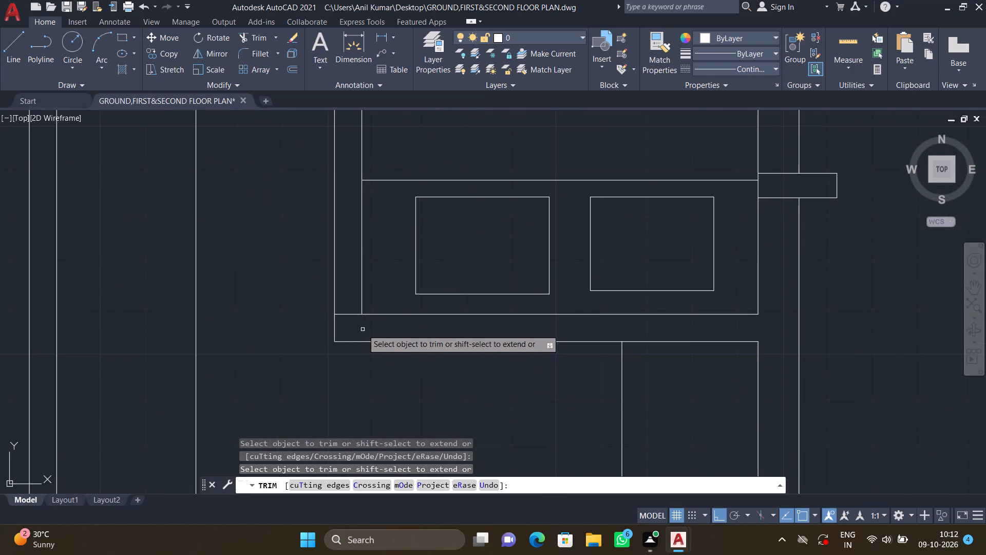
{"action": "left_click", "coordinate": [350, 315]}
Trim the short line crossing the west partition of that southeast room, just north of the counter with the rectangles.
{"action": "scroll", "coordinate": [358, 273], "scroll_direction": "down", "scroll_amount": 3}
{"action": "middle_click_drag", "start_coordinate": [360, 234], "coordinate": [364, 247]}
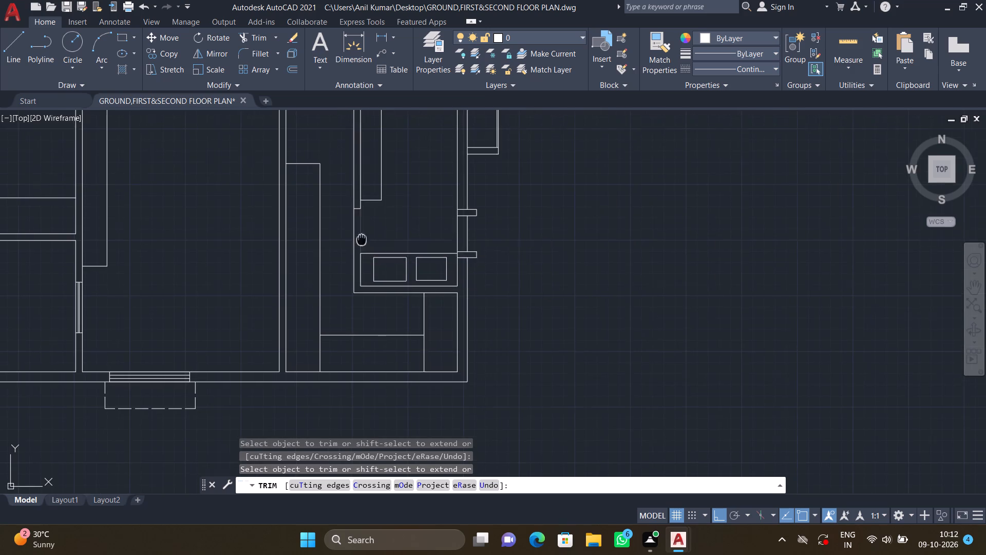
{"action": "middle_click_drag", "start_coordinate": [364, 247], "coordinate": [380, 307]}
{"action": "scroll", "coordinate": [368, 279], "scroll_direction": "up", "scroll_amount": 2}
{"action": "left_click", "coordinate": [382, 276]}
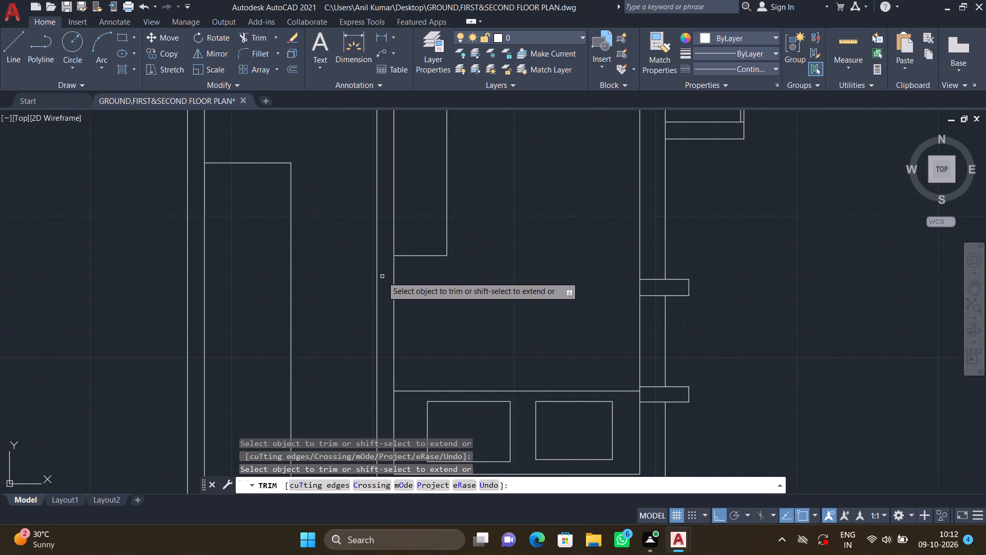
Trim both south wall lines of the small room below the dashed north window where they cross its west partition.
{"action": "scroll", "coordinate": [390, 239], "scroll_direction": "down", "scroll_amount": 2}
{"action": "middle_click_drag", "start_coordinate": [395, 228], "coordinate": [398, 300]}
{"action": "scroll", "coordinate": [410, 267], "scroll_direction": "down", "scroll_amount": 2}
{"action": "middle_click_drag", "start_coordinate": [355, 282], "coordinate": [403, 298]}
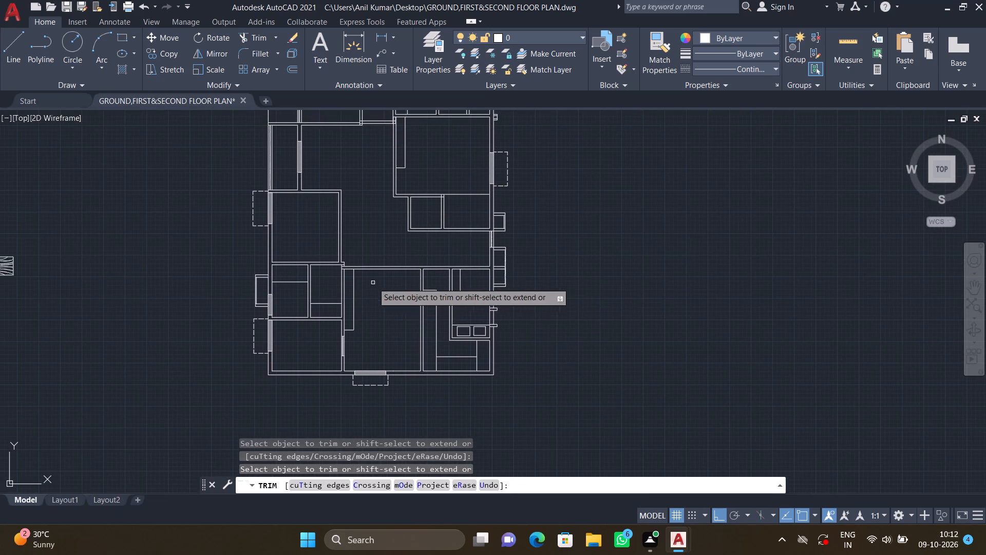
{"action": "scroll", "coordinate": [371, 228], "scroll_direction": "down", "scroll_amount": 2}
{"action": "middle_click_drag", "start_coordinate": [368, 227], "coordinate": [399, 282]}
{"action": "scroll", "coordinate": [362, 234], "scroll_direction": "up", "scroll_amount": 3}
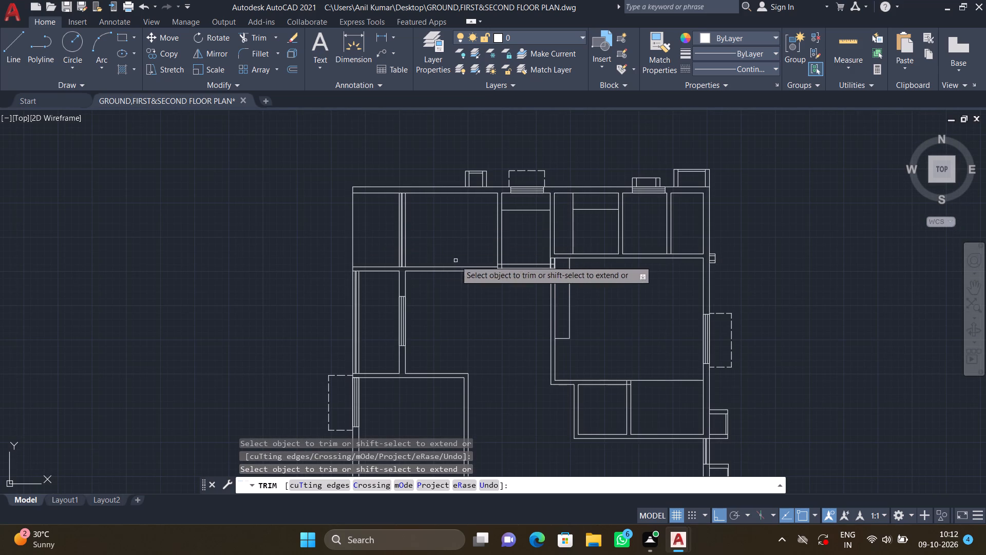
{"action": "scroll", "coordinate": [508, 268], "scroll_direction": "up", "scroll_amount": 1}
{"action": "scroll", "coordinate": [444, 260], "scroll_direction": "up", "scroll_amount": 2}
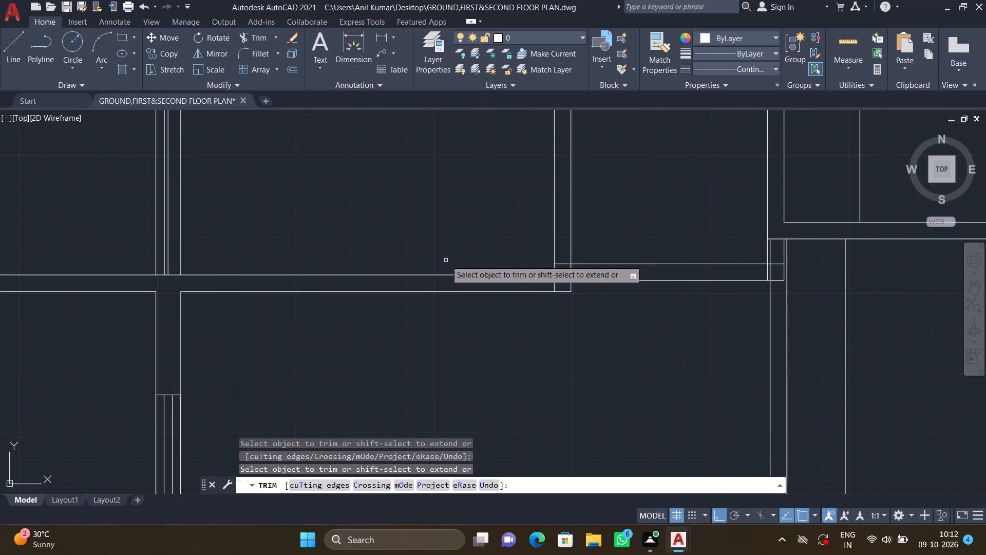
{"action": "middle_click_drag", "start_coordinate": [457, 292], "coordinate": [246, 253]}
{"action": "scroll", "coordinate": [352, 226], "scroll_direction": "up", "scroll_amount": 2}
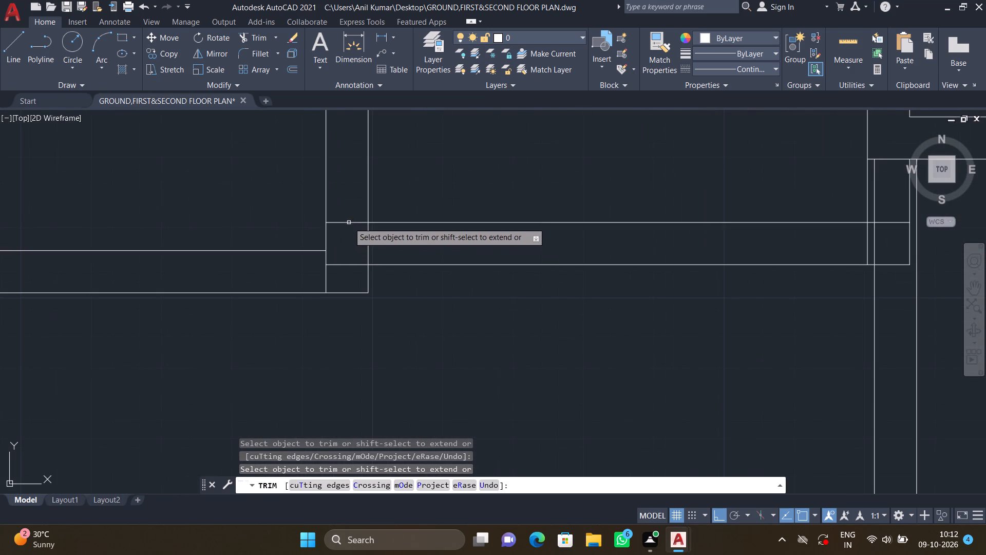
{"action": "left_click", "coordinate": [347, 220]}
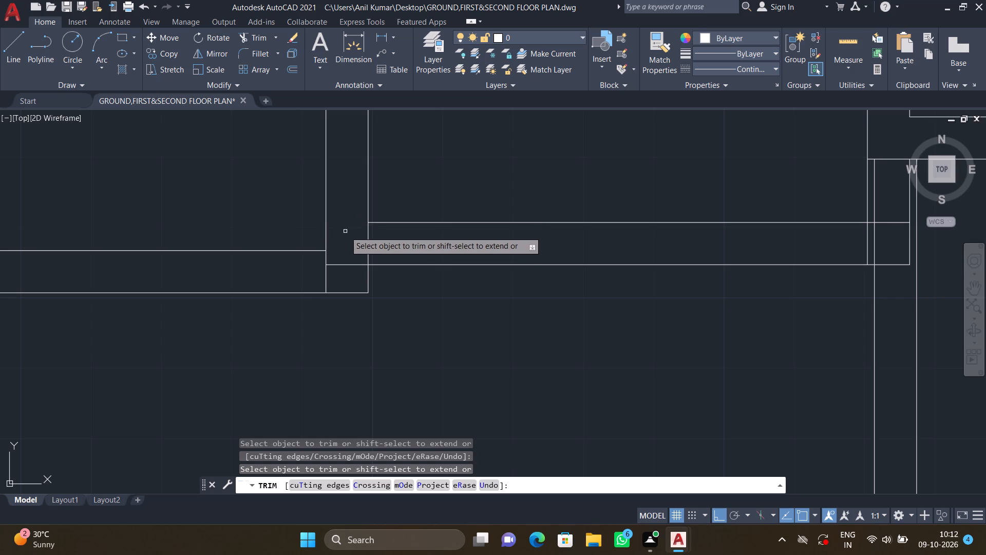
{"action": "left_click", "coordinate": [347, 264]}
Inspect the wall junctions and window projections around the whole plan for leftover overlaps, and end trimming.
{"action": "scroll", "coordinate": [403, 283], "scroll_direction": "down", "scroll_amount": 2}
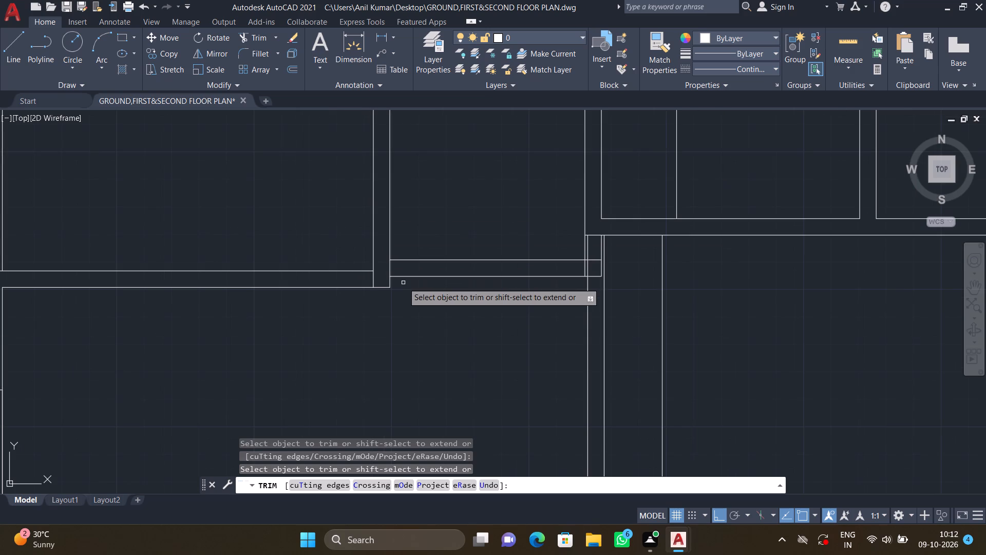
{"action": "middle_click_drag", "start_coordinate": [568, 303], "coordinate": [485, 301]}
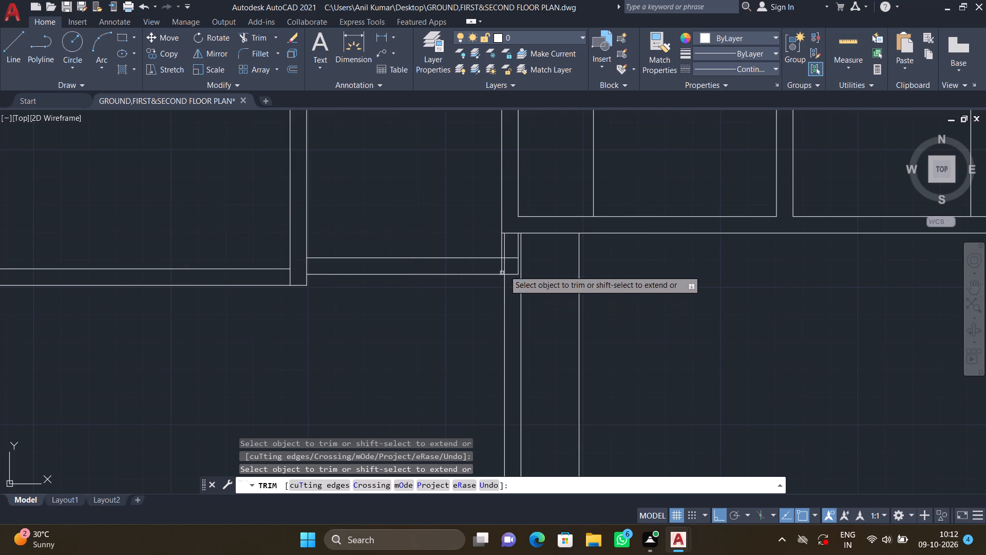
{"action": "scroll", "coordinate": [507, 264], "scroll_direction": "up", "scroll_amount": 5}
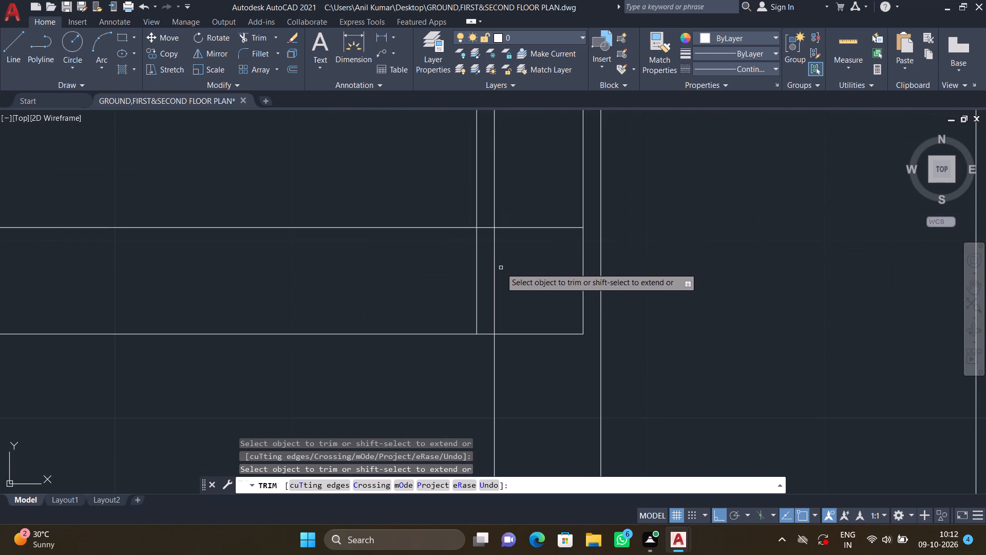
{"action": "scroll", "coordinate": [491, 263], "scroll_direction": "down", "scroll_amount": 2}
{"action": "scroll", "coordinate": [407, 306], "scroll_direction": "down", "scroll_amount": 4}
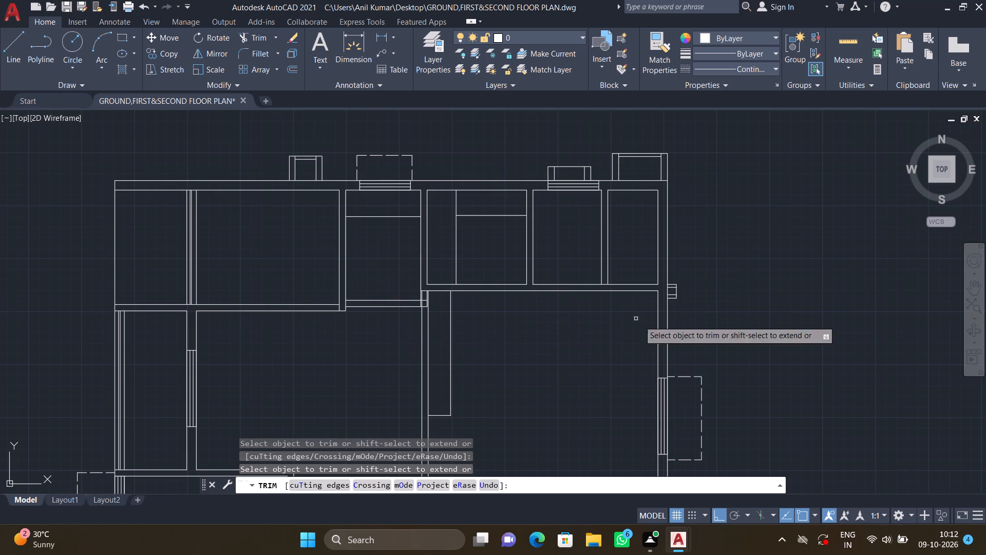
{"action": "middle_click_drag", "start_coordinate": [626, 346], "coordinate": [591, 296]}
{"action": "scroll", "coordinate": [591, 298], "scroll_direction": "down", "scroll_amount": 2}
{"action": "middle_click_drag", "start_coordinate": [536, 339], "coordinate": [513, 252]}
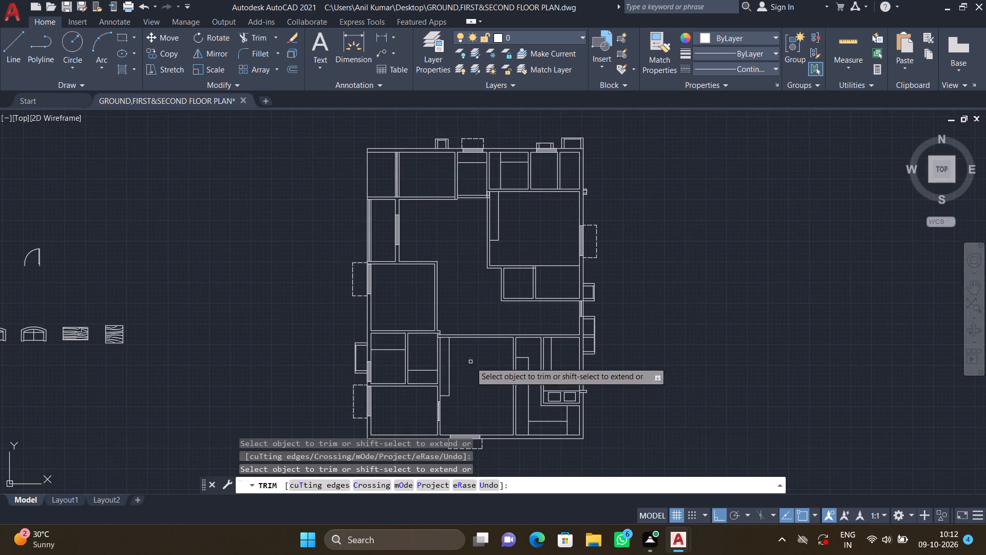
{"action": "middle_click_drag", "start_coordinate": [464, 358], "coordinate": [451, 293]}
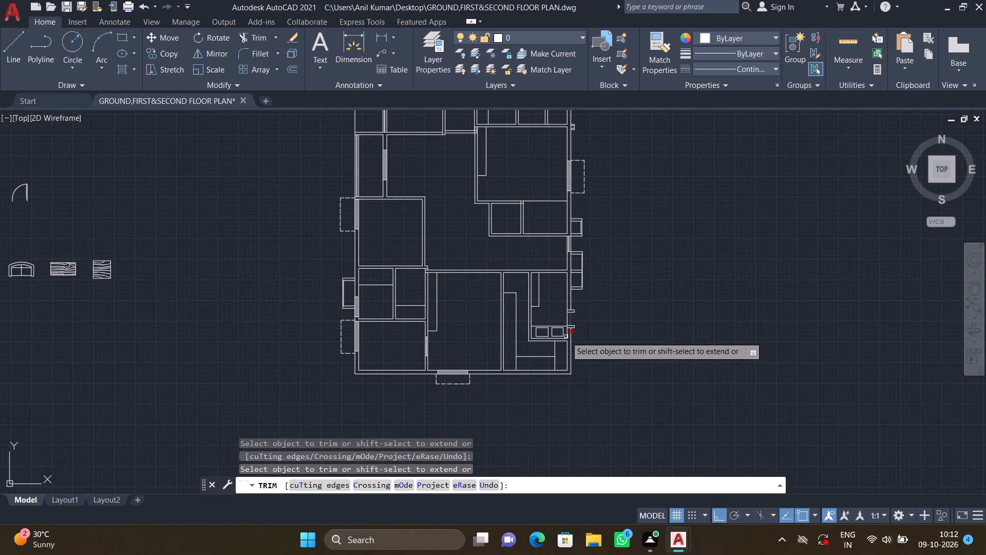
{"action": "scroll", "coordinate": [560, 368], "scroll_direction": "up", "scroll_amount": 2}
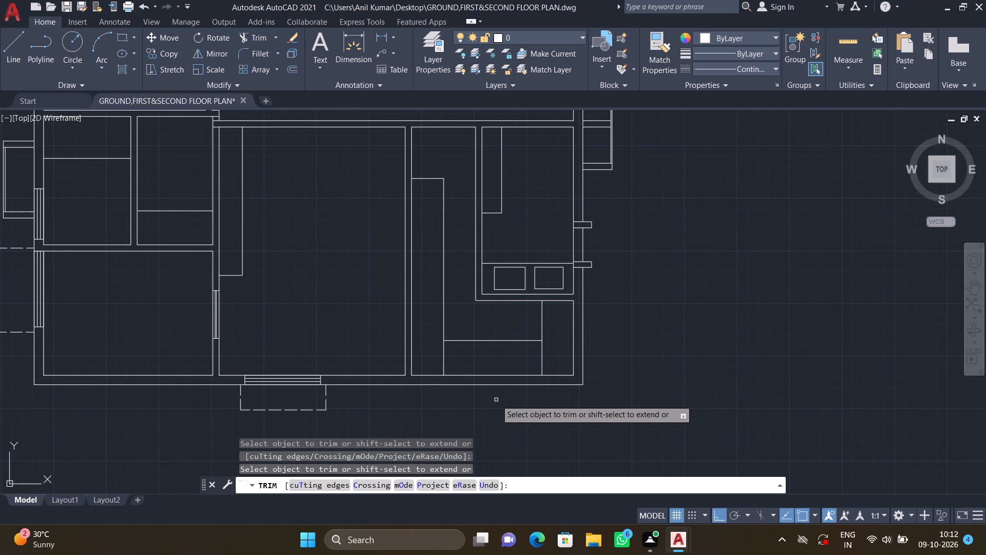
{"action": "scroll", "coordinate": [603, 290], "scroll_direction": "down", "scroll_amount": 2}
{"action": "middle_click_drag", "start_coordinate": [617, 231], "coordinate": [615, 244]}
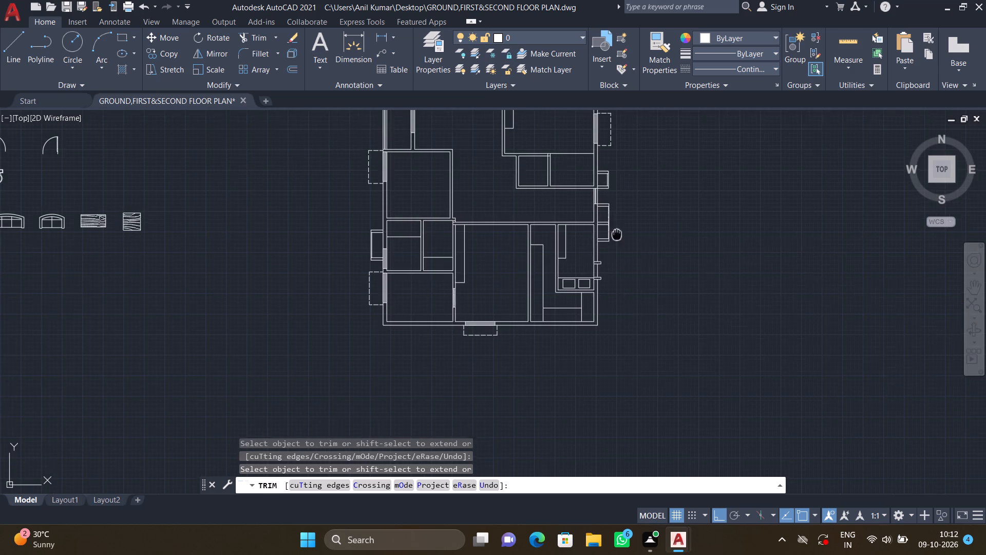
{"action": "middle_click_drag", "start_coordinate": [615, 244], "coordinate": [598, 363]}
{"action": "middle_click_drag", "start_coordinate": [404, 257], "coordinate": [438, 209]}
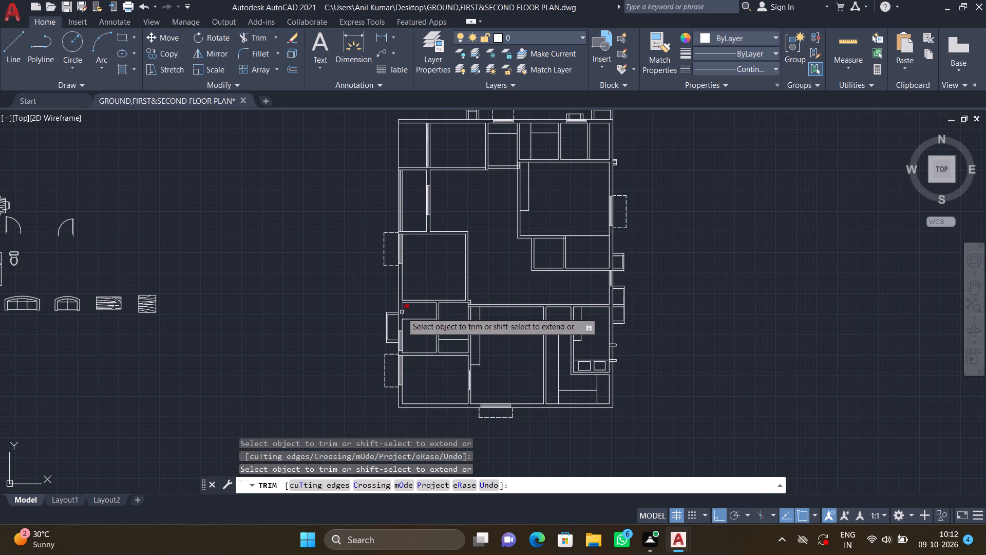
{"action": "scroll", "coordinate": [402, 312], "scroll_direction": "up", "scroll_amount": 2}
{"action": "middle_click_drag", "start_coordinate": [425, 342], "coordinate": [413, 299]}
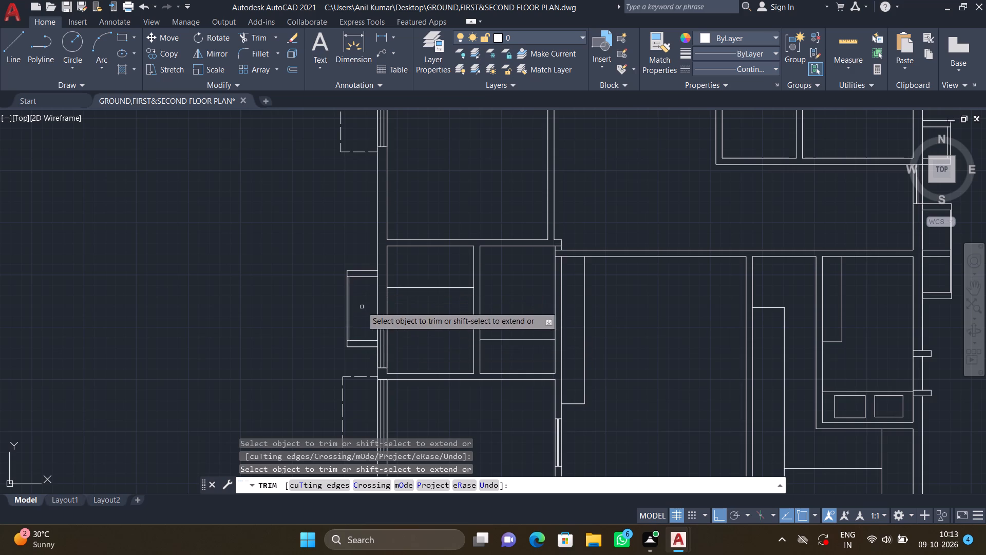
{"action": "middle_click_drag", "start_coordinate": [419, 157], "coordinate": [417, 281]}
{"action": "scroll", "coordinate": [418, 284], "scroll_direction": "down", "scroll_amount": 2}
{"action": "scroll", "coordinate": [406, 179], "scroll_direction": "up", "scroll_amount": 1}
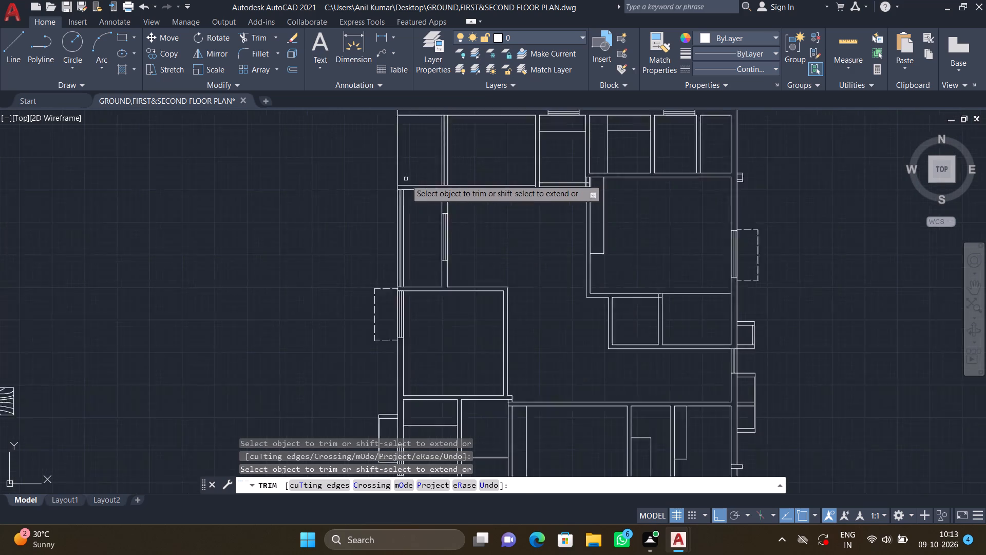
{"action": "scroll", "coordinate": [406, 179], "scroll_direction": "up", "scroll_amount": 1}
{"action": "middle_click_drag", "start_coordinate": [411, 157], "coordinate": [383, 251]}
{"action": "scroll", "coordinate": [384, 247], "scroll_direction": "down", "scroll_amount": 1}
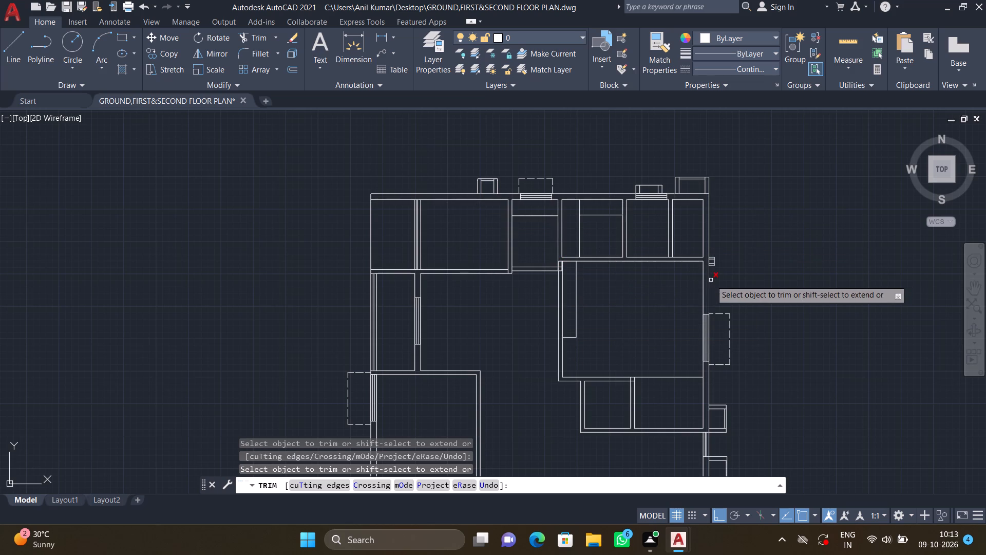
{"action": "middle_click_drag", "start_coordinate": [630, 297], "coordinate": [604, 280]}
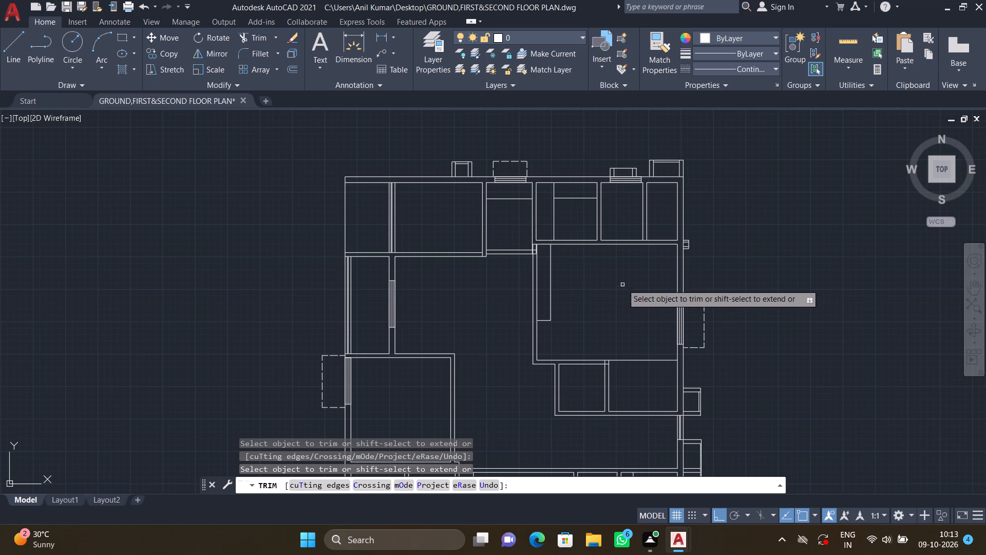
{"action": "scroll", "coordinate": [667, 166], "scroll_direction": "up", "scroll_amount": 2}
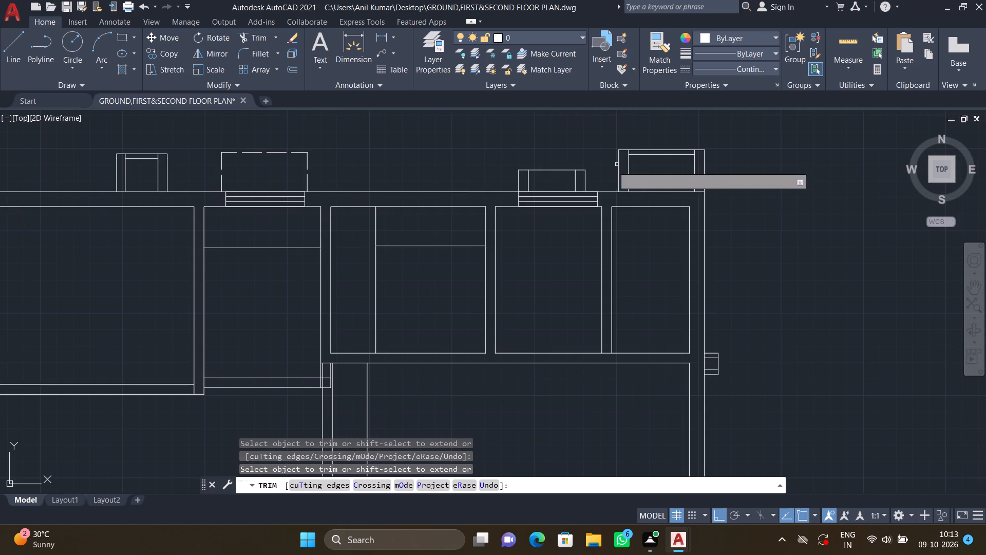
{"action": "middle_click_drag", "start_coordinate": [661, 165], "coordinate": [592, 181]}
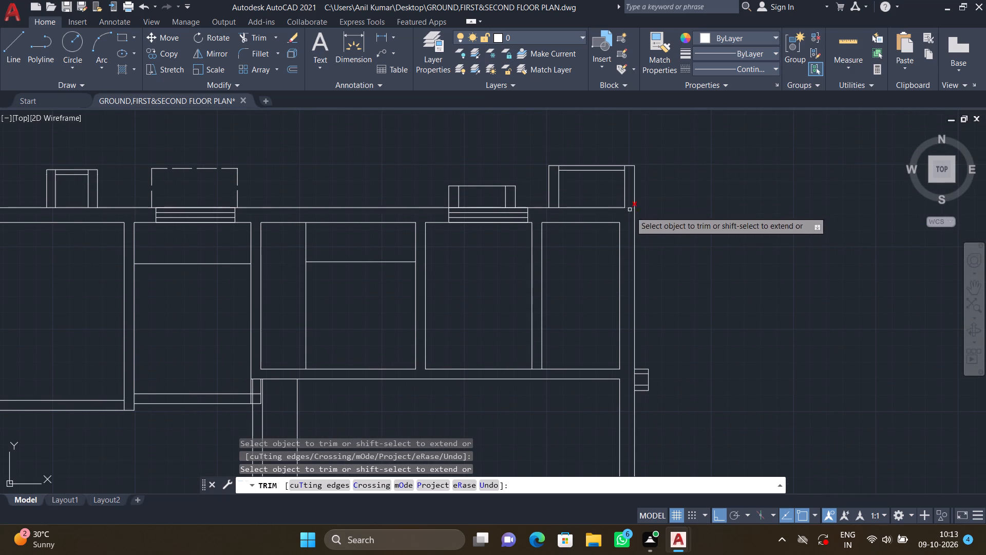
{"action": "scroll", "coordinate": [695, 252], "scroll_direction": "down", "scroll_amount": 1}
{"action": "middle_click_drag", "start_coordinate": [714, 288], "coordinate": [706, 270]}
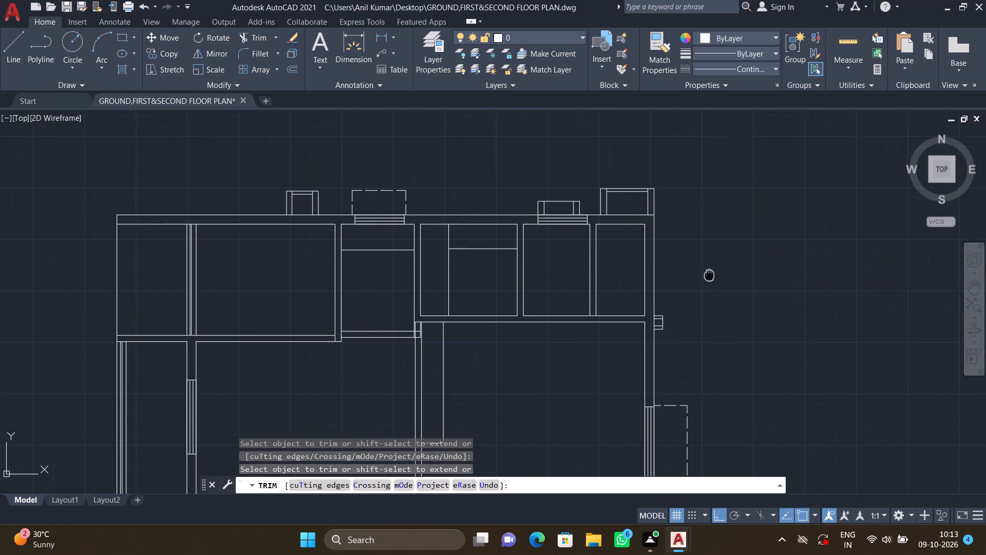
{"action": "middle_click_drag", "start_coordinate": [706, 270], "coordinate": [695, 252]}
{"action": "scroll", "coordinate": [695, 252], "scroll_direction": "down", "scroll_amount": 1}
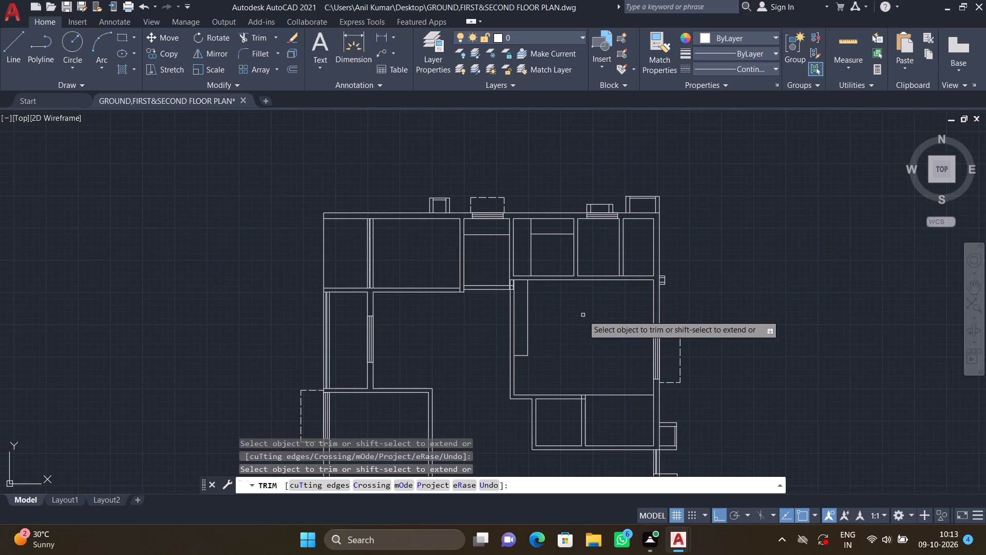
{"action": "middle_click_drag", "start_coordinate": [402, 324], "coordinate": [406, 250]}
{"action": "scroll", "coordinate": [402, 324], "scroll_direction": "down", "scroll_amount": 1}
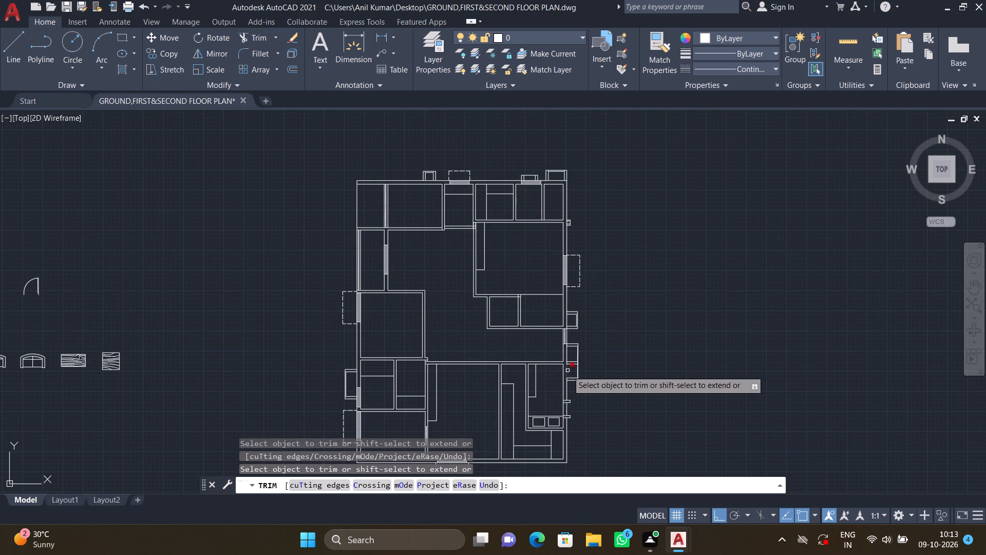
{"action": "key", "text": "Escape"}
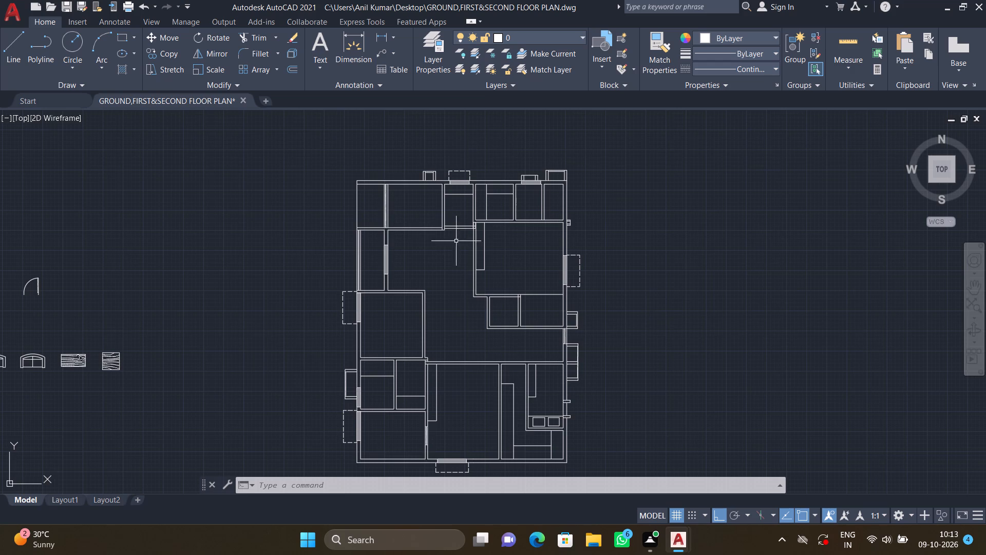
Set the current linetype to the dashed ACAD linetype.
{"action": "middle_click_drag", "start_coordinate": [477, 280], "coordinate": [458, 256]}
{"action": "left_click", "coordinate": [736, 67]}
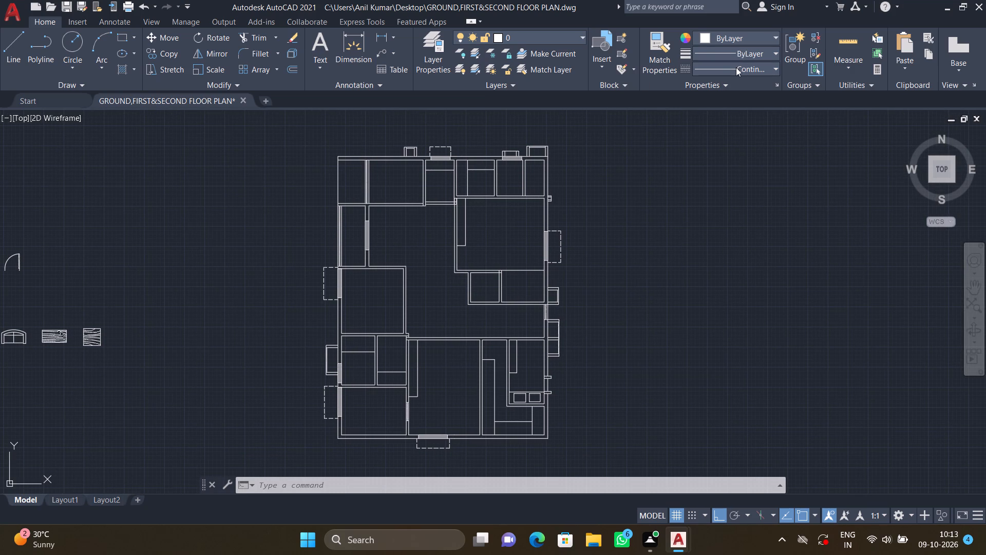
{"action": "left_click", "coordinate": [729, 113]}
{"action": "middle_click_drag", "start_coordinate": [488, 342], "coordinate": [491, 324]}
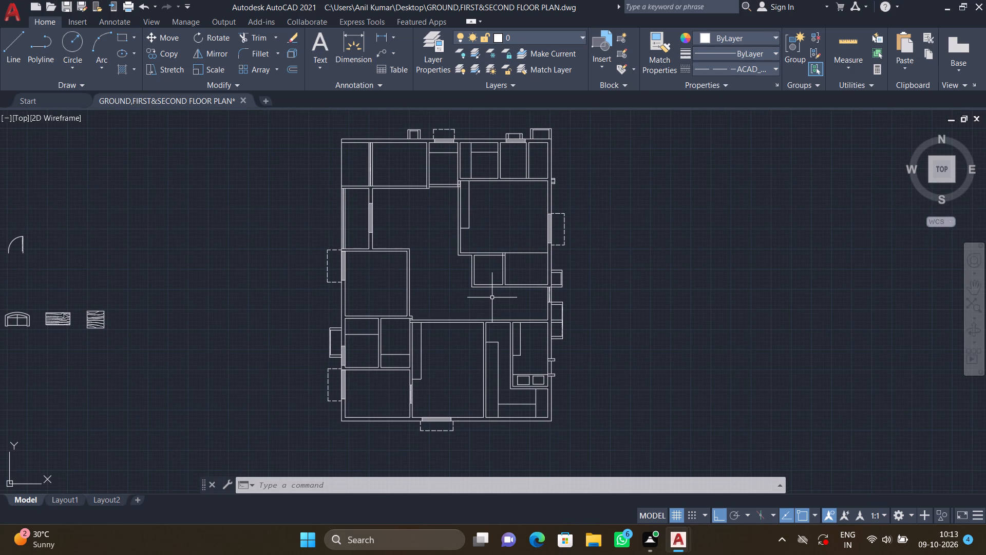
Draw a 6'-10" dashed north-south line across the east corridor, just inside the small room's southwest corner, between the facing wall lines.
{"action": "key", "text": "l"}
{"action": "key", "text": "Return"}
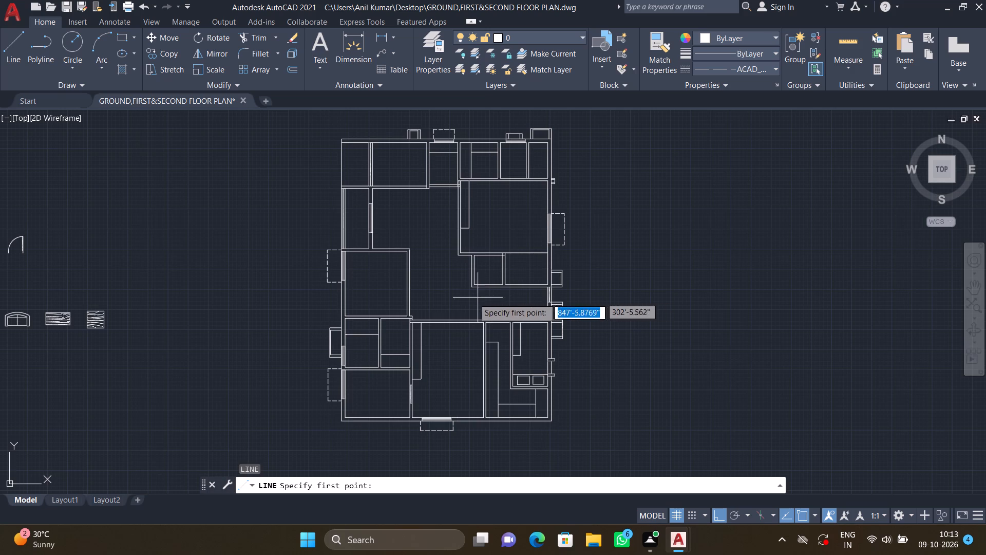
{"action": "scroll", "coordinate": [470, 285], "scroll_direction": "up", "scroll_amount": 2}
{"action": "middle_click_drag", "start_coordinate": [480, 307], "coordinate": [464, 259]}
{"action": "scroll", "coordinate": [465, 234], "scroll_direction": "up", "scroll_amount": 1}
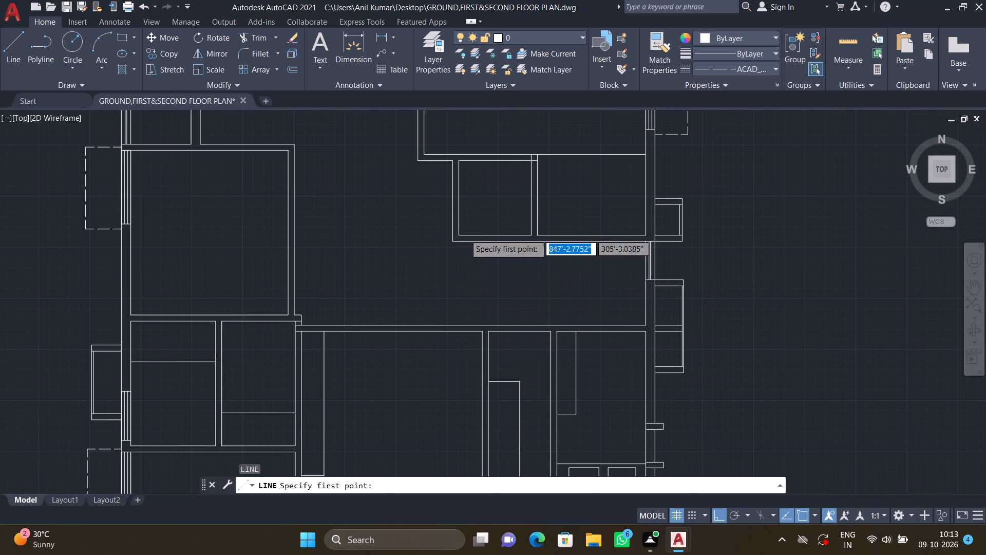
{"action": "scroll", "coordinate": [465, 234], "scroll_direction": "up", "scroll_amount": 1}
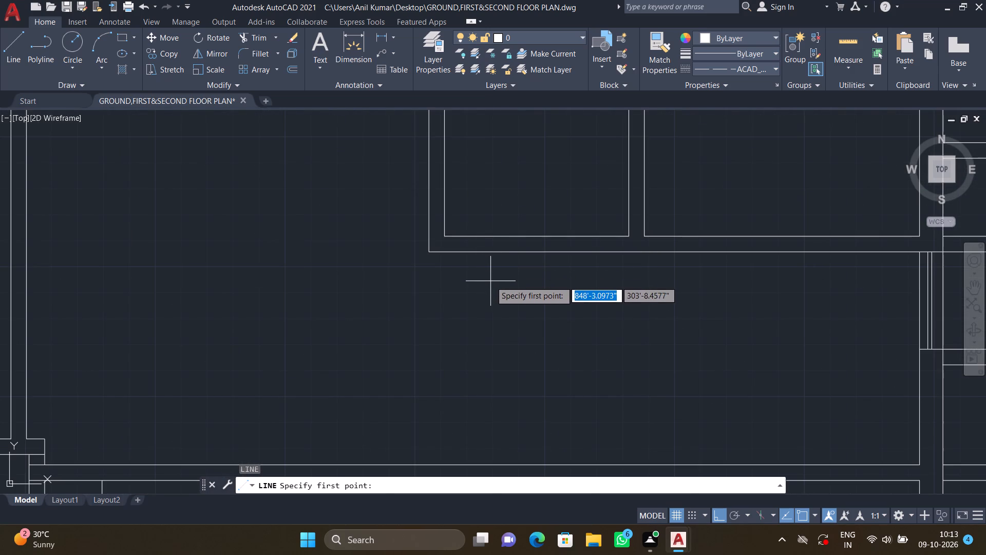
{"action": "scroll", "coordinate": [483, 266], "scroll_direction": "up", "scroll_amount": 1}
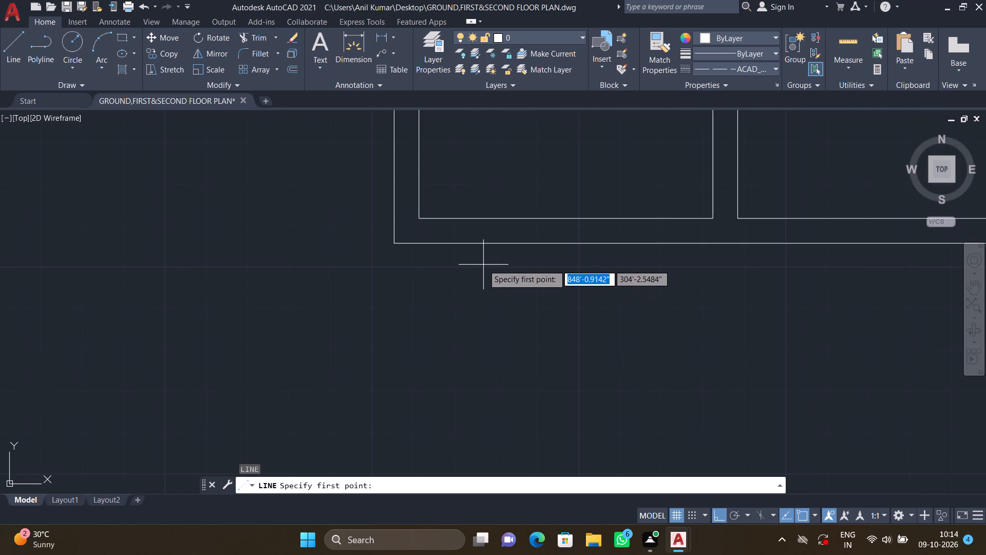
{"action": "left_click", "coordinate": [475, 243]}
{"action": "scroll", "coordinate": [487, 338], "scroll_direction": "down", "scroll_amount": 2}
{"action": "middle_click_drag", "start_coordinate": [484, 367], "coordinate": [469, 328]}
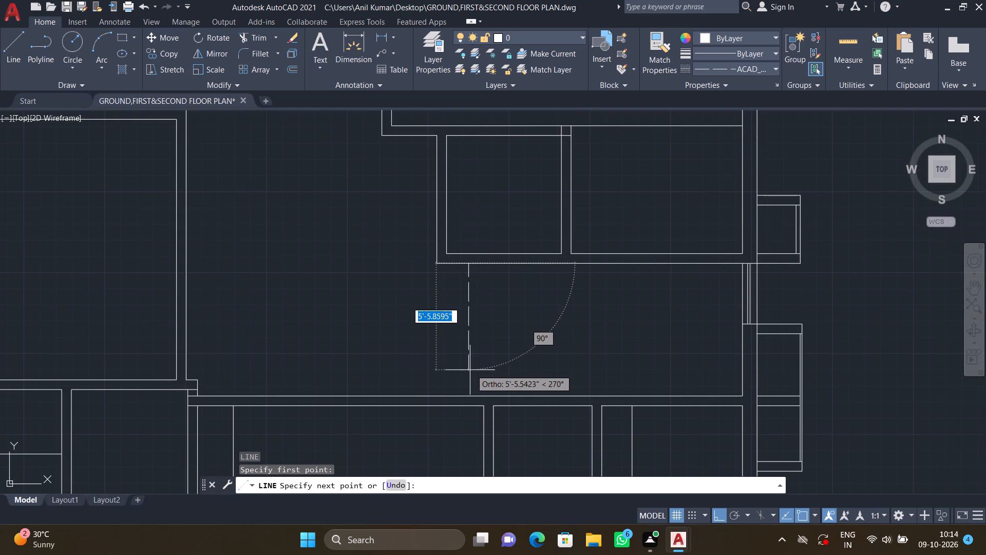
{"action": "scroll", "coordinate": [470, 373], "scroll_direction": "up", "scroll_amount": 2}
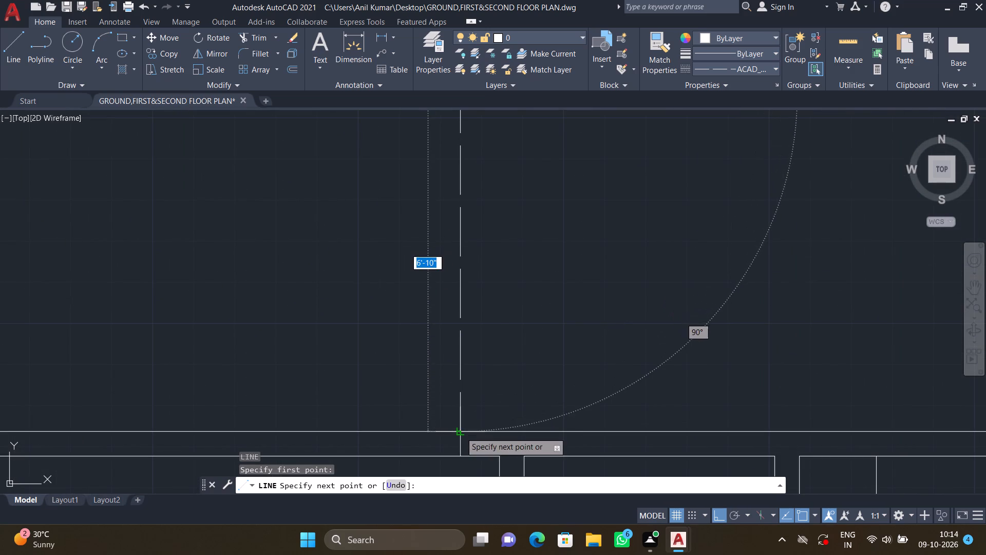
{"action": "left_click", "coordinate": [461, 432]}
{"action": "key", "text": "Return"}
Offset the dashed corridor line eastward by 1', repeating from each new line to make five evenly spaced stair lines.
{"action": "scroll", "coordinate": [464, 424], "scroll_direction": "down", "scroll_amount": 3}
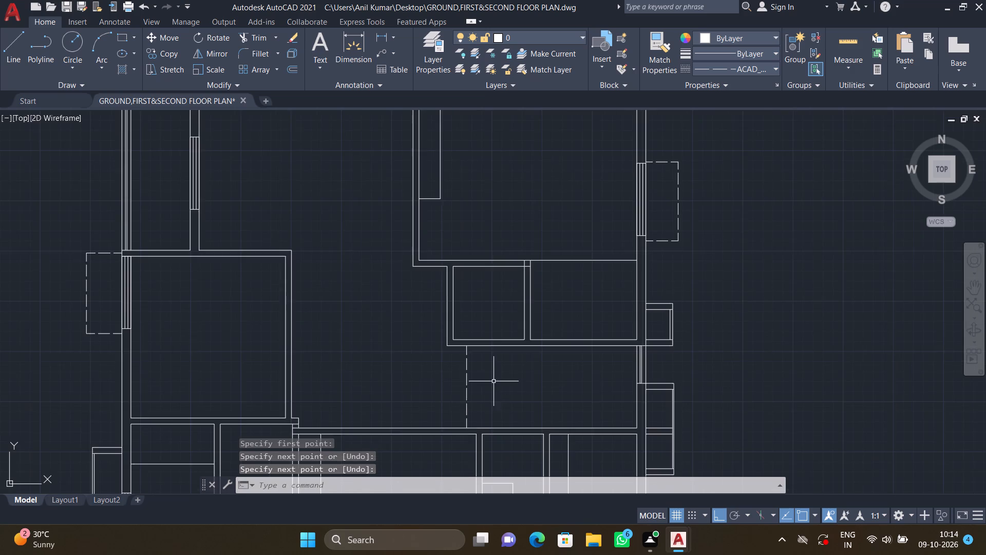
{"action": "middle_click_drag", "start_coordinate": [488, 379], "coordinate": [418, 346]}
{"action": "scroll", "coordinate": [417, 359], "scroll_direction": "up", "scroll_amount": 2}
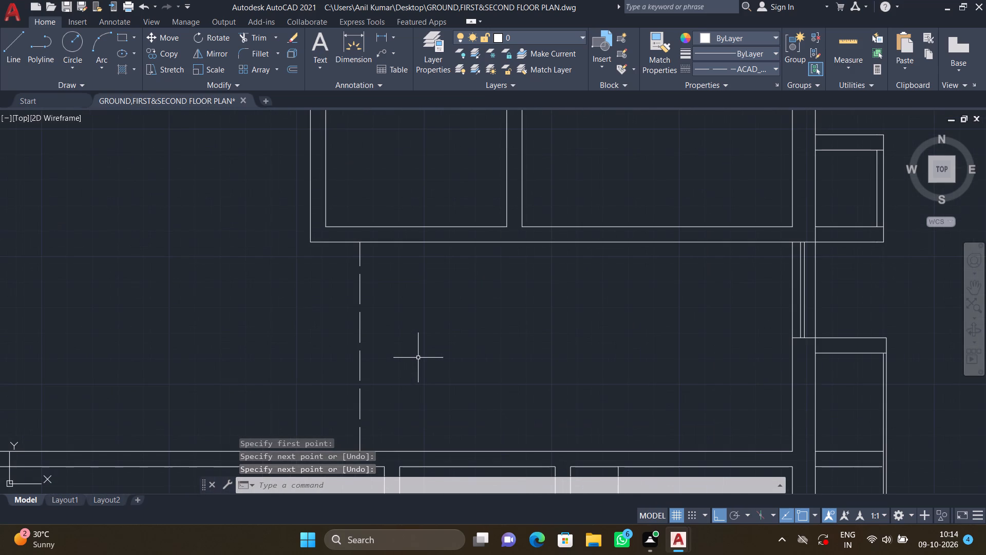
{"action": "key", "text": "o"}
{"action": "key", "text": "Return"}
{"action": "key", "text": "1"}
{"action": "key", "text": "apostrophe"}
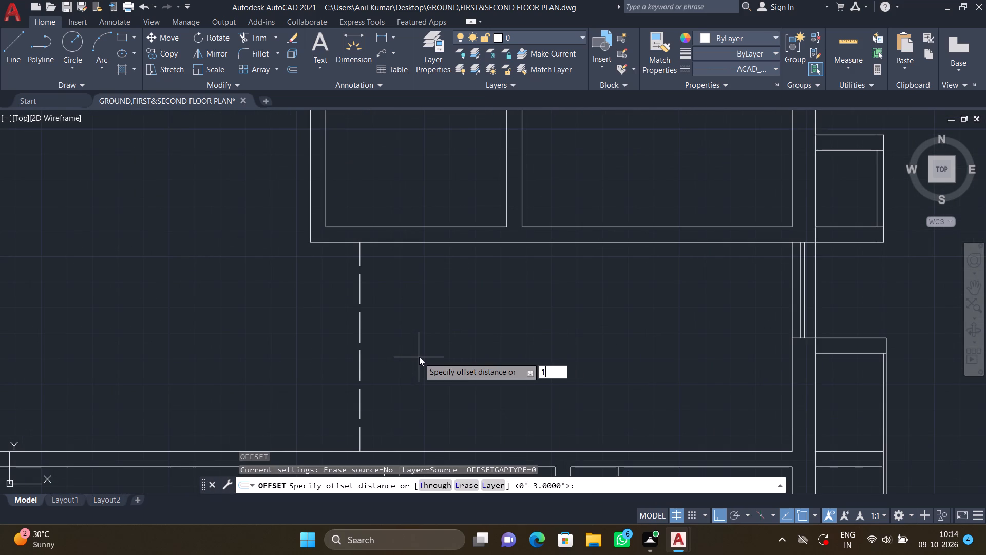
{"action": "key", "text": "Return"}
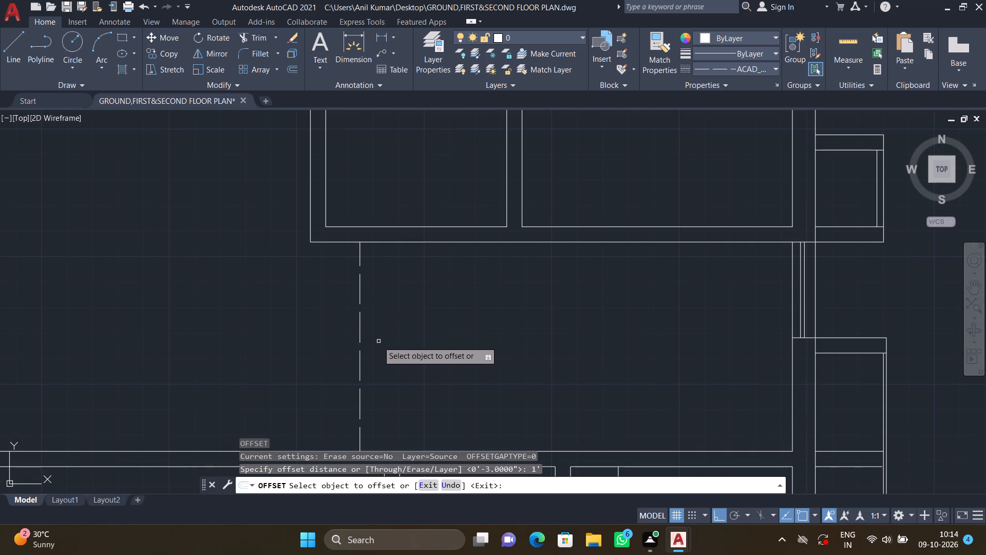
{"action": "left_click", "coordinate": [360, 325]}
{"action": "left_click", "coordinate": [428, 331]}
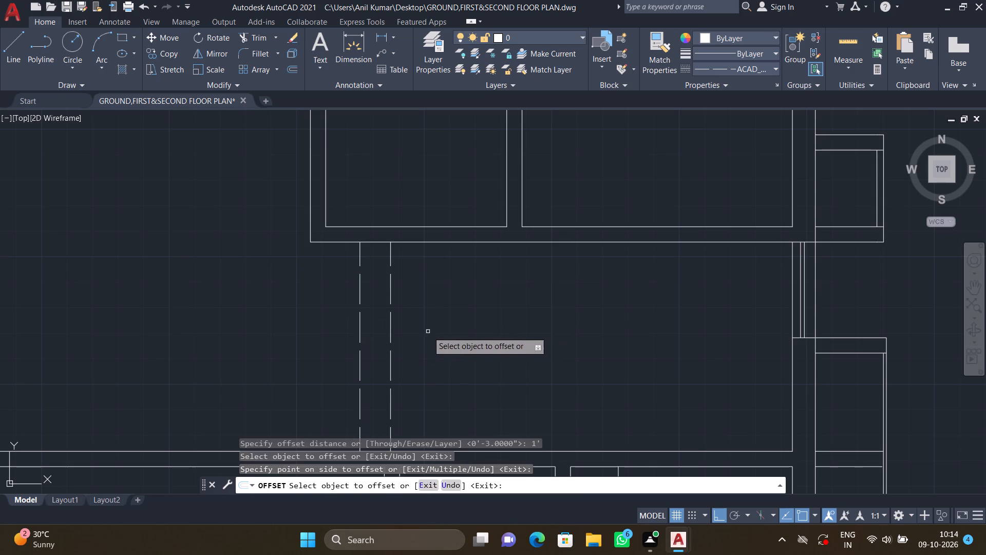
{"action": "left_click", "coordinate": [390, 331]}
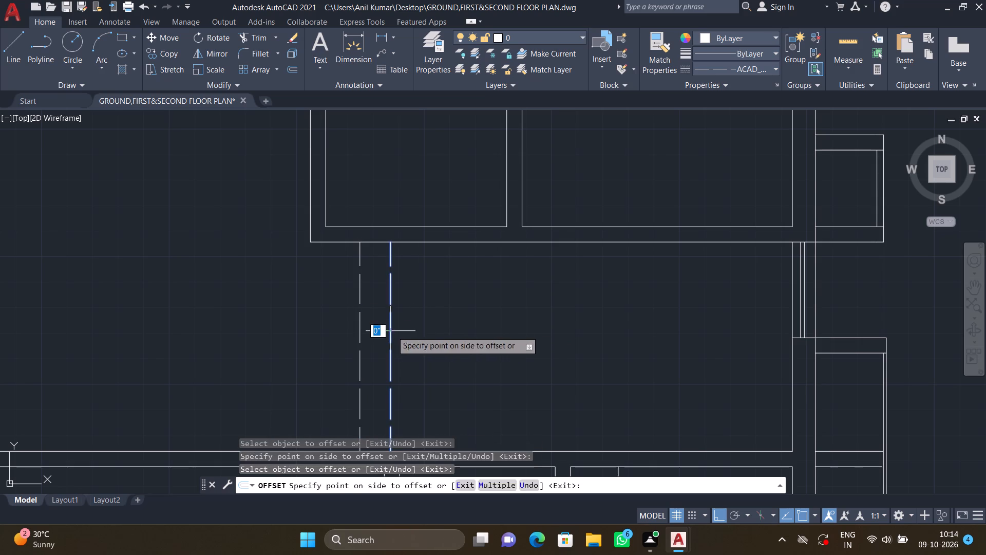
{"action": "left_click", "coordinate": [453, 331]}
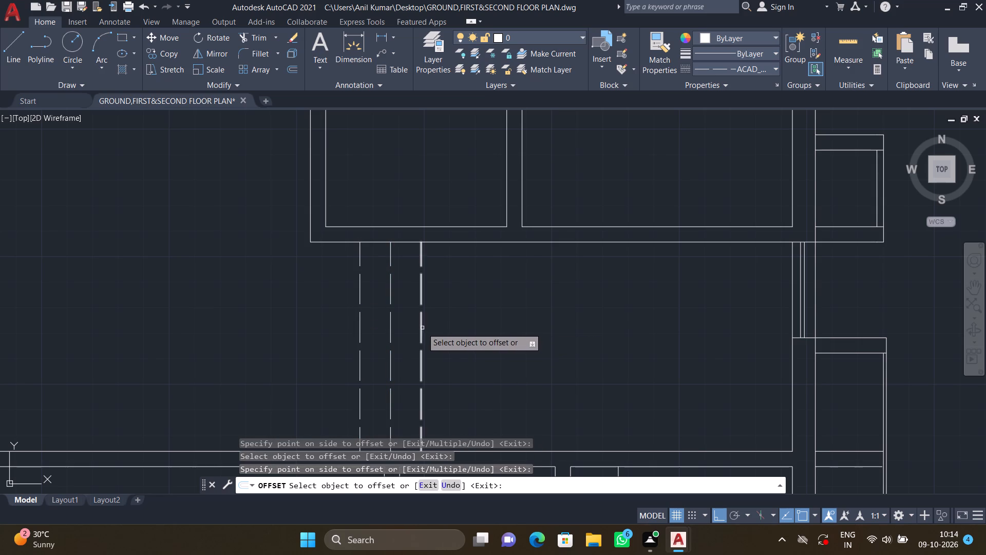
{"action": "left_click", "coordinate": [422, 327]}
{"action": "left_click", "coordinate": [474, 335]}
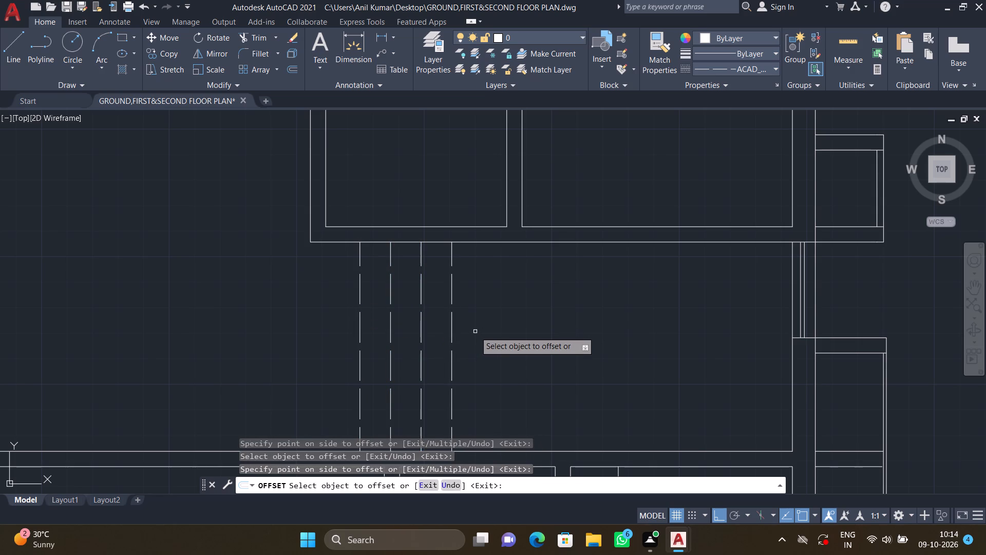
{"action": "left_click", "coordinate": [451, 321]}
{"action": "left_click", "coordinate": [511, 325]}
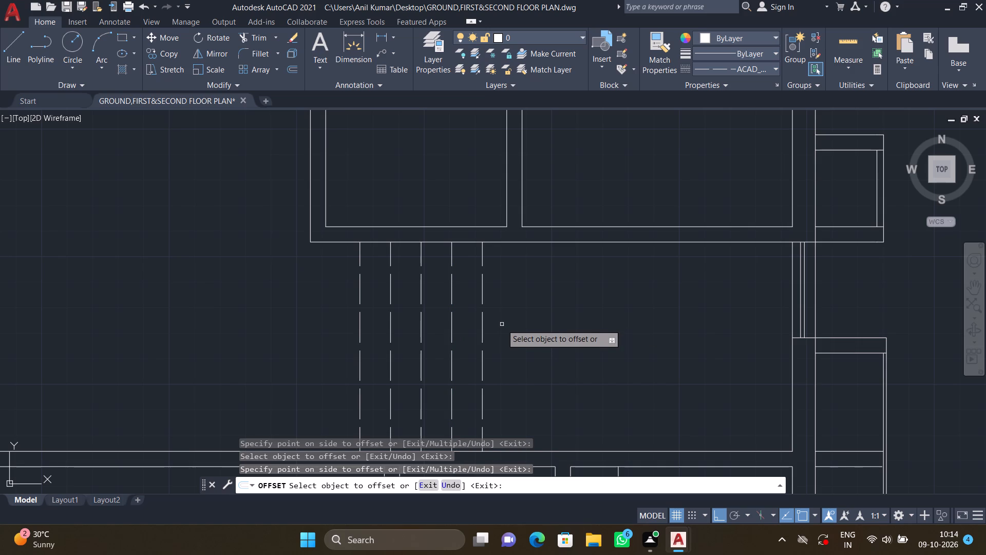
{"action": "left_click", "coordinate": [483, 319]}
{"action": "left_click", "coordinate": [553, 330]}
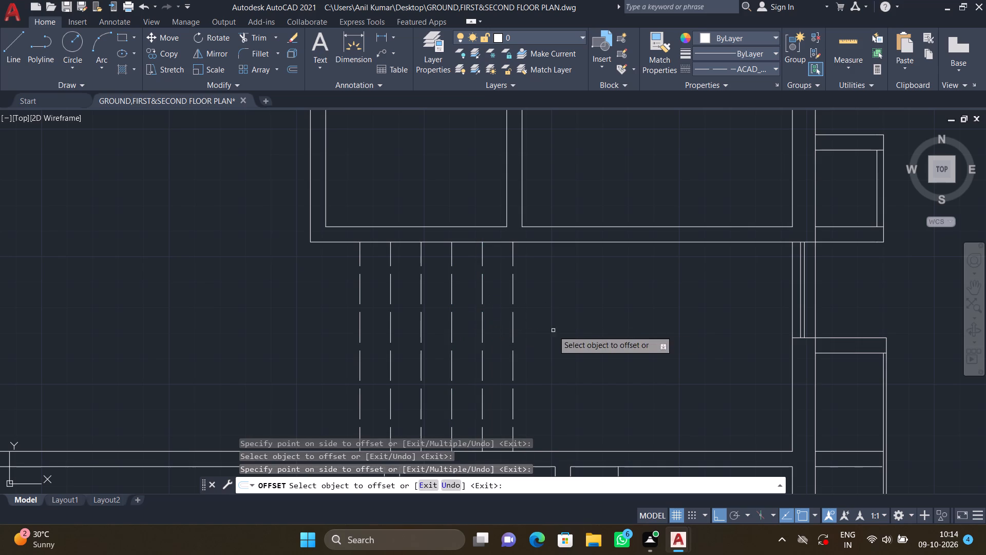
Continue the stair eastward with five more dashed lines at 1' offsets, each from the last line, and end offsetting.
{"action": "left_click", "coordinate": [513, 324]}
{"action": "left_click", "coordinate": [564, 325]}
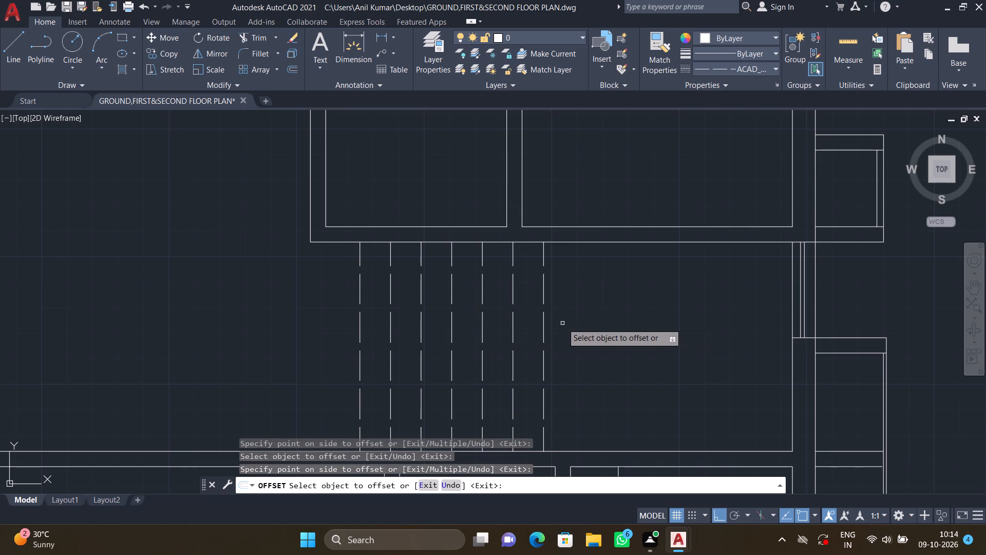
{"action": "left_click", "coordinate": [544, 316]}
{"action": "left_click", "coordinate": [606, 320]}
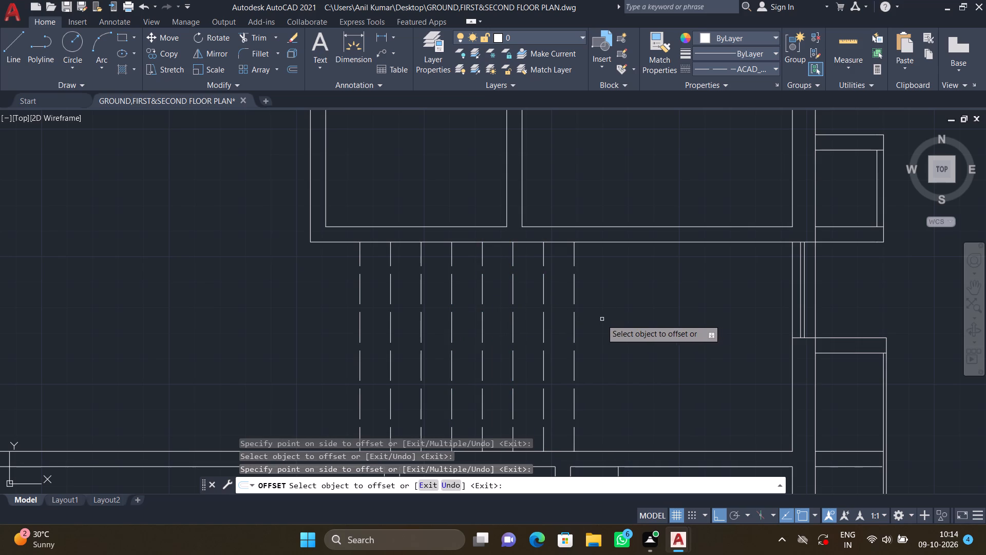
{"action": "left_click", "coordinate": [575, 320]}
{"action": "left_click", "coordinate": [645, 321]}
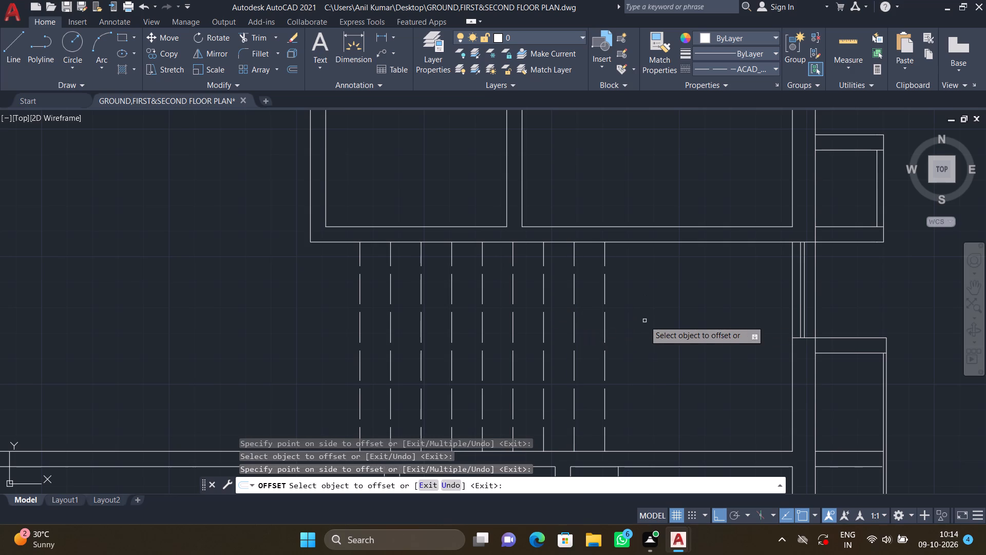
{"action": "middle_click_drag", "start_coordinate": [632, 317], "coordinate": [580, 260]}
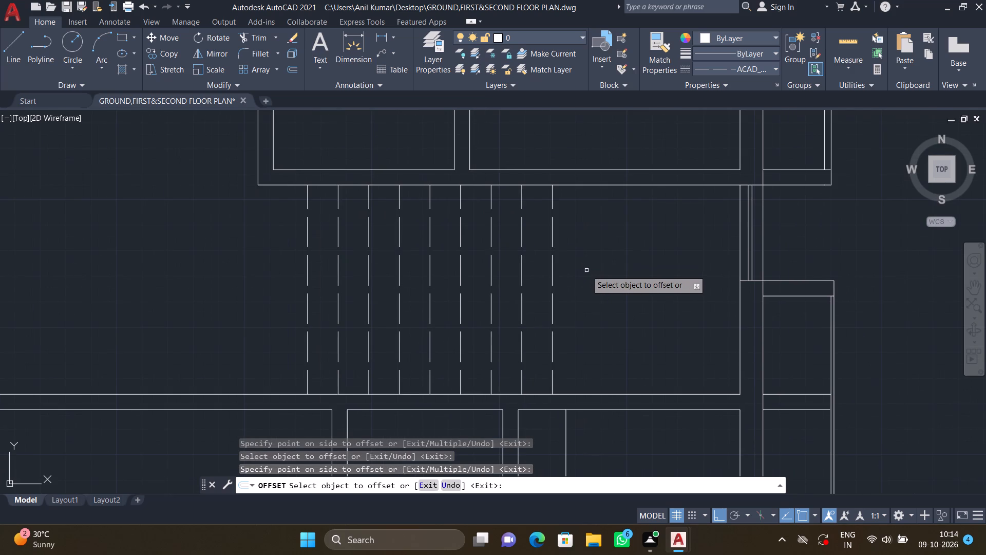
{"action": "left_click", "coordinate": [552, 272]}
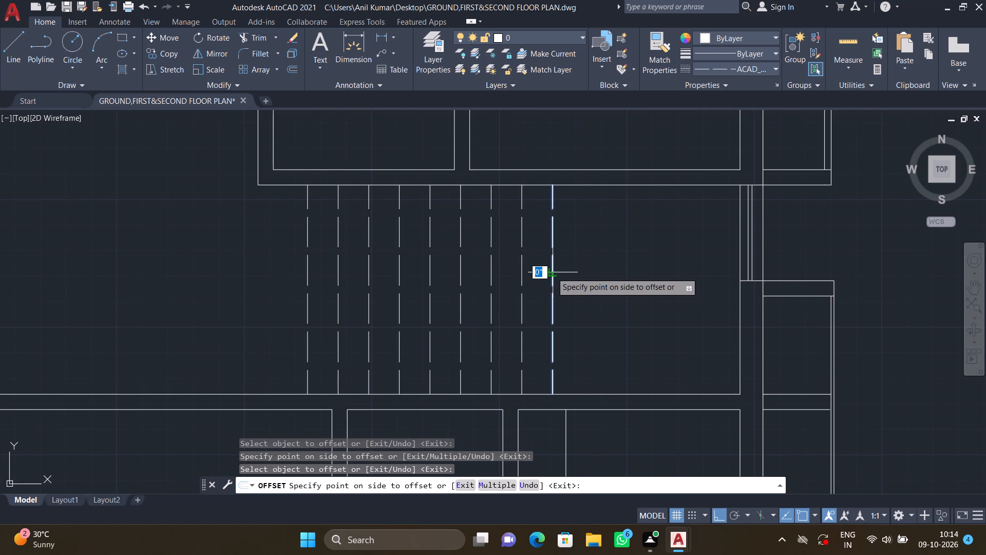
{"action": "left_click", "coordinate": [595, 271]}
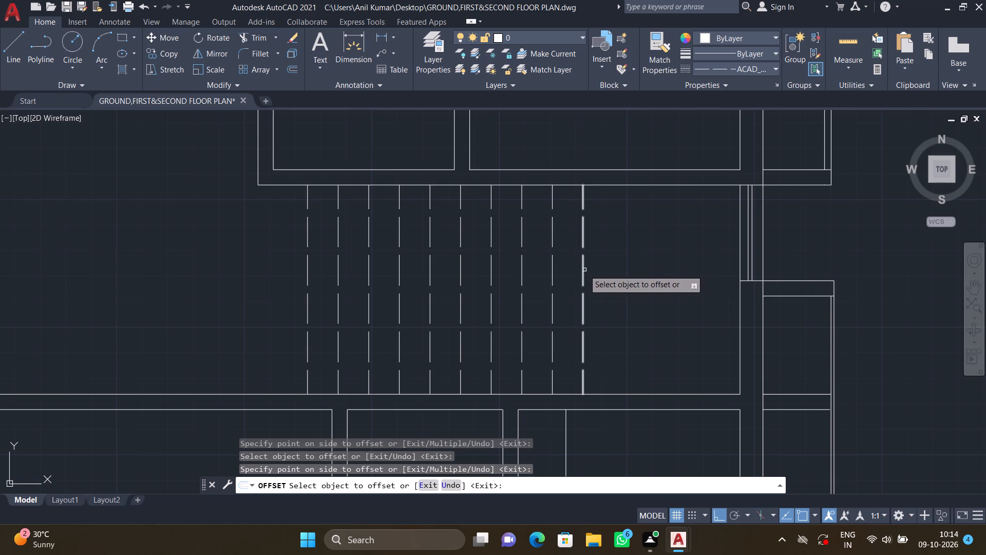
{"action": "left_click", "coordinate": [584, 270]}
{"action": "left_click", "coordinate": [635, 271]}
{"action": "key", "text": "Return"}
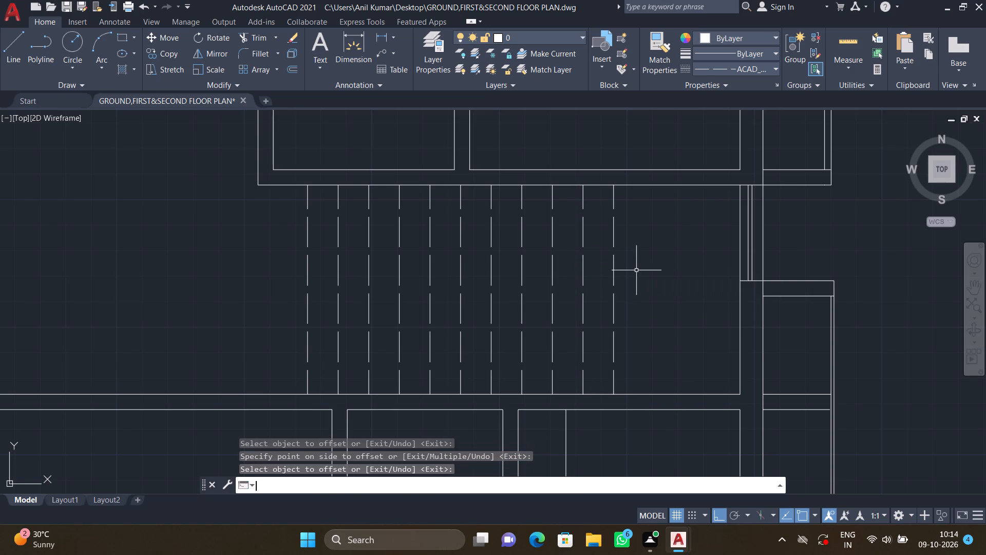
With Ortho off, draw a dashed diagonal across the plan's northwest corner room from its northwest corner to its inner southeast corner.
{"action": "scroll", "coordinate": [380, 267], "scroll_direction": "down", "scroll_amount": 3}
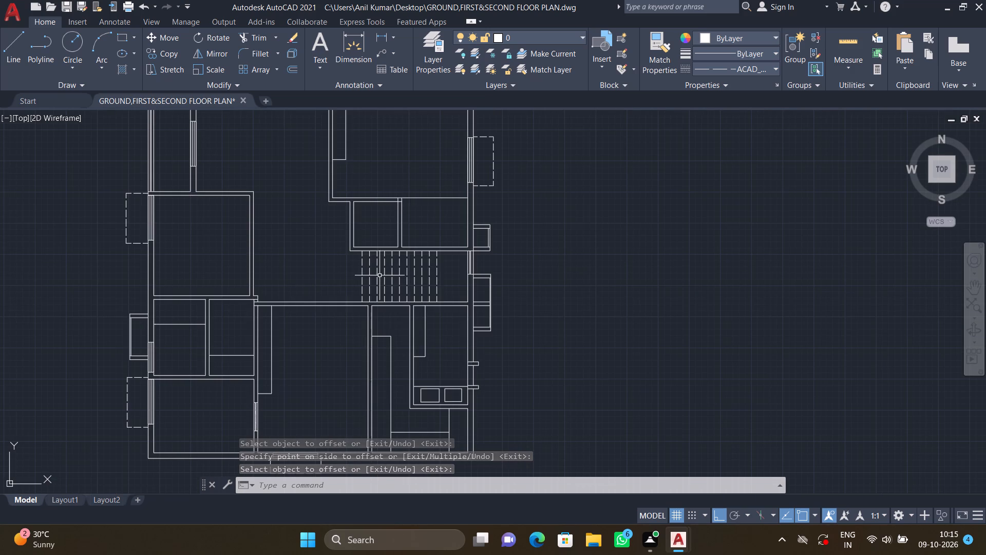
{"action": "scroll", "coordinate": [366, 271], "scroll_direction": "down", "scroll_amount": 2}
{"action": "middle_click_drag", "start_coordinate": [347, 269], "coordinate": [414, 282]}
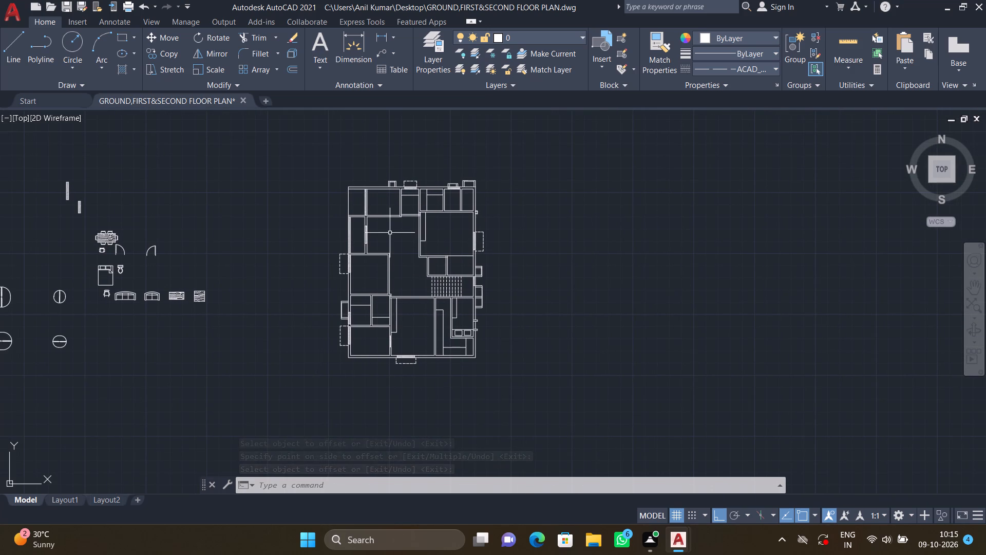
{"action": "middle_click_drag", "start_coordinate": [397, 237], "coordinate": [455, 286]}
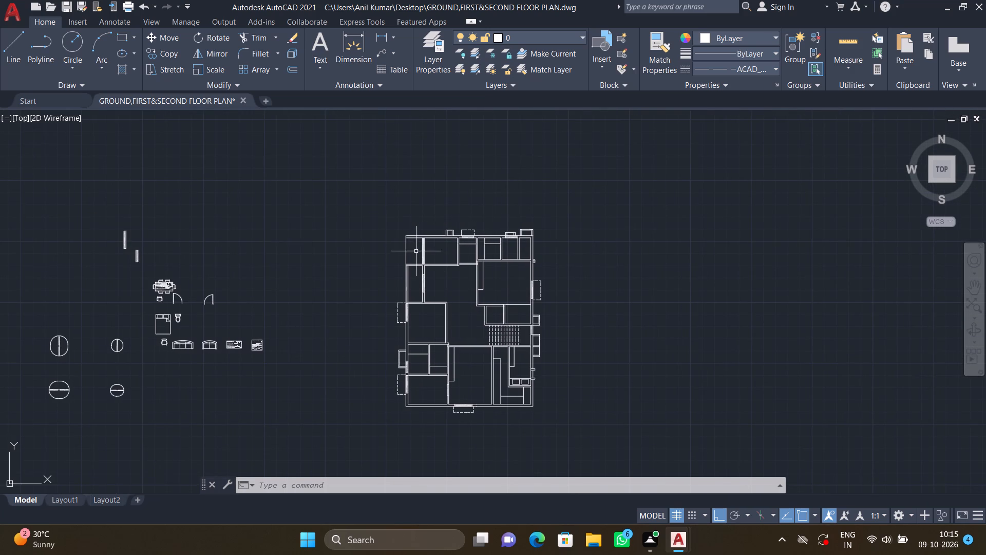
{"action": "scroll", "coordinate": [414, 248], "scroll_direction": "up", "scroll_amount": 3}
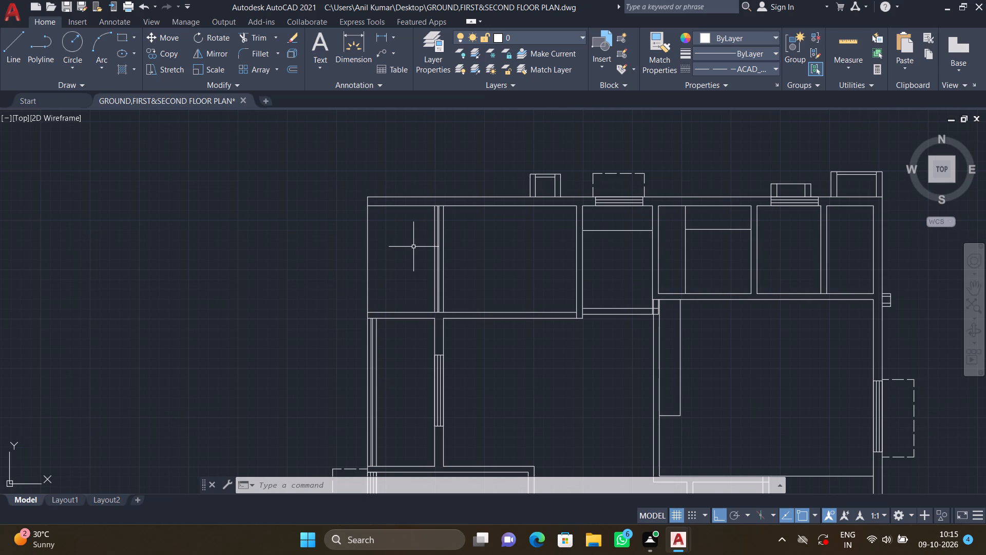
{"action": "key", "text": "F8"}
{"action": "key", "text": "l"}
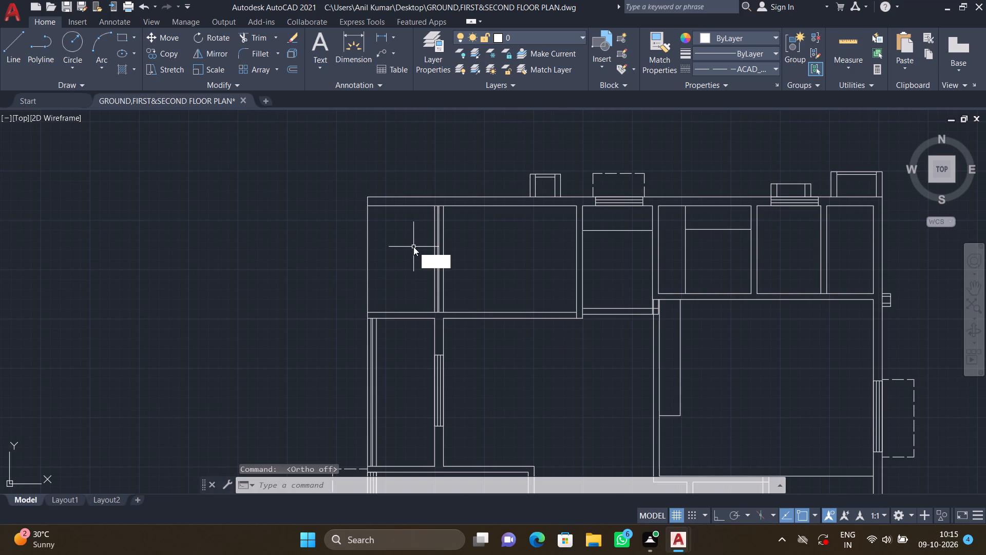
{"action": "key", "text": "Return"}
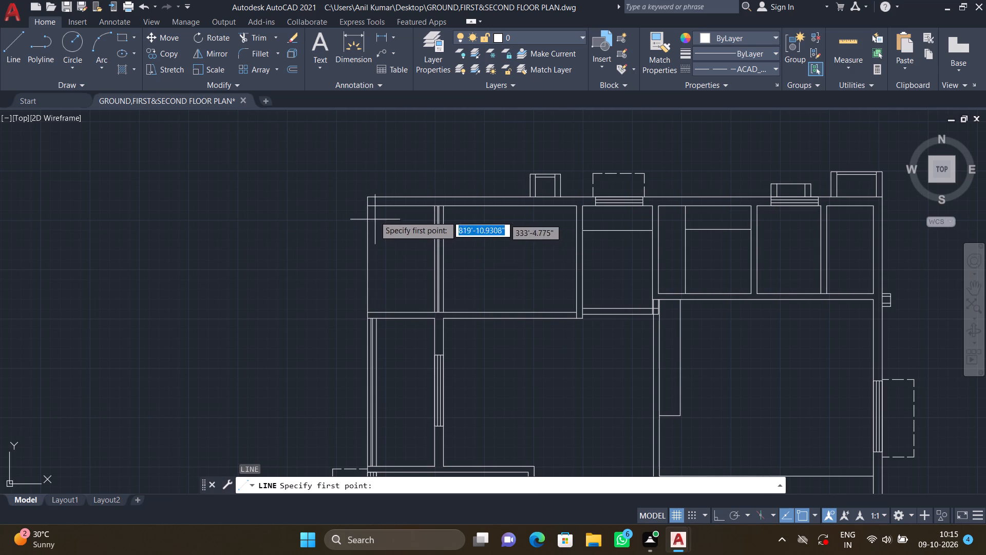
{"action": "scroll", "coordinate": [370, 208], "scroll_direction": "up", "scroll_amount": 2}
{"action": "left_click_drag", "start_coordinate": [359, 202], "coordinate": [364, 209]}
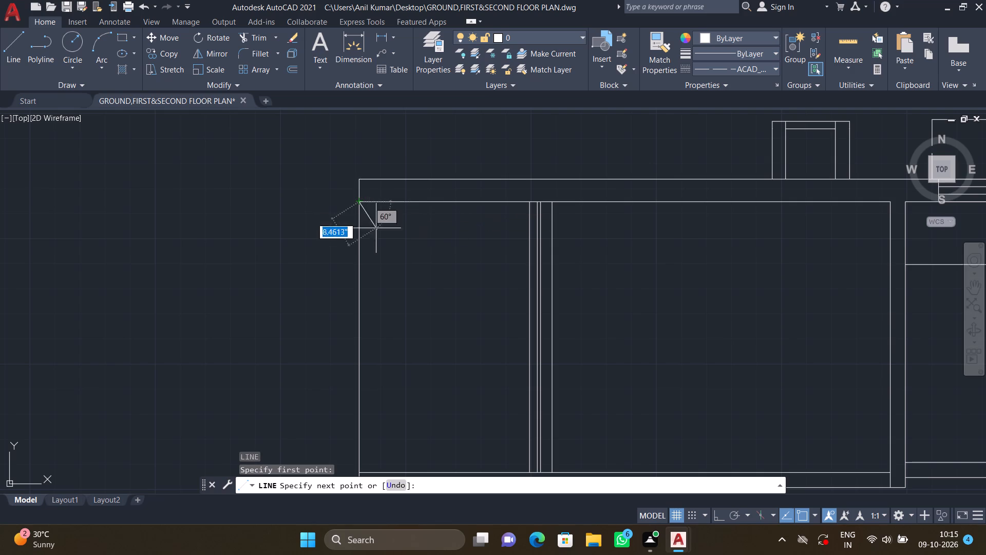
{"action": "scroll", "coordinate": [420, 305], "scroll_direction": "down", "scroll_amount": 3}
{"action": "middle_click_drag", "start_coordinate": [430, 339], "coordinate": [422, 319]}
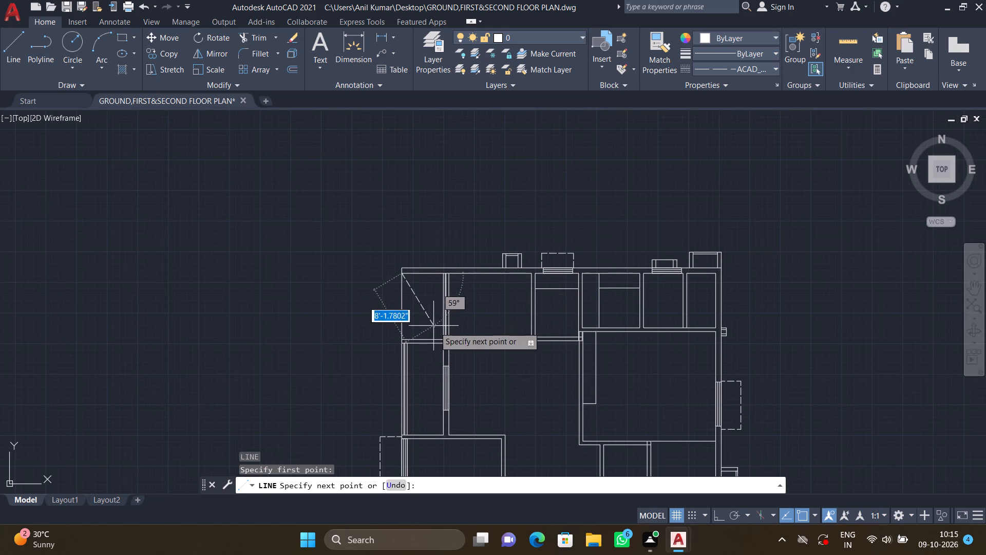
{"action": "scroll", "coordinate": [438, 330], "scroll_direction": "up", "scroll_amount": 3}
{"action": "left_click", "coordinate": [455, 366]}
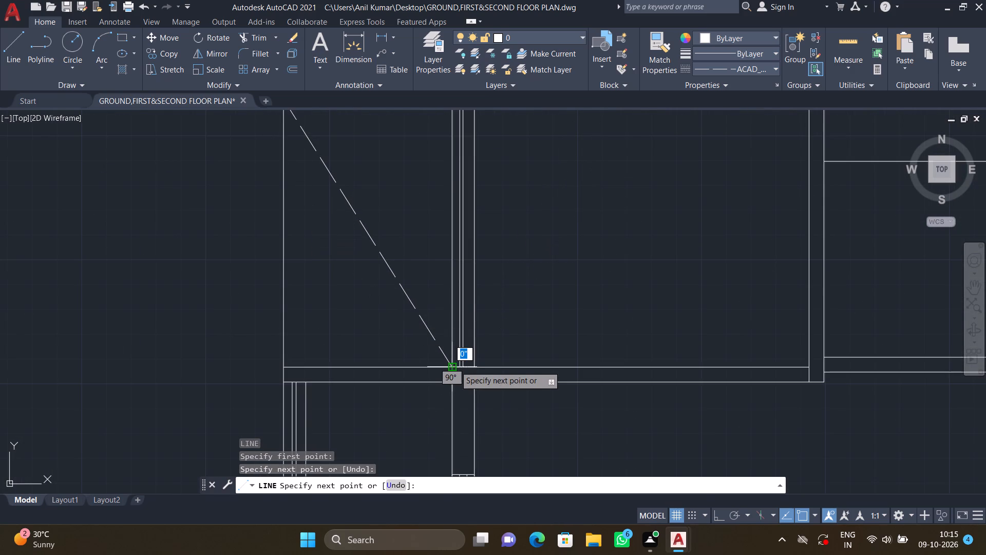
{"action": "key", "text": "Return"}
Draw the second dashed diagonal in the plan's northwest corner room, from its southwest corner to its inner northeast corner.
{"action": "scroll", "coordinate": [453, 365], "scroll_direction": "down", "scroll_amount": 3}
{"action": "middle_click_drag", "start_coordinate": [414, 336], "coordinate": [400, 306]}
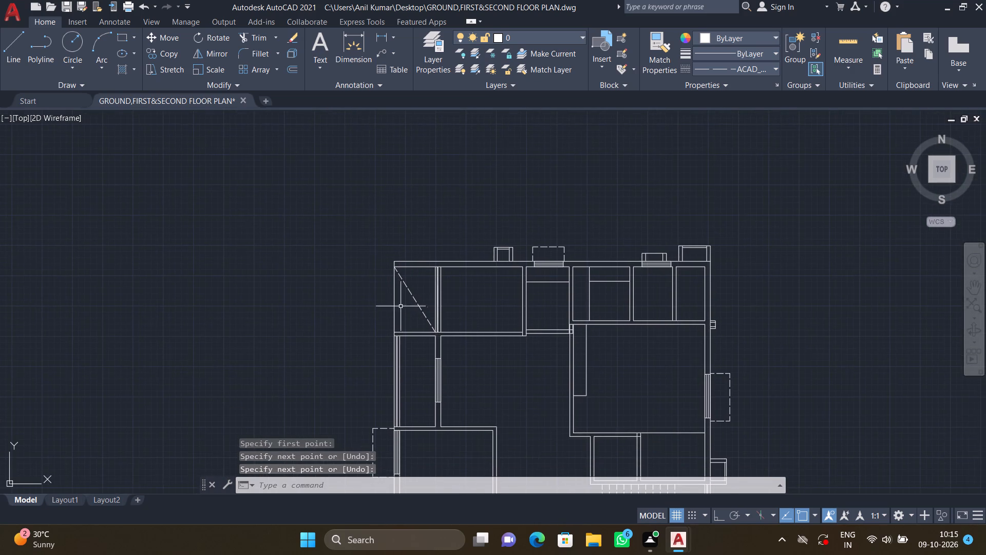
{"action": "scroll", "coordinate": [413, 313], "scroll_direction": "up", "scroll_amount": 3}
{"action": "key", "text": "l"}
{"action": "key", "text": "Return"}
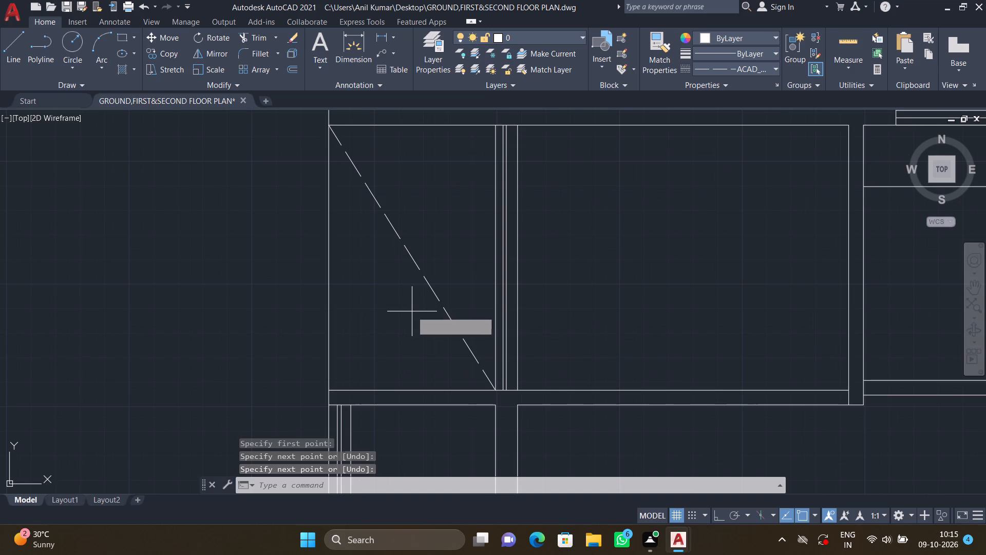
{"action": "scroll", "coordinate": [328, 393], "scroll_direction": "up", "scroll_amount": 1}
{"action": "left_click", "coordinate": [328, 389]}
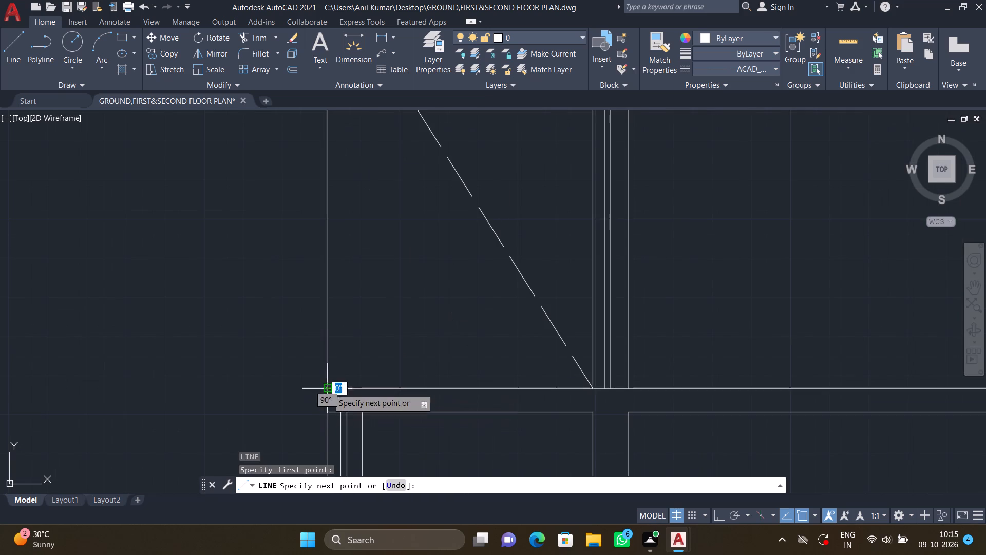
{"action": "scroll", "coordinate": [410, 261], "scroll_direction": "down", "scroll_amount": 3}
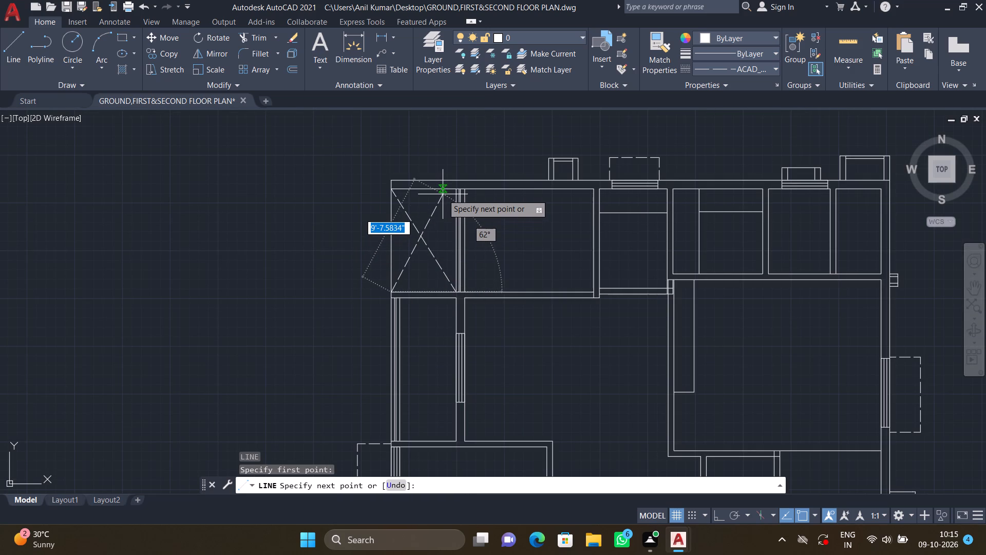
{"action": "scroll", "coordinate": [443, 195], "scroll_direction": "up", "scroll_amount": 3}
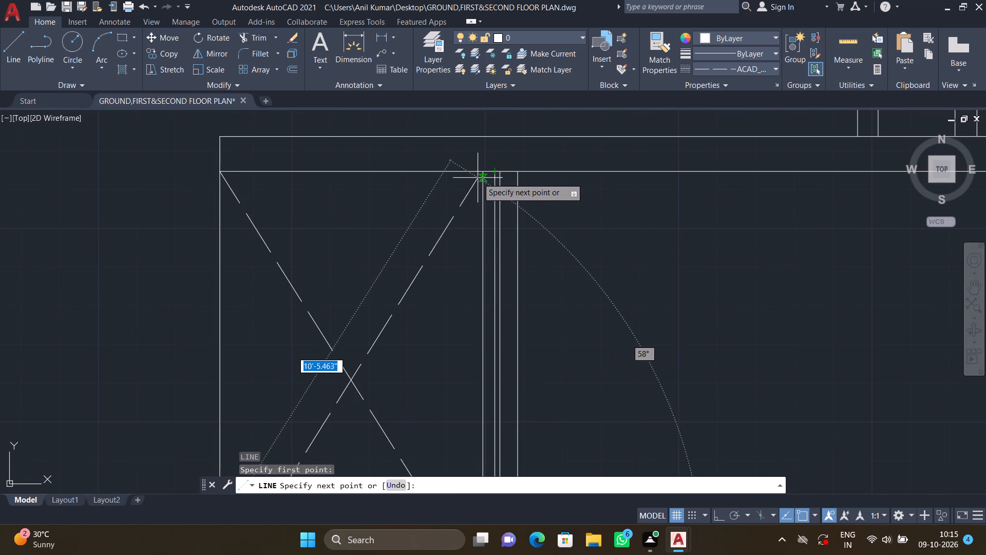
{"action": "scroll", "coordinate": [478, 176], "scroll_direction": "up", "scroll_amount": 2}
{"action": "left_click", "coordinate": [483, 166]}
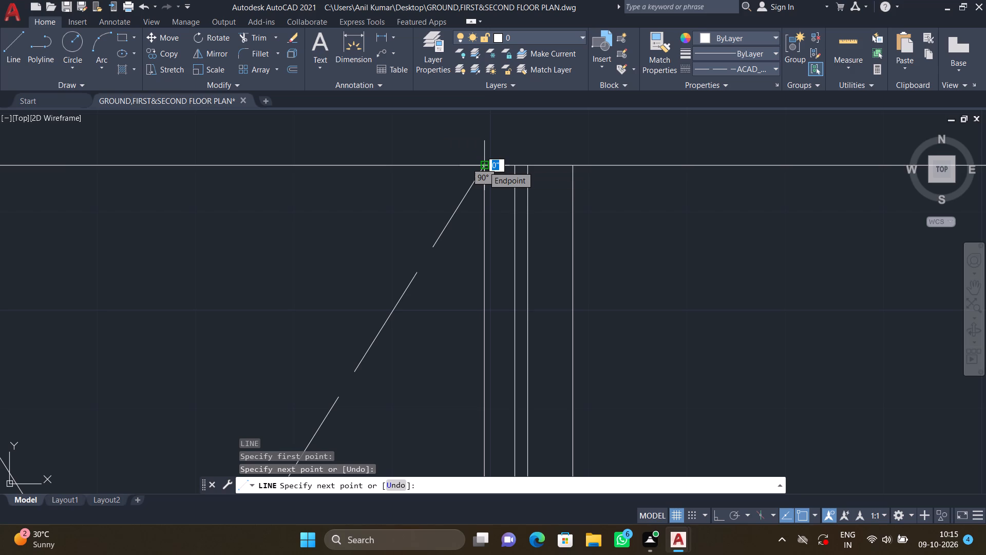
{"action": "key", "text": "Return"}
Draw a dashed diagonal across the room just east of the crossed corner room, from its inner northwest to southeast corner.
{"action": "scroll", "coordinate": [480, 169], "scroll_direction": "down", "scroll_amount": 4}
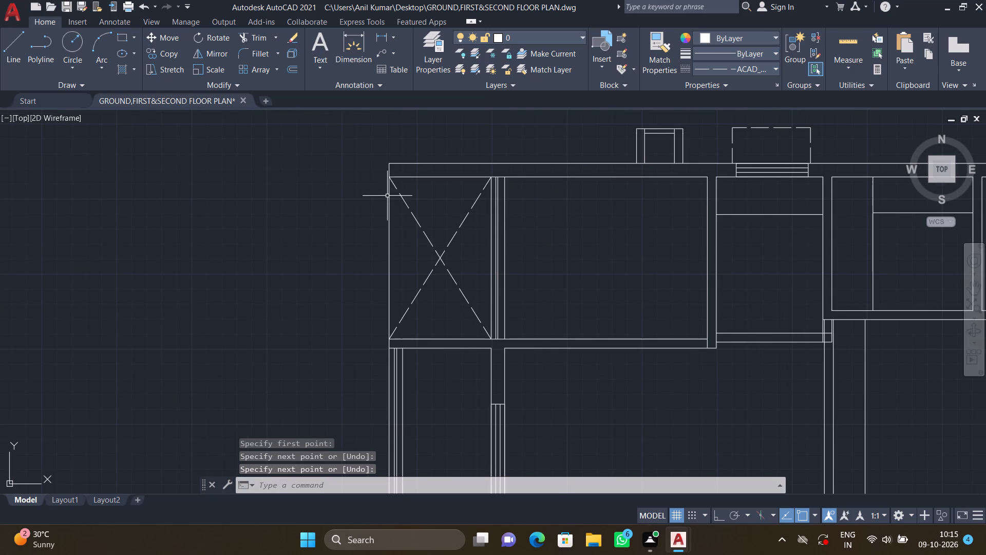
{"action": "middle_click_drag", "start_coordinate": [542, 212], "coordinate": [405, 187]}
{"action": "scroll", "coordinate": [412, 194], "scroll_direction": "up", "scroll_amount": 1}
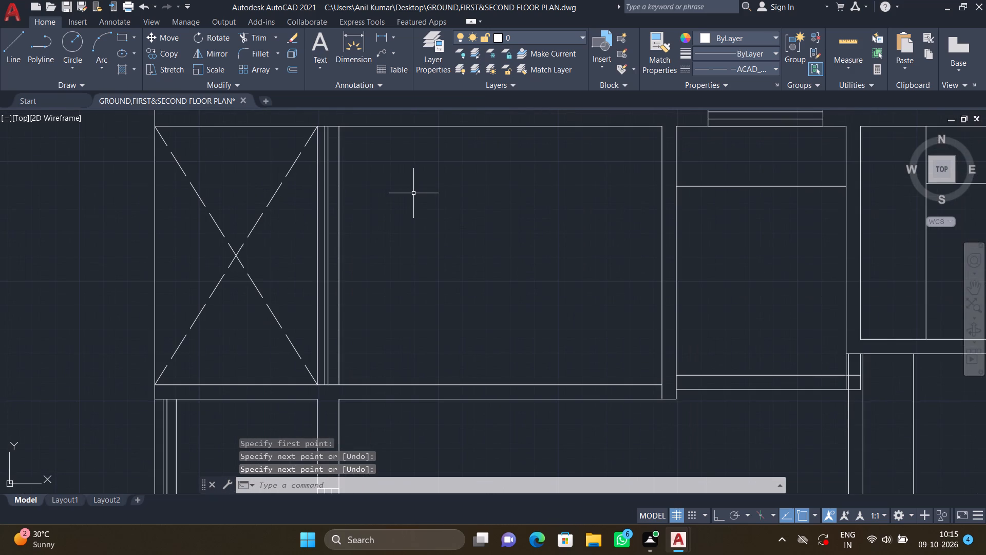
{"action": "key", "text": "l"}
{"action": "key", "text": "Return"}
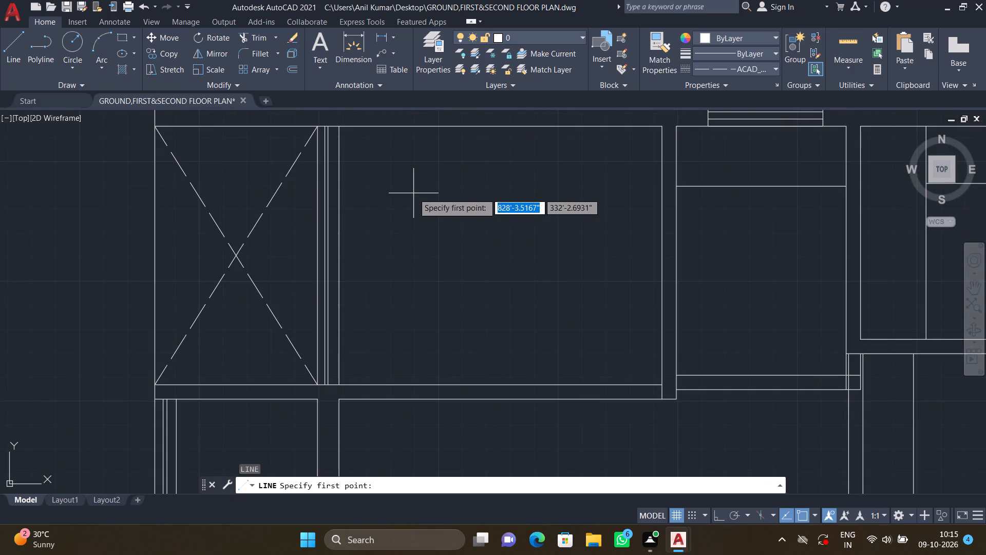
{"action": "left_click", "coordinate": [336, 124]}
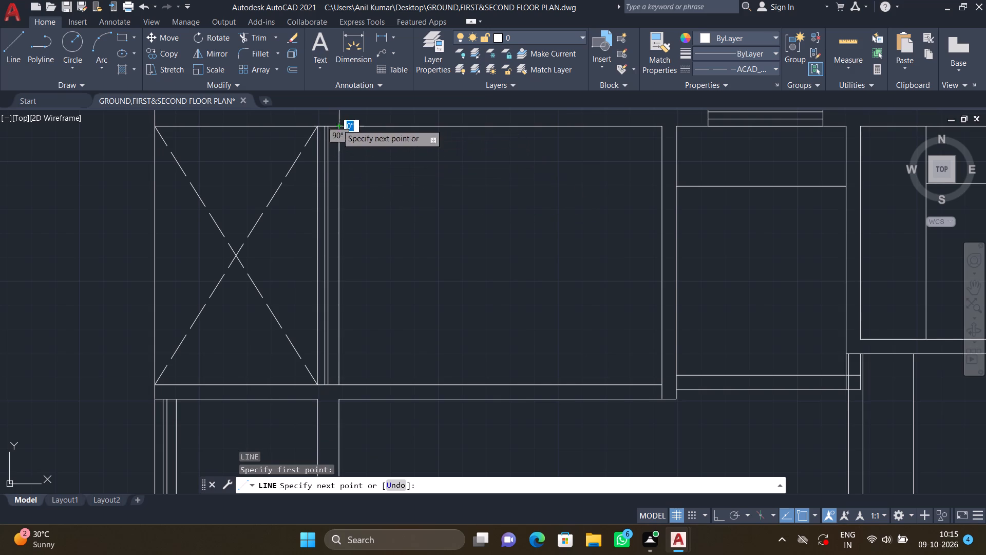
{"action": "middle_click_drag", "start_coordinate": [573, 307], "coordinate": [517, 283]}
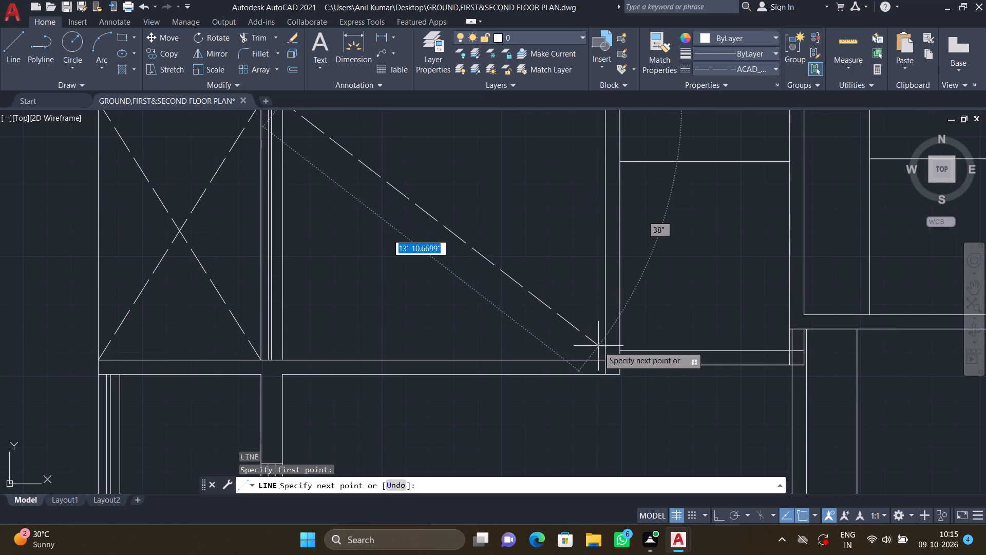
{"action": "left_click", "coordinate": [604, 360]}
{"action": "key", "text": "Return"}
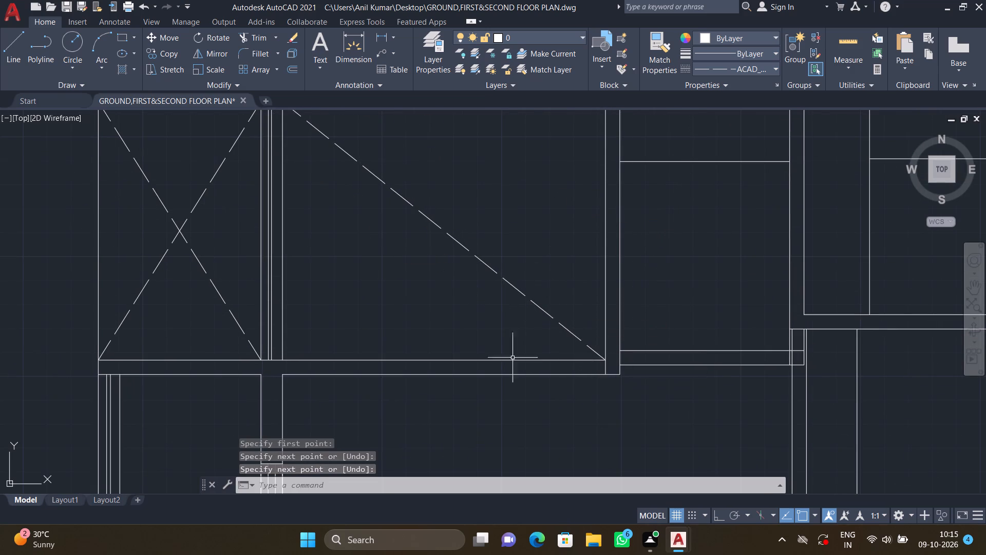
Complete that room's cross with a second dashed diagonal from its inner southwest corner to its northeast corner.
{"action": "scroll", "coordinate": [426, 332], "scroll_direction": "down", "scroll_amount": 2}
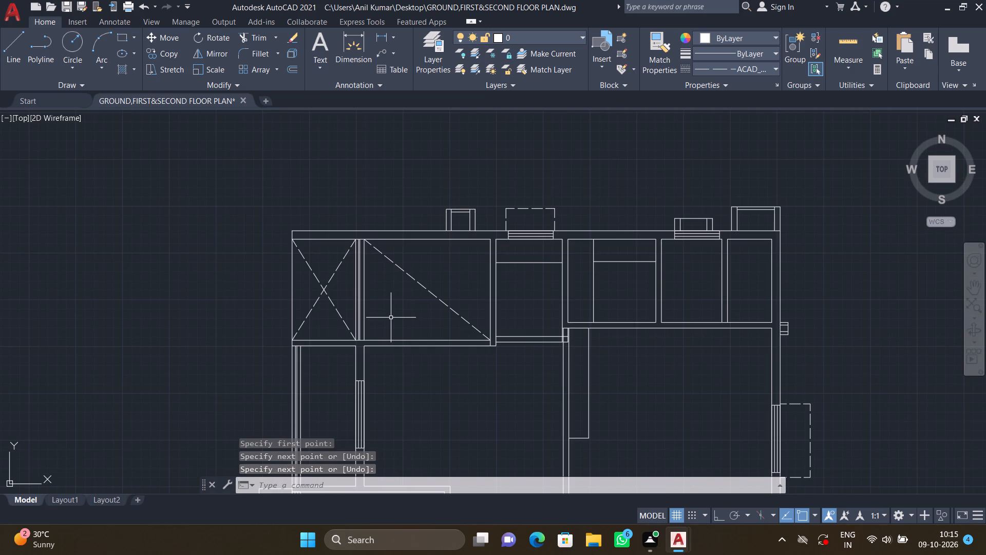
{"action": "key", "text": "l"}
{"action": "key", "text": "Return"}
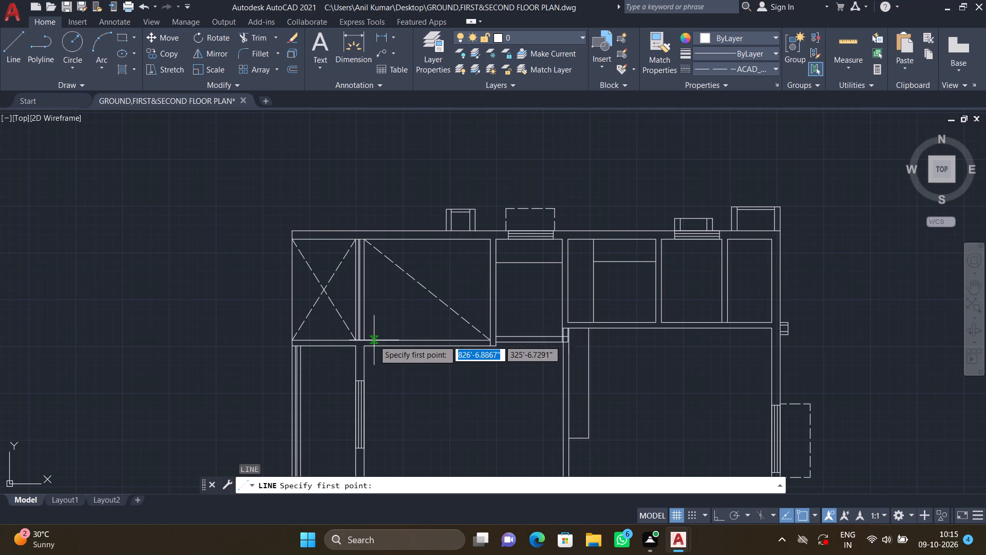
{"action": "scroll", "coordinate": [373, 341], "scroll_direction": "up", "scroll_amount": 2}
{"action": "left_click", "coordinate": [346, 338]}
{"action": "scroll", "coordinate": [410, 254], "scroll_direction": "down", "scroll_amount": 2}
{"action": "middle_click_drag", "start_coordinate": [481, 188], "coordinate": [438, 247]}
{"action": "scroll", "coordinate": [481, 189], "scroll_direction": "down", "scroll_amount": 1}
{"action": "scroll", "coordinate": [451, 257], "scroll_direction": "up", "scroll_amount": 3}
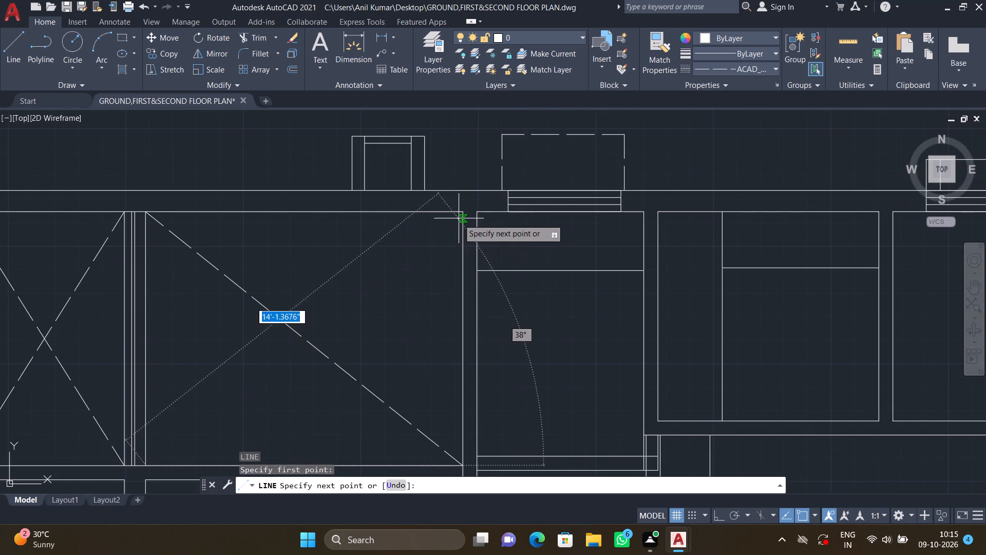
{"action": "left_click", "coordinate": [463, 210]}
{"action": "key", "text": "Return"}
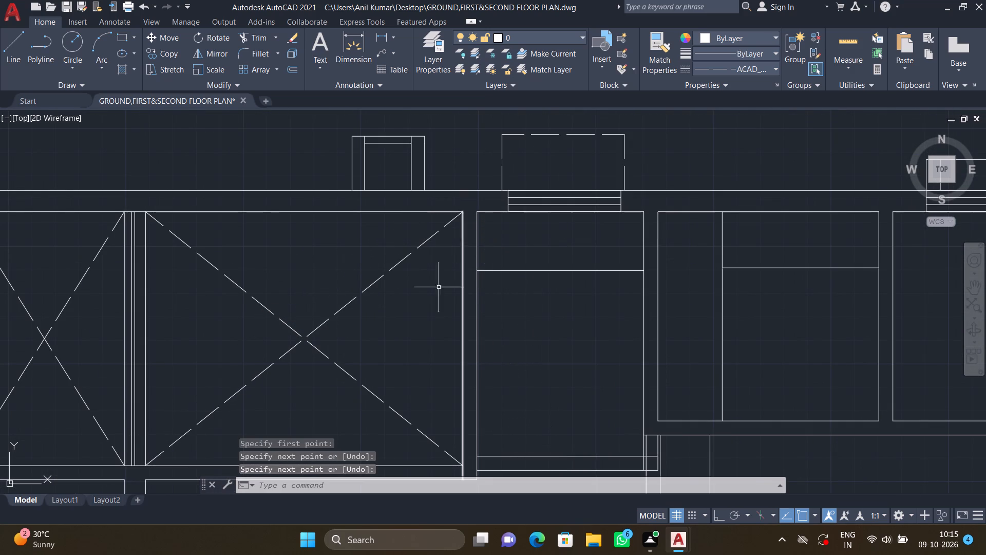
Draw a dashed diagonal across the small room just north of the dashed stair, from its inner northwest to southeast corner.
{"action": "scroll", "coordinate": [428, 299], "scroll_direction": "down", "scroll_amount": 3}
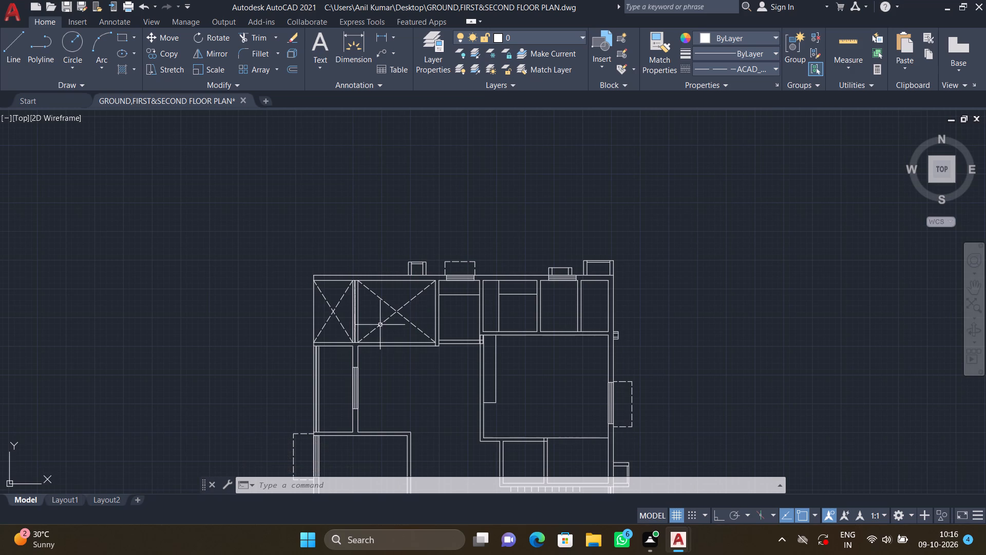
{"action": "middle_click_drag", "start_coordinate": [427, 362], "coordinate": [387, 304]}
{"action": "middle_click_drag", "start_coordinate": [452, 375], "coordinate": [415, 304]}
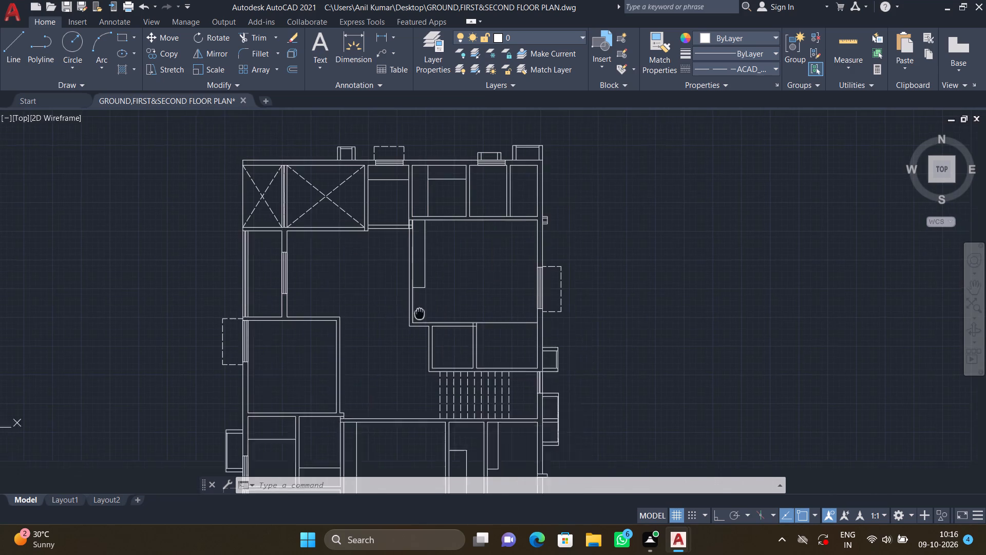
{"action": "middle_click_drag", "start_coordinate": [415, 304], "coordinate": [409, 291]}
{"action": "scroll", "coordinate": [420, 316], "scroll_direction": "up", "scroll_amount": 3}
{"action": "key", "text": "l"}
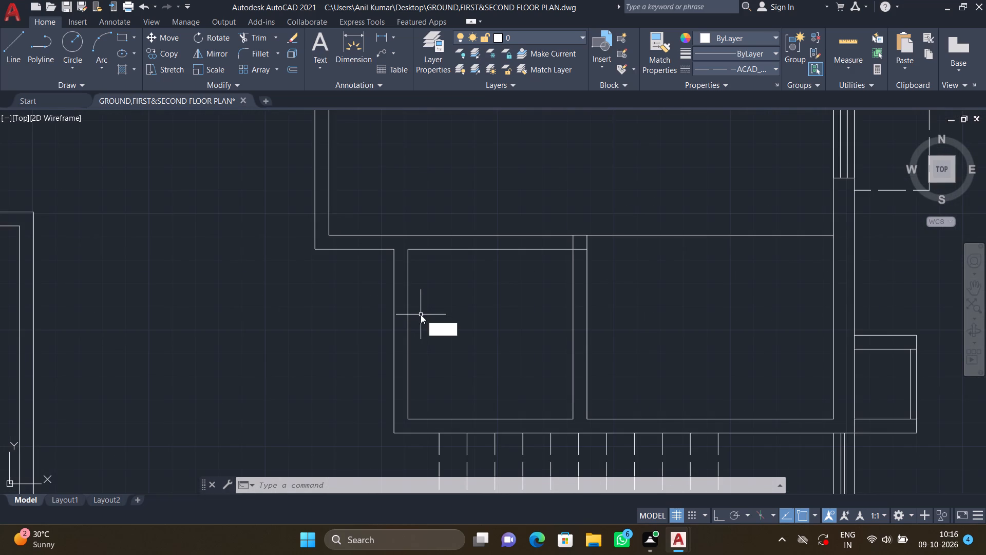
{"action": "key", "text": "Return"}
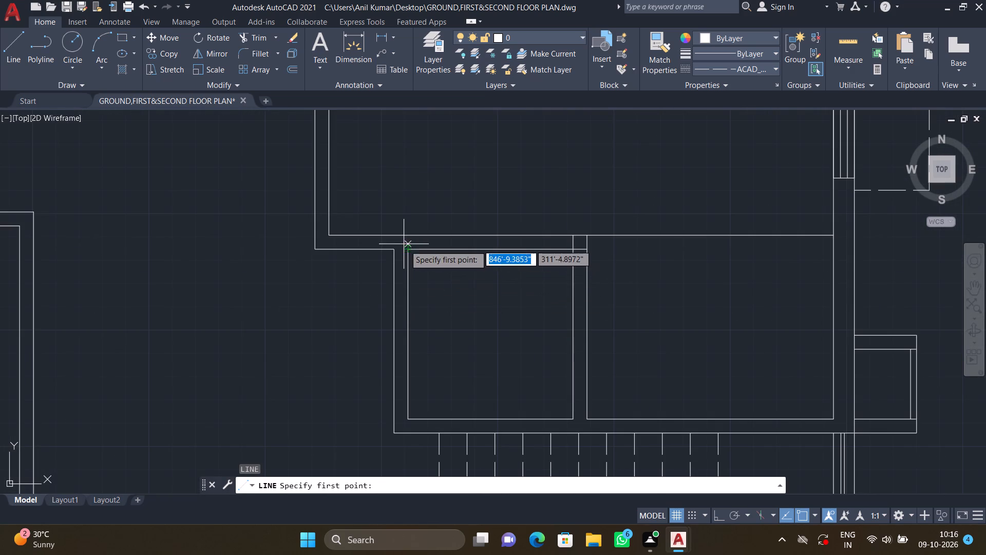
{"action": "left_click", "coordinate": [408, 249]}
{"action": "scroll", "coordinate": [473, 326], "scroll_direction": "down", "scroll_amount": 1}
{"action": "middle_click_drag", "start_coordinate": [472, 323], "coordinate": [440, 273]}
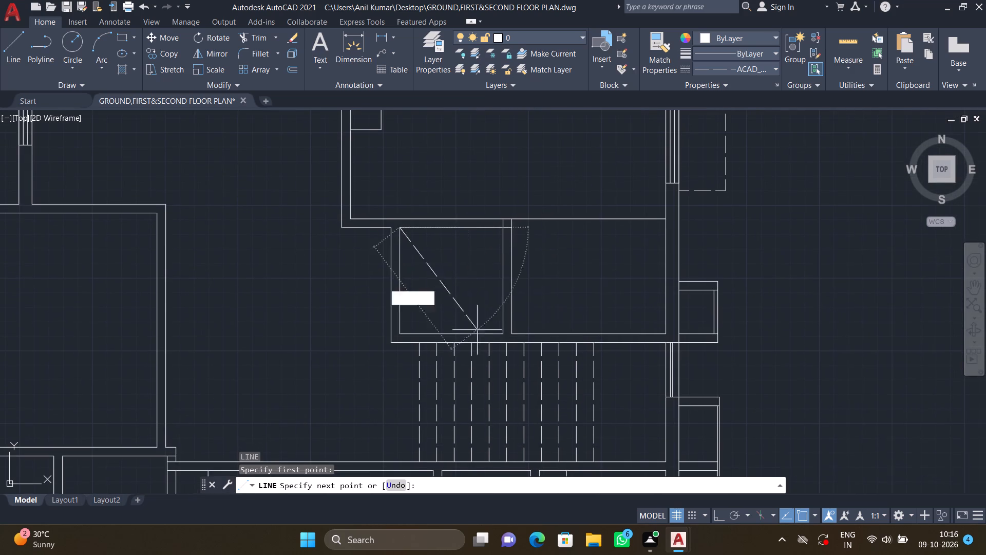
{"action": "scroll", "coordinate": [484, 317], "scroll_direction": "up", "scroll_amount": 2}
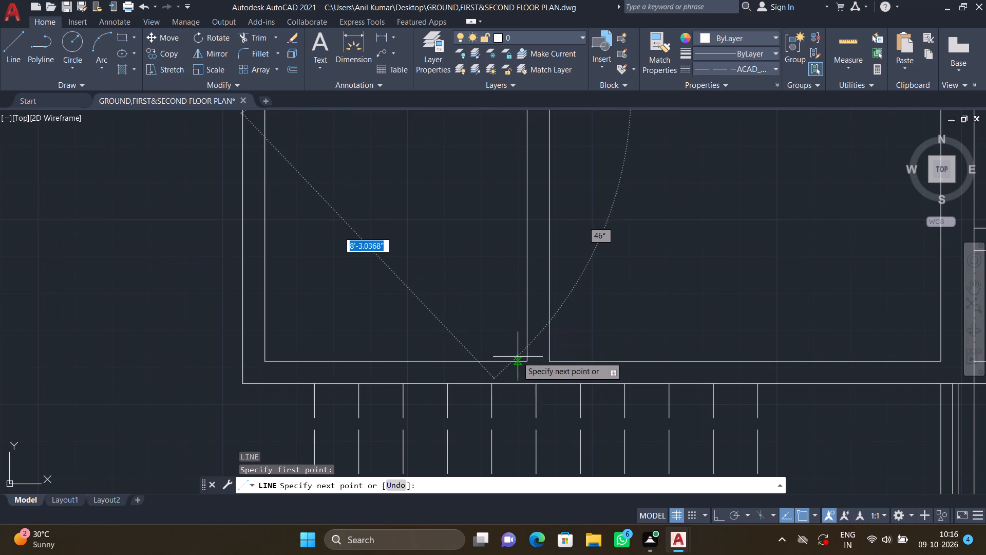
{"action": "left_click", "coordinate": [529, 363]}
{"action": "key", "text": "Return"}
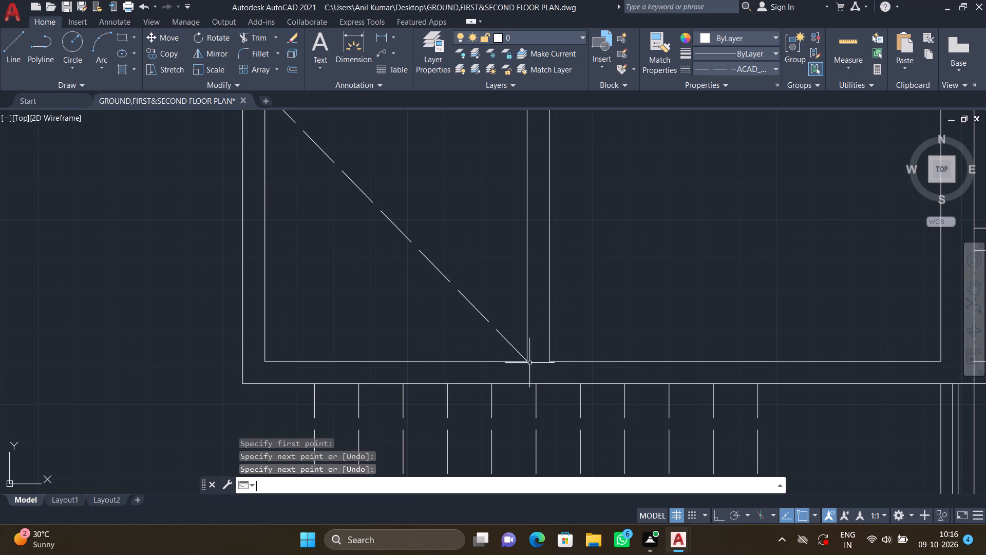
Cross the small room north of the stair with a second dashed diagonal, from its inner southwest to northeast corner.
{"action": "scroll", "coordinate": [478, 318], "scroll_direction": "down", "scroll_amount": 2}
{"action": "key", "text": "l"}
{"action": "key", "text": "Return"}
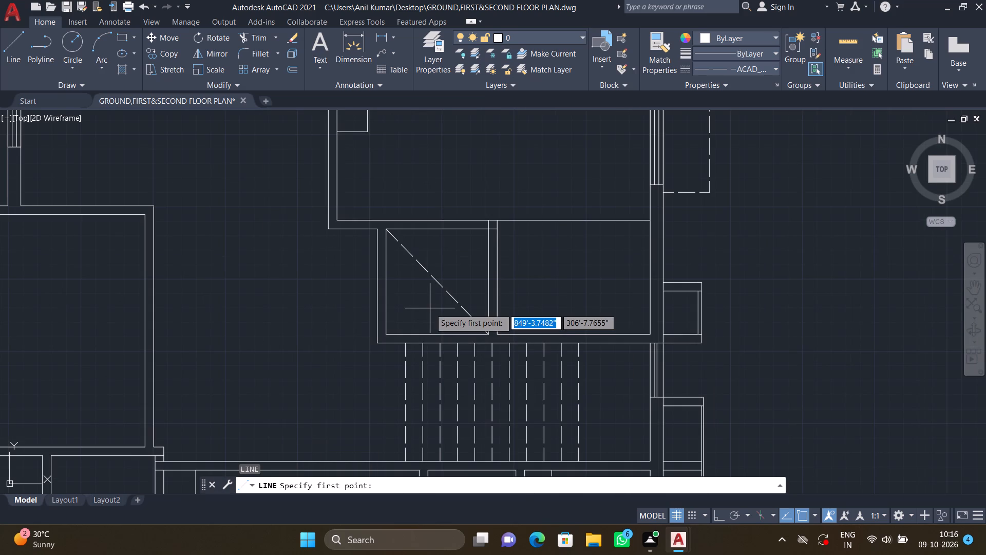
{"action": "scroll", "coordinate": [399, 340], "scroll_direction": "up", "scroll_amount": 1}
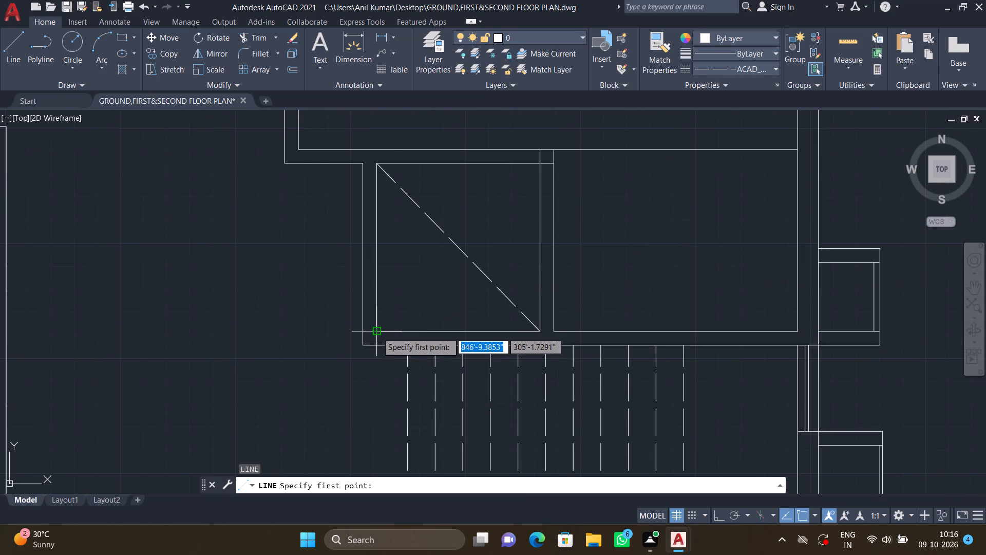
{"action": "left_click", "coordinate": [377, 331]}
{"action": "scroll", "coordinate": [538, 171], "scroll_direction": "up", "scroll_amount": 3}
{"action": "left_click", "coordinate": [540, 139]}
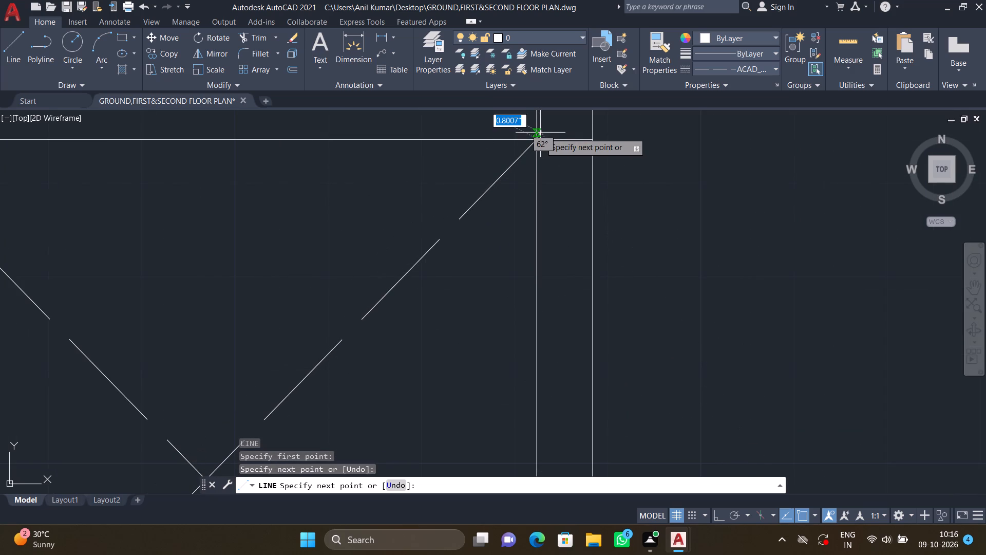
{"action": "key", "text": "Return"}
{"action": "scroll", "coordinate": [536, 155], "scroll_direction": "down", "scroll_amount": 4}
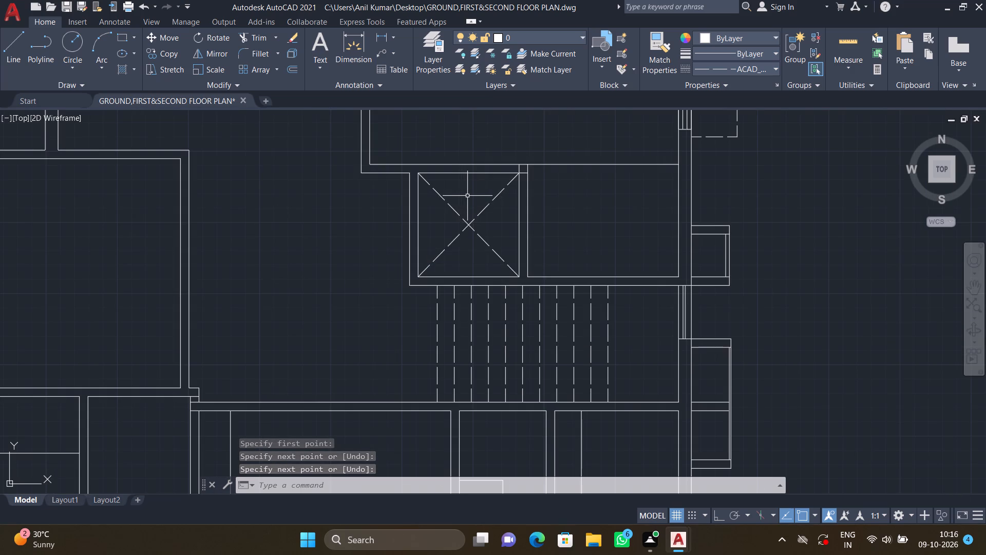
Delete the outer horizontal line of the small projection above the north wall's eastern window.
{"action": "middle_click_drag", "start_coordinate": [444, 240], "coordinate": [441, 226]}
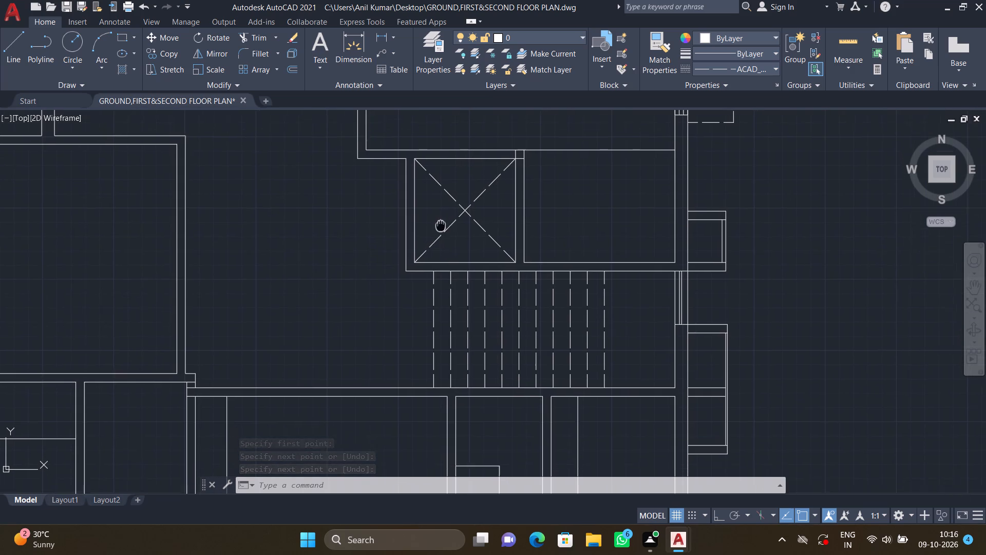
{"action": "scroll", "coordinate": [441, 227], "scroll_direction": "down", "scroll_amount": 2}
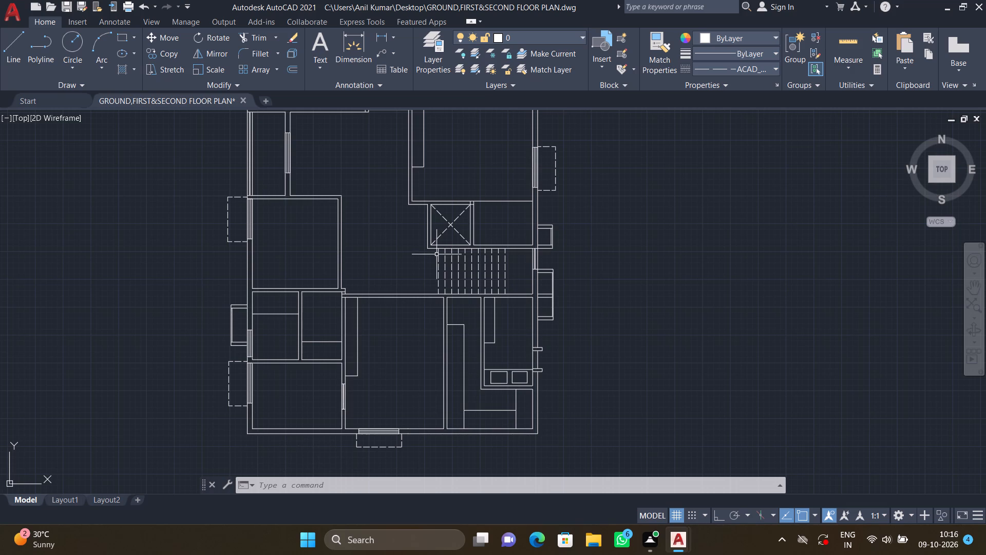
{"action": "middle_click_drag", "start_coordinate": [481, 218], "coordinate": [412, 324]}
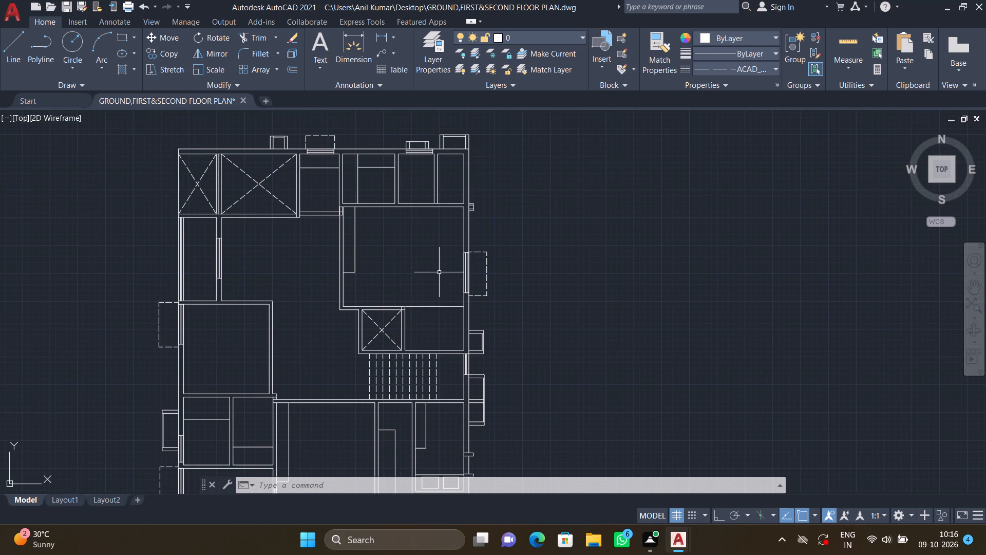
{"action": "middle_click_drag", "start_coordinate": [434, 282], "coordinate": [424, 334]}
{"action": "scroll", "coordinate": [411, 188], "scroll_direction": "up", "scroll_amount": 3}
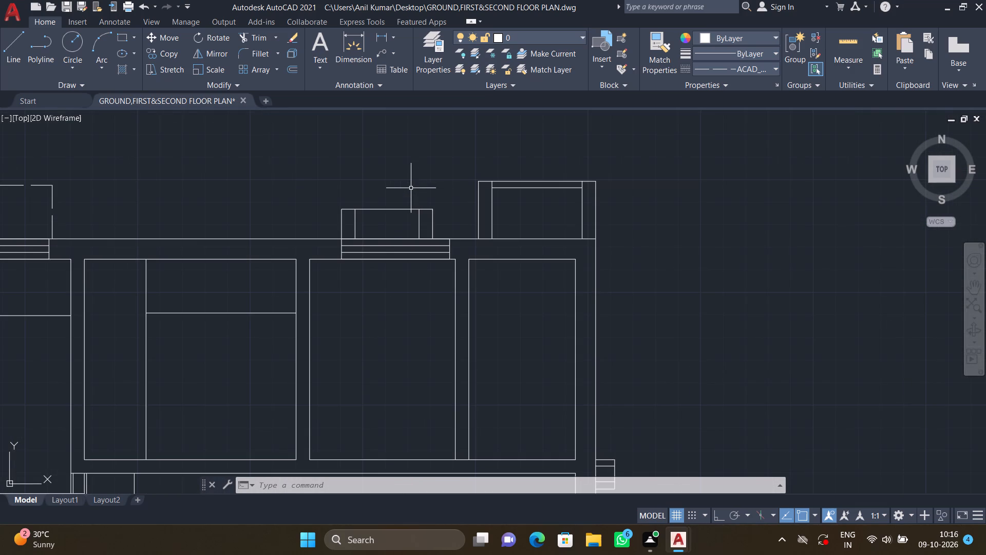
{"action": "left_click", "coordinate": [387, 210]}
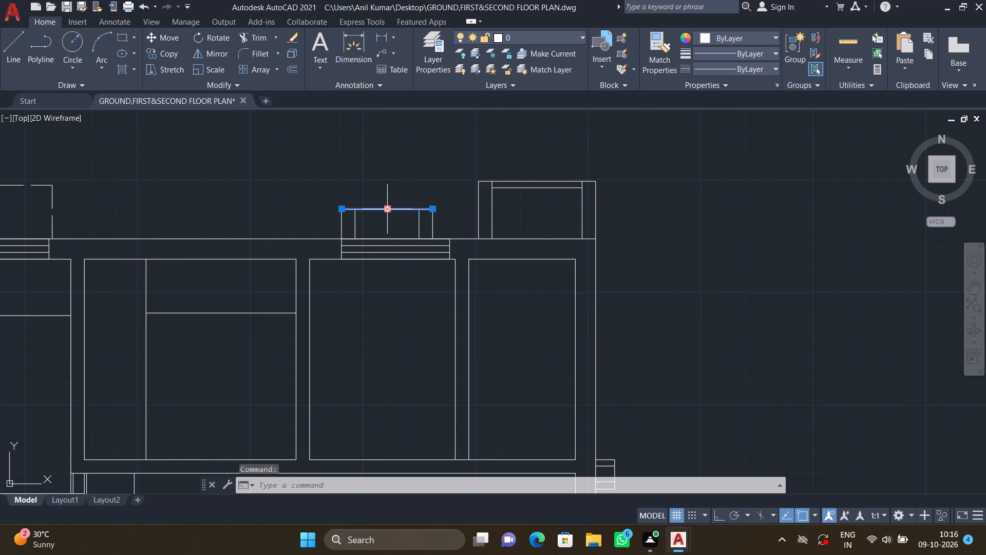
{"action": "key", "text": "Delete"}
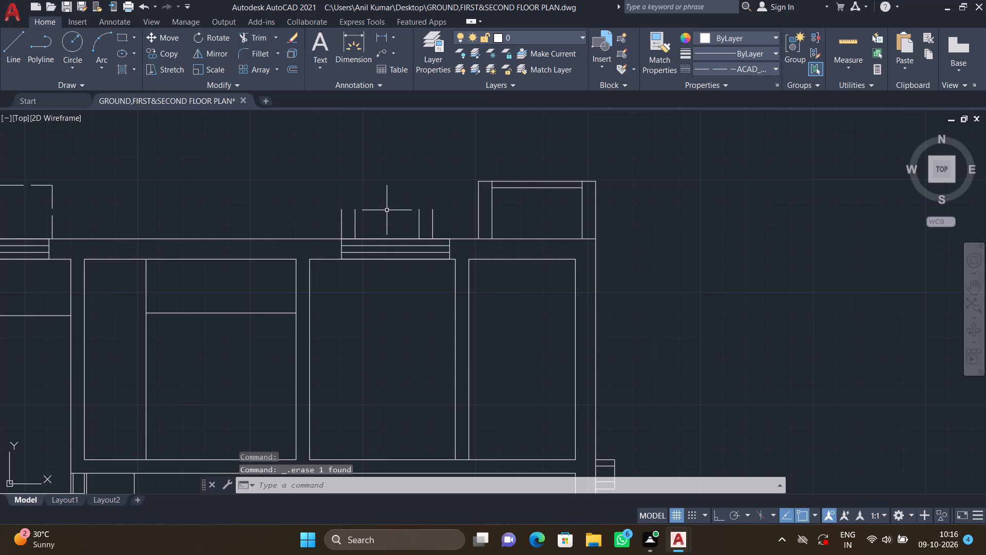
Draw a dashed horizontal line closing the outer edge of the small projection above the north wall's eastern window.
{"action": "key", "text": "l"}
{"action": "key", "text": "Return"}
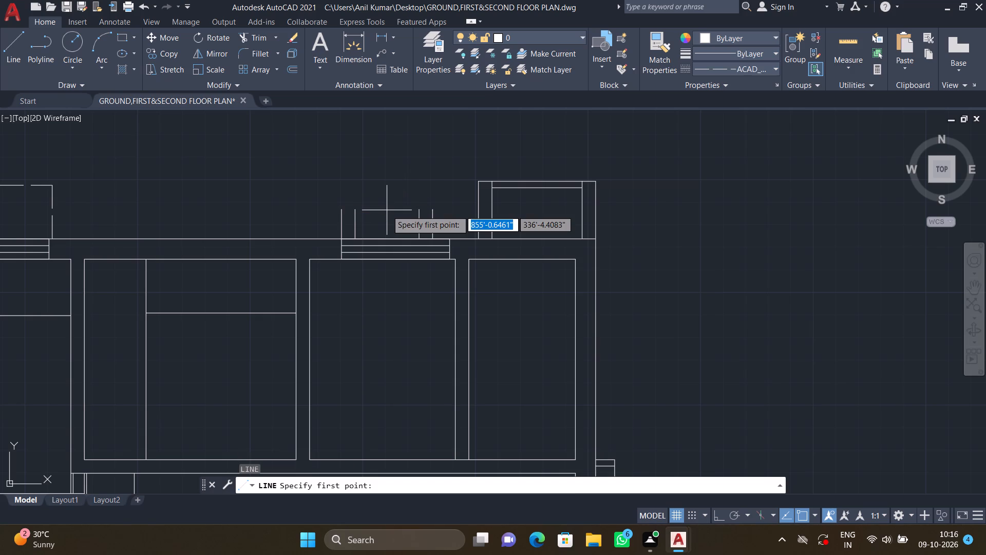
{"action": "scroll", "coordinate": [343, 217], "scroll_direction": "up", "scroll_amount": 2}
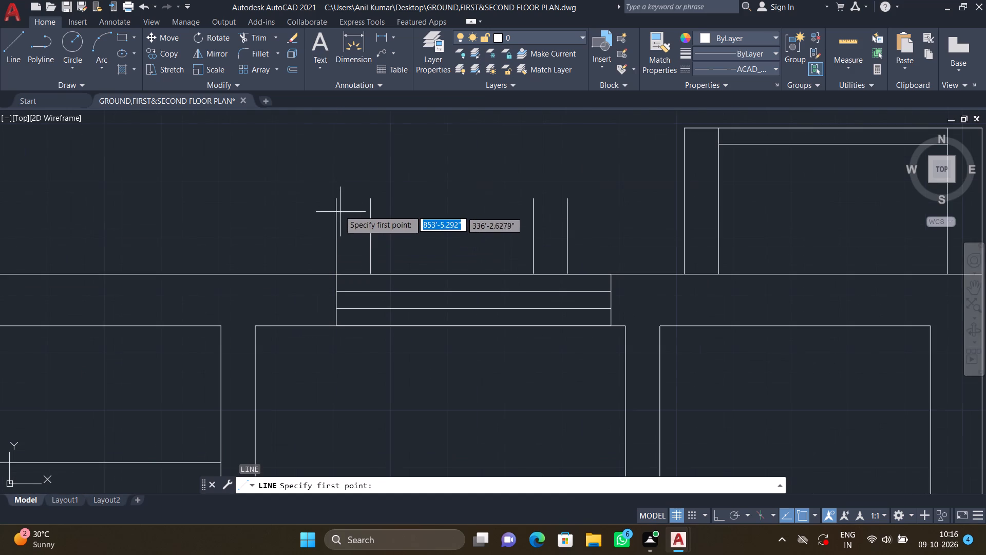
{"action": "left_click", "coordinate": [335, 201]}
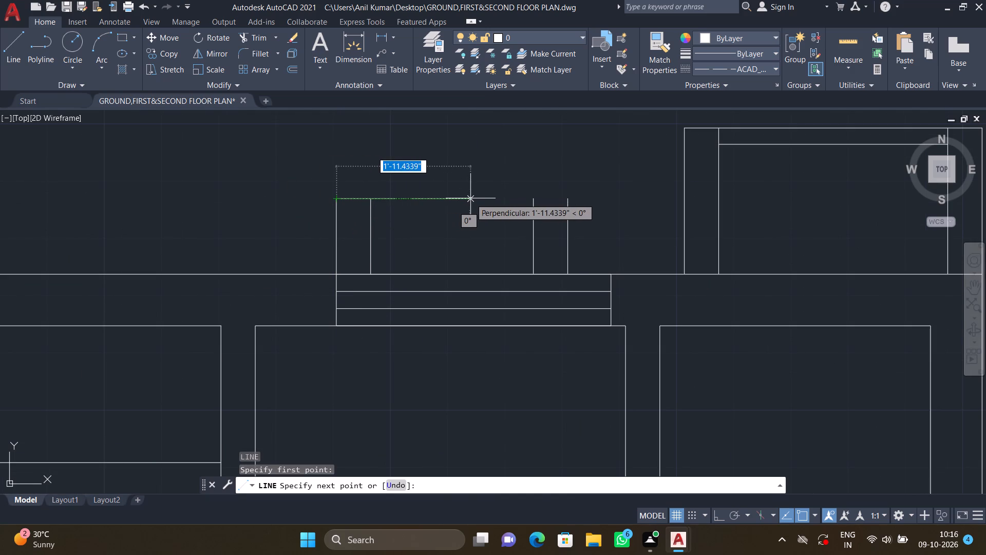
{"action": "key", "text": "F8"}
{"action": "scroll", "coordinate": [575, 209], "scroll_direction": "up", "scroll_amount": 1}
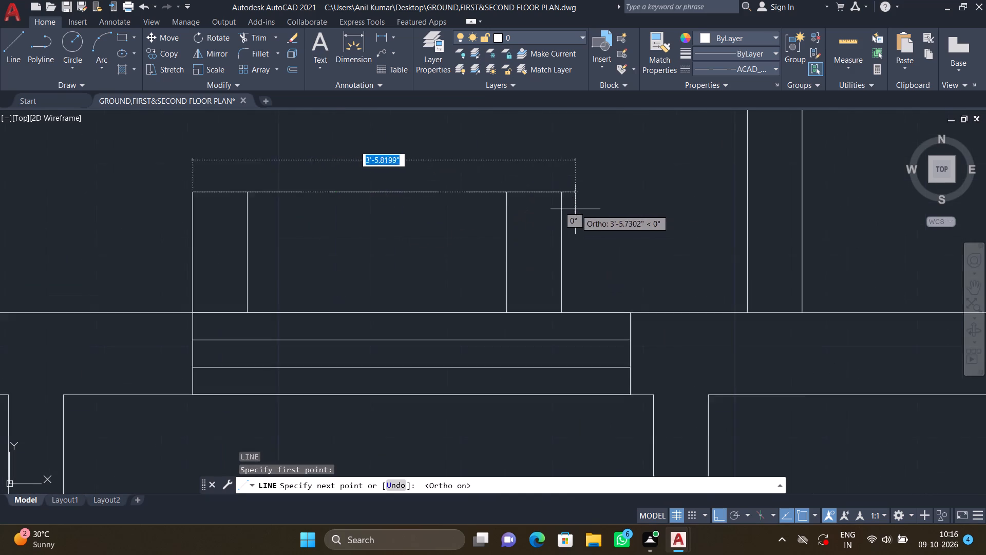
{"action": "scroll", "coordinate": [575, 209], "scroll_direction": "up", "scroll_amount": 1}
{"action": "left_click", "coordinate": [549, 181]}
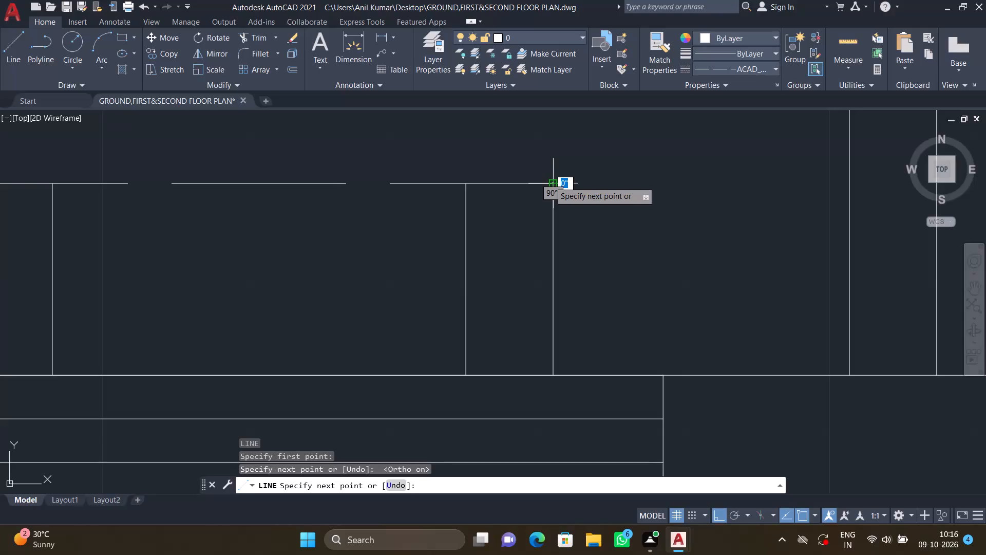
{"action": "key", "text": "Return"}
Draw a diagonal across the middle compartment of the small projection near the east wall's north end, from its northwest to southeast corner.
{"action": "middle_click_drag", "start_coordinate": [266, 224], "coordinate": [279, 227]}
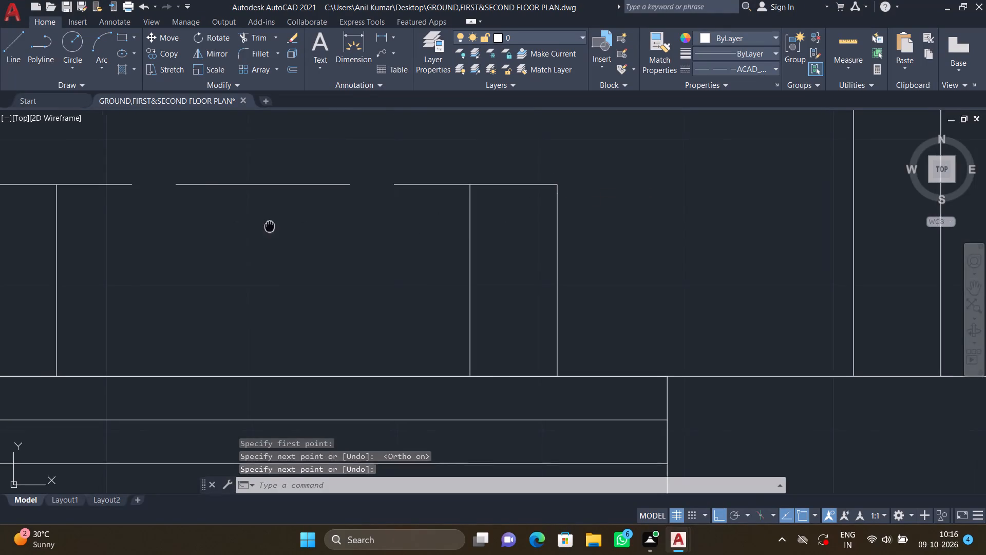
{"action": "middle_click_drag", "start_coordinate": [279, 227], "coordinate": [386, 261]}
{"action": "scroll", "coordinate": [158, 243], "scroll_direction": "up", "scroll_amount": 3}
{"action": "scroll", "coordinate": [172, 227], "scroll_direction": "down", "scroll_amount": 5}
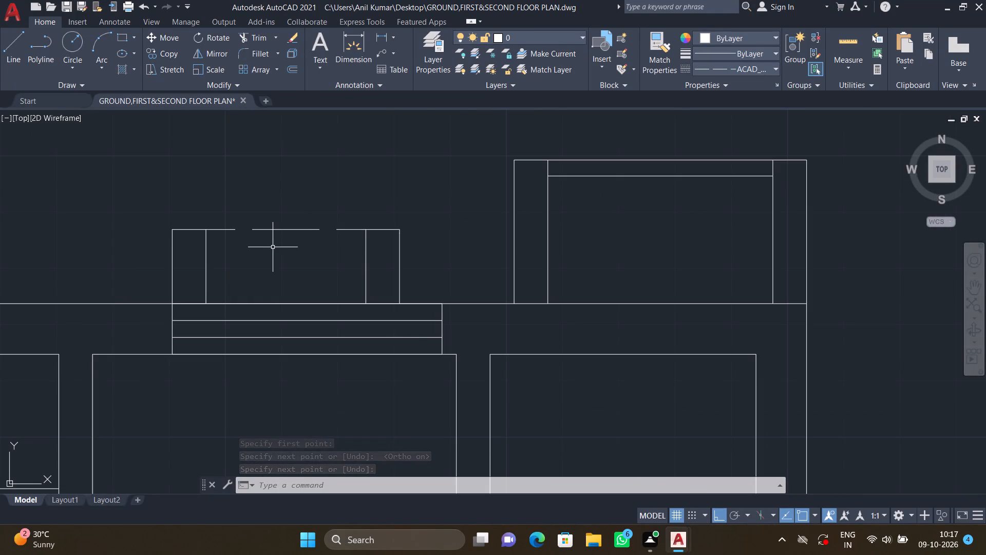
{"action": "scroll", "coordinate": [272, 248], "scroll_direction": "down", "scroll_amount": 3}
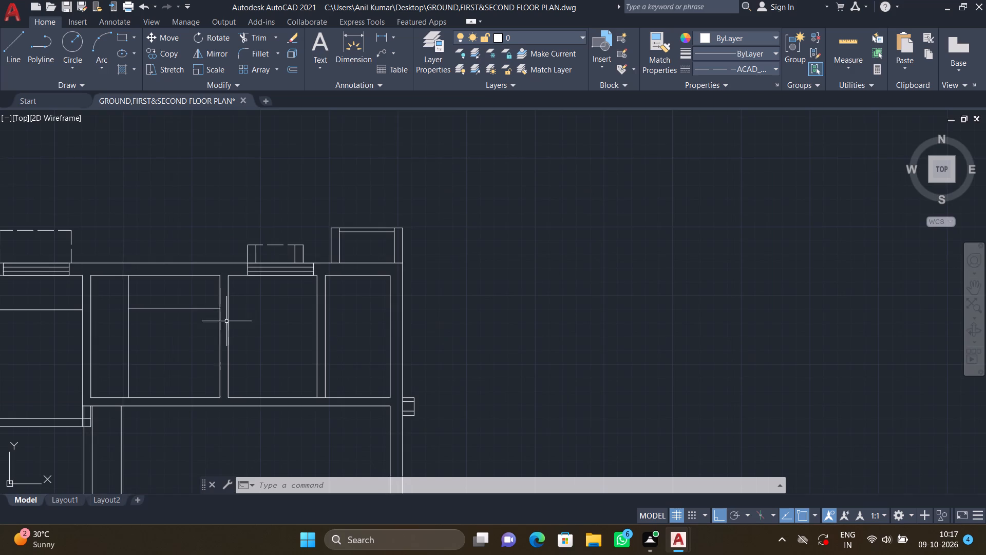
{"action": "middle_click_drag", "start_coordinate": [229, 318], "coordinate": [341, 251]}
{"action": "scroll", "coordinate": [343, 252], "scroll_direction": "down", "scroll_amount": 1}
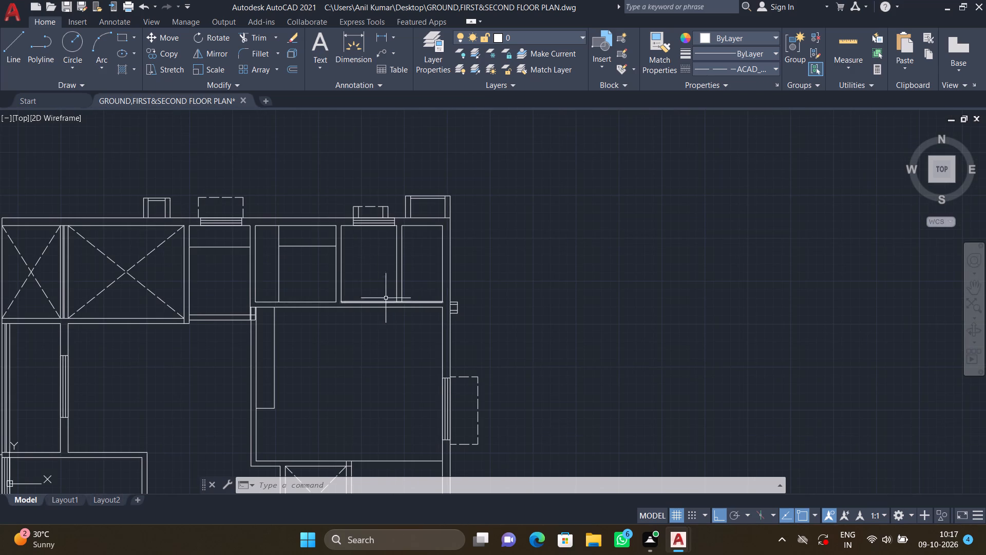
{"action": "middle_click_drag", "start_coordinate": [382, 291], "coordinate": [378, 275]}
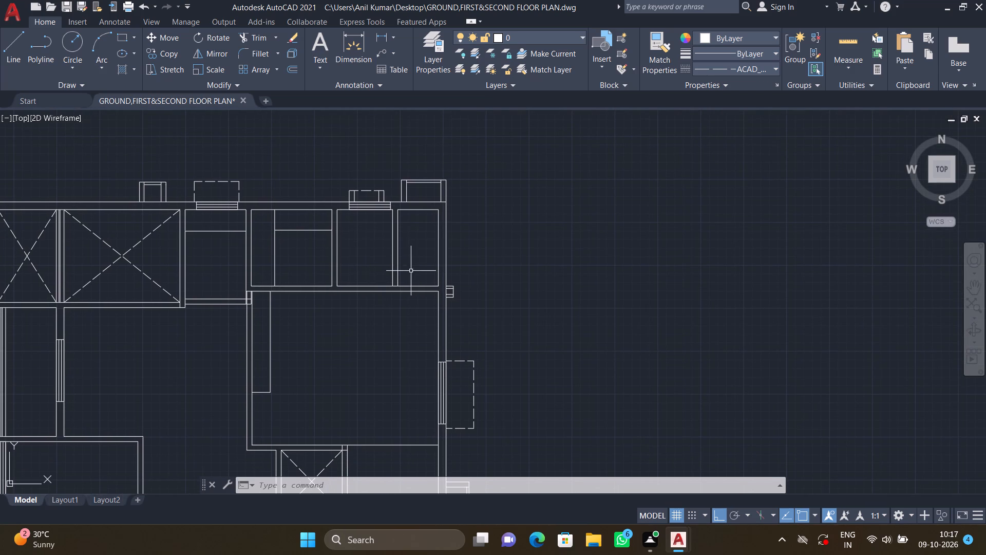
{"action": "middle_click_drag", "start_coordinate": [428, 307], "coordinate": [403, 211]}
{"action": "scroll", "coordinate": [408, 249], "scroll_direction": "down", "scroll_amount": 1}
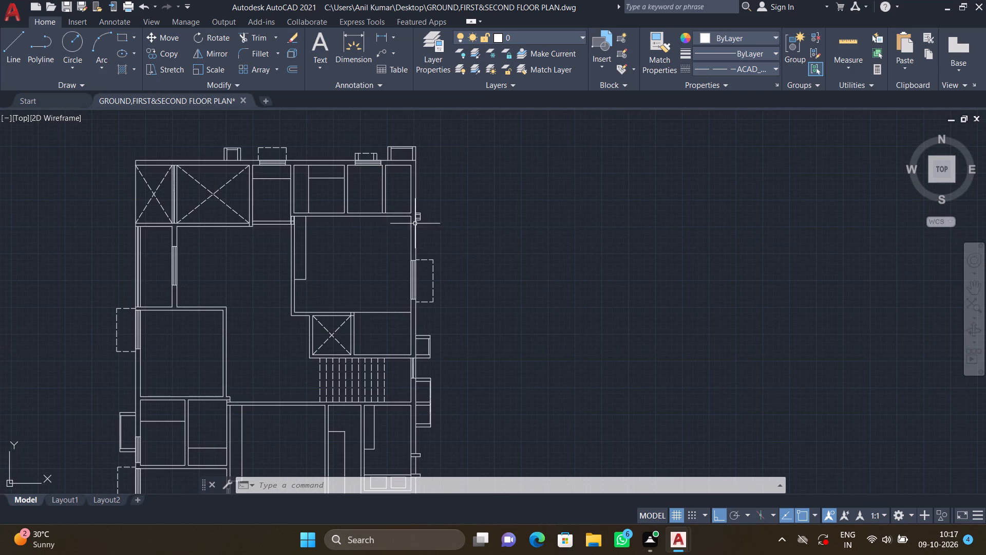
{"action": "scroll", "coordinate": [415, 214], "scroll_direction": "up", "scroll_amount": 7}
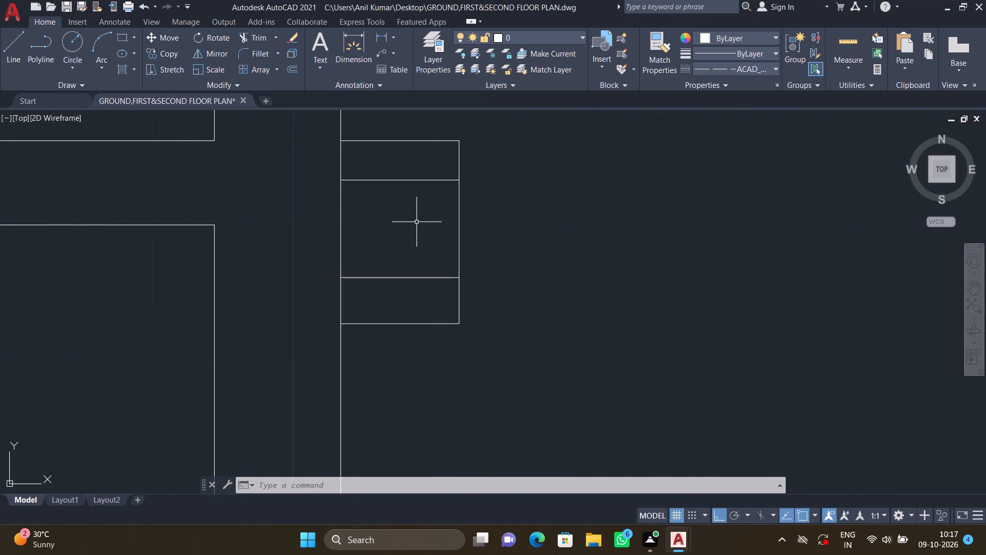
{"action": "key", "text": "F8"}
{"action": "key", "text": "l"}
{"action": "key", "text": "Return"}
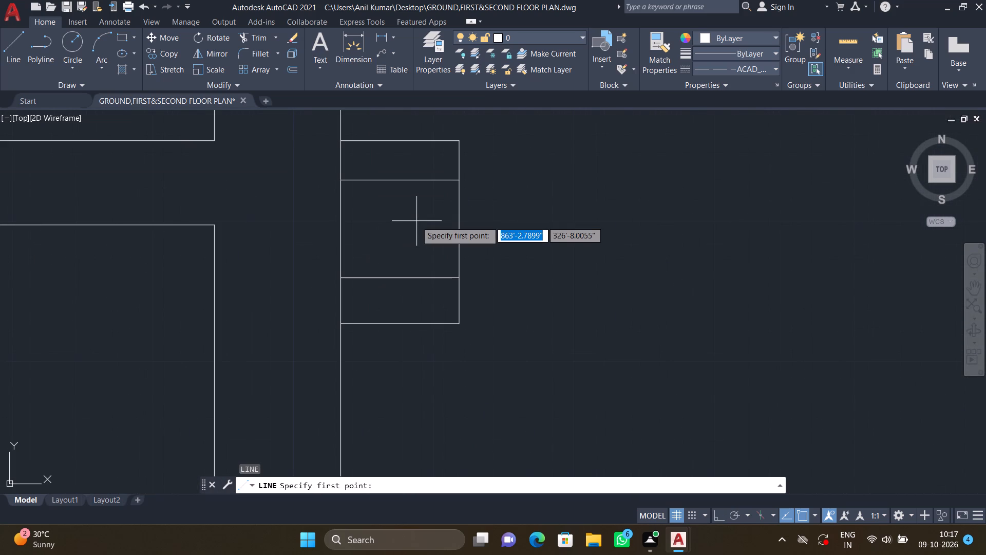
{"action": "left_click", "coordinate": [339, 182]}
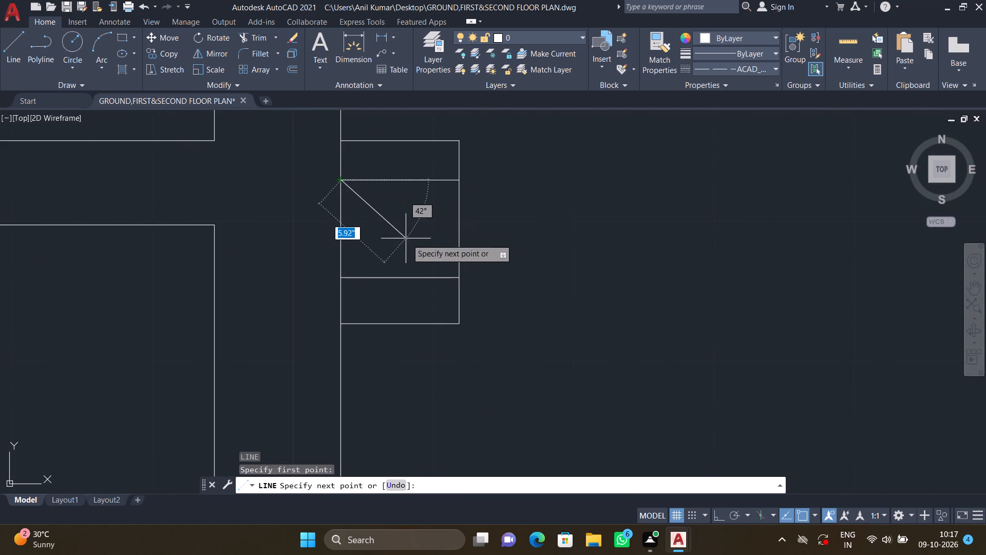
{"action": "left_click", "coordinate": [458, 278]}
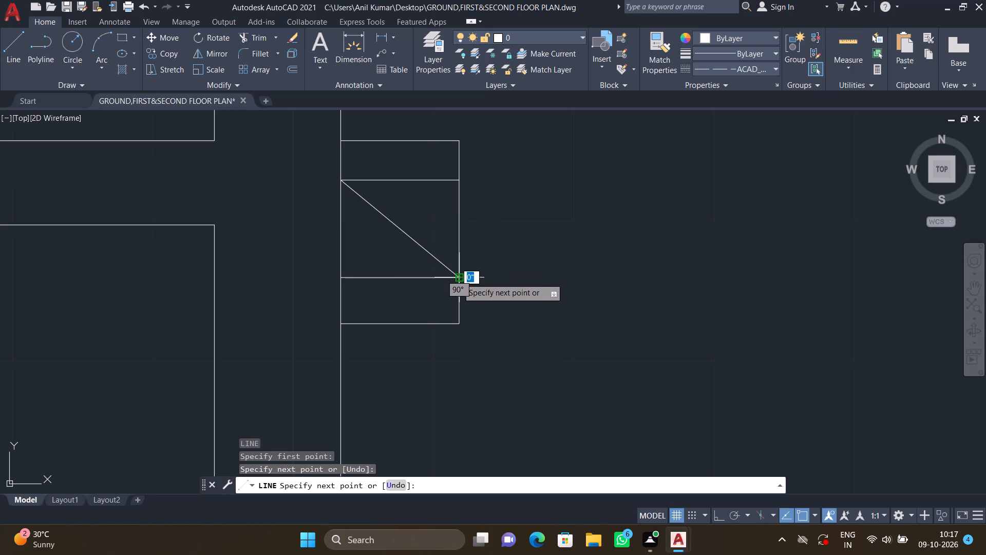
{"action": "key", "text": "Return"}
Complete that compartment's cross with a second diagonal from its southwest corner to its northeast corner.
{"action": "key", "text": "space"}
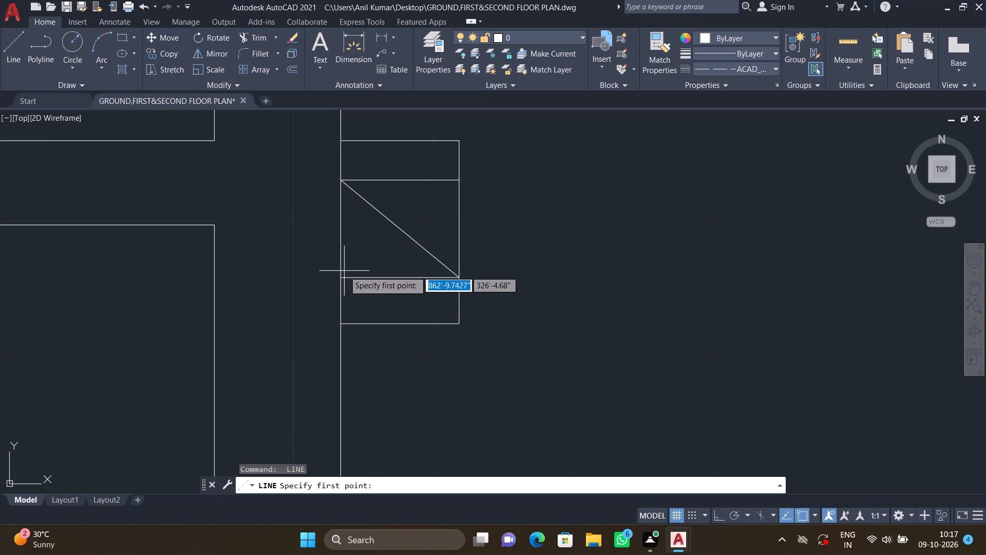
{"action": "left_click", "coordinate": [339, 276]}
{"action": "scroll", "coordinate": [447, 184], "scroll_direction": "up", "scroll_amount": 1}
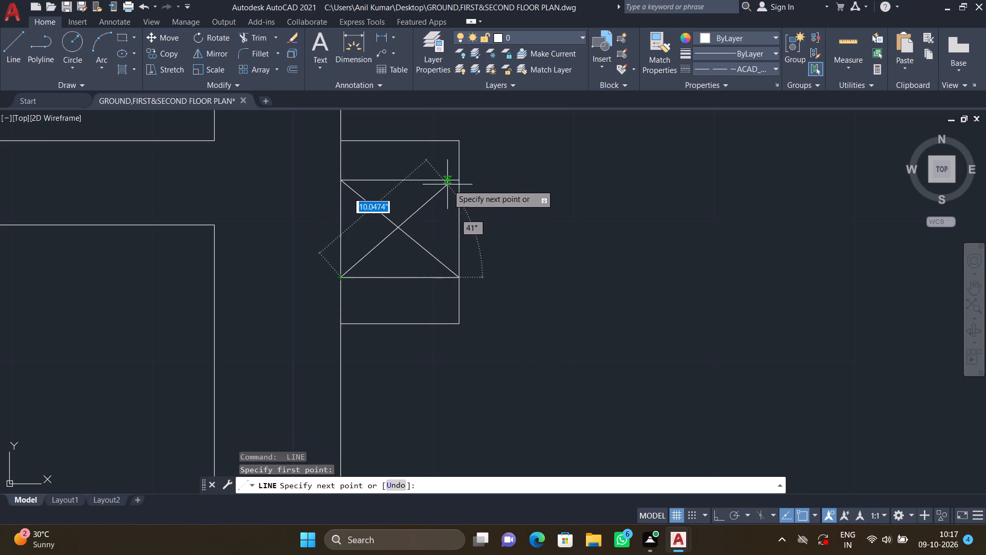
{"action": "scroll", "coordinate": [448, 184], "scroll_direction": "up", "scroll_amount": 1}
{"action": "left_click", "coordinate": [470, 173]}
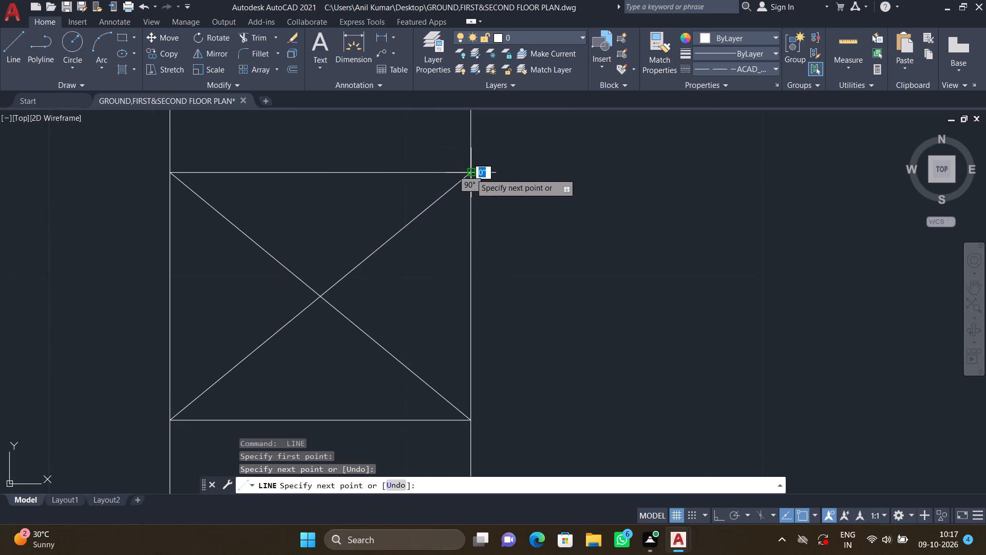
{"action": "key", "text": "Return"}
Draw a dashed vertical line outside the window east of the stair, spanning the gap between the two east wall projections.
{"action": "scroll", "coordinate": [473, 219], "scroll_direction": "down", "scroll_amount": 4}
{"action": "middle_click_drag", "start_coordinate": [418, 288], "coordinate": [416, 222]}
{"action": "scroll", "coordinate": [418, 222], "scroll_direction": "down", "scroll_amount": 4}
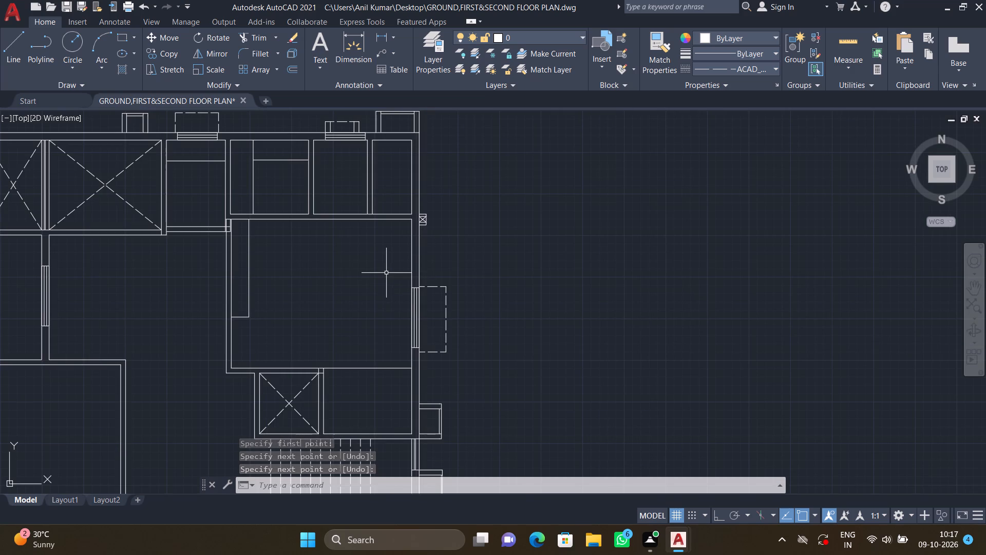
{"action": "middle_click_drag", "start_coordinate": [386, 330], "coordinate": [405, 288]}
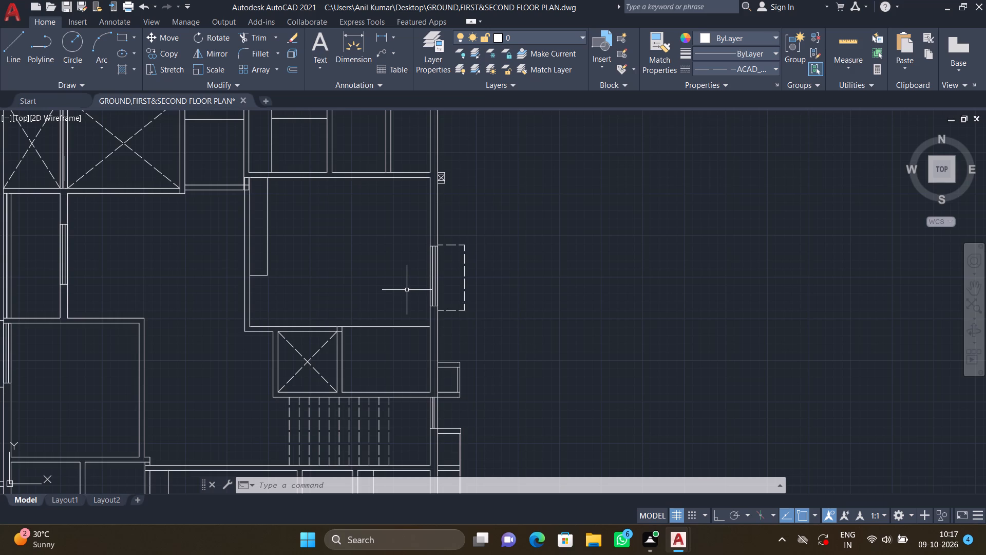
{"action": "scroll", "coordinate": [376, 260], "scroll_direction": "down", "scroll_amount": 1}
{"action": "middle_click_drag", "start_coordinate": [373, 294], "coordinate": [372, 232]}
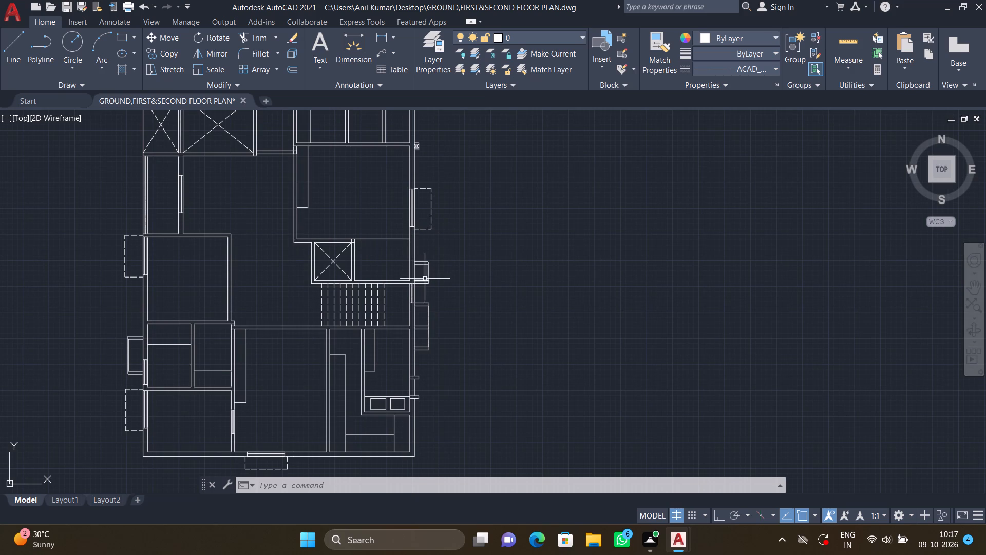
{"action": "middle_click_drag", "start_coordinate": [414, 262], "coordinate": [413, 246]}
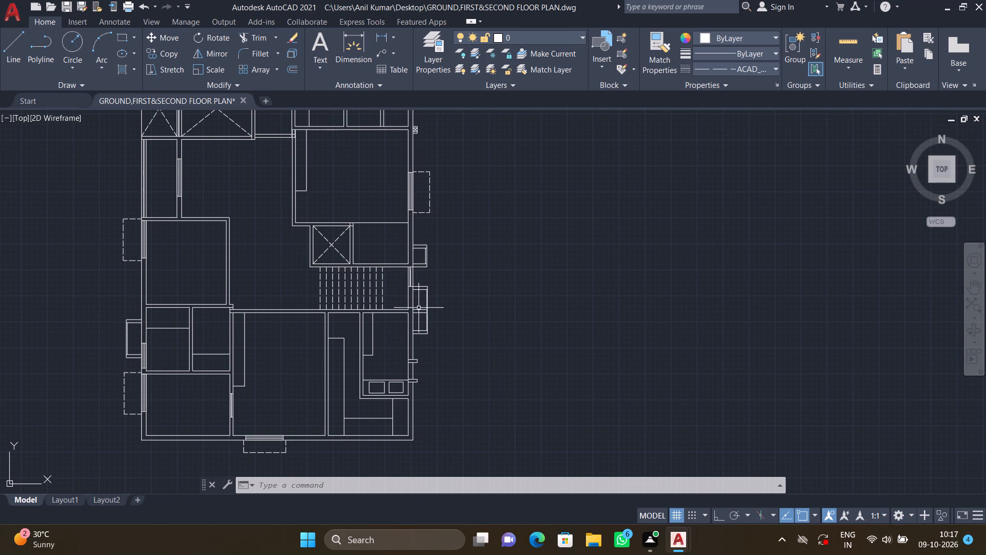
{"action": "scroll", "coordinate": [424, 302], "scroll_direction": "up", "scroll_amount": 3}
{"action": "middle_click_drag", "start_coordinate": [404, 299], "coordinate": [455, 287]}
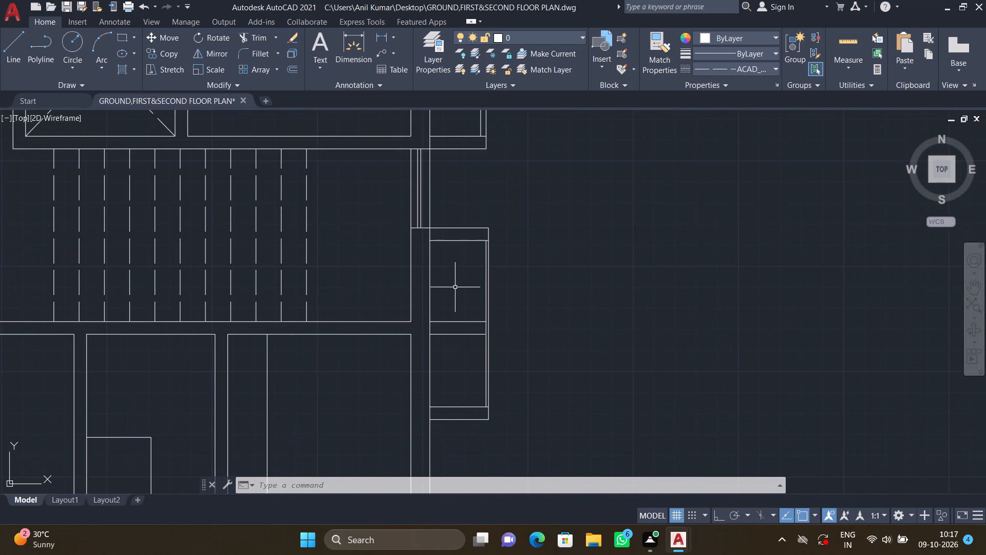
{"action": "middle_click_drag", "start_coordinate": [466, 170], "coordinate": [462, 225]}
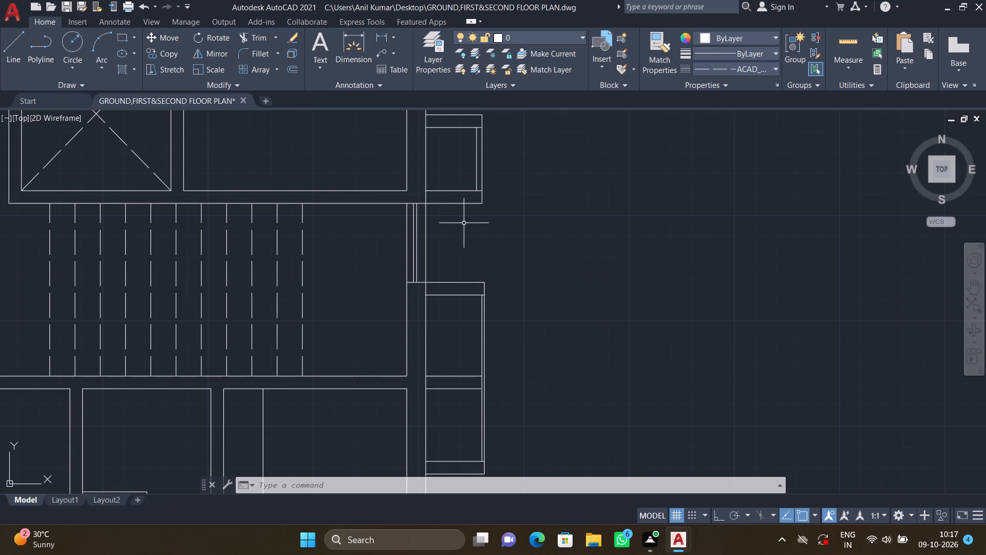
{"action": "key", "text": "F8"}
{"action": "key", "text": "l"}
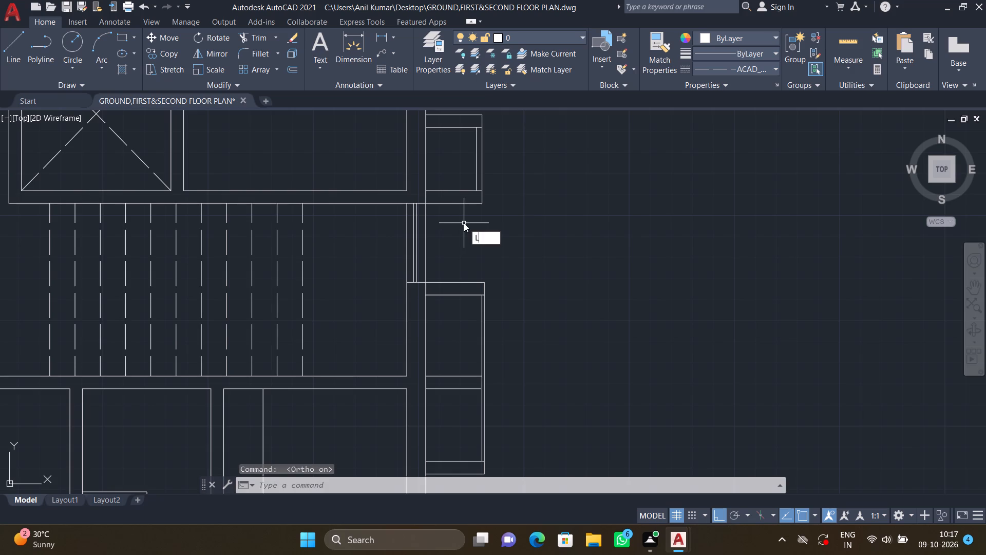
{"action": "key", "text": "Return"}
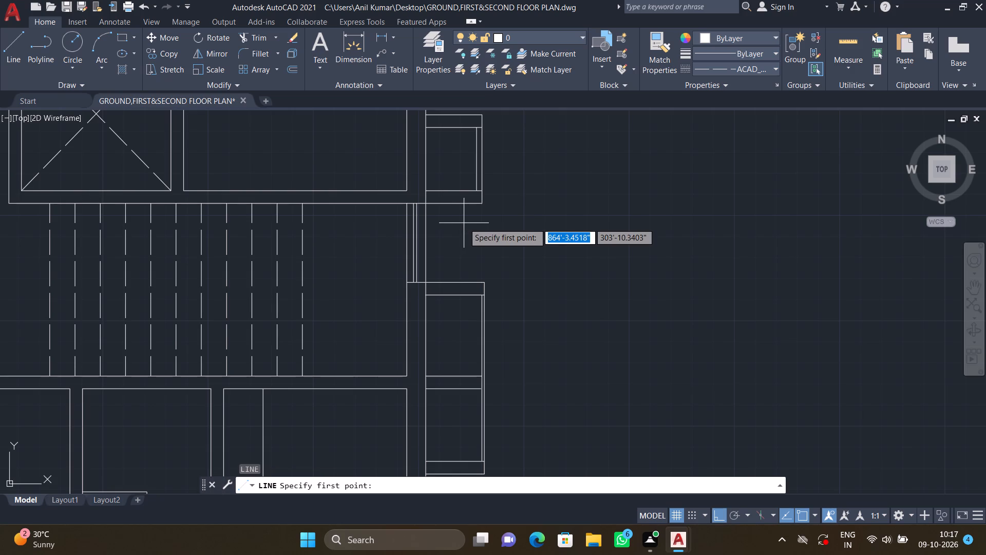
{"action": "scroll", "coordinate": [464, 206], "scroll_direction": "up", "scroll_amount": 2}
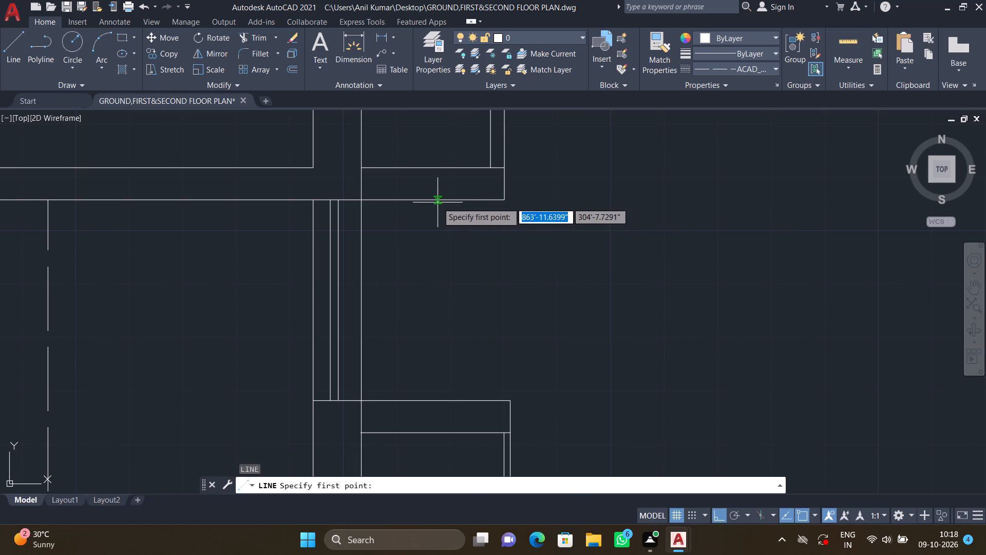
{"action": "left_click", "coordinate": [437, 200]}
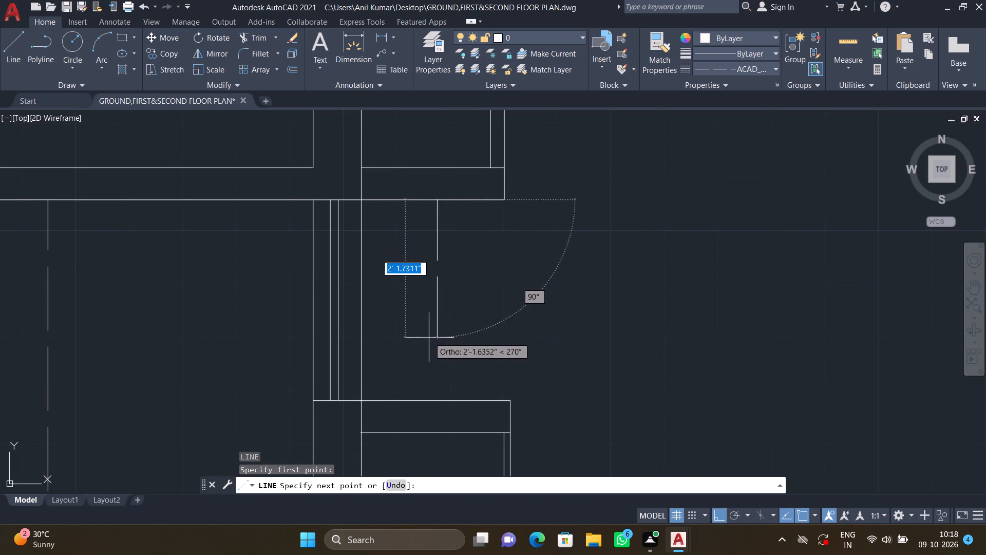
{"action": "left_click", "coordinate": [435, 398]}
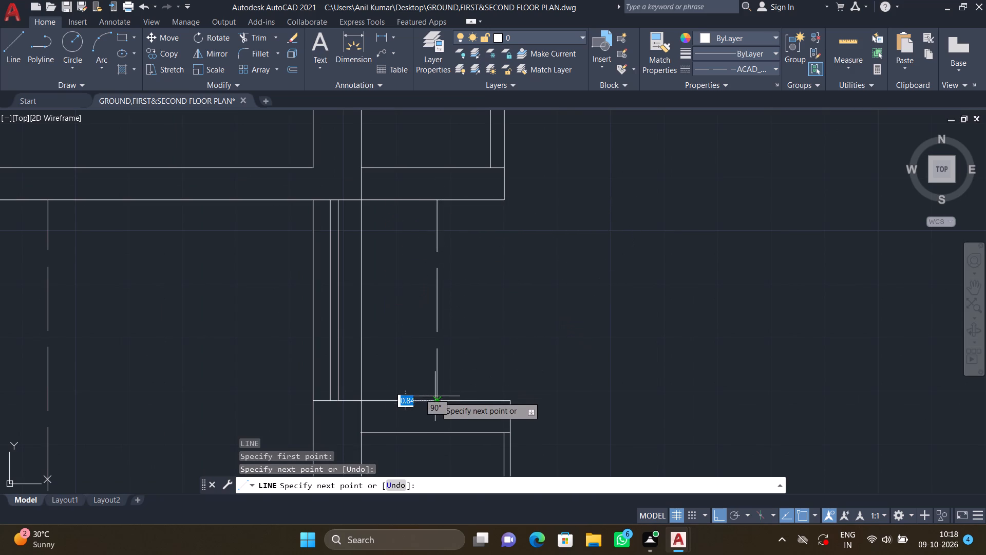
{"action": "key", "text": "Return"}
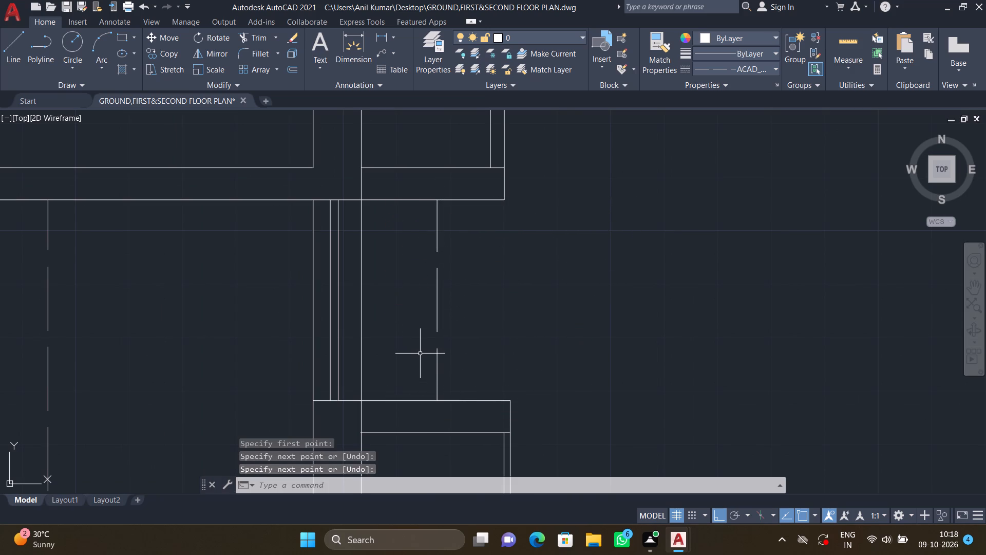
With Ortho off, draw a dashed diagonal across the northern compartment of the east projection south of the stair window, northwest to southeast corner.
{"action": "scroll", "coordinate": [419, 357], "scroll_direction": "down", "scroll_amount": 2}
{"action": "middle_click_drag", "start_coordinate": [412, 383], "coordinate": [404, 293]}
{"action": "scroll", "coordinate": [402, 316], "scroll_direction": "down", "scroll_amount": 1}
{"action": "middle_click_drag", "start_coordinate": [402, 316], "coordinate": [401, 273]}
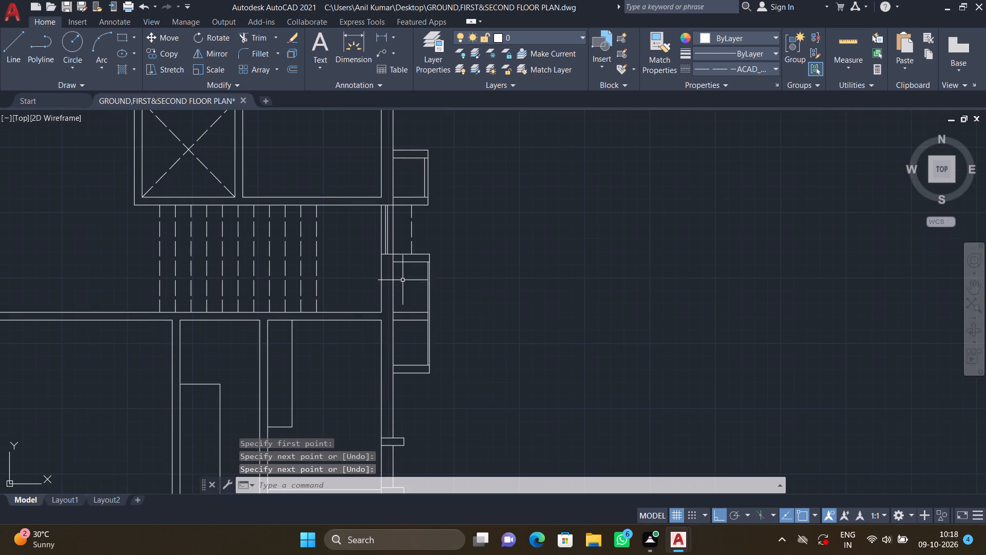
{"action": "scroll", "coordinate": [403, 280], "scroll_direction": "up", "scroll_amount": 2}
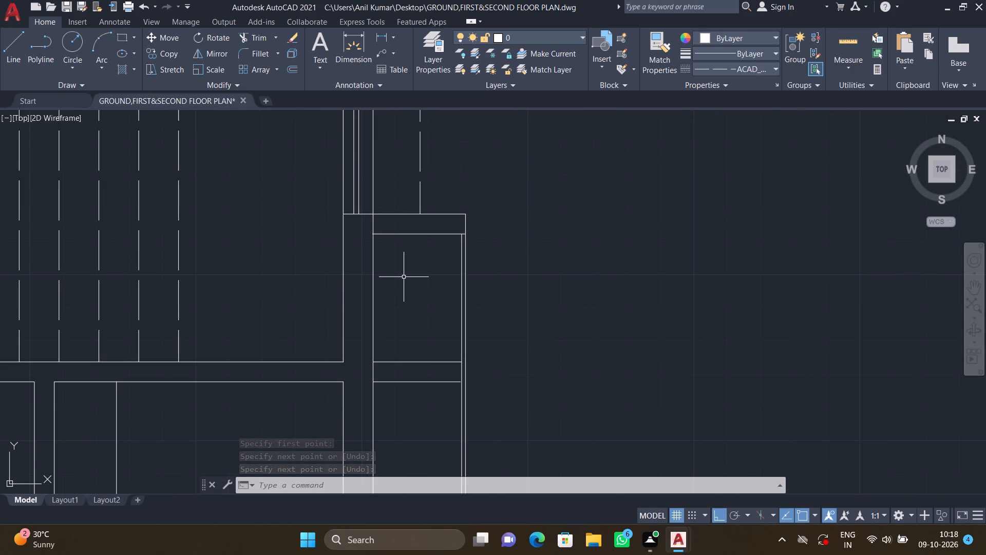
{"action": "key", "text": "F8"}
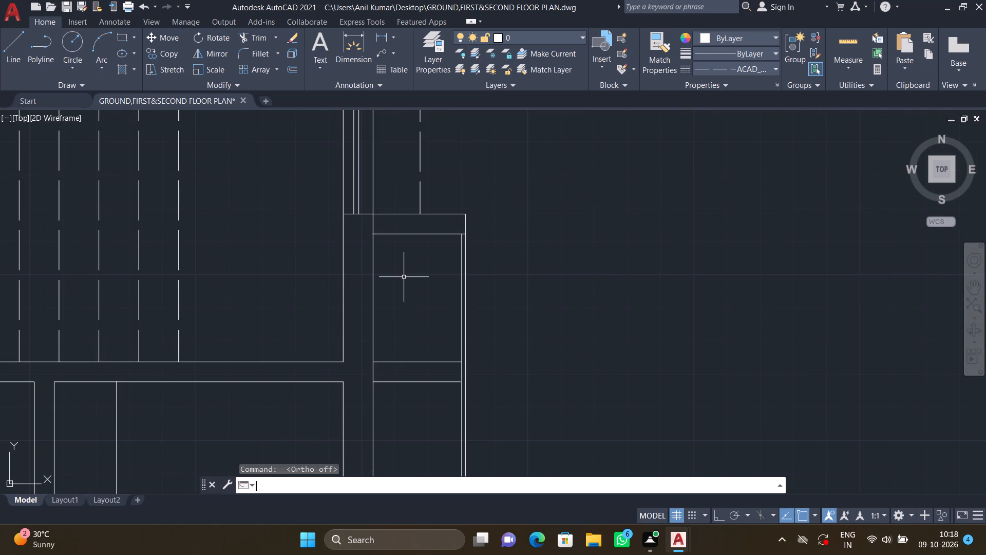
{"action": "key", "text": "l"}
{"action": "key", "text": "Return"}
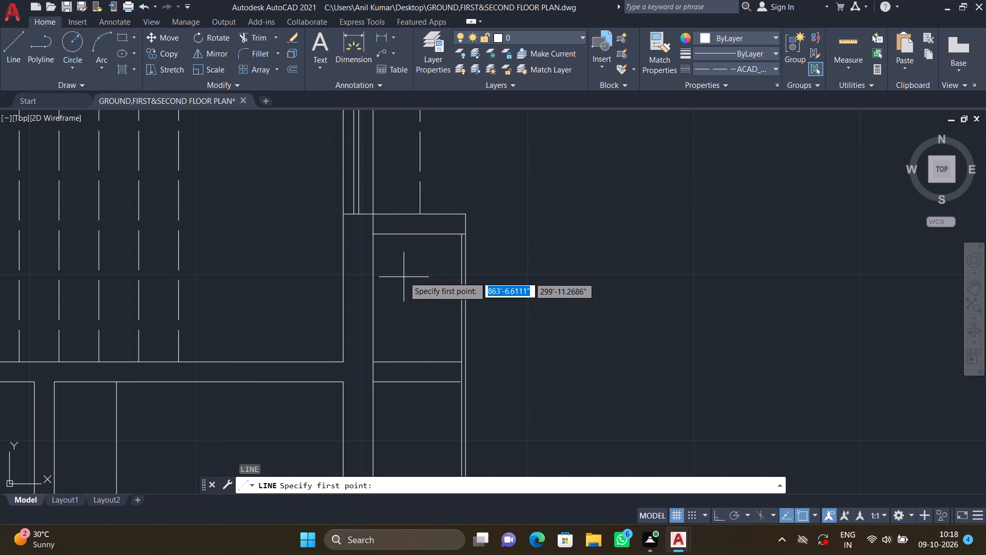
{"action": "left_click", "coordinate": [373, 235]}
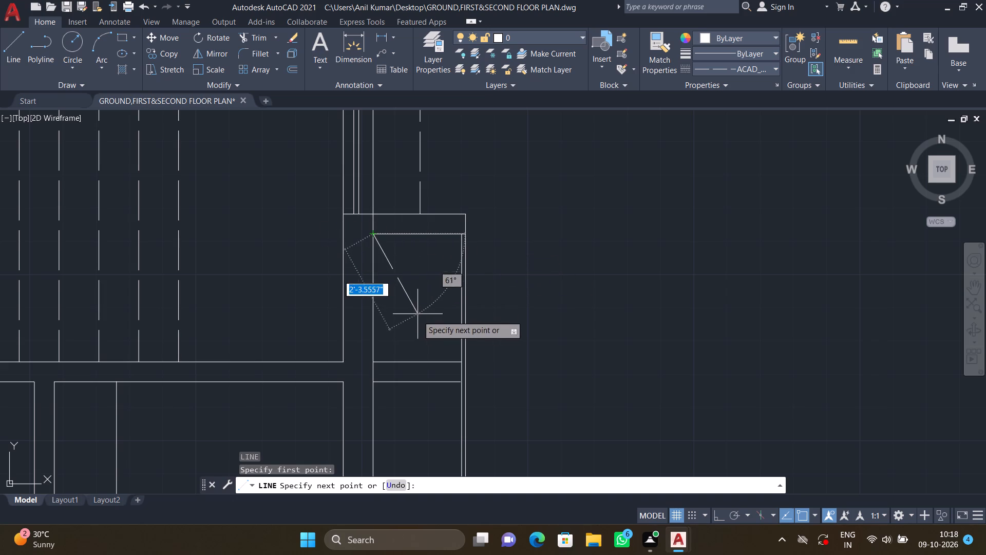
{"action": "scroll", "coordinate": [453, 349], "scroll_direction": "up", "scroll_amount": 1}
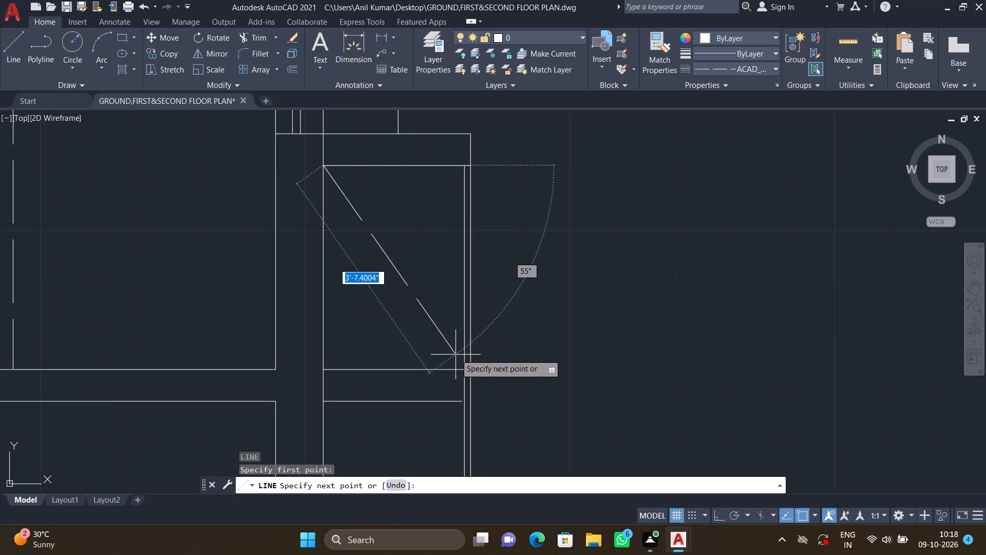
{"action": "left_click", "coordinate": [464, 370]}
{"action": "key", "text": "Return"}
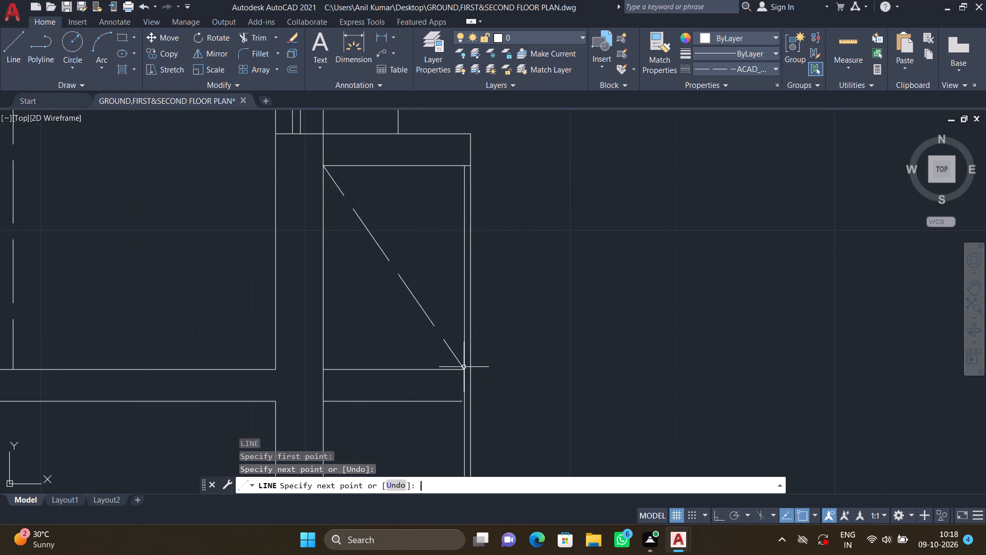
Complete the northern compartment's cross with a second diagonal from its northeast corner to its southwest corner.
{"action": "key", "text": "l"}
{"action": "key", "text": "Return"}
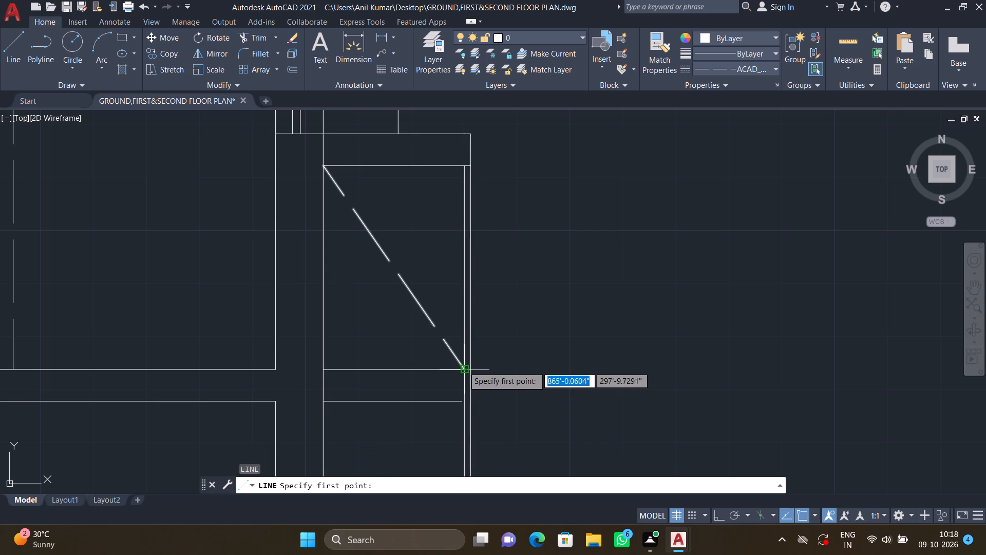
{"action": "left_click", "coordinate": [463, 168]}
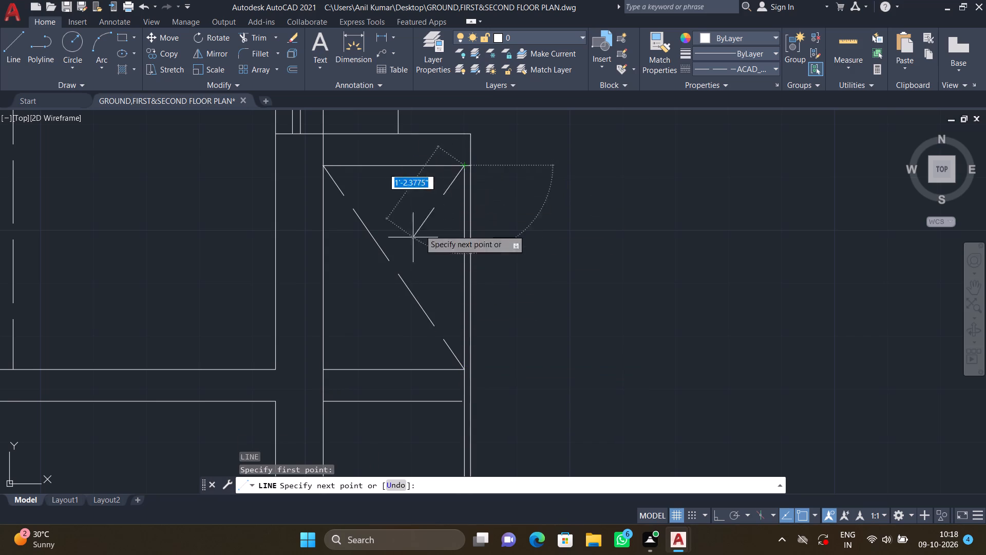
{"action": "scroll", "coordinate": [327, 356], "scroll_direction": "up", "scroll_amount": 3}
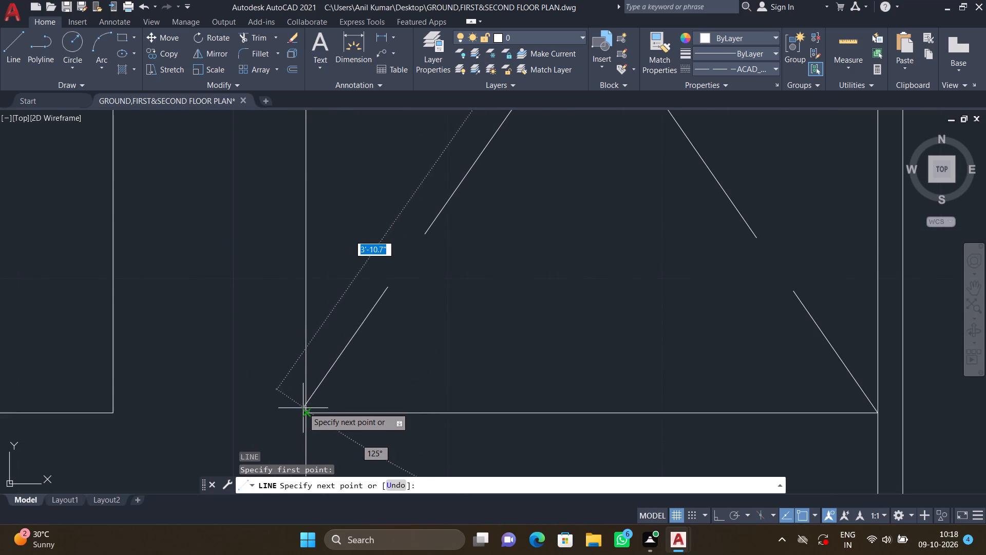
{"action": "left_click", "coordinate": [304, 413]}
{"action": "key", "text": "Return"}
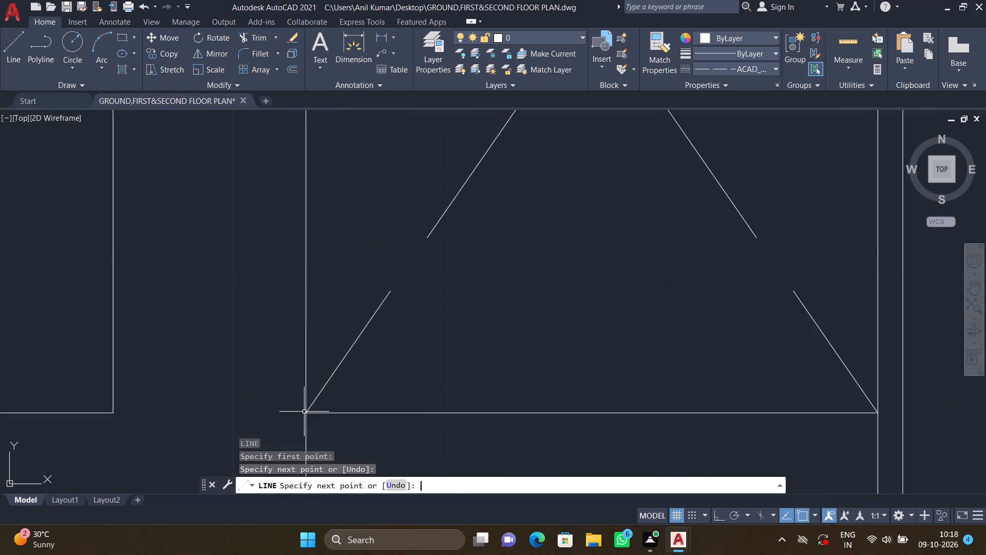
Draw a dashed diagonal across the southern compartment of the same east projection, from its northwest corner to its southeast corner.
{"action": "scroll", "coordinate": [312, 411], "scroll_direction": "down", "scroll_amount": 4}
{"action": "middle_click_drag", "start_coordinate": [346, 433], "coordinate": [346, 340]}
{"action": "scroll", "coordinate": [348, 336], "scroll_direction": "down", "scroll_amount": 1}
{"action": "middle_click_drag", "start_coordinate": [342, 390], "coordinate": [349, 334]}
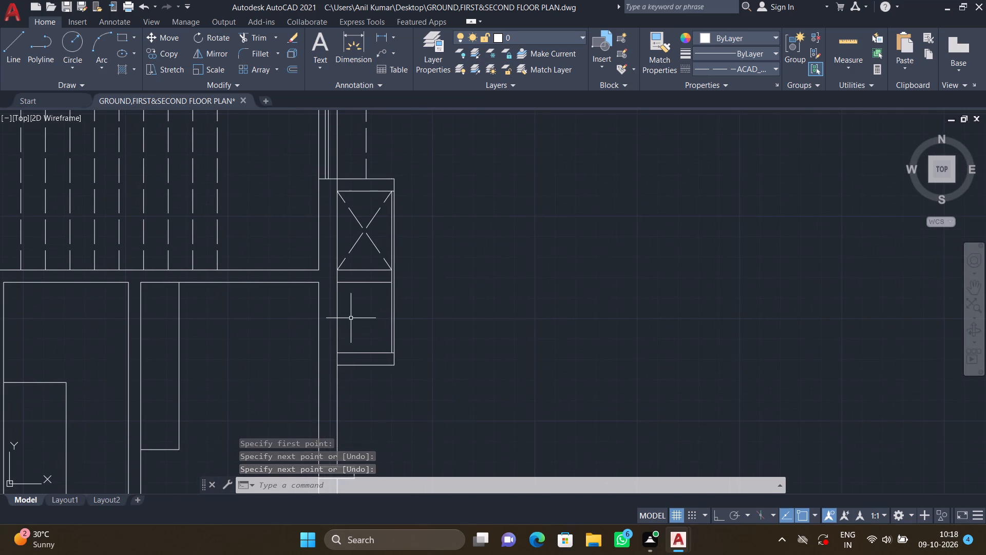
{"action": "scroll", "coordinate": [351, 318], "scroll_direction": "up", "scroll_amount": 2}
{"action": "key", "text": "l"}
{"action": "key", "text": "Return"}
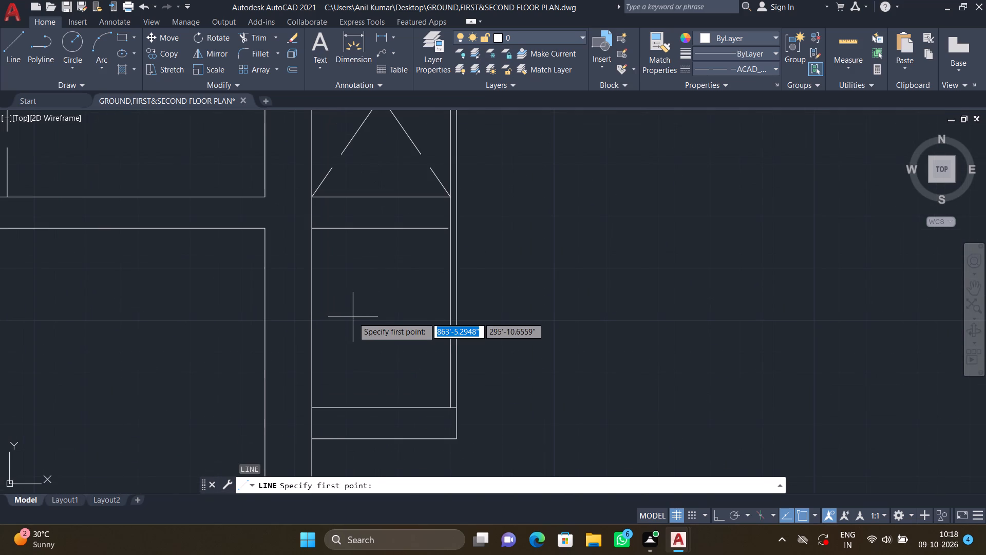
{"action": "left_click_drag", "start_coordinate": [312, 229], "coordinate": [316, 234]}
{"action": "left_click", "coordinate": [452, 408]}
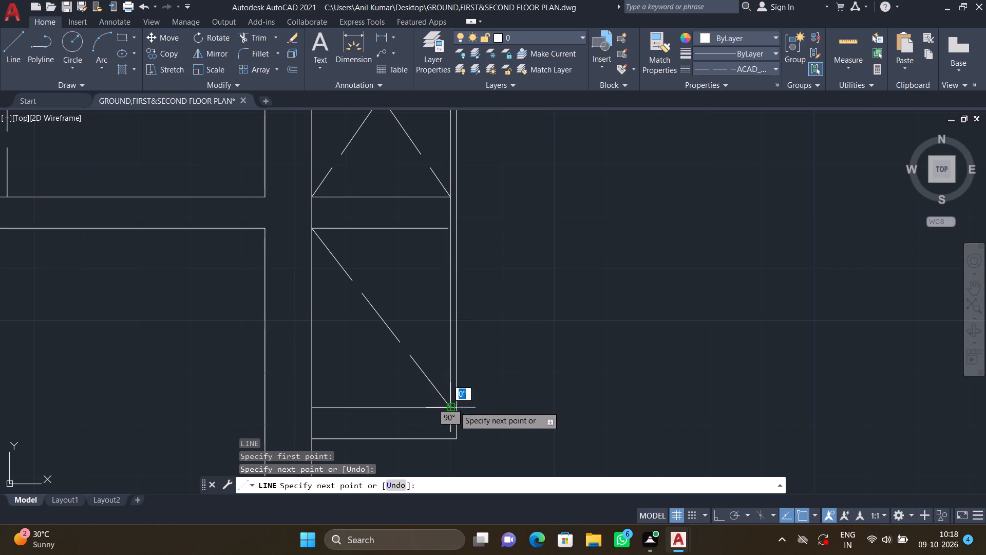
{"action": "key", "text": "Return"}
Complete the southern compartment's cross with a second diagonal from its southwest corner to its northeast corner.
{"action": "key", "text": "l"}
{"action": "key", "text": "Return"}
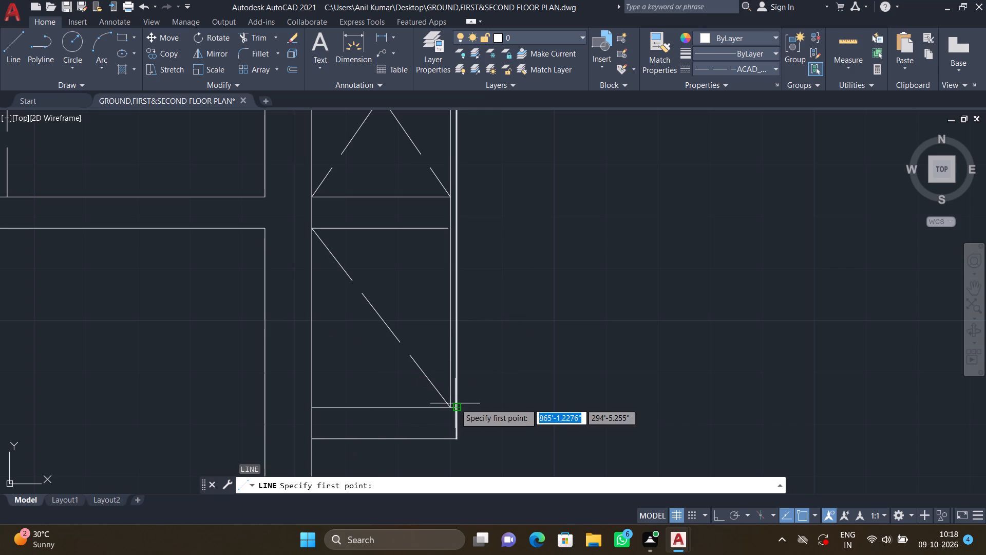
{"action": "left_click", "coordinate": [310, 406]}
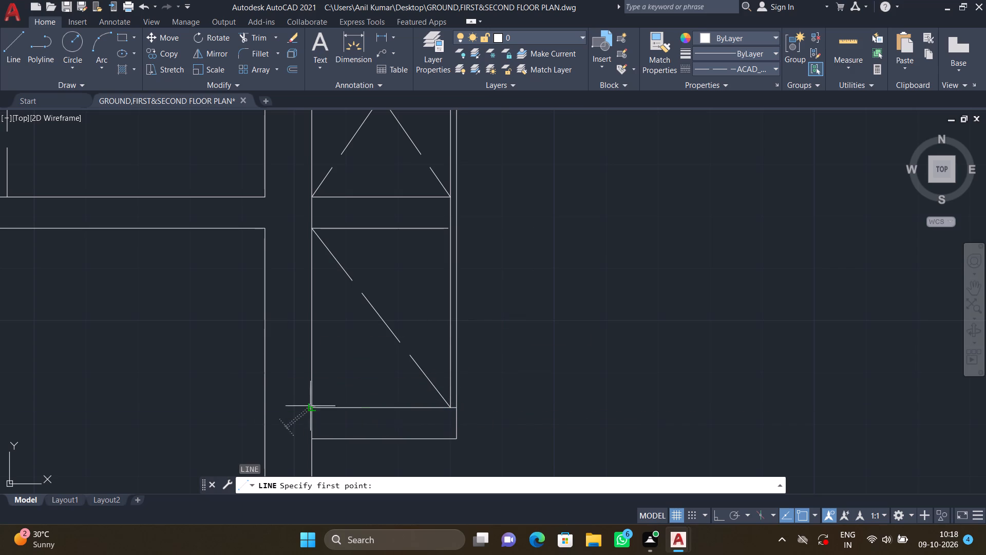
{"action": "scroll", "coordinate": [445, 237], "scroll_direction": "up", "scroll_amount": 2}
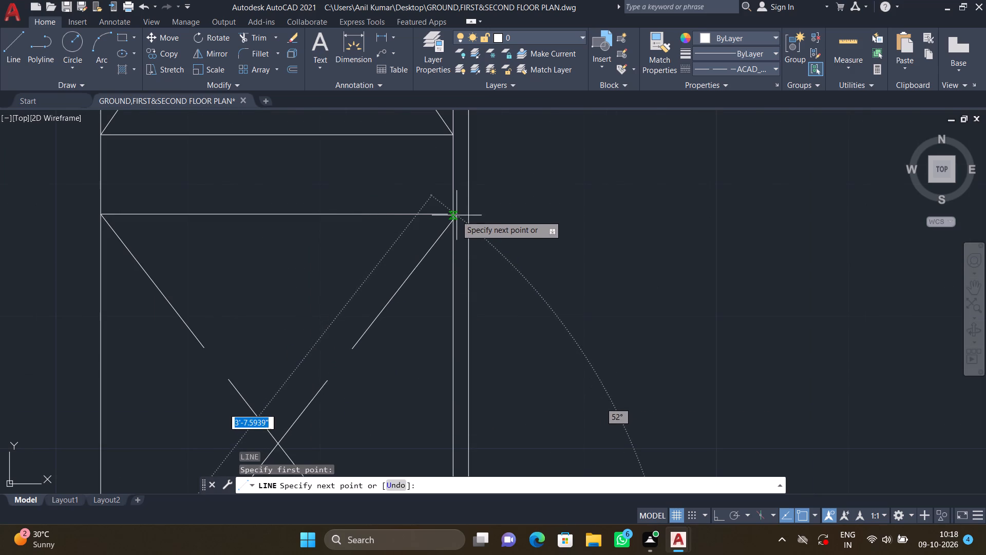
{"action": "scroll", "coordinate": [452, 217], "scroll_direction": "up", "scroll_amount": 3}
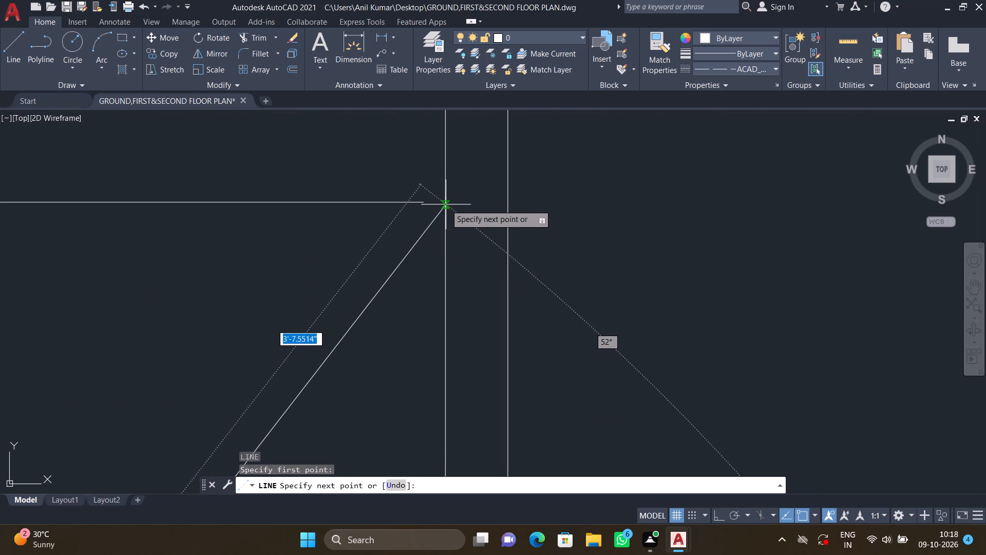
{"action": "left_click", "coordinate": [446, 202]}
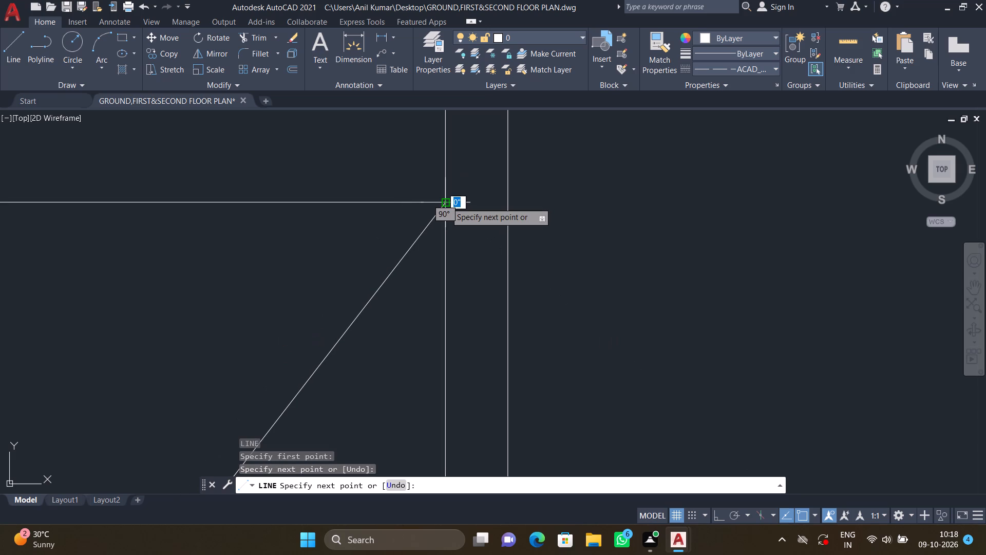
{"action": "key", "text": "Return"}
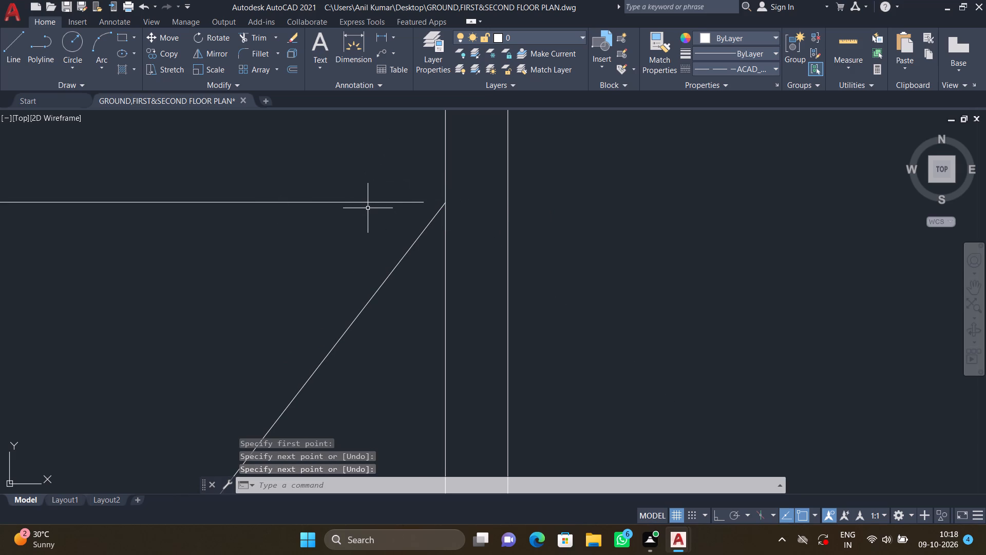
Extend the southern compartment's north edge line east to meet the projection's inner vertical line.
{"action": "type", "text": "EX"}
{"action": "key", "text": "Return"}
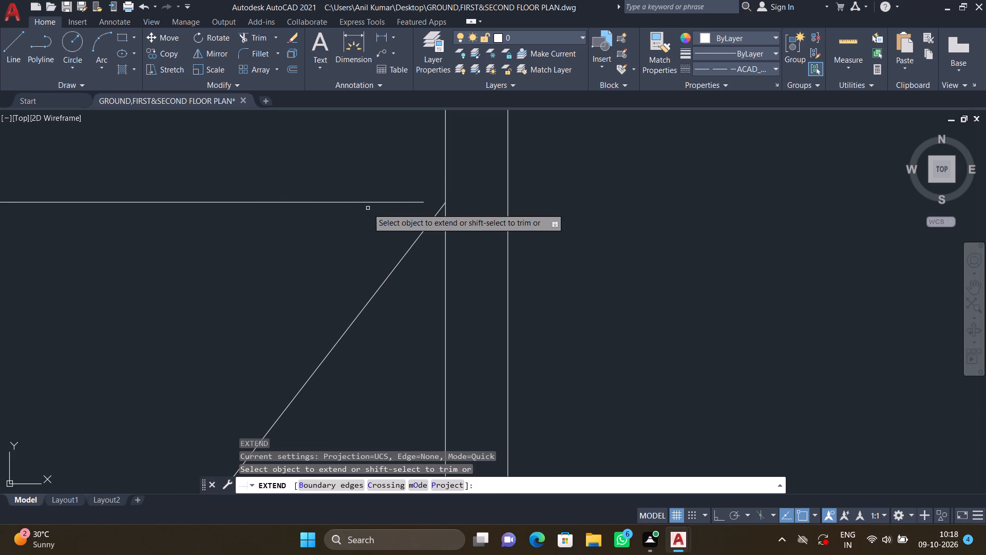
{"action": "left_click", "coordinate": [413, 202]}
{"action": "key", "text": "Return"}
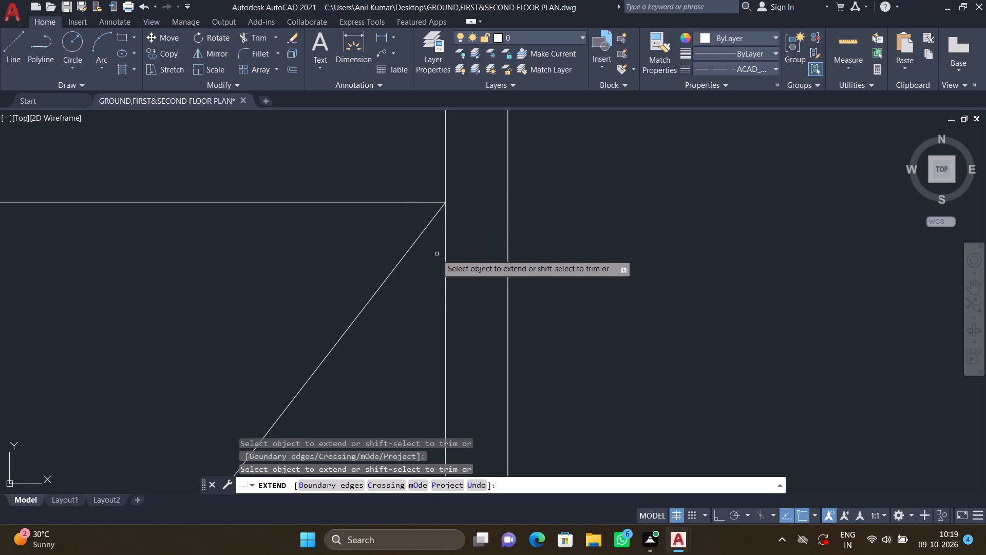
With Ortho on, draw a dashed vertical line about 2'-8" long joining the outer ends of the two small east wall projections near the twin-rectangle counter.
{"action": "scroll", "coordinate": [436, 249], "scroll_direction": "down", "scroll_amount": 5}
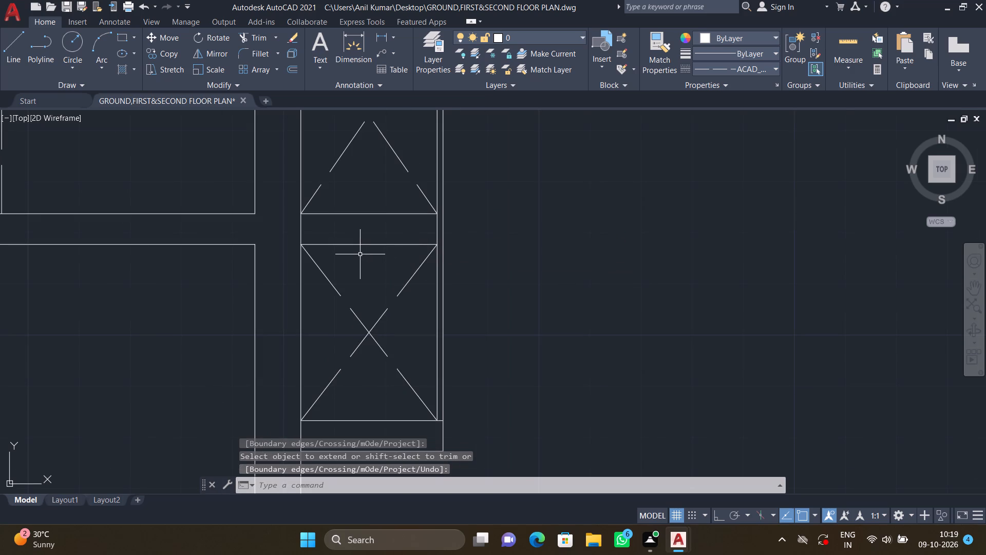
{"action": "scroll", "coordinate": [360, 254], "scroll_direction": "down", "scroll_amount": 3}
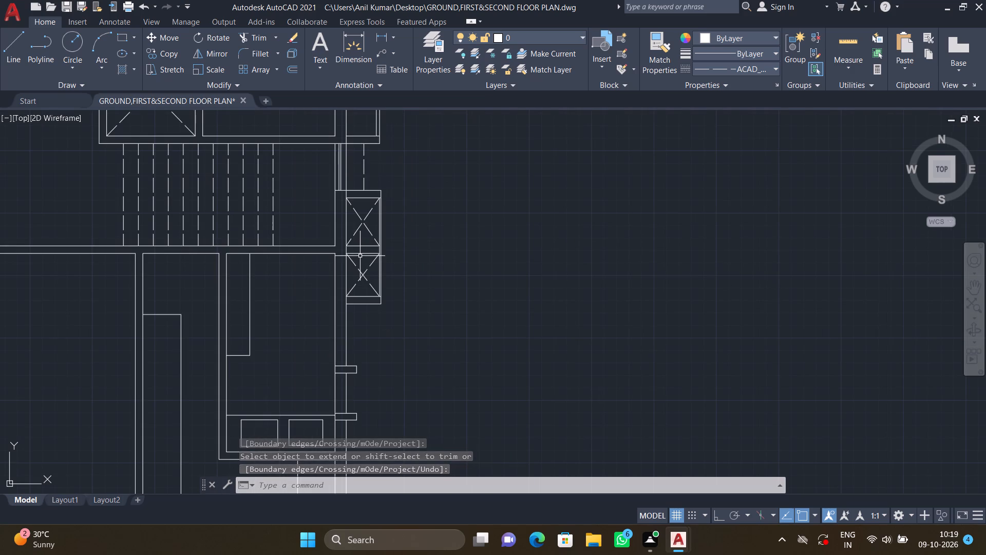
{"action": "scroll", "coordinate": [361, 256], "scroll_direction": "down", "scroll_amount": 3}
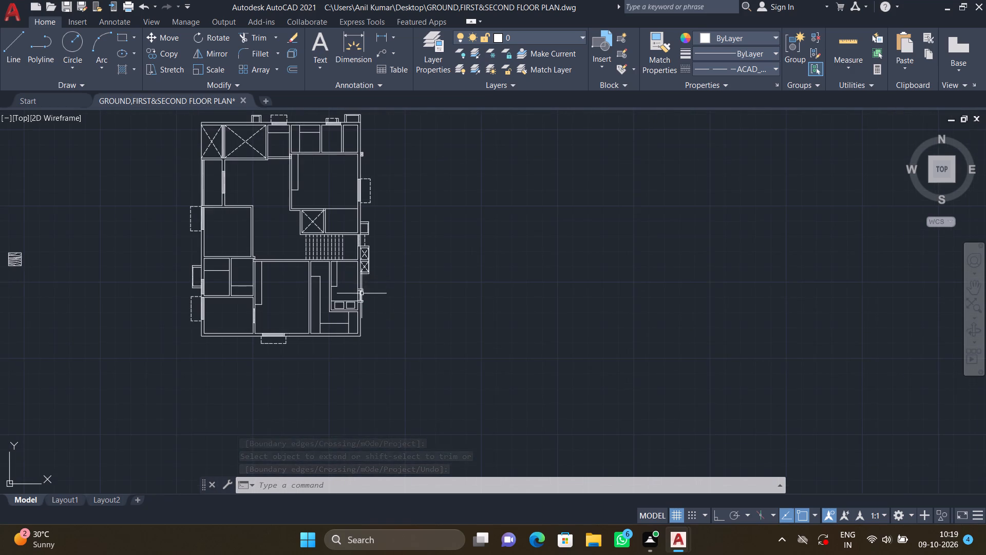
{"action": "middle_click_drag", "start_coordinate": [369, 287], "coordinate": [481, 260]}
{"action": "scroll", "coordinate": [467, 263], "scroll_direction": "up", "scroll_amount": 5}
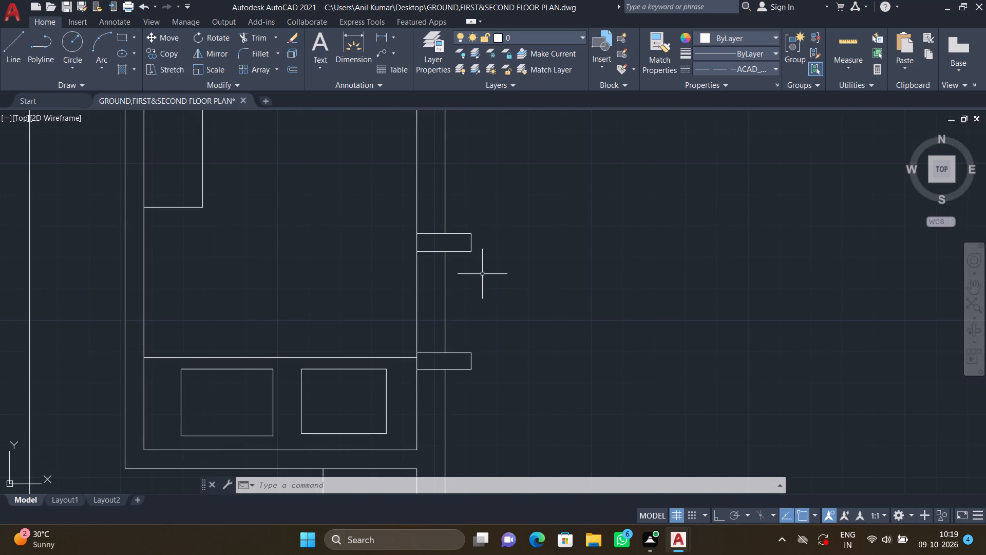
{"action": "middle_click", "coordinate": [492, 256]}
{"action": "key", "text": "l"}
{"action": "key", "text": "Return"}
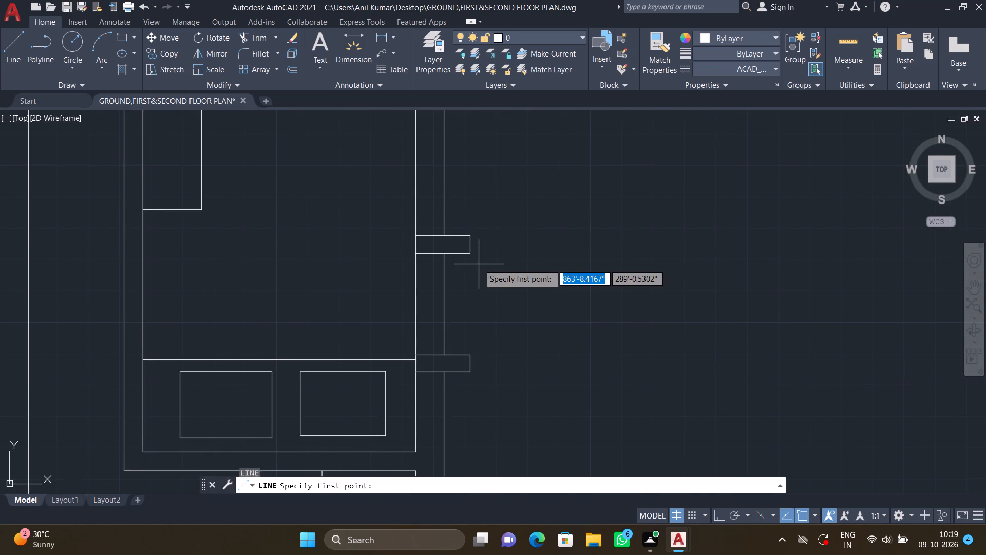
{"action": "key", "text": "F8"}
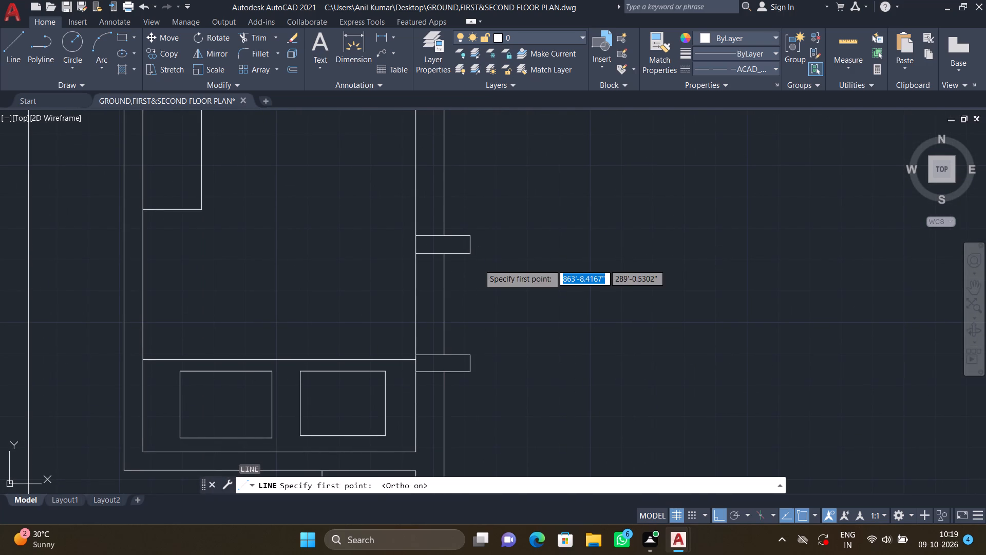
{"action": "left_click", "coordinate": [472, 254]}
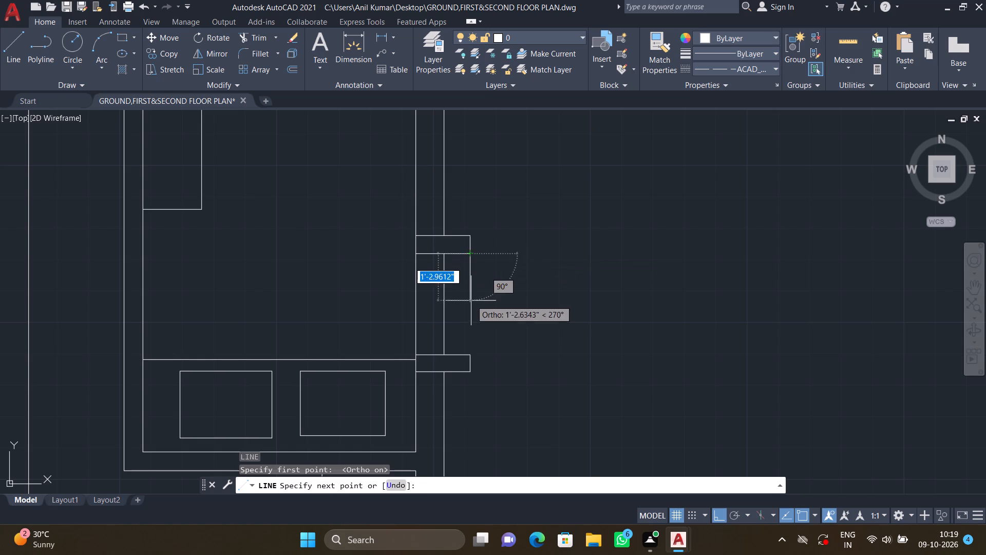
{"action": "scroll", "coordinate": [461, 330], "scroll_direction": "up", "scroll_amount": 1}
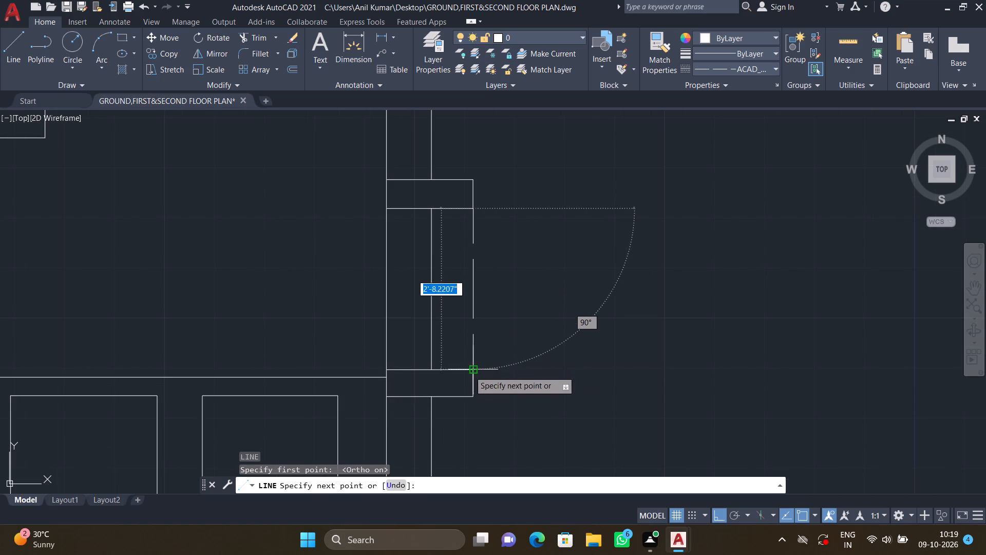
{"action": "left_click", "coordinate": [469, 371]}
{"action": "key", "text": "Return"}
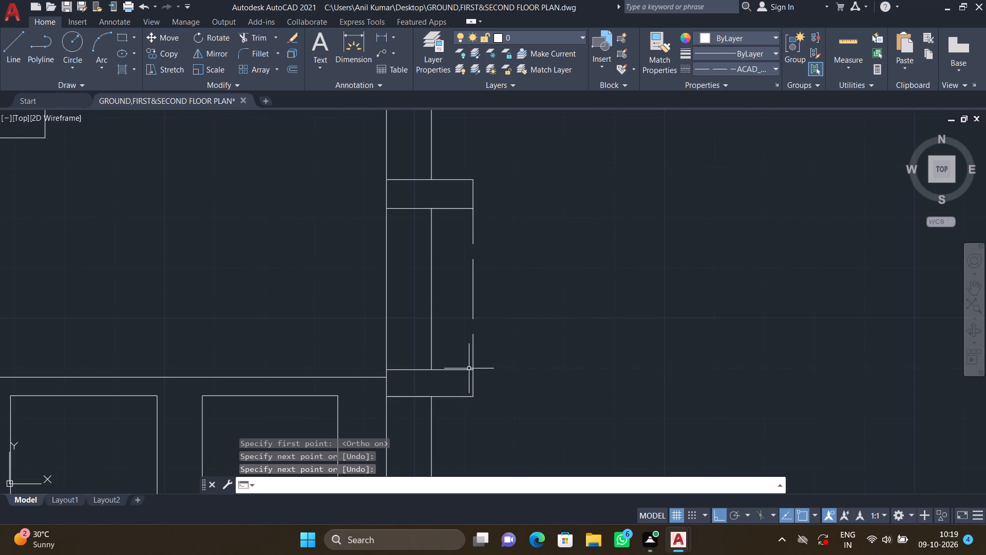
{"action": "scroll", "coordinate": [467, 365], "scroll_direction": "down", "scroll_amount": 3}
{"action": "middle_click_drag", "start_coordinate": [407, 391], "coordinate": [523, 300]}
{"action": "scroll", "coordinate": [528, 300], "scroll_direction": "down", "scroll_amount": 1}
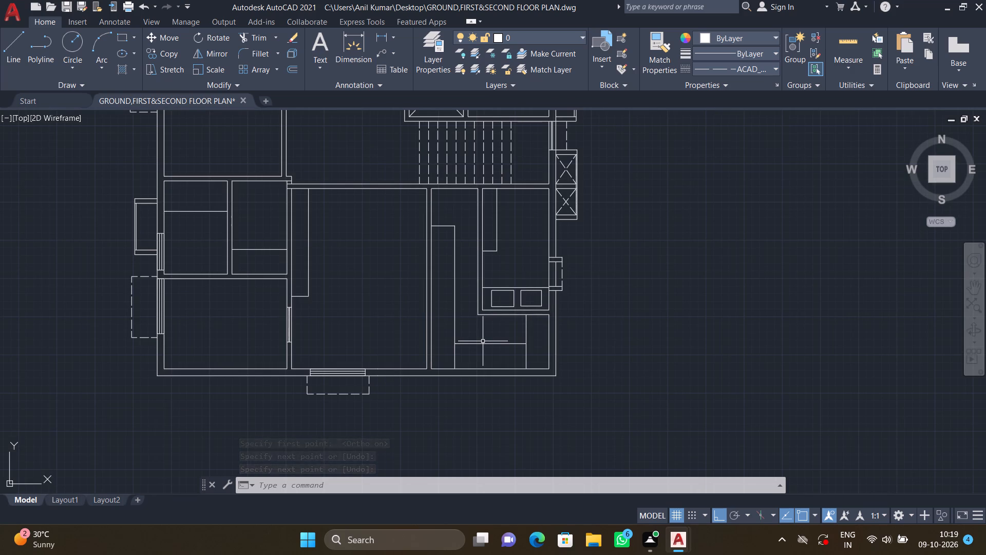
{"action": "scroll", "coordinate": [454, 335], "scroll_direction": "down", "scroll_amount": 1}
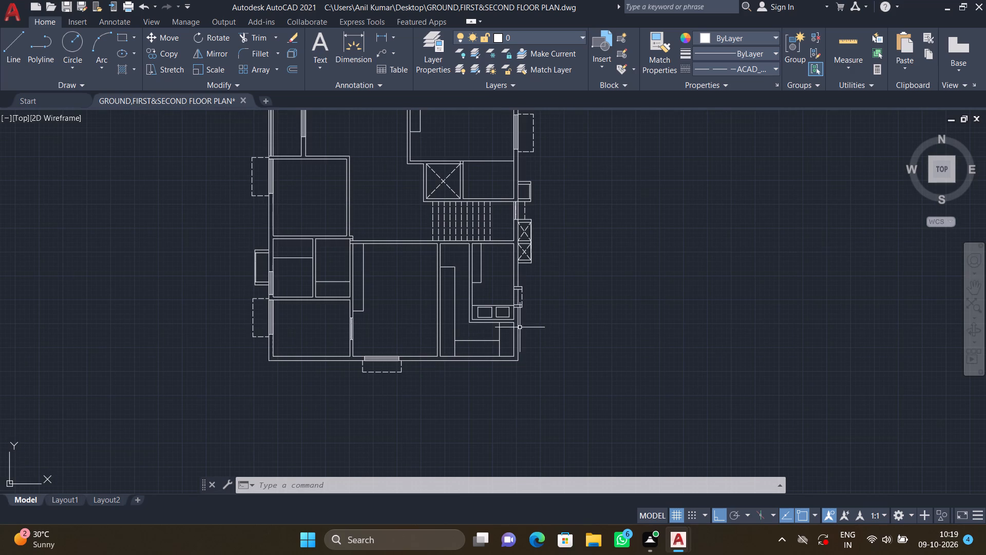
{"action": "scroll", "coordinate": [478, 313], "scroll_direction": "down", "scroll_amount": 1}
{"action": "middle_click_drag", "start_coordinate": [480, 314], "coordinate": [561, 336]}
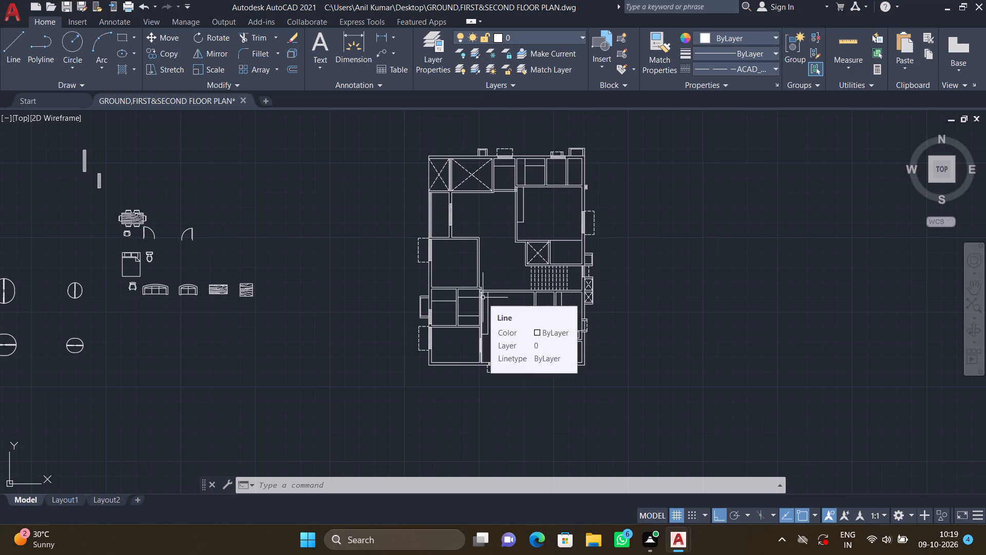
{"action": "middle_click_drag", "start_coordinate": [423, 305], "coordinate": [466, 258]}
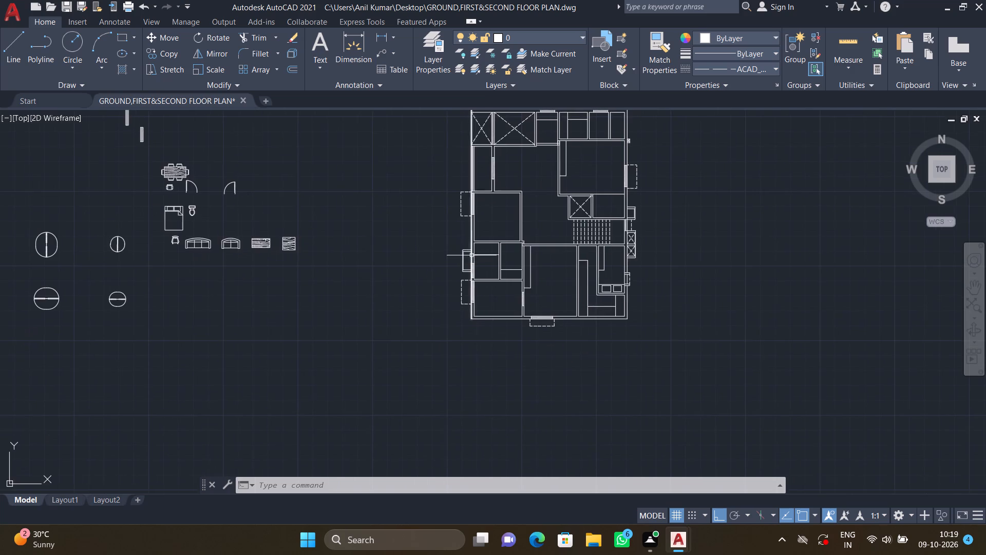
With Ortho off, draw a dashed diagonal across the solid-outlined west wall projection, from its inner northwest corner to its inner southeast corner.
{"action": "scroll", "coordinate": [464, 256], "scroll_direction": "up", "scroll_amount": 3}
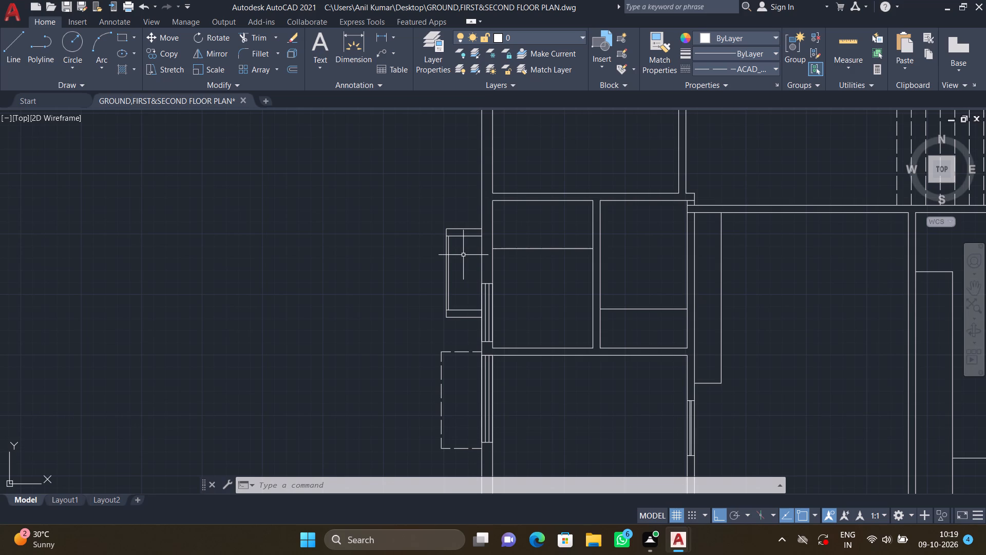
{"action": "key", "text": "F8"}
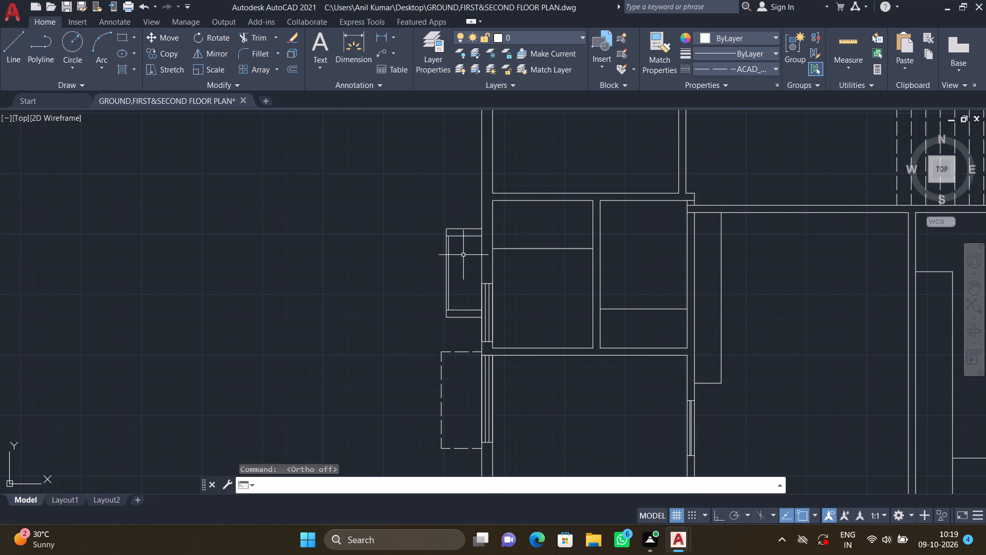
{"action": "key", "text": "l"}
{"action": "key", "text": "Return"}
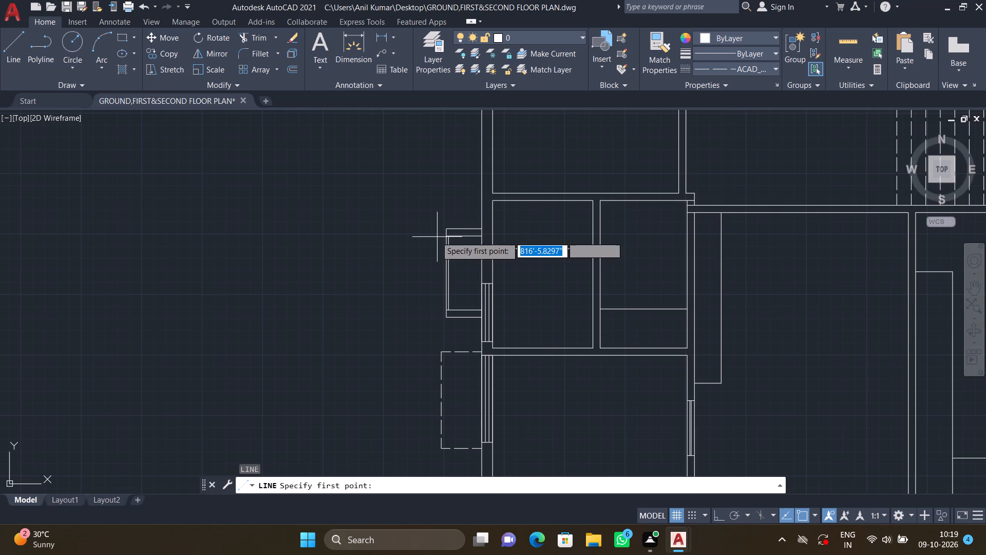
{"action": "scroll", "coordinate": [437, 237], "scroll_direction": "up", "scroll_amount": 2}
{"action": "left_click", "coordinate": [463, 235]}
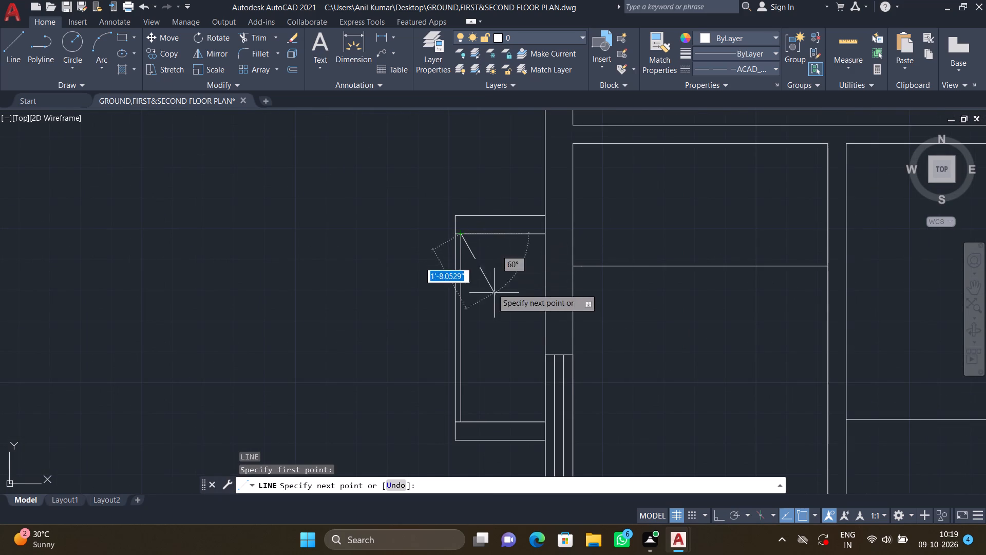
{"action": "scroll", "coordinate": [529, 396], "scroll_direction": "up", "scroll_amount": 1}
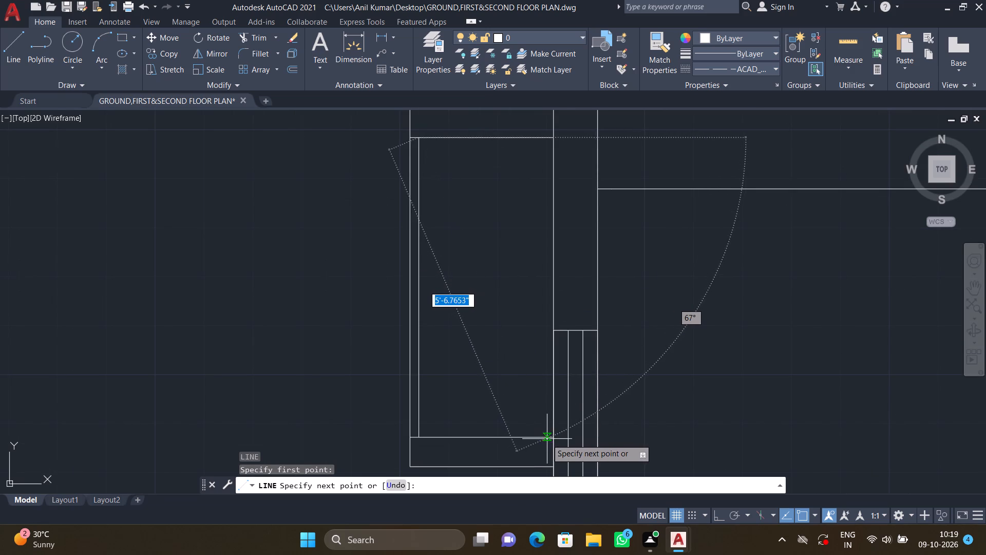
{"action": "left_click", "coordinate": [552, 439]}
{"action": "key", "text": "Return"}
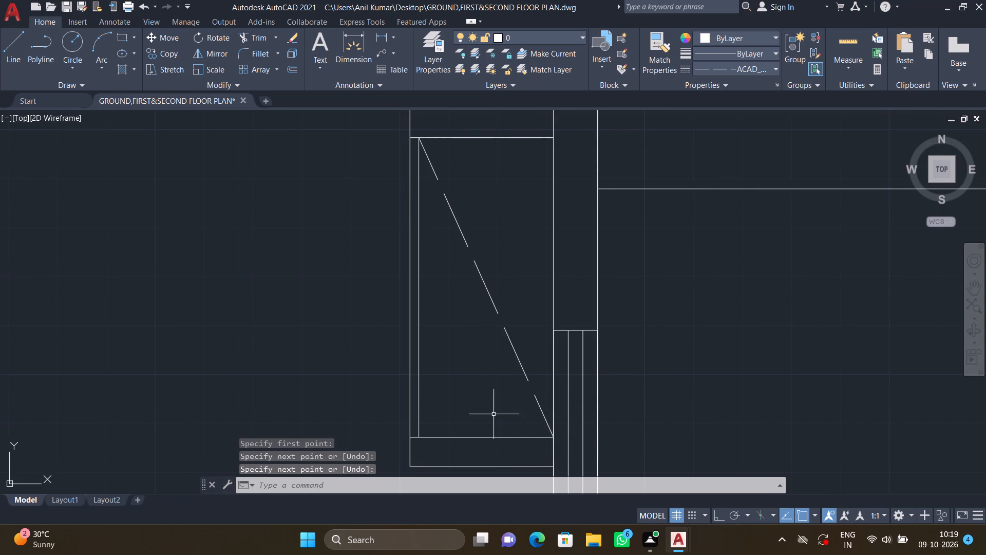
Complete the west projection's cross with a second dashed diagonal from its inner southwest corner to its inner northeast corner.
{"action": "key", "text": "space"}
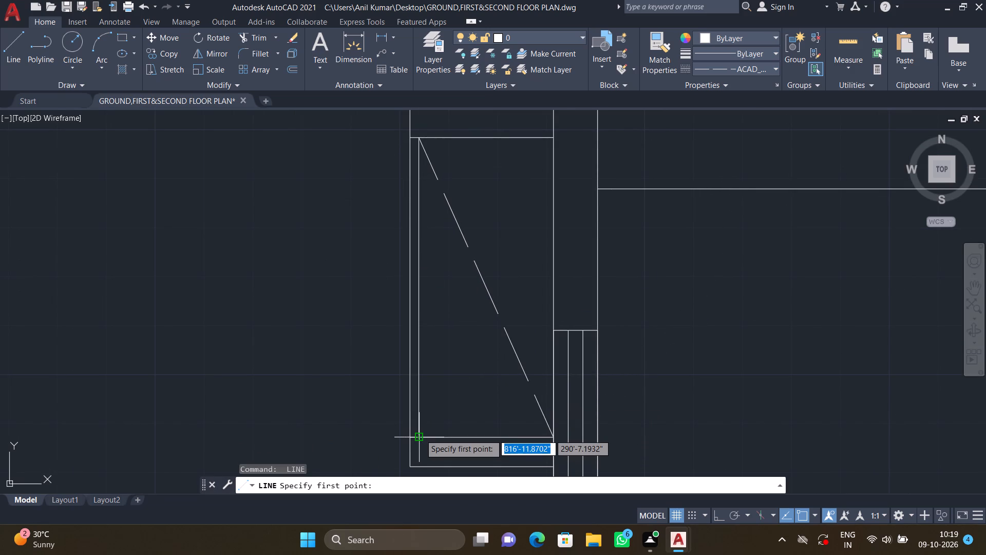
{"action": "left_click", "coordinate": [420, 435]}
{"action": "middle_click_drag", "start_coordinate": [517, 200], "coordinate": [487, 271]}
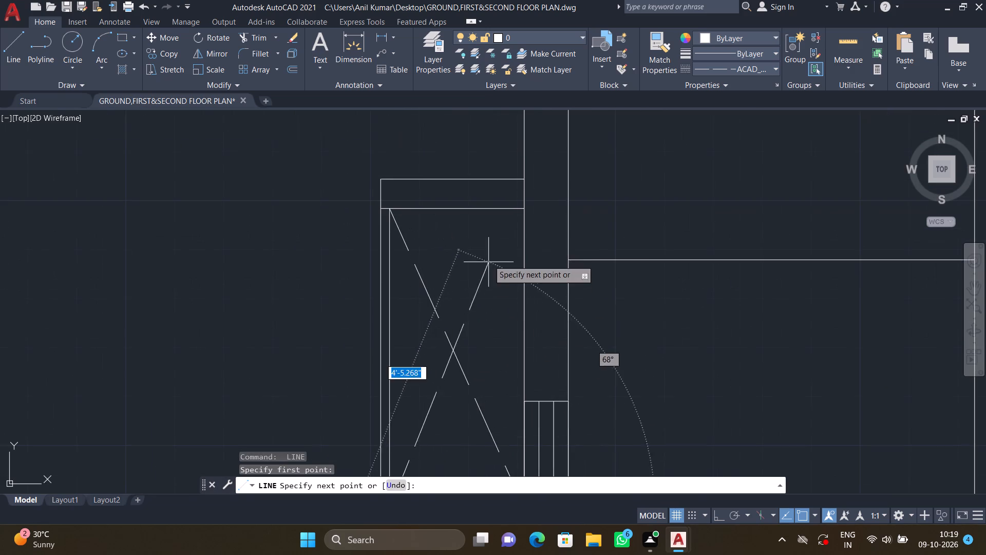
{"action": "scroll", "coordinate": [511, 210], "scroll_direction": "up", "scroll_amount": 2}
{"action": "left_click", "coordinate": [539, 207]}
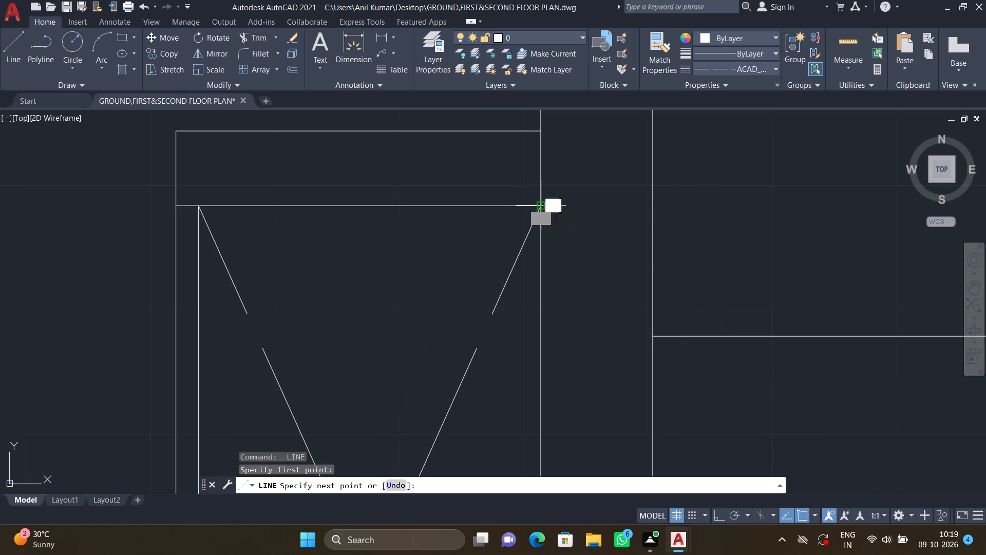
{"action": "key", "text": "Return"}
Set the current linetype to Continuous.
{"action": "scroll", "coordinate": [451, 257], "scroll_direction": "down", "scroll_amount": 4}
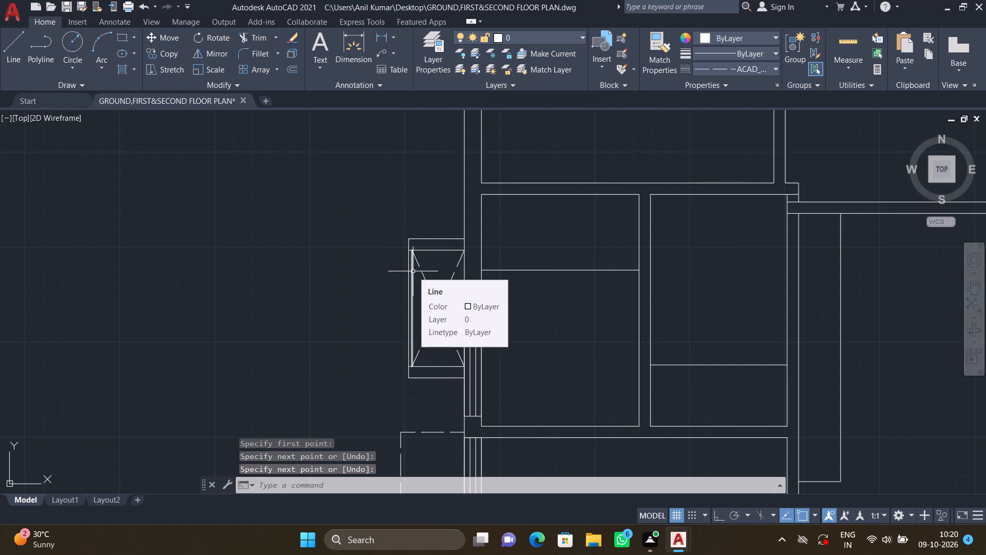
{"action": "scroll", "coordinate": [412, 270], "scroll_direction": "down", "scroll_amount": 3}
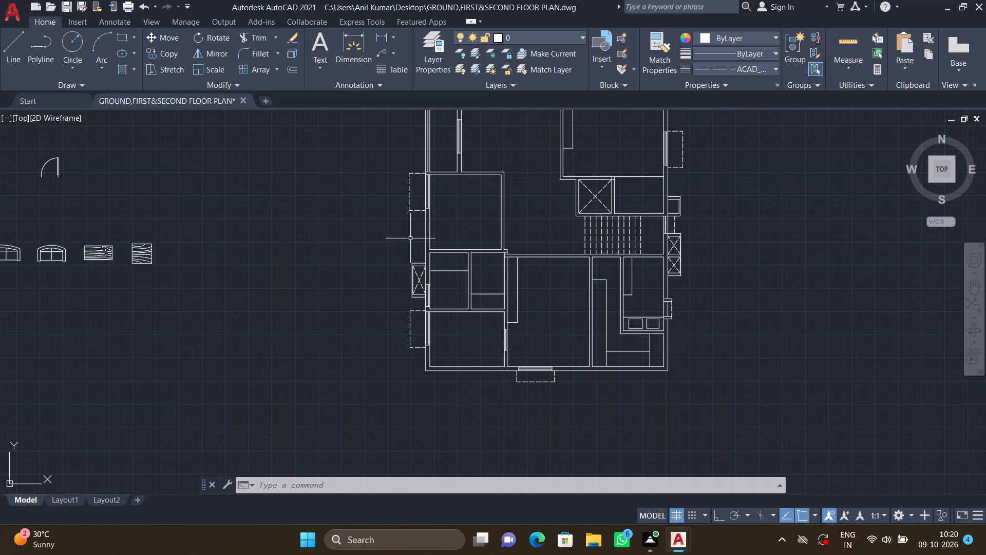
{"action": "scroll", "coordinate": [410, 238], "scroll_direction": "down", "scroll_amount": 2}
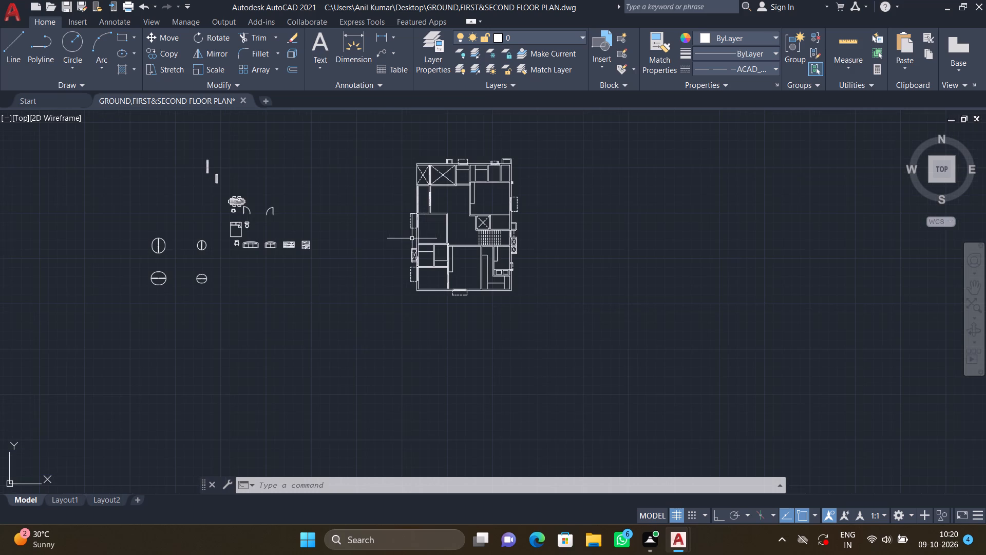
{"action": "middle_click_drag", "start_coordinate": [454, 186], "coordinate": [445, 211]}
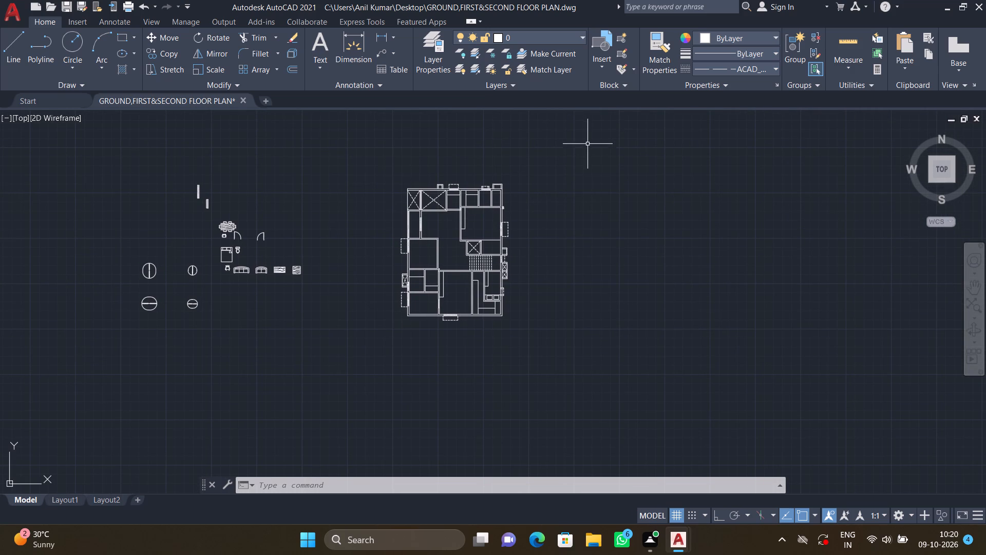
{"action": "left_click", "coordinate": [732, 65]}
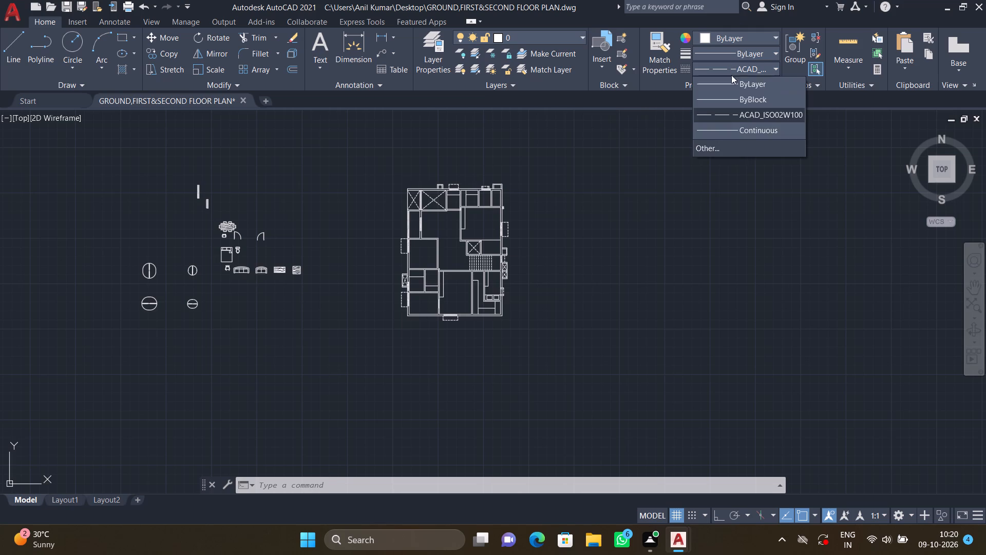
{"action": "left_click", "coordinate": [732, 127]}
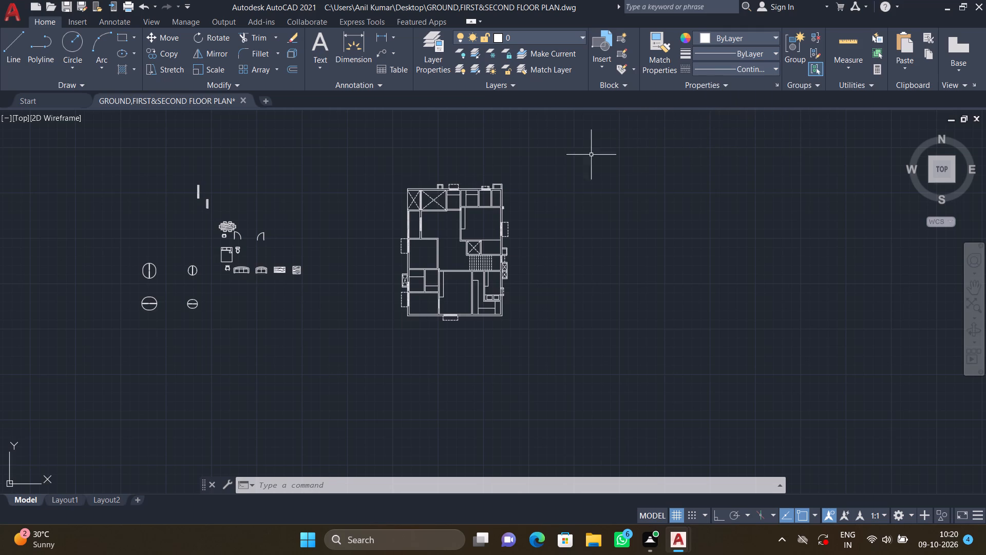
With Ortho on, draw a horizontal line about 2'-1" long near the north end of the narrow strip in the second room east of the crossed open areas.
{"action": "middle_click_drag", "start_coordinate": [468, 189], "coordinate": [539, 188]}
{"action": "scroll", "coordinate": [468, 189], "scroll_direction": "down", "scroll_amount": 1}
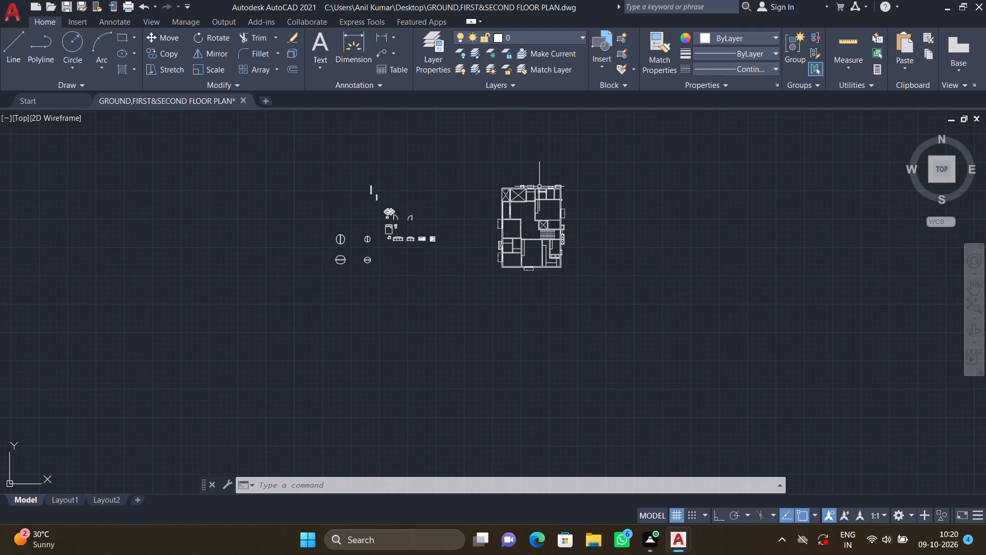
{"action": "scroll", "coordinate": [536, 179], "scroll_direction": "up", "scroll_amount": 3}
{"action": "scroll", "coordinate": [526, 233], "scroll_direction": "up", "scroll_amount": 3}
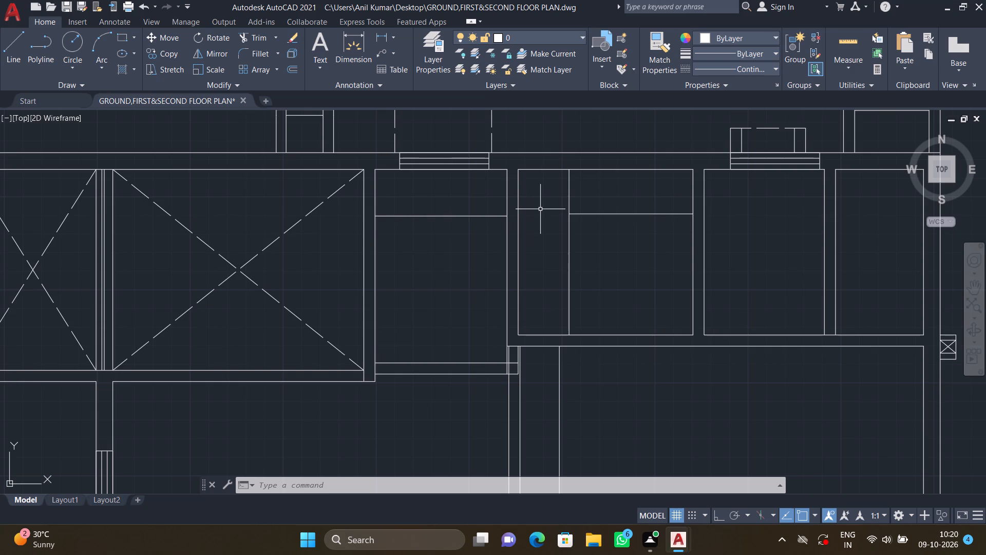
{"action": "scroll", "coordinate": [540, 193], "scroll_direction": "up", "scroll_amount": 2}
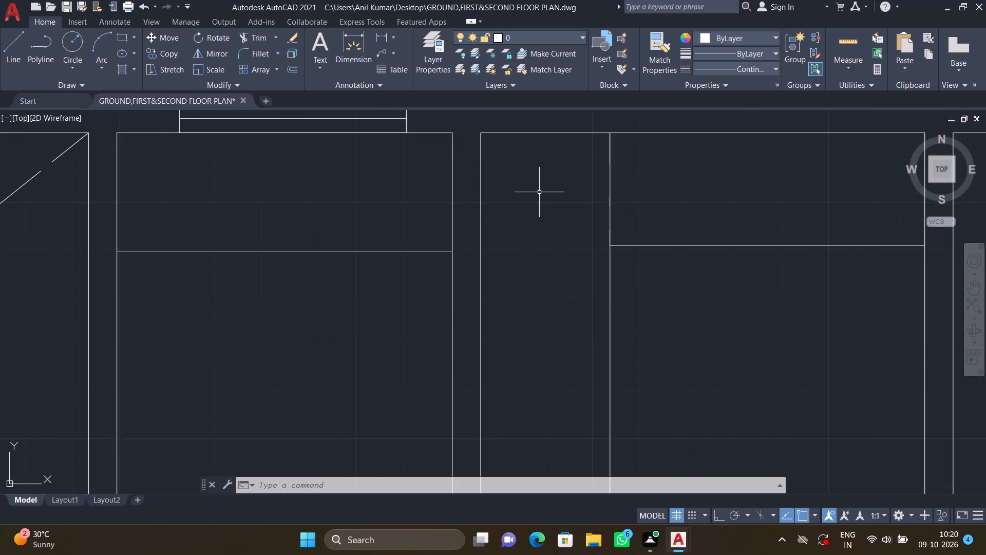
{"action": "key", "text": "l"}
{"action": "key", "text": "Return"}
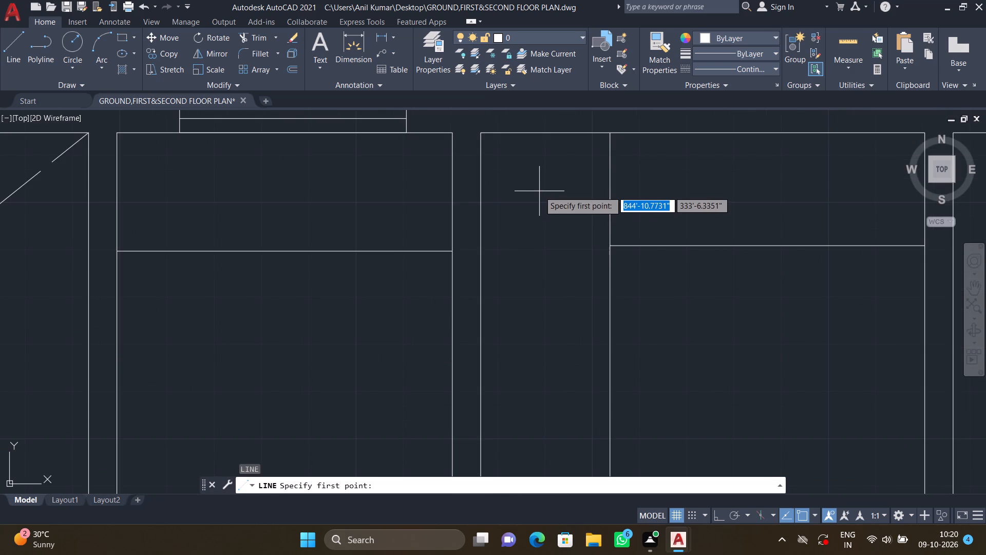
{"action": "middle_click_drag", "start_coordinate": [536, 197], "coordinate": [528, 255]}
{"action": "scroll", "coordinate": [478, 205], "scroll_direction": "up", "scroll_amount": 2}
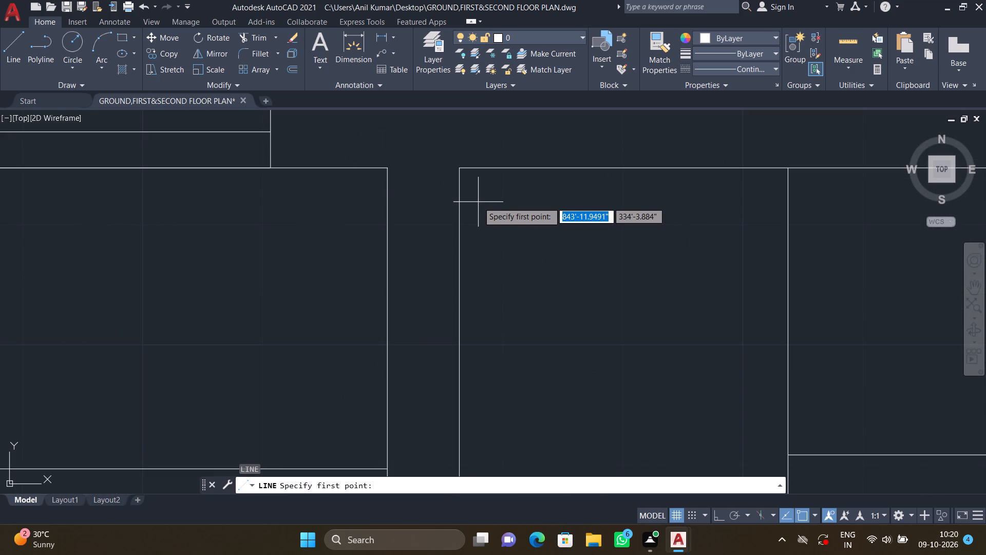
{"action": "key", "text": "F8"}
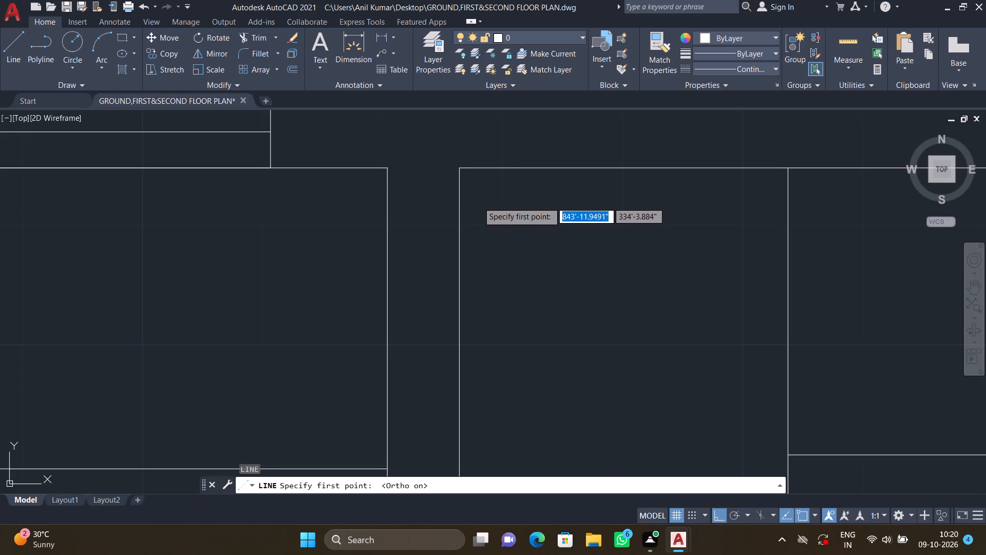
{"action": "scroll", "coordinate": [478, 186], "scroll_direction": "up", "scroll_amount": 1}
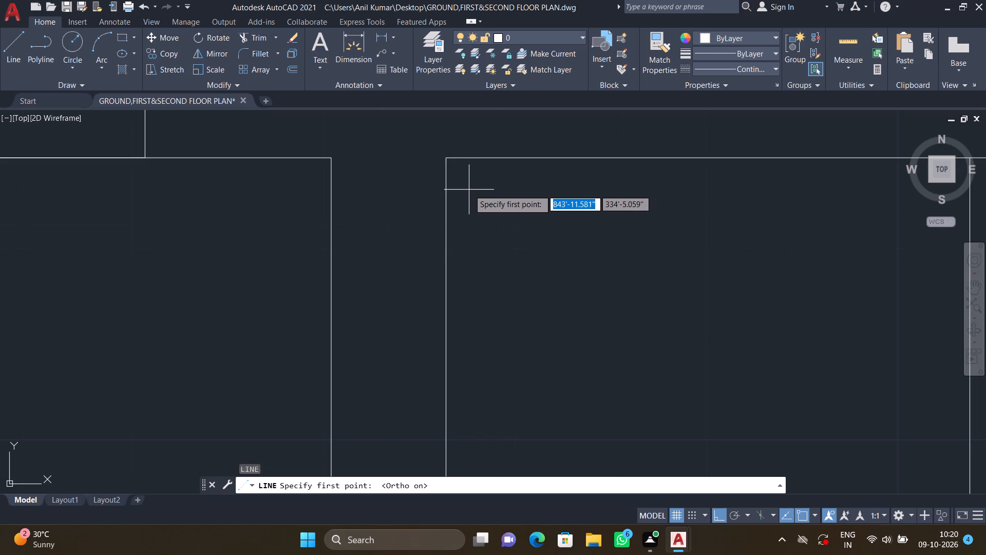
{"action": "left_click", "coordinate": [467, 191]}
{"action": "scroll", "coordinate": [584, 190], "scroll_direction": "down", "scroll_amount": 2}
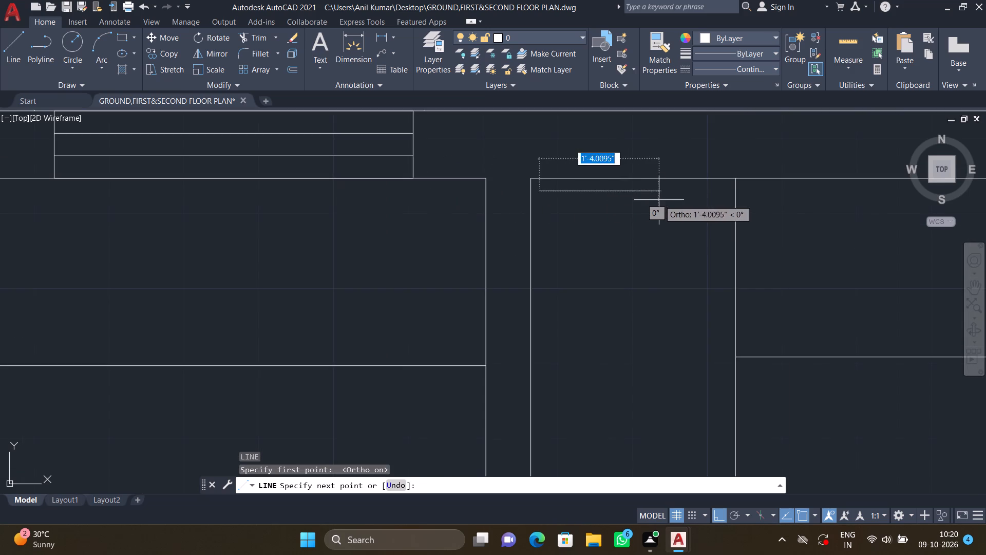
{"action": "middle_click_drag", "start_coordinate": [651, 200], "coordinate": [601, 196]}
{"action": "scroll", "coordinate": [671, 198], "scroll_direction": "up", "scroll_amount": 2}
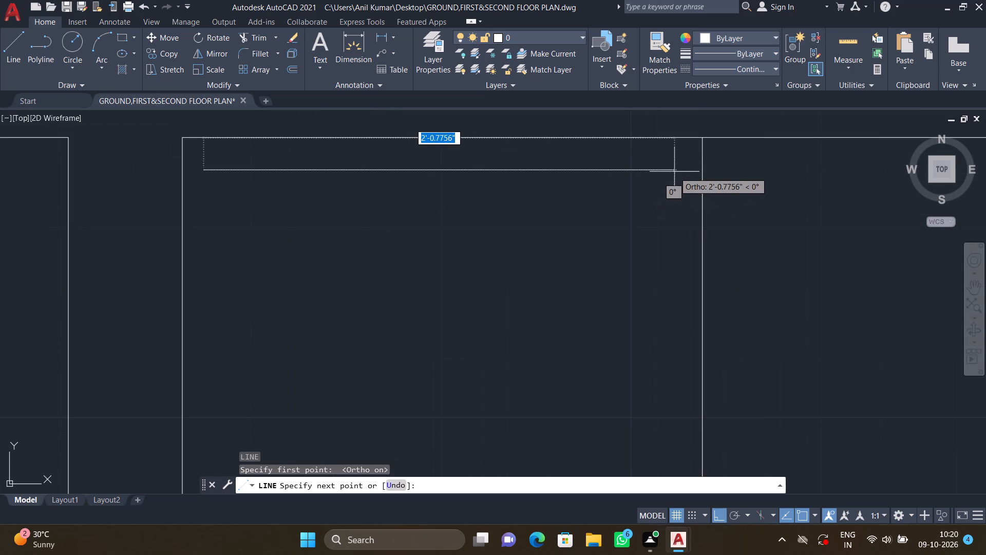
{"action": "left_click", "coordinate": [675, 171]}
{"action": "key", "text": "Return"}
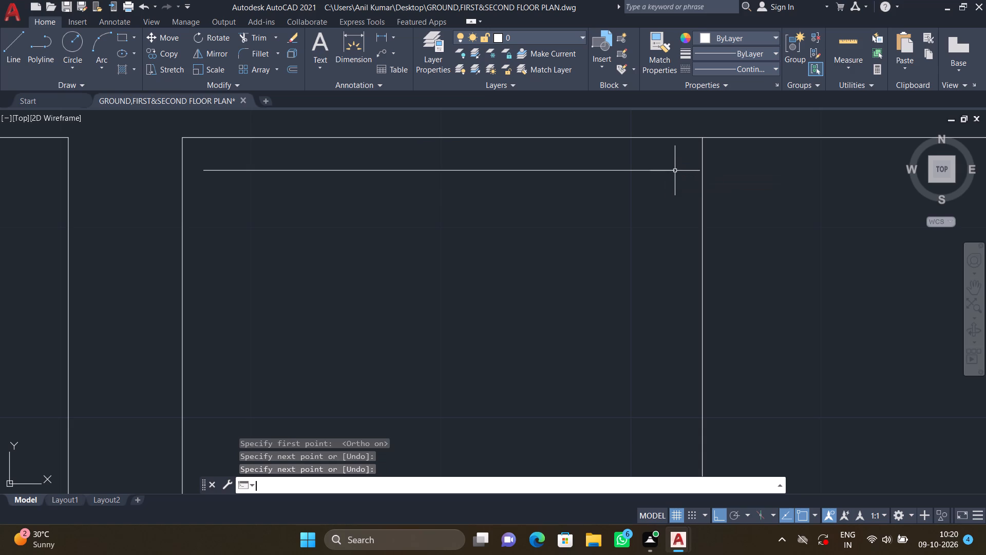
With Ortho off, draw a slightly slanted line about 2'-1" long just below the horizontal line in the narrow strip, descending toward the east.
{"action": "key", "text": "F8"}
{"action": "key", "text": "l"}
{"action": "key", "text": "Return"}
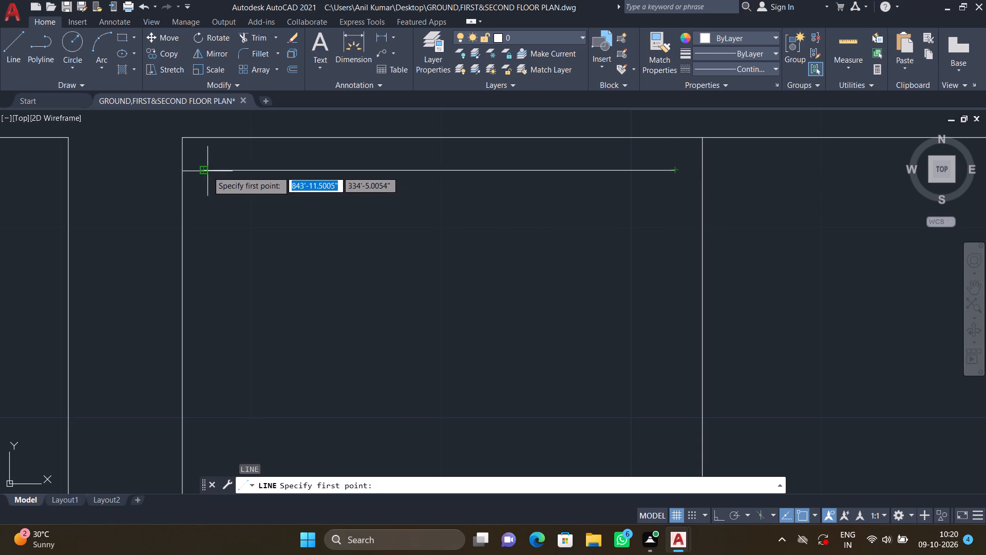
{"action": "left_click", "coordinate": [204, 210]}
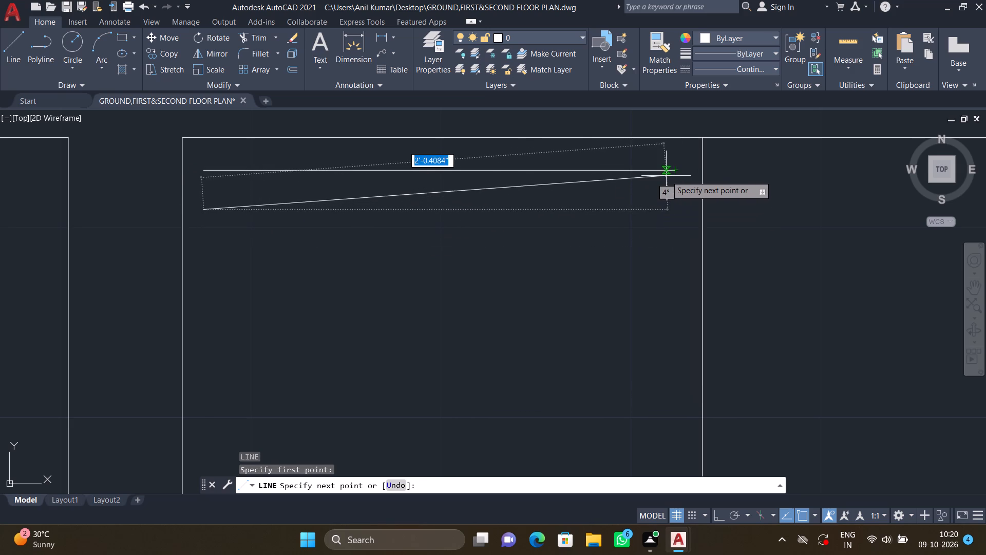
{"action": "left_click", "coordinate": [678, 235]}
{"action": "key", "text": "Return"}
{"action": "scroll", "coordinate": [528, 249], "scroll_direction": "down", "scroll_amount": 2}
{"action": "middle_click_drag", "start_coordinate": [458, 264], "coordinate": [468, 293]}
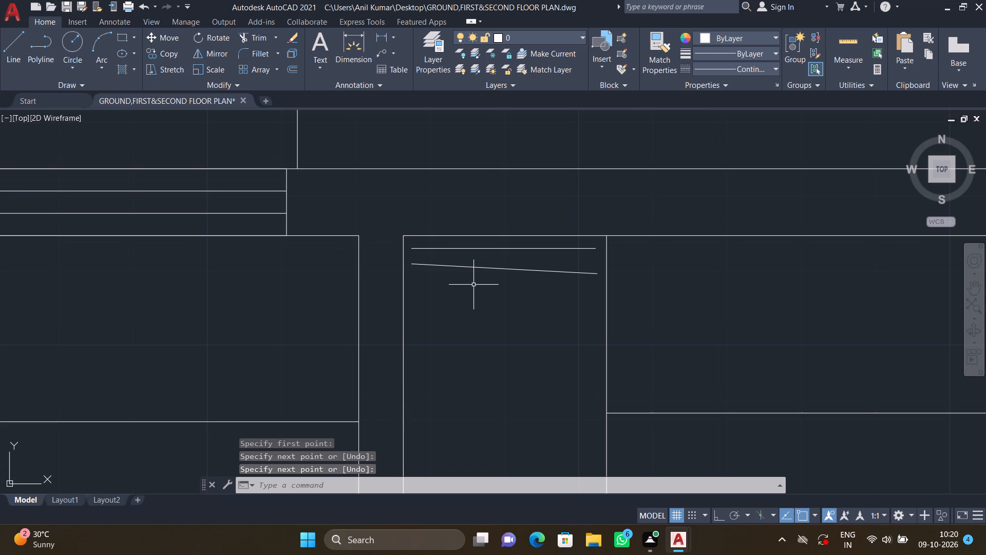
With Ortho on, copy the horizontal and slanted line pair as a 14-item array running south down the narrow strip, spaced about 6.3".
{"action": "key", "text": "F8"}
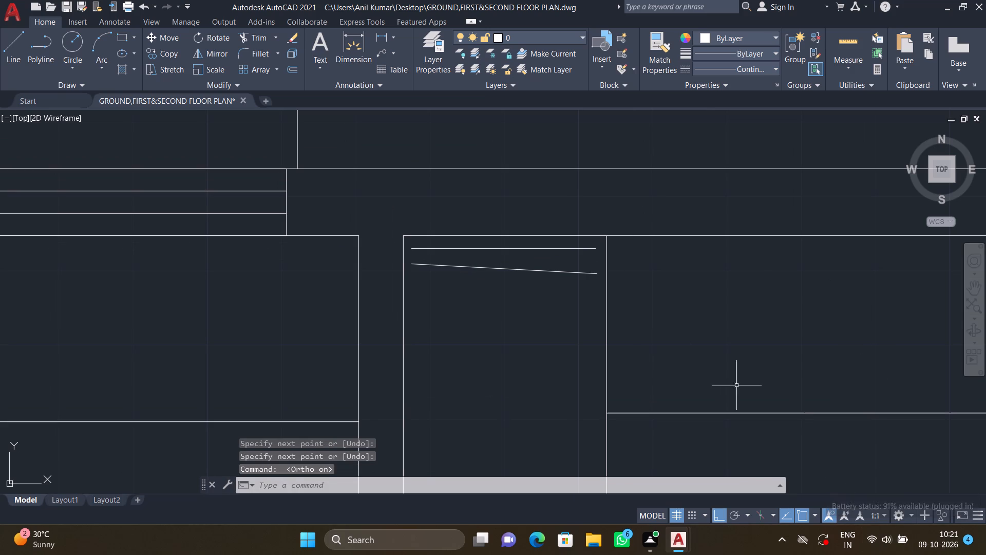
{"action": "type", "text": "CO"}
{"action": "key", "text": "Return"}
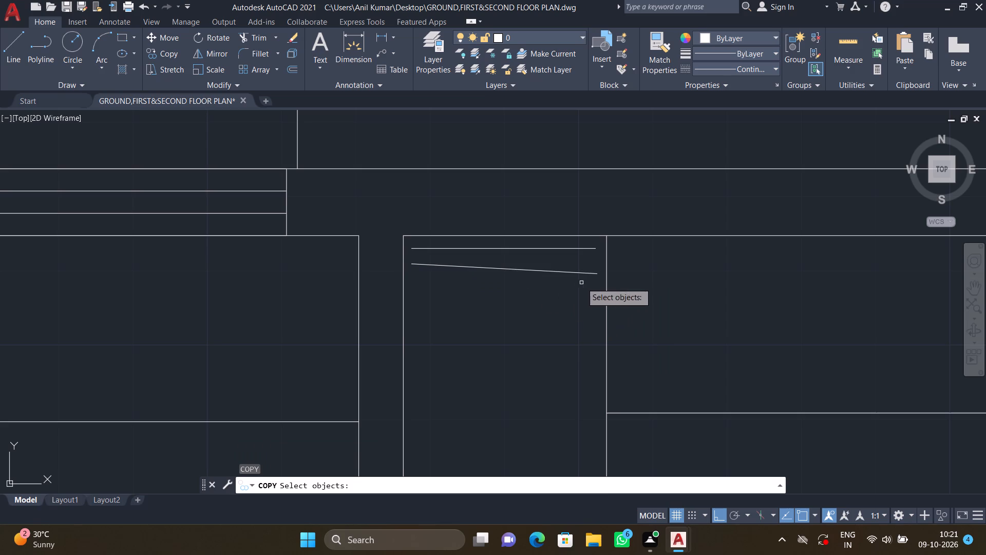
{"action": "left_click", "coordinate": [581, 283]}
{"action": "scroll", "coordinate": [509, 245], "scroll_direction": "up", "scroll_amount": 1}
{"action": "double_click", "coordinate": [484, 245]}
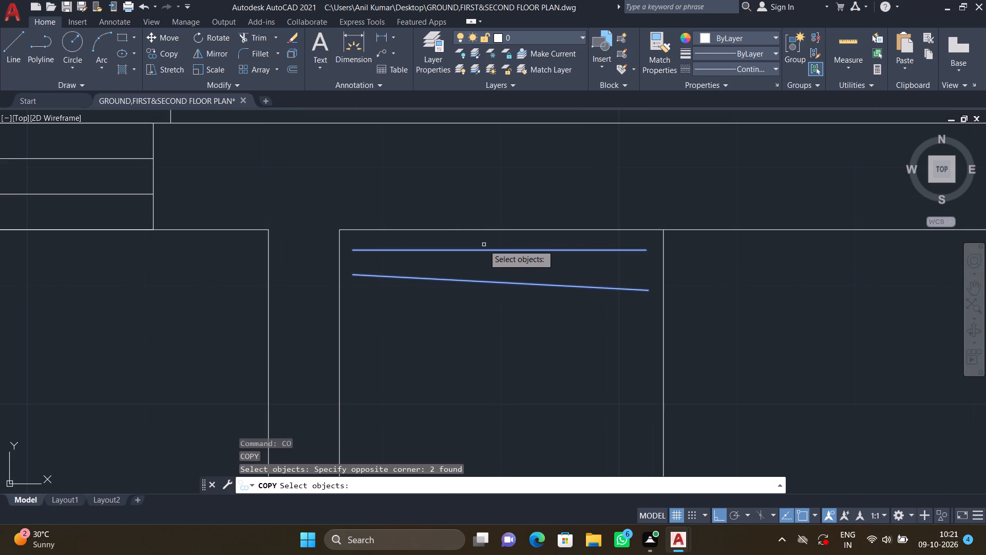
{"action": "key", "text": "Return"}
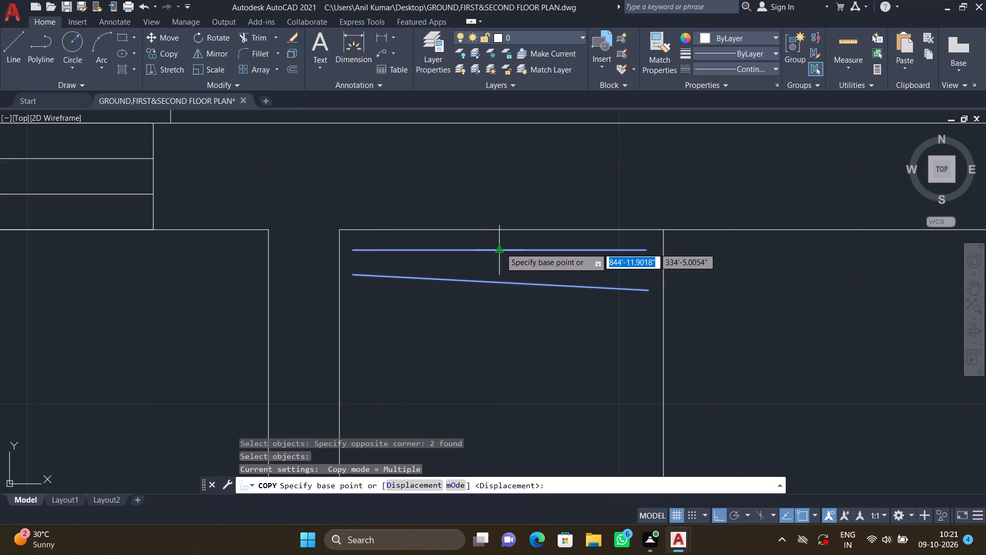
{"action": "left_click", "coordinate": [500, 247]}
{"action": "scroll", "coordinate": [492, 284], "scroll_direction": "down", "scroll_amount": 1}
{"action": "middle_click_drag", "start_coordinate": [489, 308], "coordinate": [478, 280]}
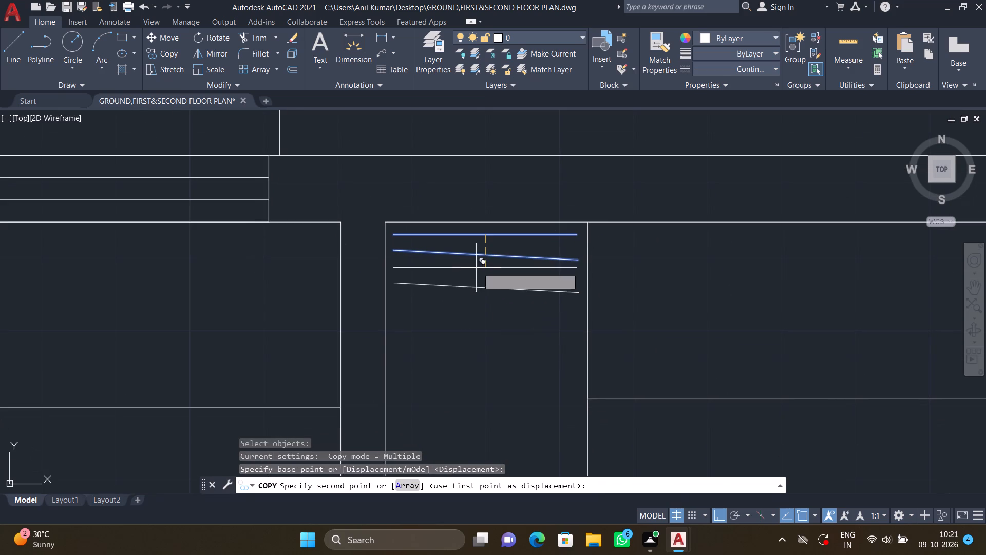
{"action": "scroll", "coordinate": [482, 275], "scroll_direction": "up", "scroll_amount": 2}
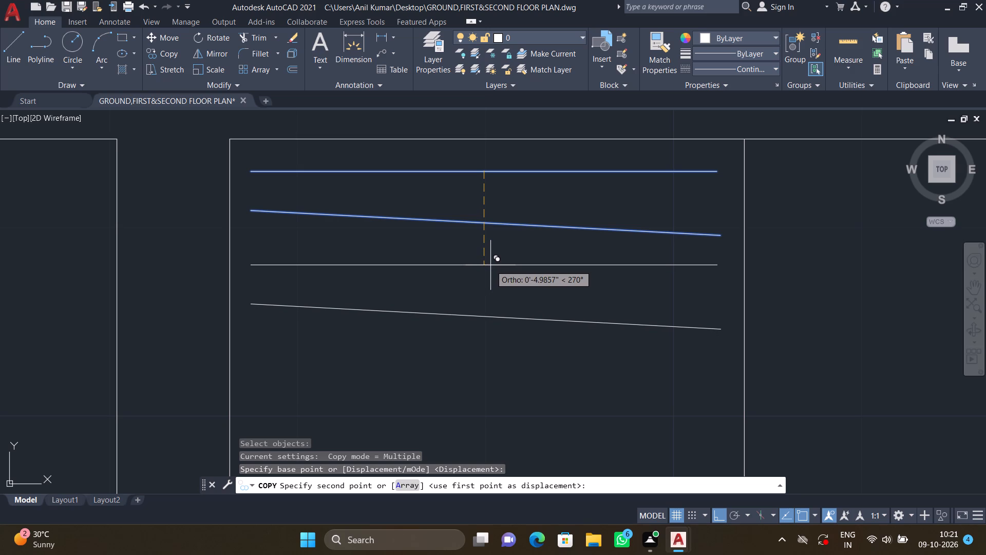
{"action": "key", "text": "a"}
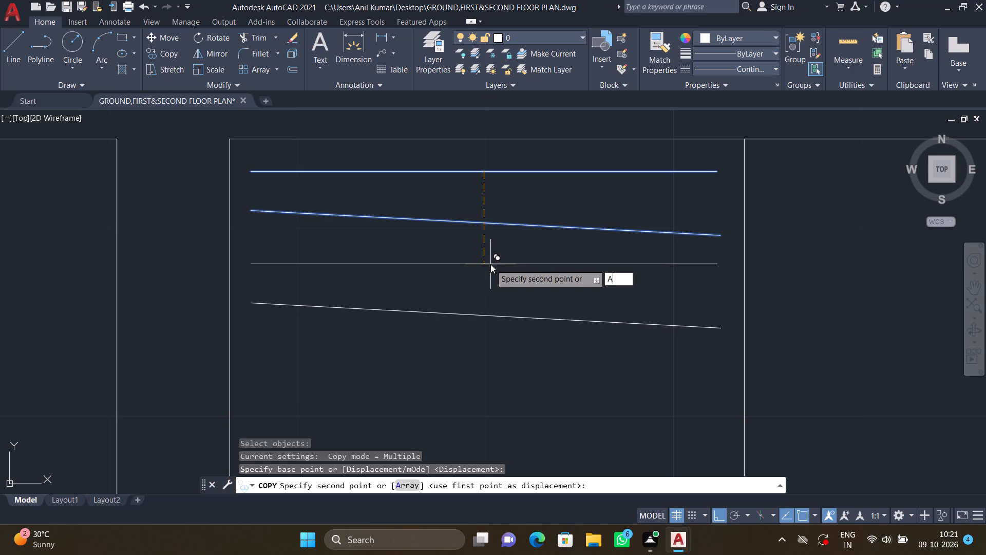
{"action": "key", "text": "Return"}
{"action": "scroll", "coordinate": [491, 264], "scroll_direction": "down", "scroll_amount": 3}
{"action": "middle_click_drag", "start_coordinate": [486, 273], "coordinate": [467, 202]}
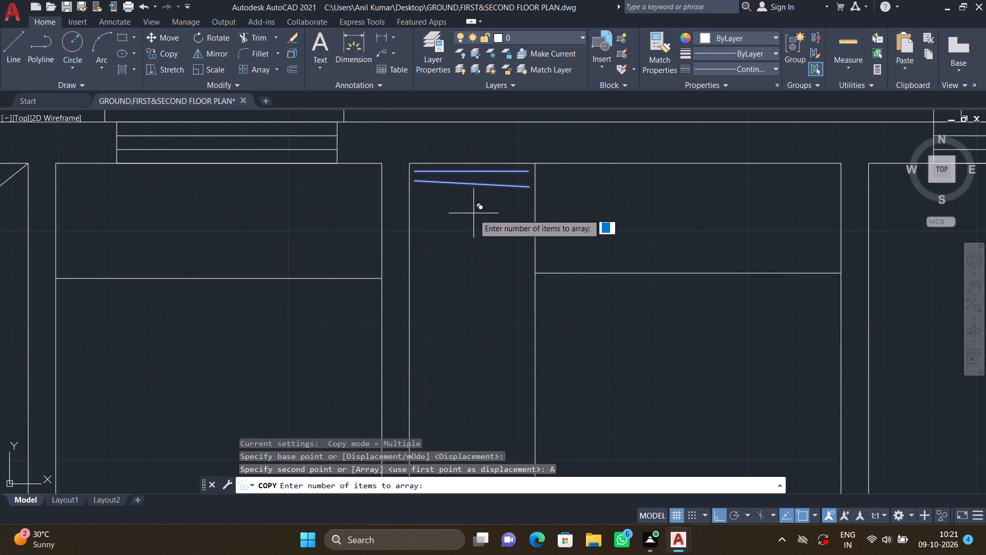
{"action": "scroll", "coordinate": [473, 215], "scroll_direction": "up", "scroll_amount": 2}
{"action": "scroll", "coordinate": [474, 215], "scroll_direction": "down", "scroll_amount": 4}
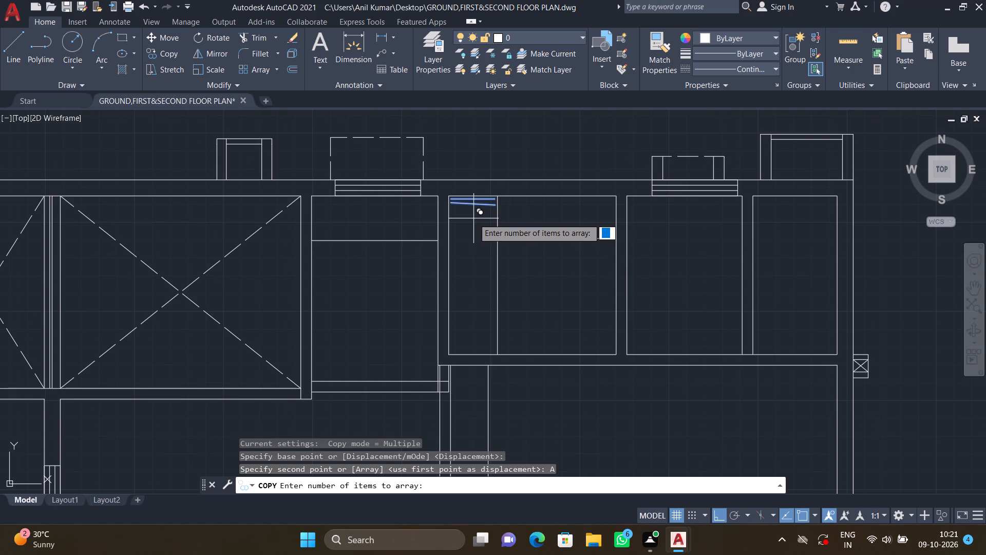
{"action": "type", "text": "14"}
{"action": "key", "text": "Return"}
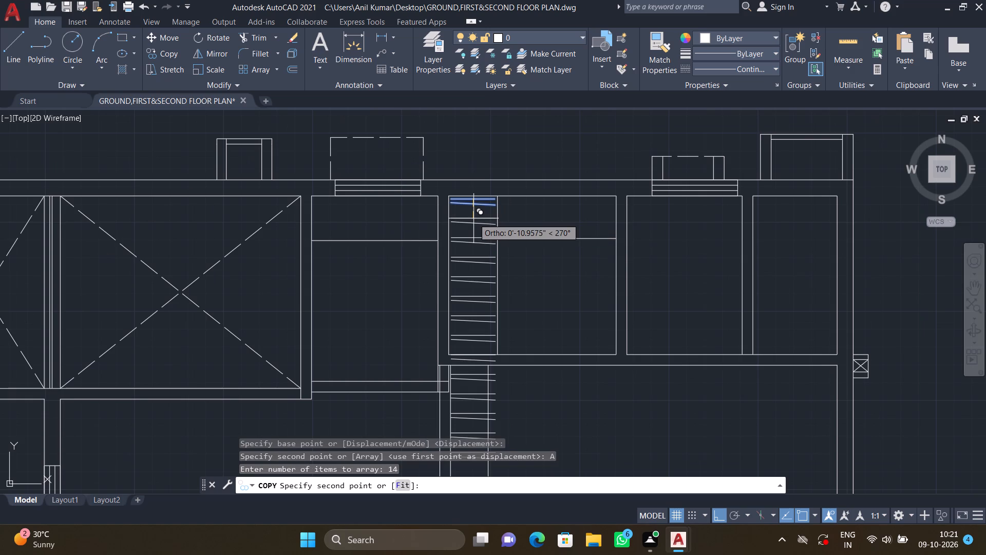
{"action": "scroll", "coordinate": [476, 219], "scroll_direction": "up", "scroll_amount": 1}
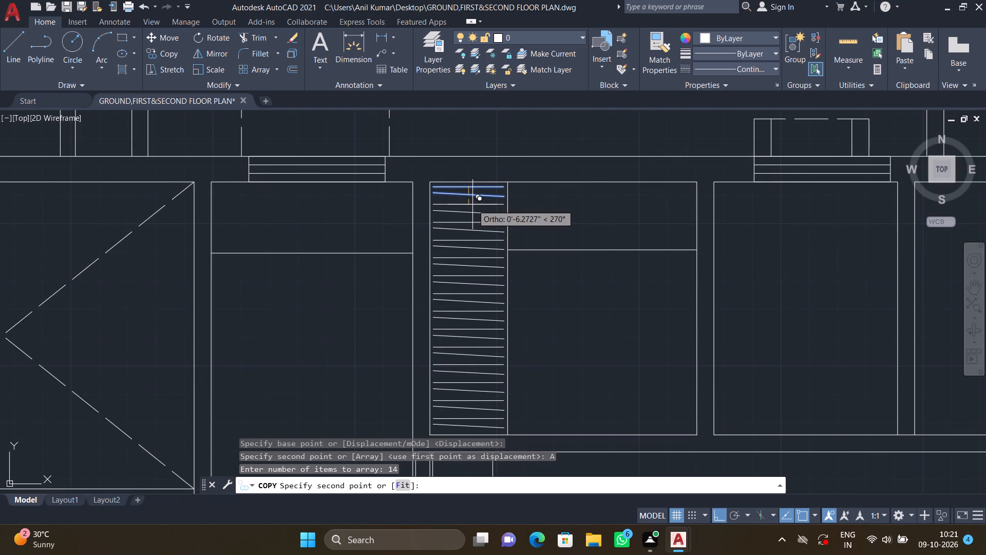
{"action": "left_click", "coordinate": [472, 205]}
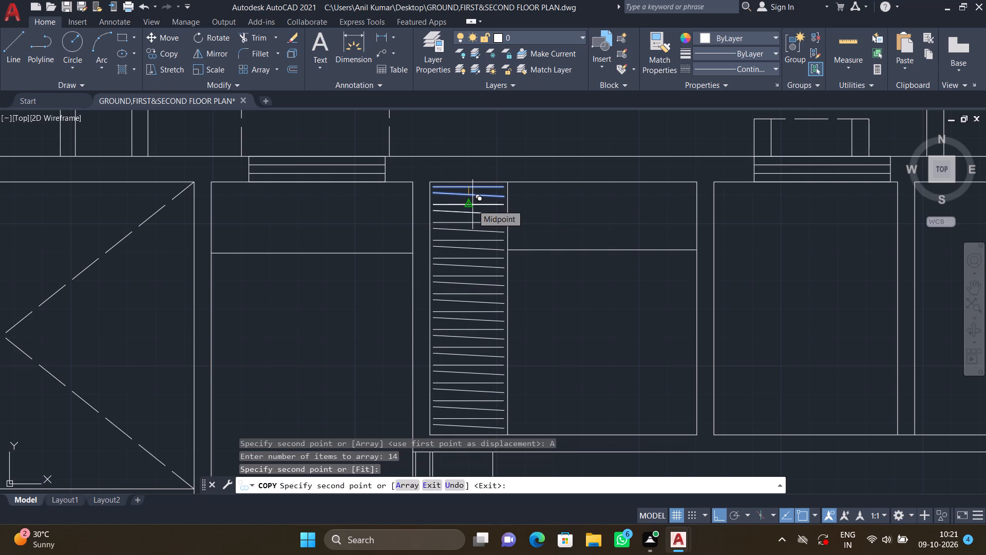
{"action": "key", "text": "Return"}
Draw a vertical centre line about 7'-3" long through the arrayed lines, from just inside the strip's north end to just inside its south end.
{"action": "scroll", "coordinate": [467, 189], "scroll_direction": "up", "scroll_amount": 2}
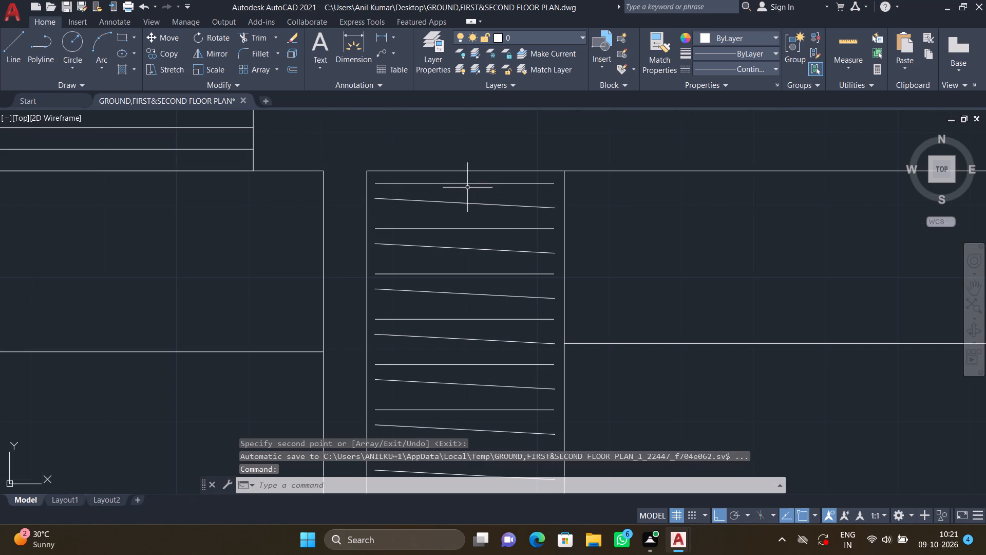
{"action": "key", "text": "l"}
{"action": "key", "text": "Return"}
{"action": "scroll", "coordinate": [459, 179], "scroll_direction": "up", "scroll_amount": 2}
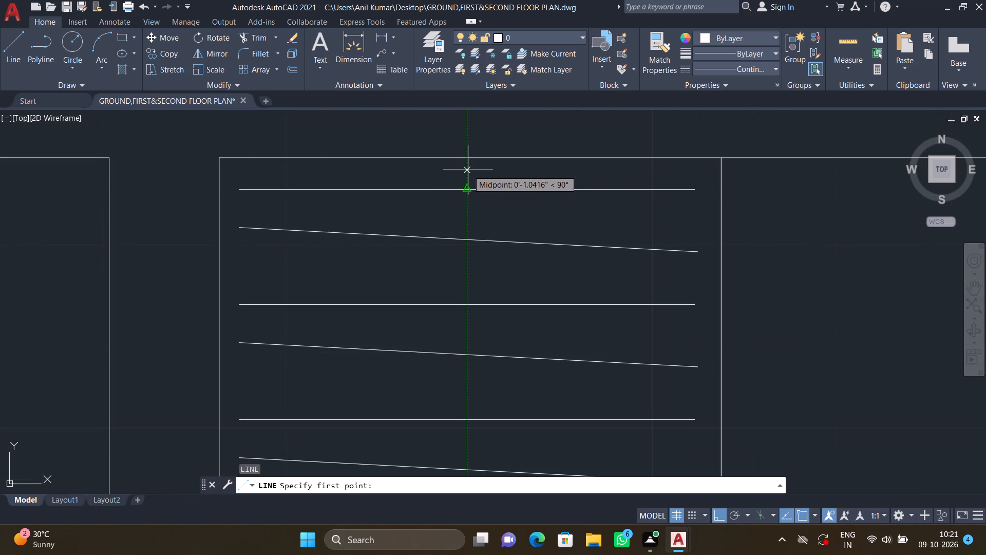
{"action": "left_click", "coordinate": [467, 170]}
{"action": "scroll", "coordinate": [473, 240], "scroll_direction": "down", "scroll_amount": 4}
{"action": "middle_click_drag", "start_coordinate": [459, 320], "coordinate": [445, 261]}
{"action": "scroll", "coordinate": [446, 219], "scroll_direction": "down", "scroll_amount": 1}
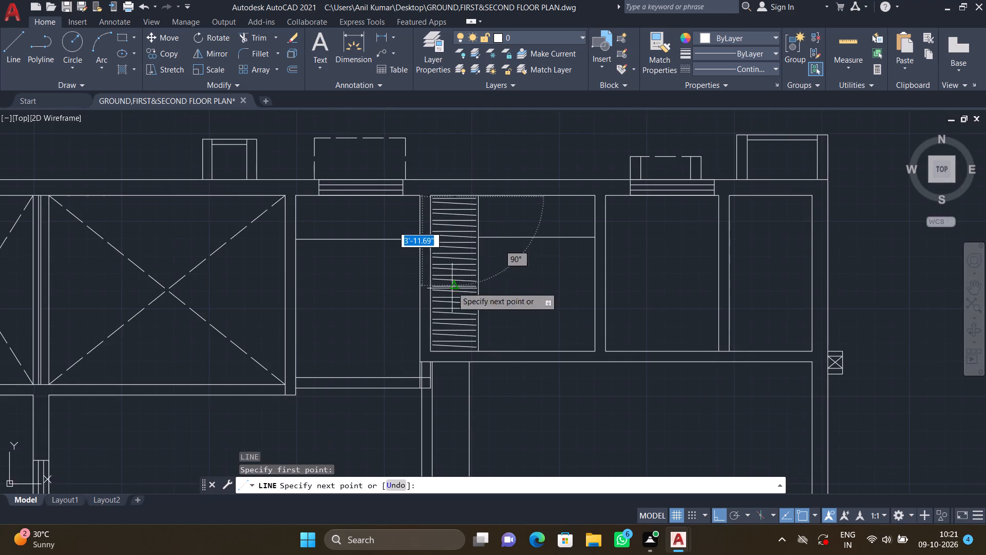
{"action": "middle_click_drag", "start_coordinate": [446, 286], "coordinate": [446, 236]}
{"action": "scroll", "coordinate": [442, 292], "scroll_direction": "up", "scroll_amount": 3}
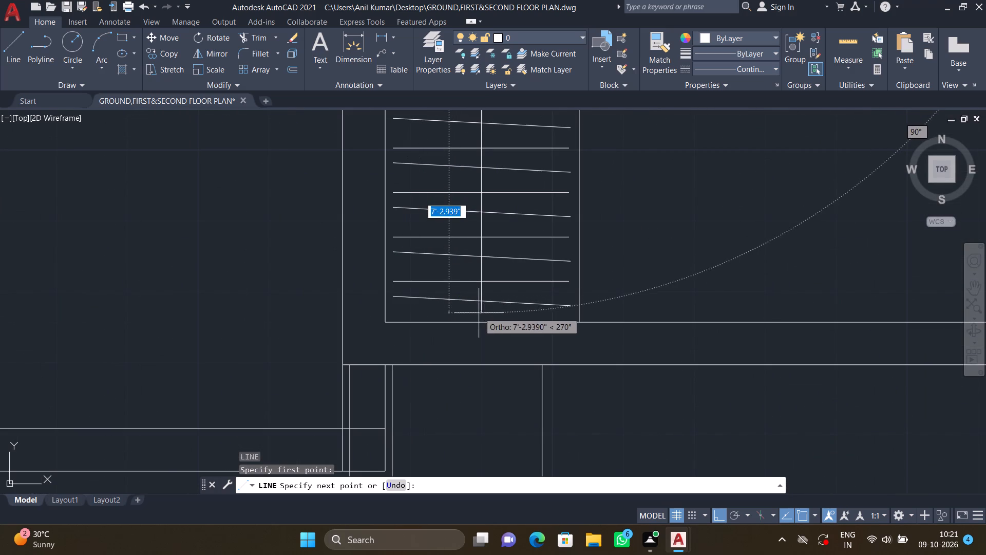
{"action": "left_click", "coordinate": [479, 313]}
{"action": "key", "text": "Return"}
Draw a vertical line just east of the strip, inside the adjoining north compartment, stopping slightly short of its north and south edges.
{"action": "scroll", "coordinate": [632, 264], "scroll_direction": "down", "scroll_amount": 4}
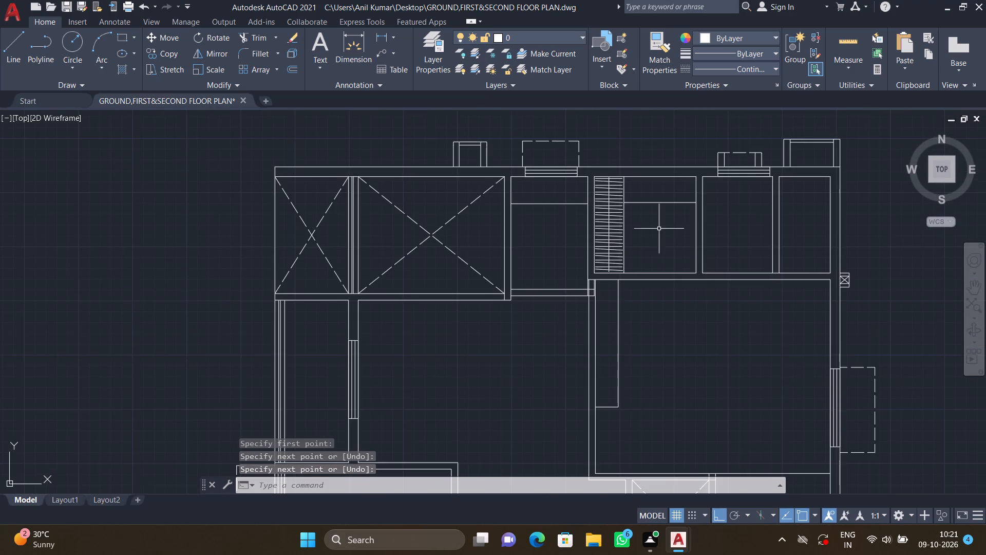
{"action": "middle_click_drag", "start_coordinate": [642, 226], "coordinate": [565, 220]}
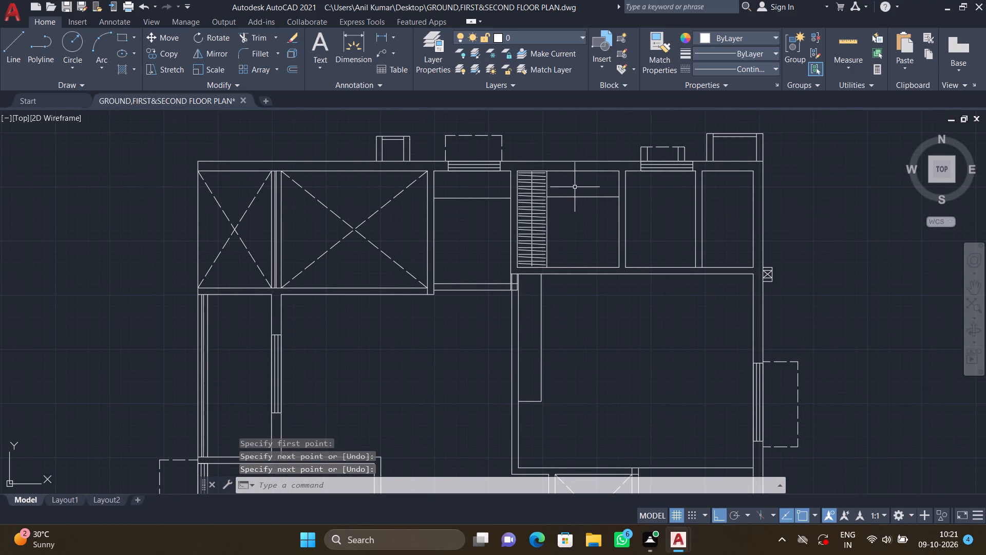
{"action": "middle_click_drag", "start_coordinate": [561, 184], "coordinate": [525, 189]}
{"action": "scroll", "coordinate": [519, 185], "scroll_direction": "up", "scroll_amount": 2}
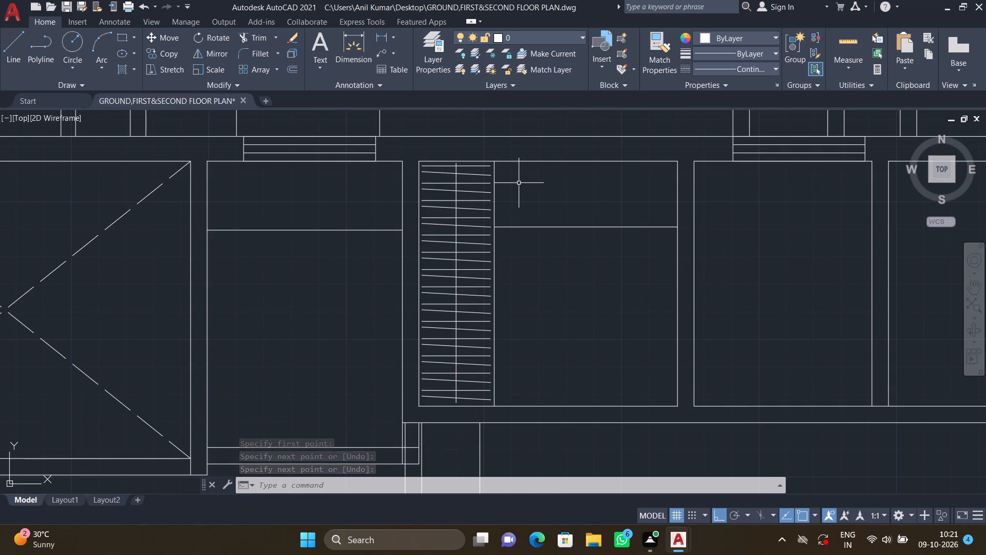
{"action": "key", "text": "l"}
{"action": "key", "text": "Return"}
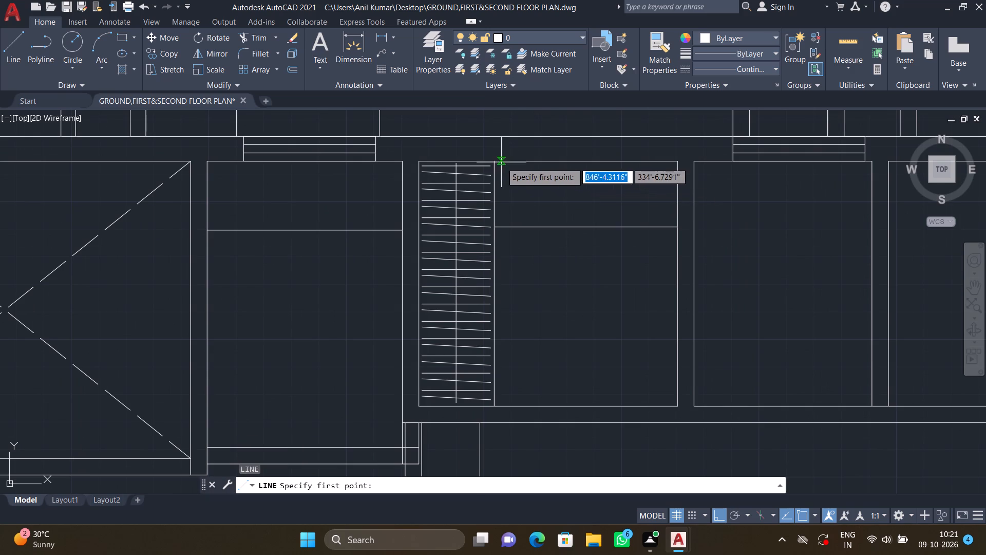
{"action": "scroll", "coordinate": [507, 169], "scroll_direction": "up", "scroll_amount": 3}
{"action": "left_click", "coordinate": [470, 155]}
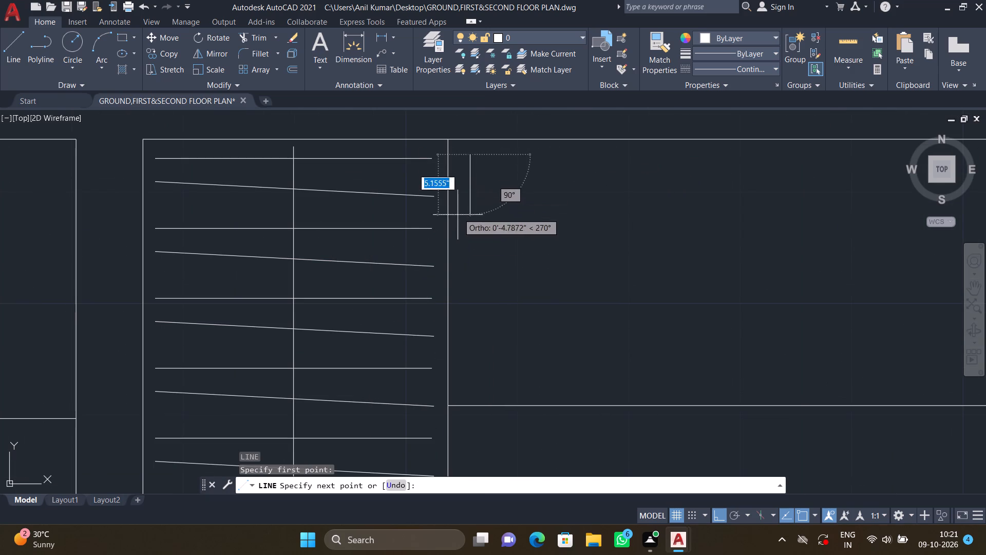
{"action": "left_click", "coordinate": [471, 390]}
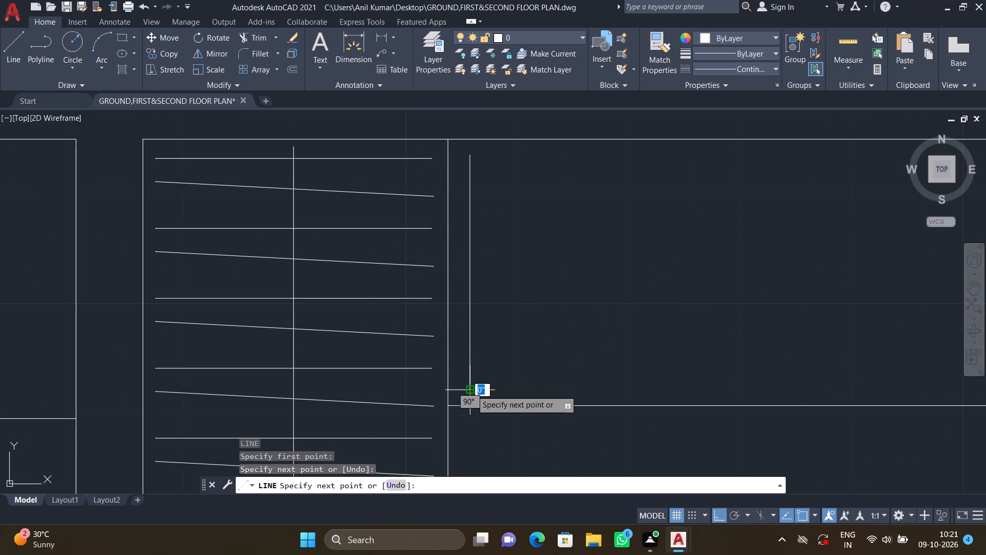
{"action": "key", "text": "Return"}
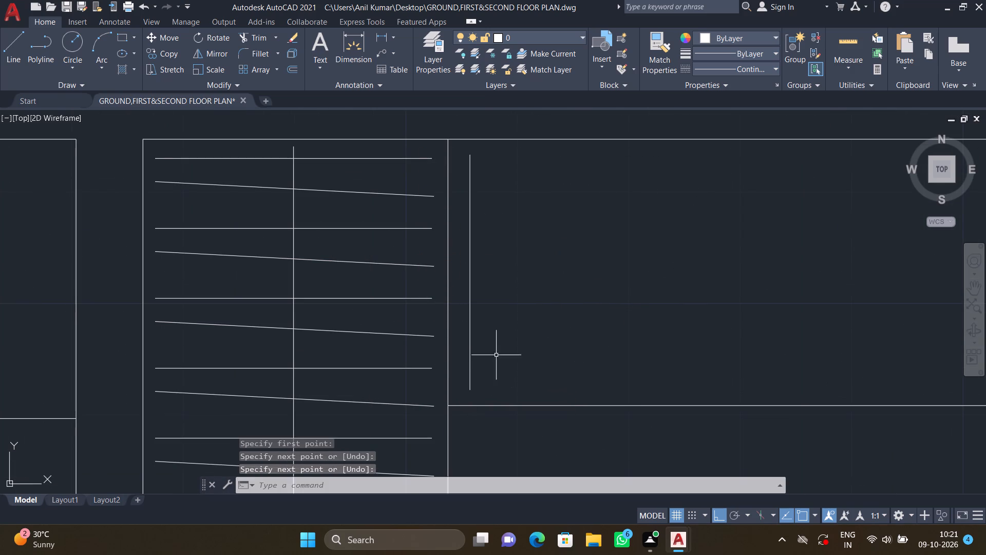
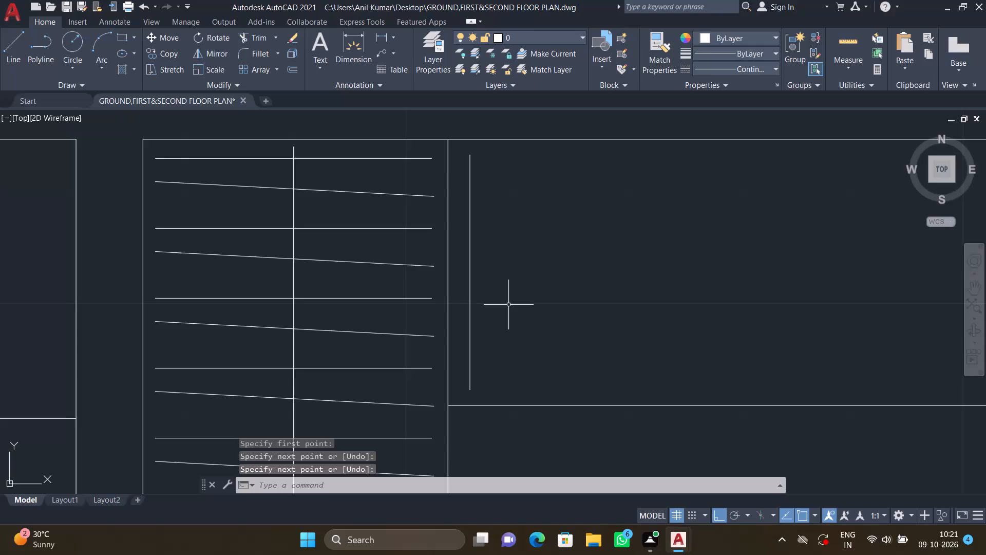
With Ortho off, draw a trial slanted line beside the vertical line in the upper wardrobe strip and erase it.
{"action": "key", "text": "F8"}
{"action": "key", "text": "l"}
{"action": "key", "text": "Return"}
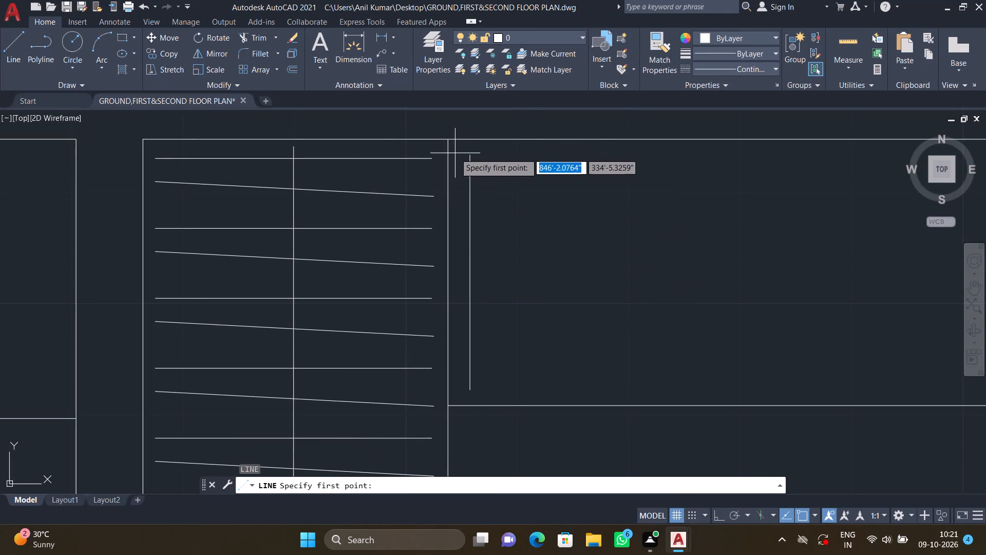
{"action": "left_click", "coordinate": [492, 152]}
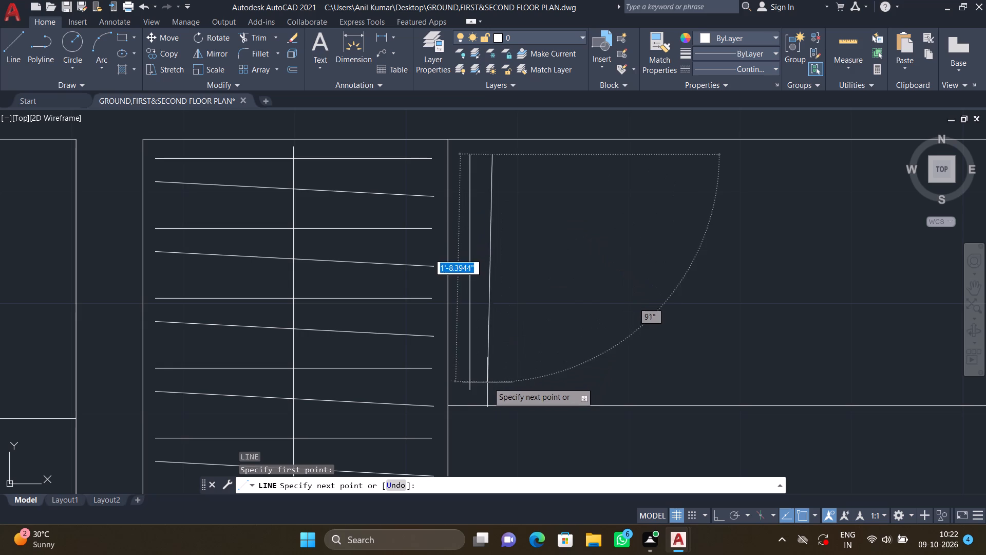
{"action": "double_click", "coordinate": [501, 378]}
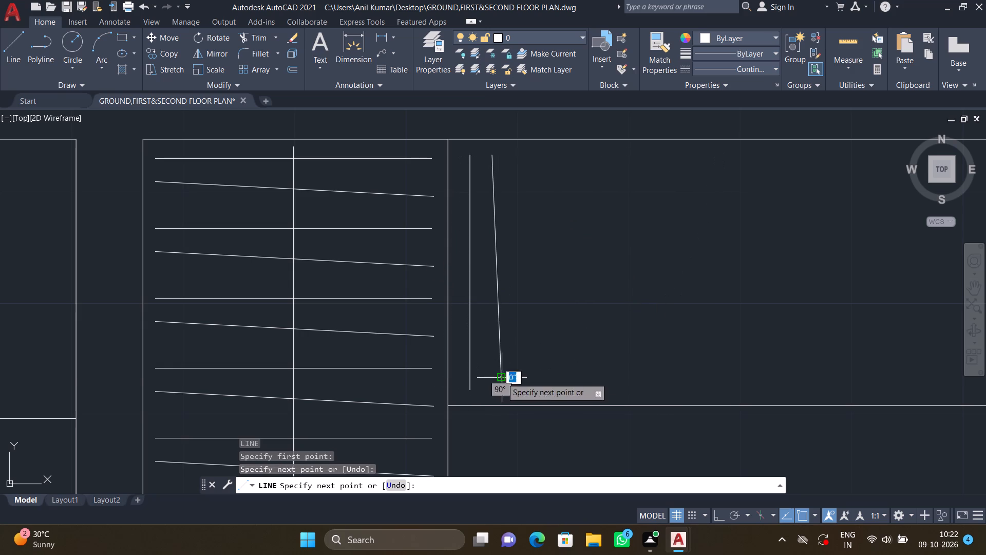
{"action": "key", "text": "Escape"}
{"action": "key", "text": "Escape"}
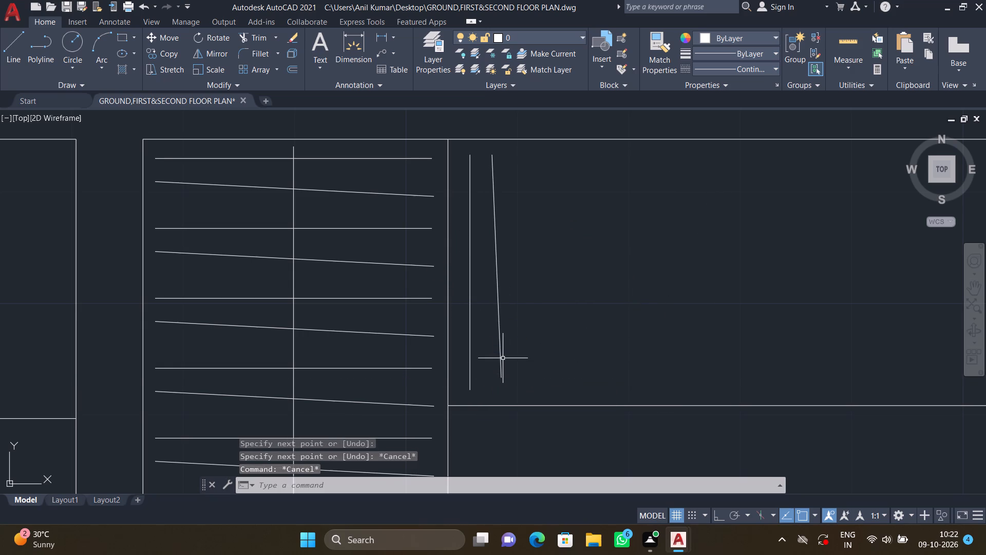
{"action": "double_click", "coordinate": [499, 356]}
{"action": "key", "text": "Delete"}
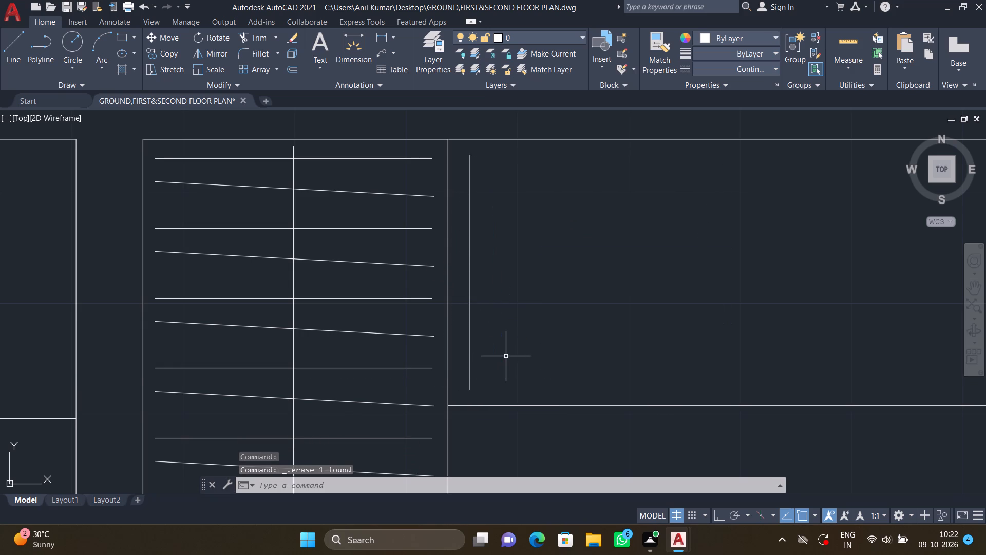
Draw a slightly slanted line beside the vertical hanger line, starting about 2 inches from its top end and ending level with its bottom end.
{"action": "key", "text": "l"}
{"action": "key", "text": "Return"}
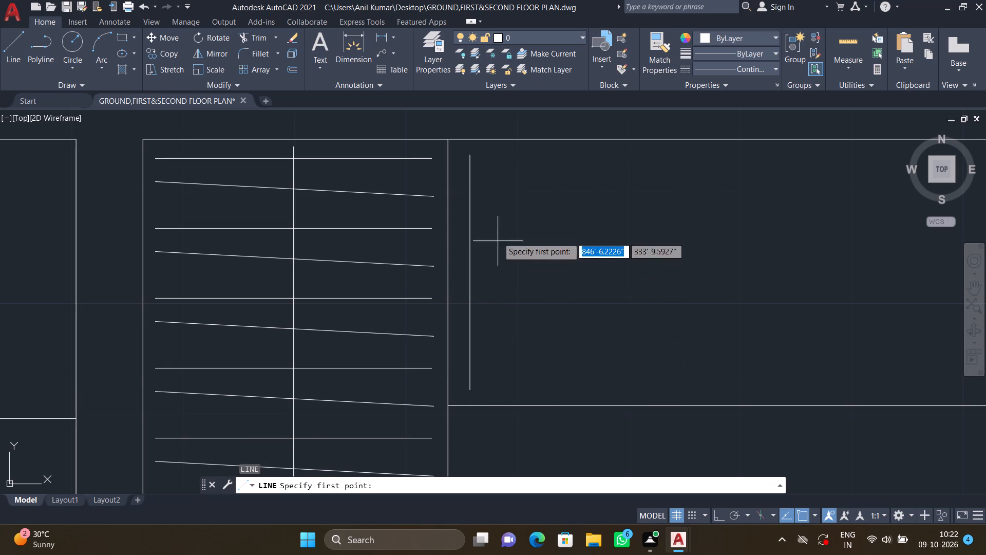
{"action": "left_click", "coordinate": [493, 154]}
{"action": "scroll", "coordinate": [505, 376], "scroll_direction": "up", "scroll_amount": 3}
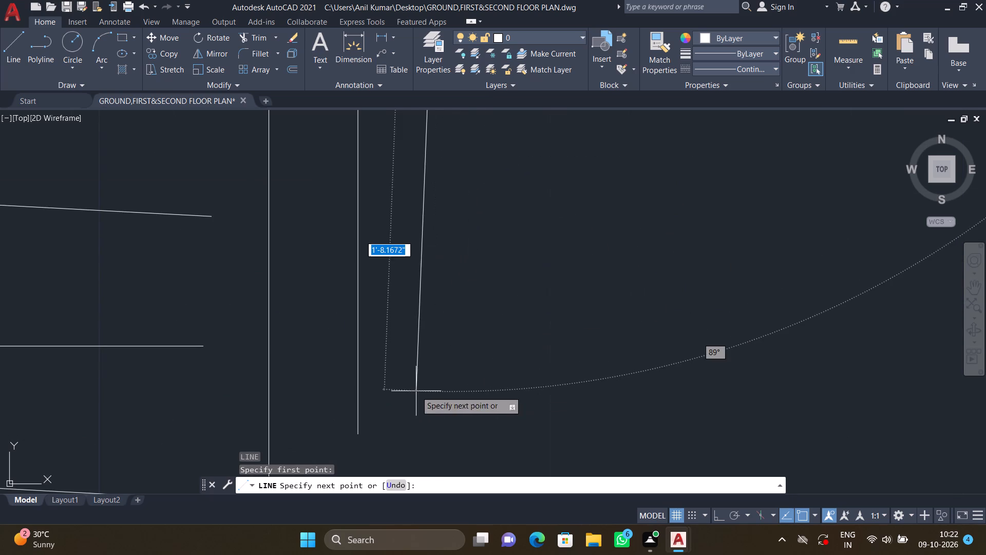
{"action": "scroll", "coordinate": [388, 223], "scroll_direction": "down", "scroll_amount": 3}
{"action": "middle_click_drag", "start_coordinate": [415, 314], "coordinate": [410, 277]}
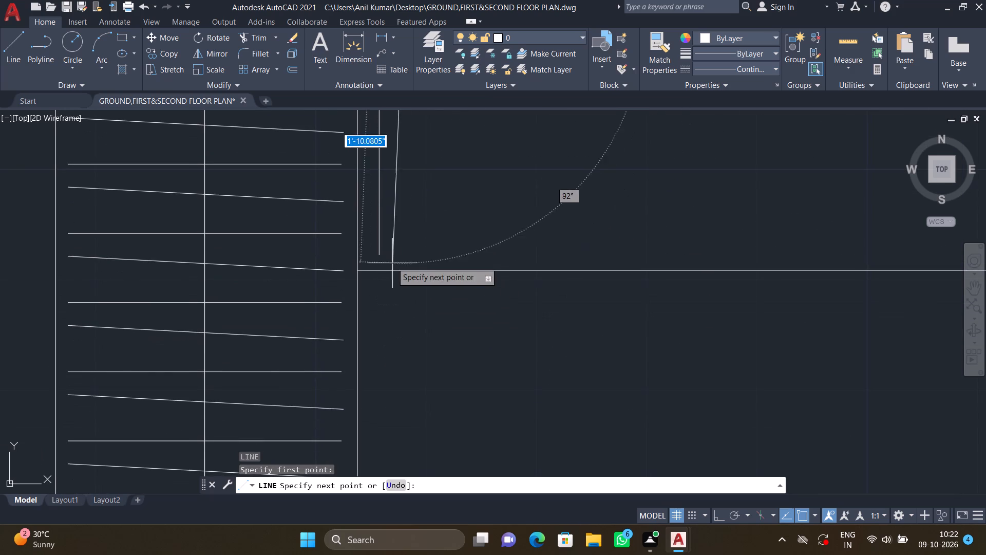
{"action": "scroll", "coordinate": [386, 261], "scroll_direction": "up", "scroll_amount": 3}
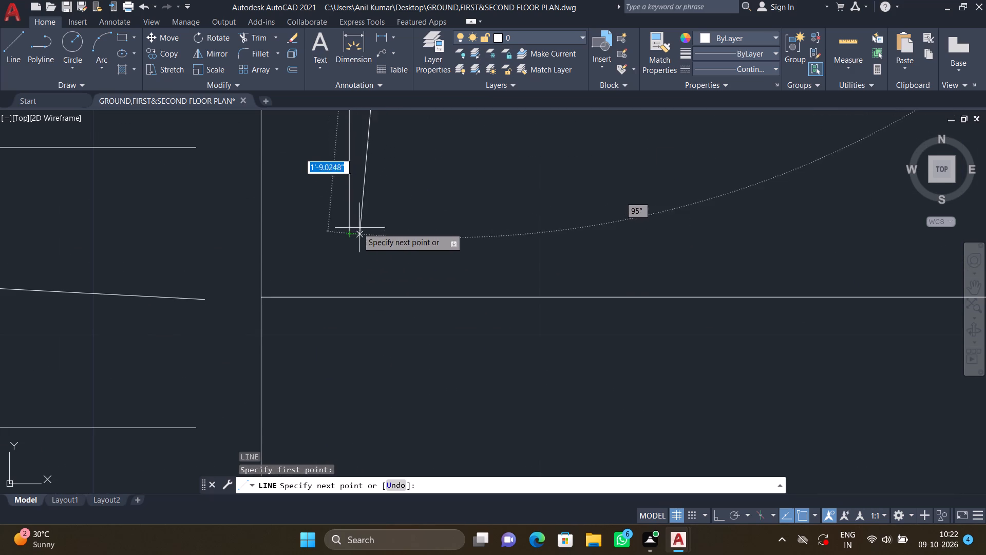
{"action": "double_click", "coordinate": [477, 234]}
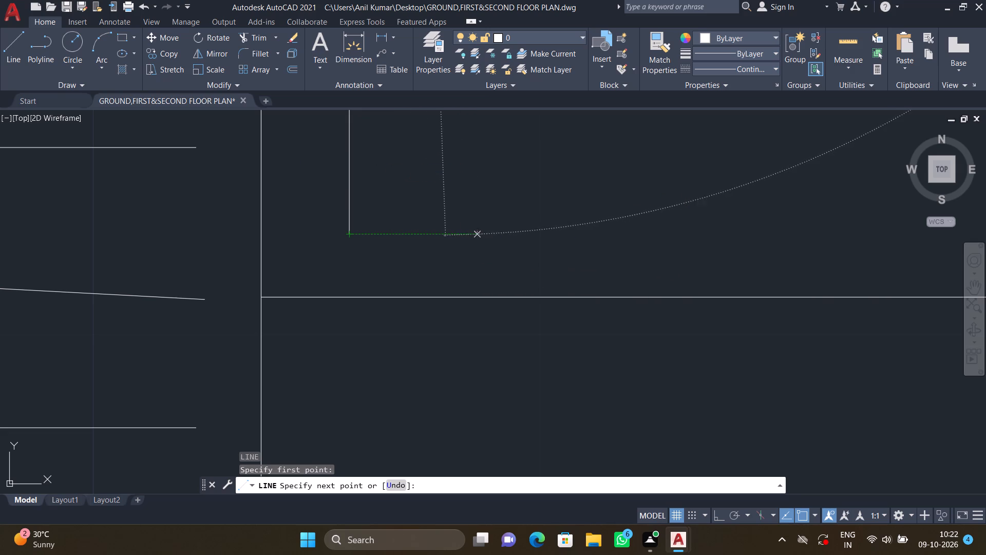
{"action": "key", "text": "Return"}
{"action": "scroll", "coordinate": [518, 178], "scroll_direction": "down", "scroll_amount": 4}
{"action": "middle_click_drag", "start_coordinate": [532, 116], "coordinate": [501, 238]}
{"action": "scroll", "coordinate": [501, 257], "scroll_direction": "down", "scroll_amount": 2}
{"action": "middle_click_drag", "start_coordinate": [498, 252], "coordinate": [431, 230]}
{"action": "scroll", "coordinate": [429, 223], "scroll_direction": "up", "scroll_amount": 2}
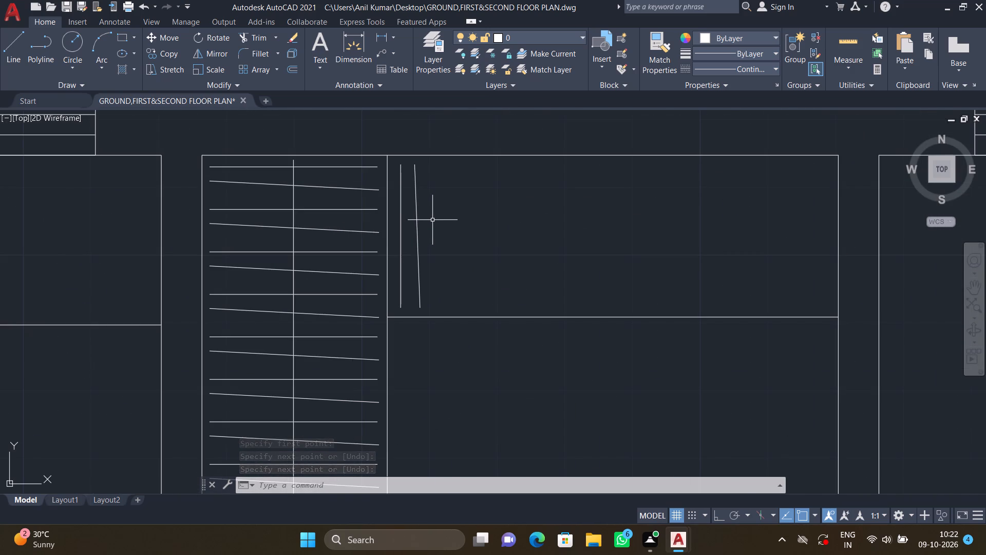
Copy the vertical and slanted line pair as a 14-item array along the upper wardrobe strip, with Ortho on and spacing about 4.55 inches.
{"action": "type", "text": "CO"}
{"action": "key", "text": "Return"}
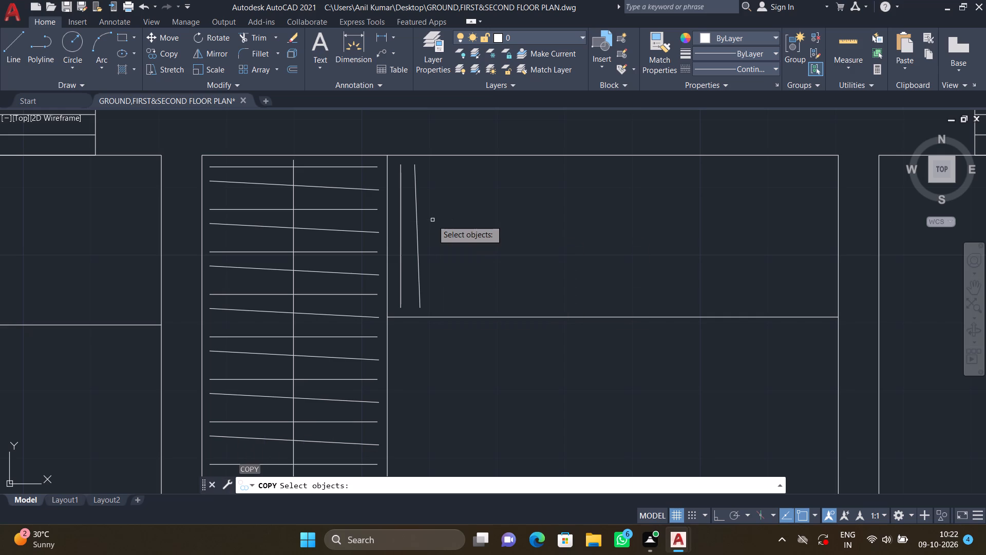
{"action": "scroll", "coordinate": [417, 250], "scroll_direction": "up", "scroll_amount": 2}
{"action": "left_click", "coordinate": [442, 253]}
{"action": "left_click", "coordinate": [435, 249]}
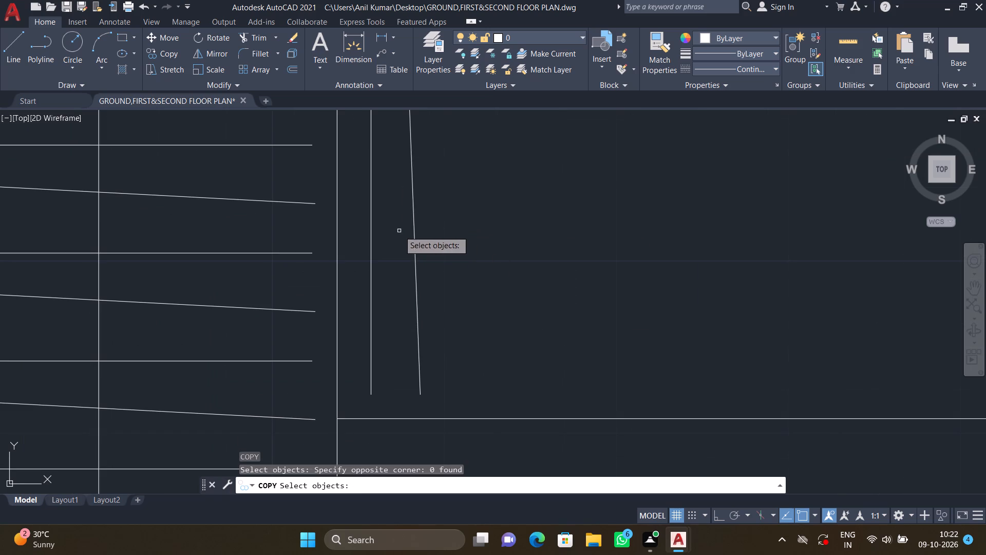
{"action": "left_click_drag", "start_coordinate": [430, 255], "coordinate": [414, 236]}
{"action": "left_click_drag", "start_coordinate": [411, 235], "coordinate": [401, 232]}
{"action": "left_click_drag", "start_coordinate": [394, 230], "coordinate": [378, 230]}
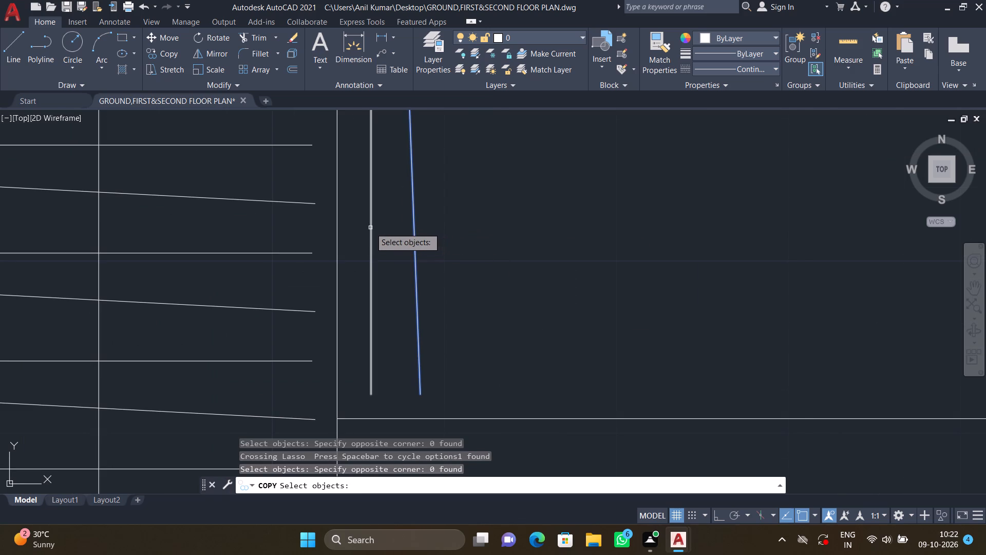
{"action": "double_click", "coordinate": [370, 228]}
{"action": "key", "text": "Return"}
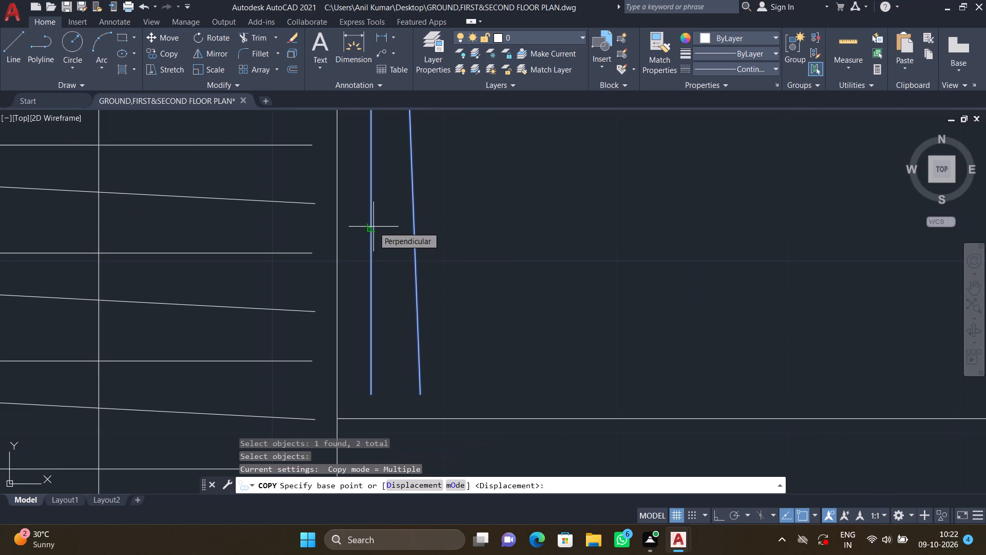
{"action": "scroll", "coordinate": [373, 202], "scroll_direction": "down", "scroll_amount": 2}
{"action": "middle_click_drag", "start_coordinate": [371, 202], "coordinate": [379, 224]}
{"action": "scroll", "coordinate": [383, 229], "scroll_direction": "up", "scroll_amount": 1}
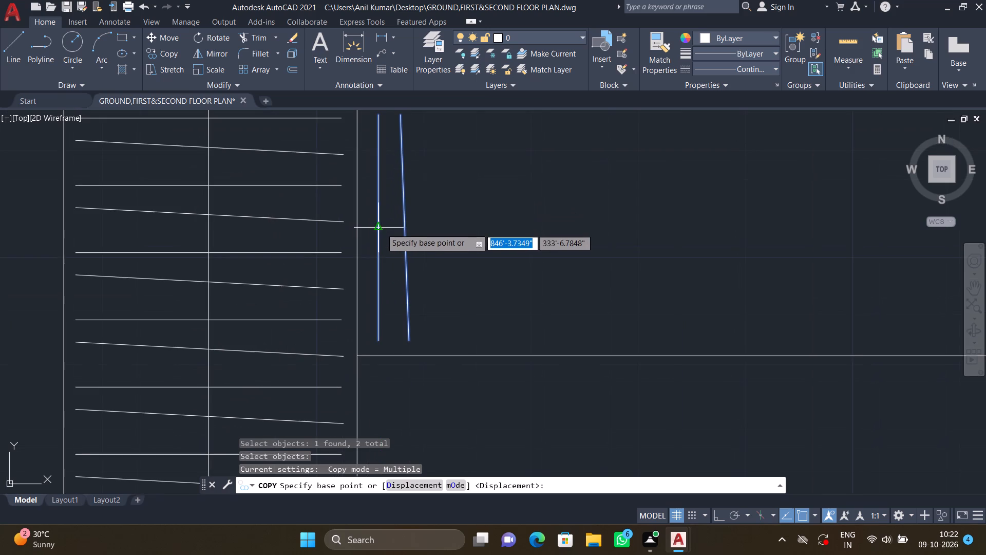
{"action": "left_click", "coordinate": [380, 226]}
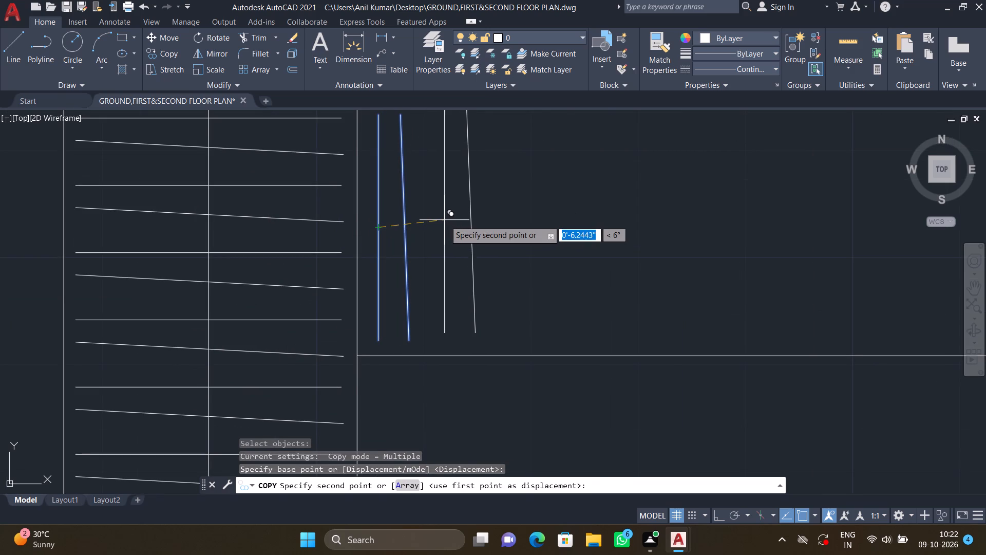
{"action": "scroll", "coordinate": [445, 221], "scroll_direction": "down", "scroll_amount": 1}
{"action": "key", "text": "a"}
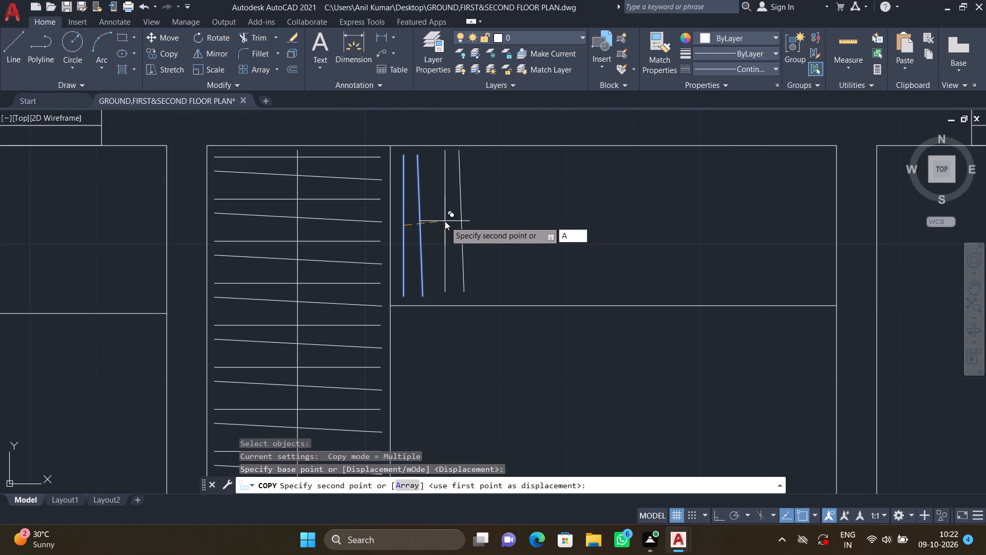
{"action": "key", "text": "Return"}
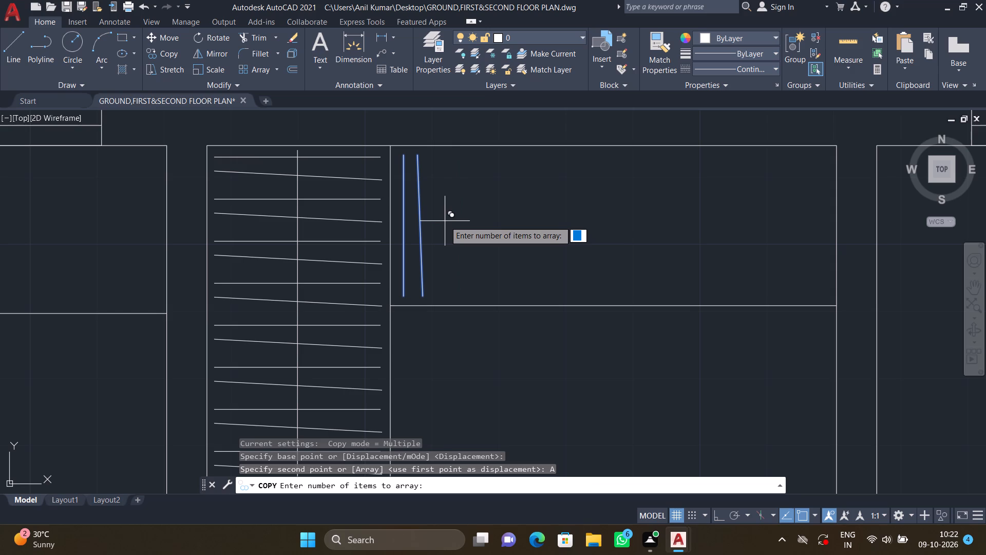
{"action": "type", "text": "14"}
{"action": "key", "text": "Return"}
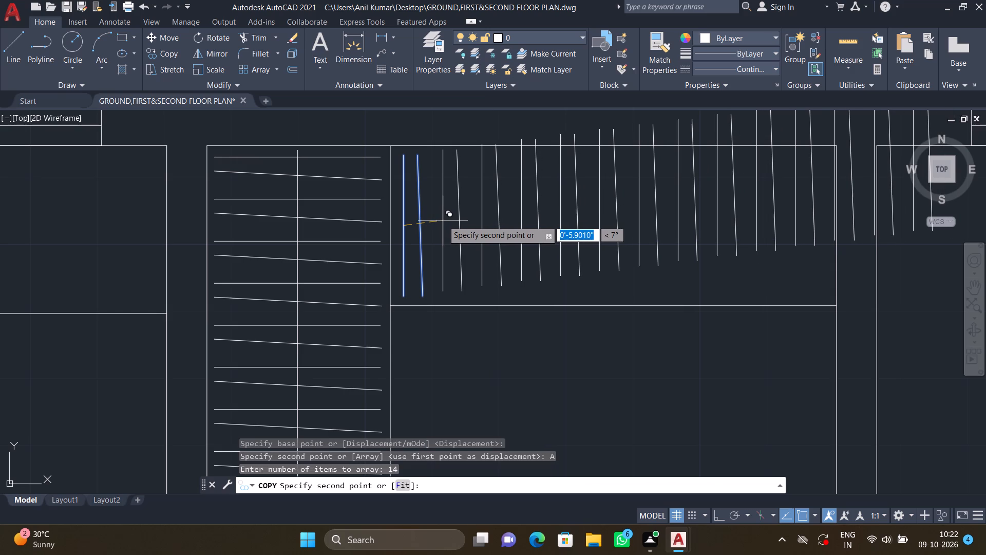
{"action": "key", "text": "F8"}
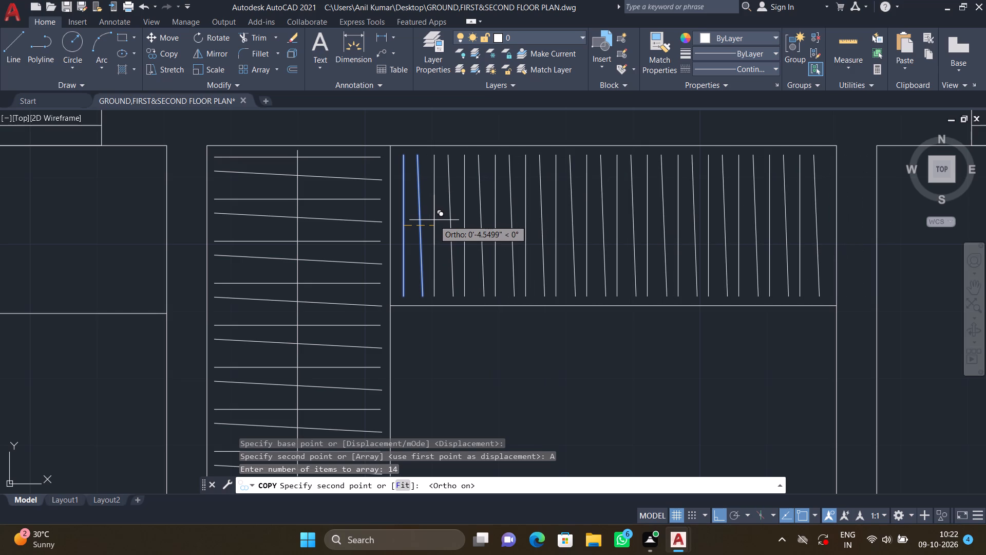
{"action": "left_click", "coordinate": [434, 220]}
{"action": "key", "text": "Return"}
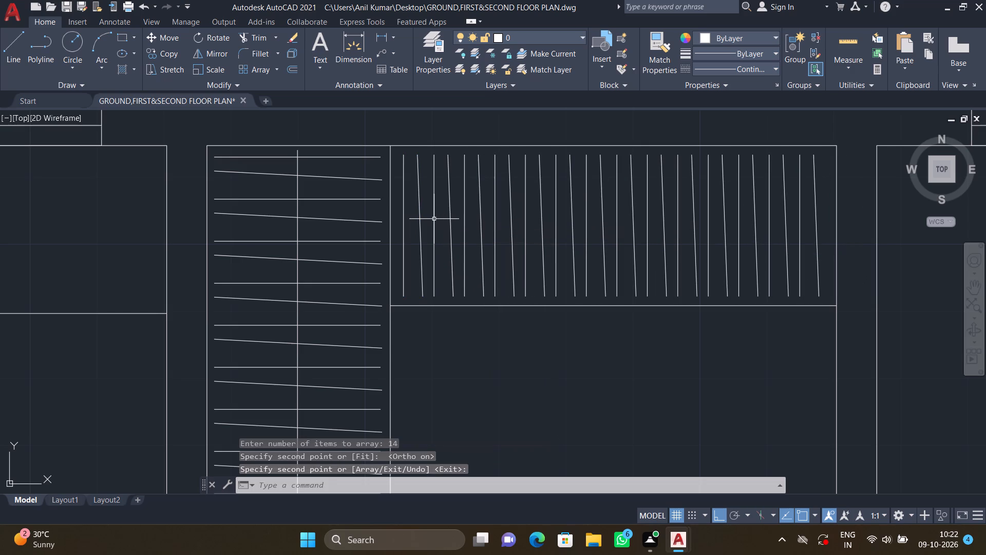
Draw a horizontal rod line through the middle of the arrayed hanger lines, spanning from just inside one end of the strip to the other.
{"action": "key", "text": "l"}
{"action": "key", "text": "Return"}
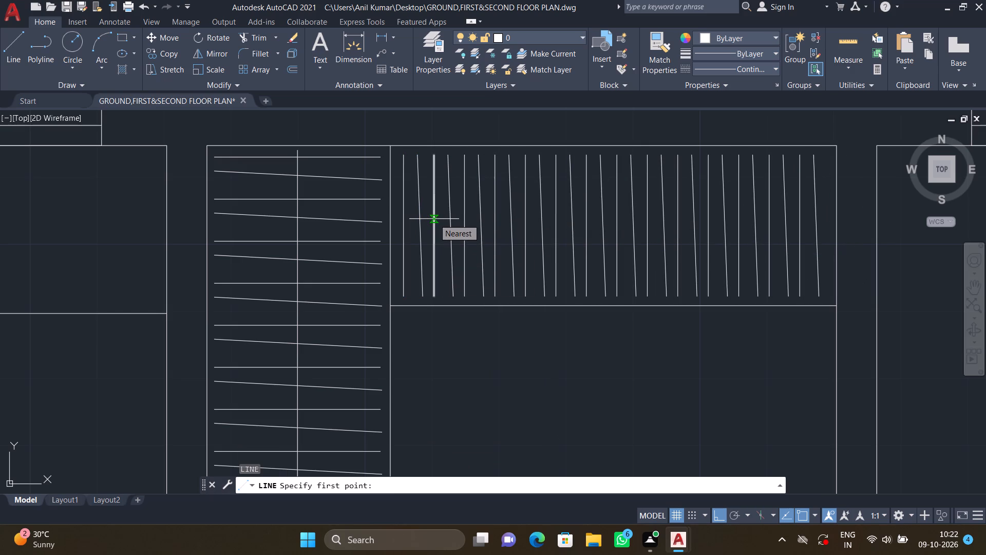
{"action": "scroll", "coordinate": [399, 221], "scroll_direction": "up", "scroll_amount": 2}
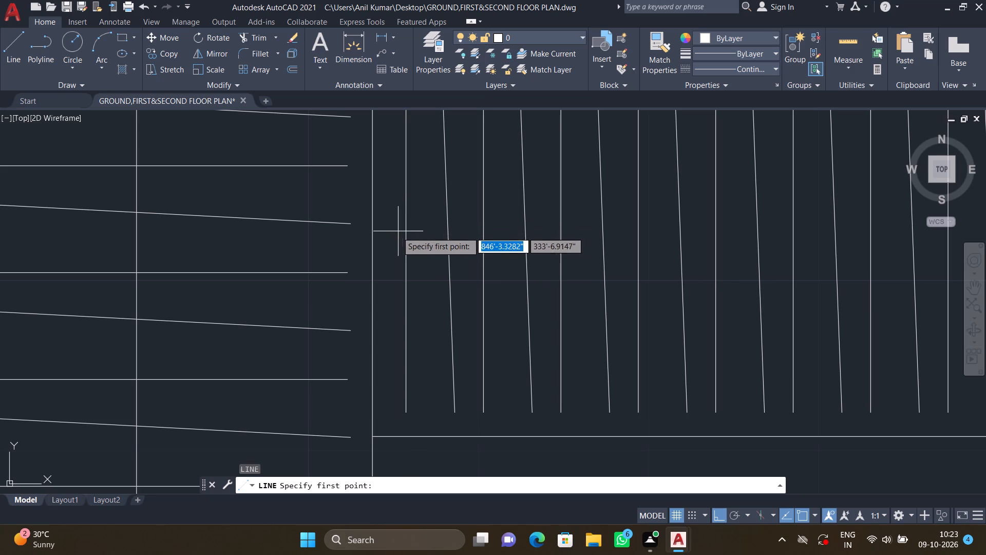
{"action": "left_click_drag", "start_coordinate": [387, 233], "coordinate": [394, 235]}
{"action": "scroll", "coordinate": [484, 233], "scroll_direction": "down", "scroll_amount": 3}
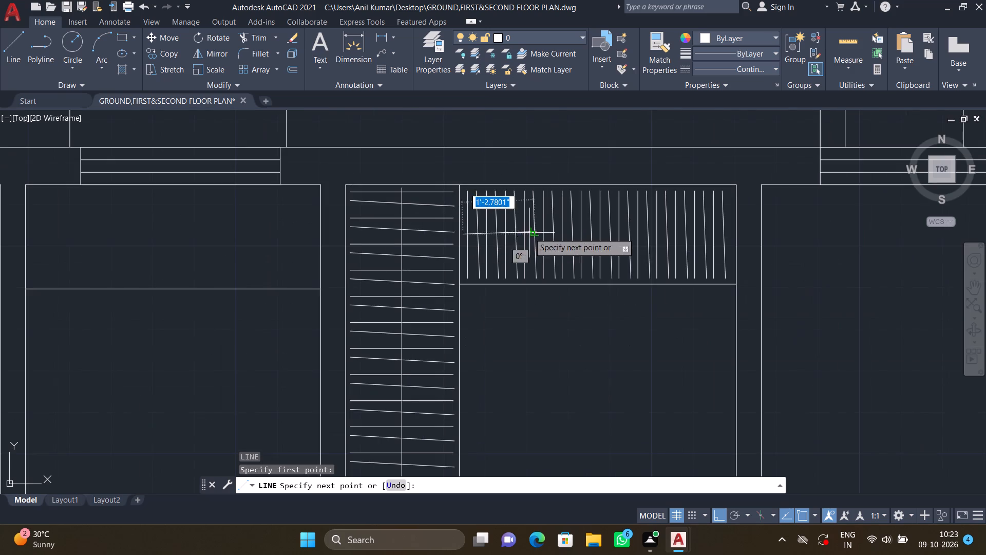
{"action": "middle_click_drag", "start_coordinate": [509, 233], "coordinate": [405, 219]}
{"action": "scroll", "coordinate": [413, 225], "scroll_direction": "down", "scroll_amount": 1}
{"action": "scroll", "coordinate": [532, 225], "scroll_direction": "up", "scroll_amount": 5}
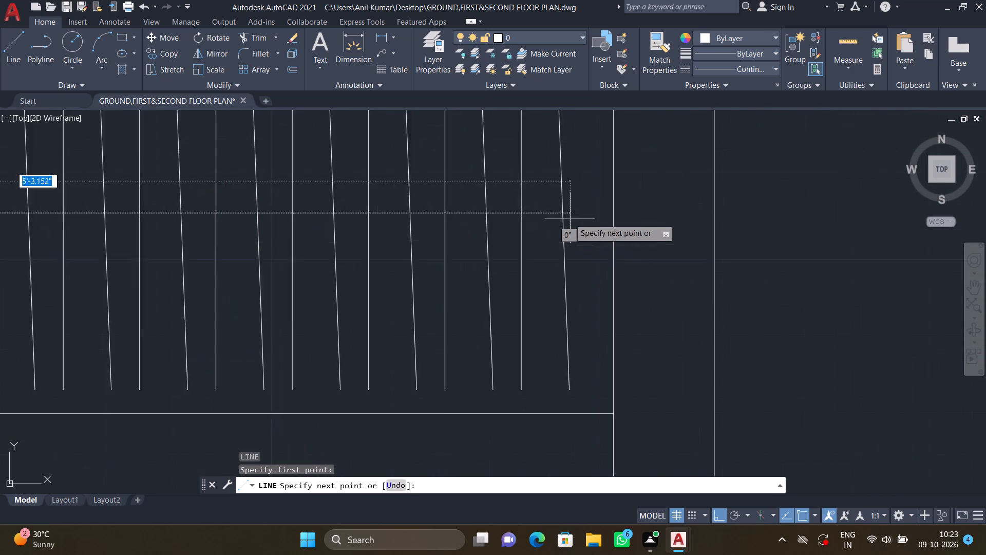
{"action": "double_click", "coordinate": [586, 211]}
{"action": "key", "text": "Return"}
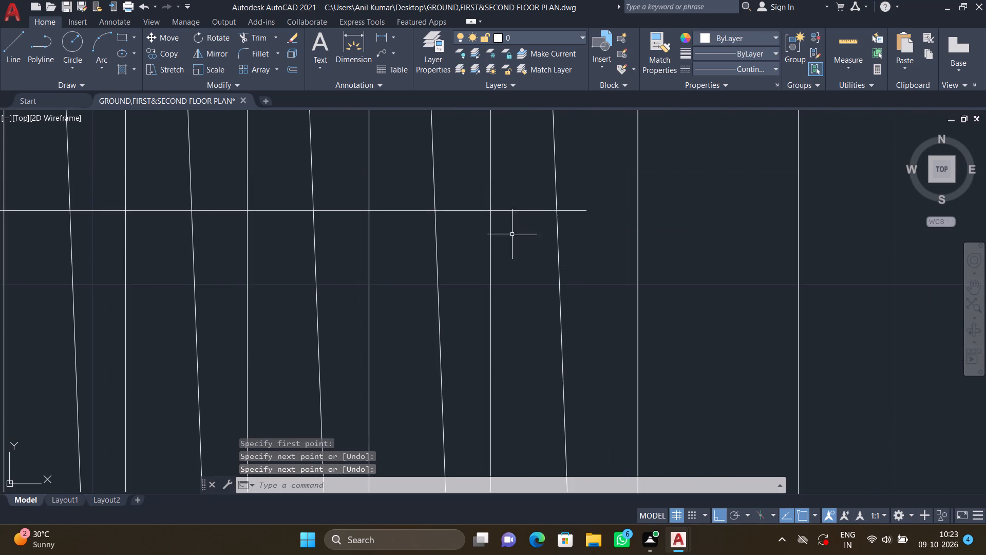
{"action": "scroll", "coordinate": [508, 239], "scroll_direction": "down", "scroll_amount": 3}
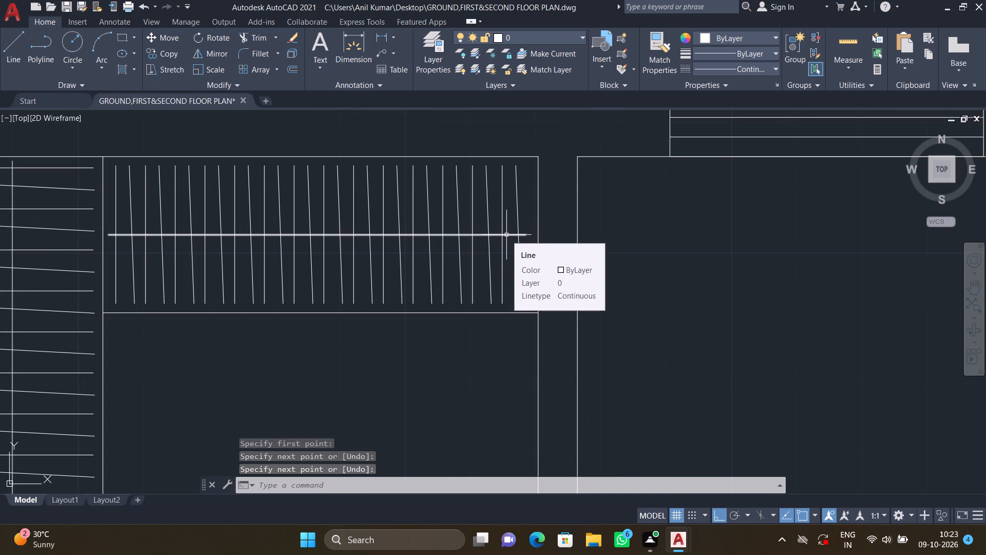
In the small room south of the plan's western bedroom, draw a vertical line from the upper wall's outer line to the horizontal partition line.
{"action": "scroll", "coordinate": [493, 229], "scroll_direction": "down", "scroll_amount": 3}
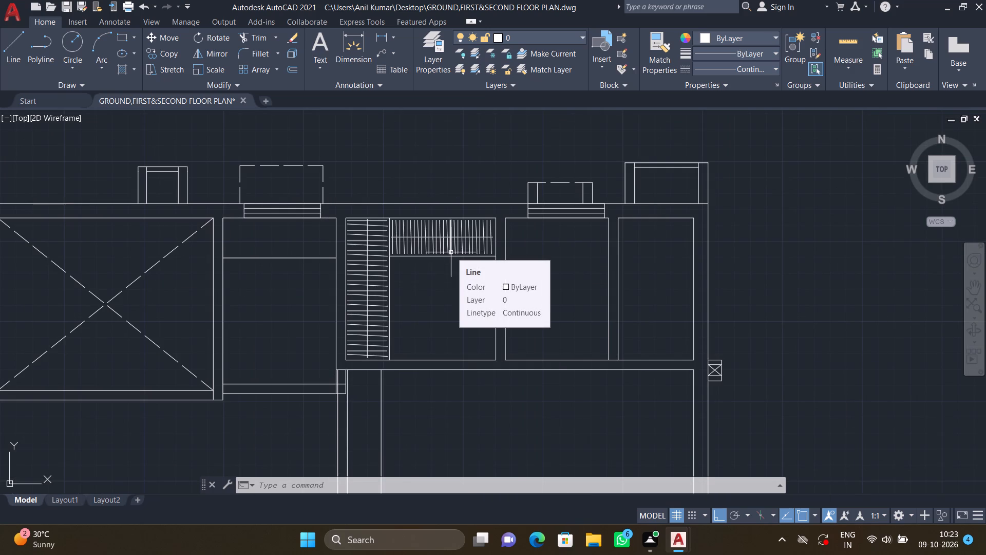
{"action": "scroll", "coordinate": [451, 251], "scroll_direction": "down", "scroll_amount": 2}
{"action": "scroll", "coordinate": [433, 340], "scroll_direction": "down", "scroll_amount": 1}
{"action": "middle_click_drag", "start_coordinate": [429, 326], "coordinate": [440, 271]}
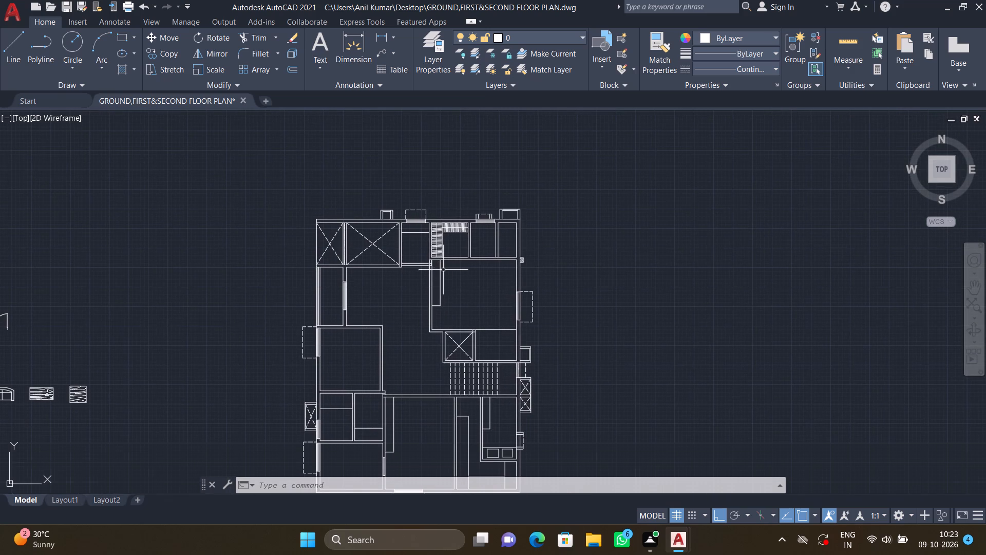
{"action": "middle_click_drag", "start_coordinate": [436, 312], "coordinate": [453, 220]}
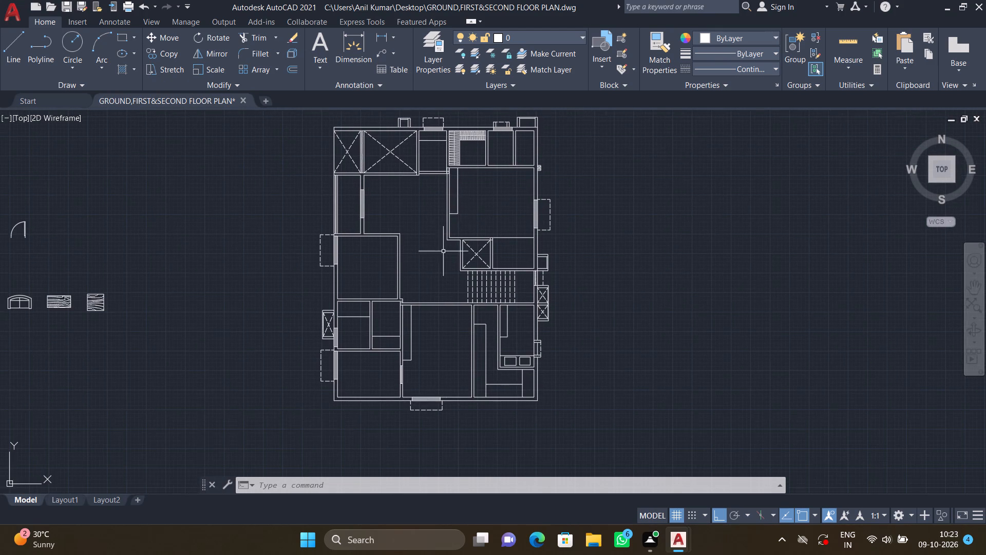
{"action": "middle_click_drag", "start_coordinate": [414, 286], "coordinate": [454, 238]}
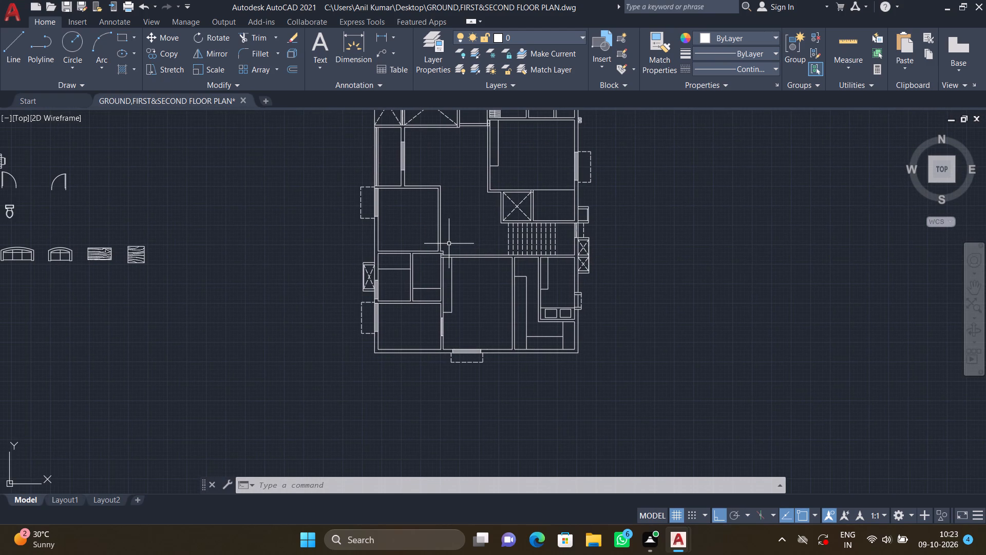
{"action": "scroll", "coordinate": [425, 284], "scroll_direction": "up", "scroll_amount": 2}
{"action": "middle_click_drag", "start_coordinate": [422, 280], "coordinate": [493, 280]}
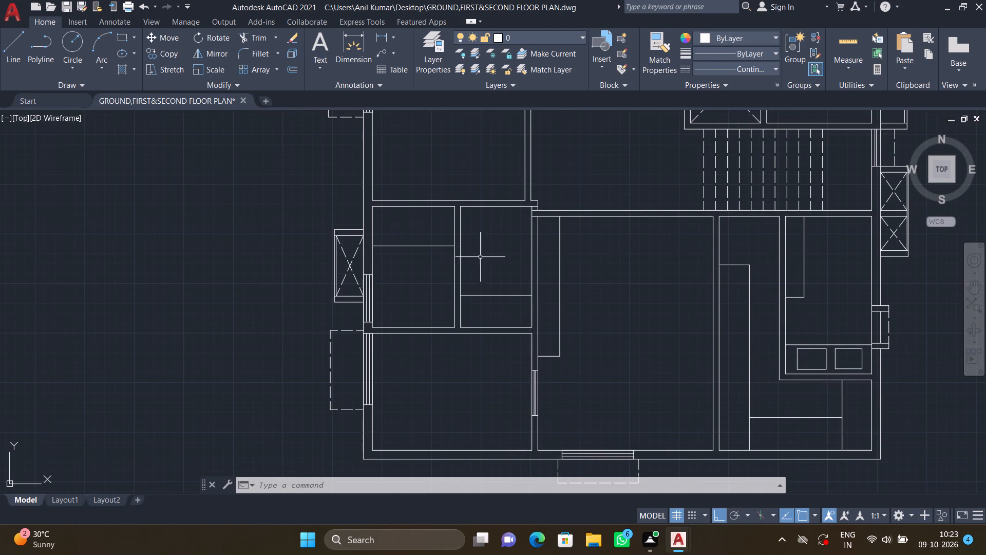
{"action": "scroll", "coordinate": [500, 227], "scroll_direction": "up", "scroll_amount": 2}
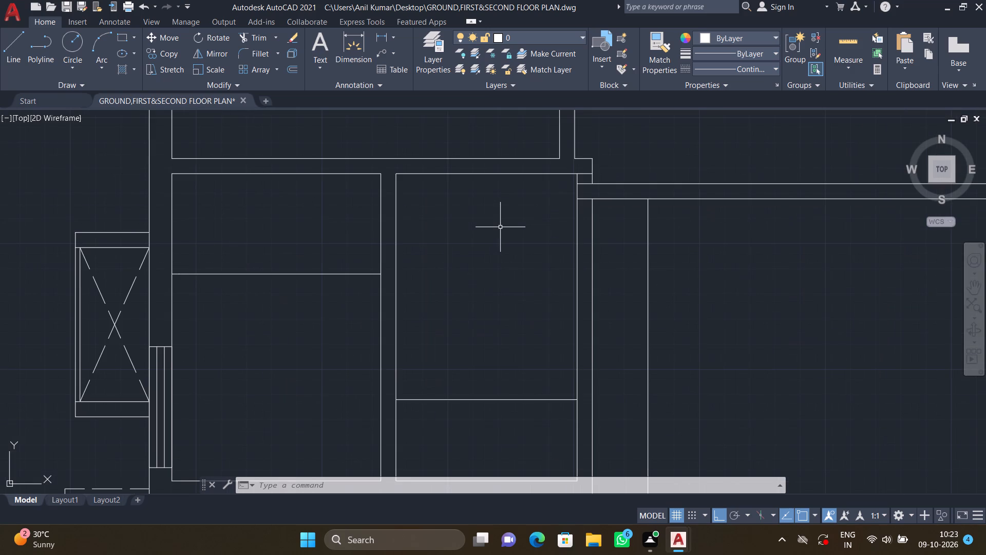
{"action": "key", "text": "l"}
{"action": "key", "text": "Return"}
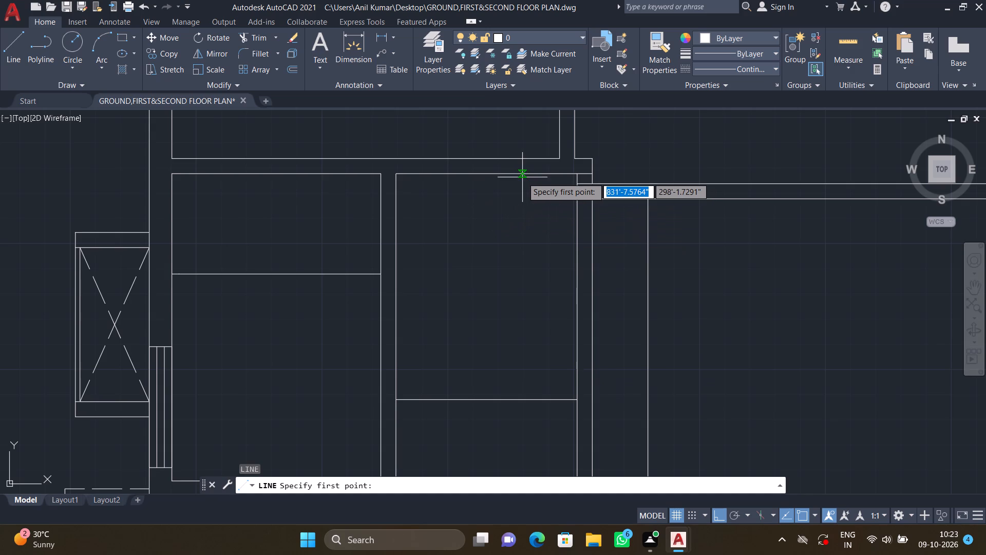
{"action": "scroll", "coordinate": [510, 164], "scroll_direction": "up", "scroll_amount": 1}
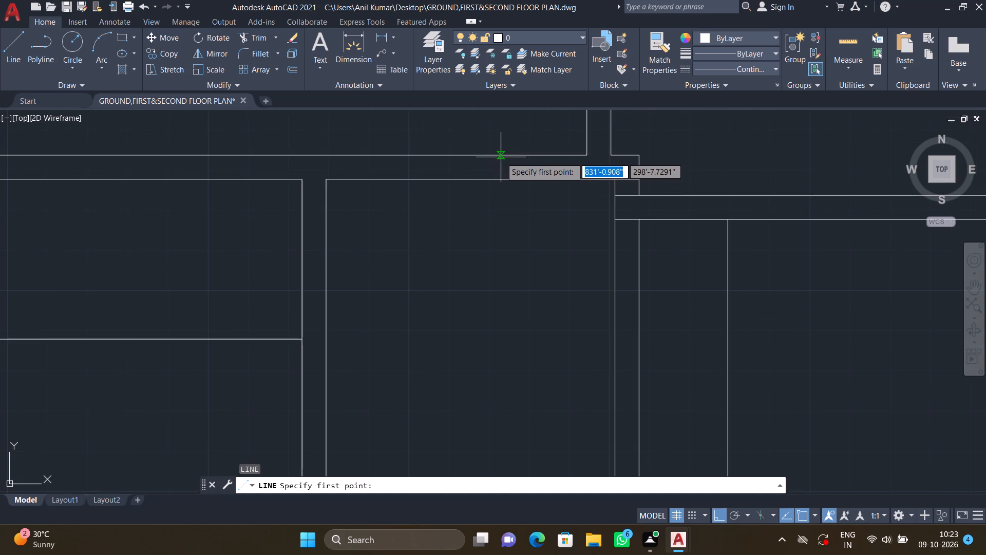
{"action": "left_click", "coordinate": [500, 155]}
{"action": "left_click_drag", "start_coordinate": [499, 155], "coordinate": [499, 165]}
{"action": "scroll", "coordinate": [498, 290], "scroll_direction": "down", "scroll_amount": 2}
{"action": "middle_click_drag", "start_coordinate": [494, 329], "coordinate": [489, 300]}
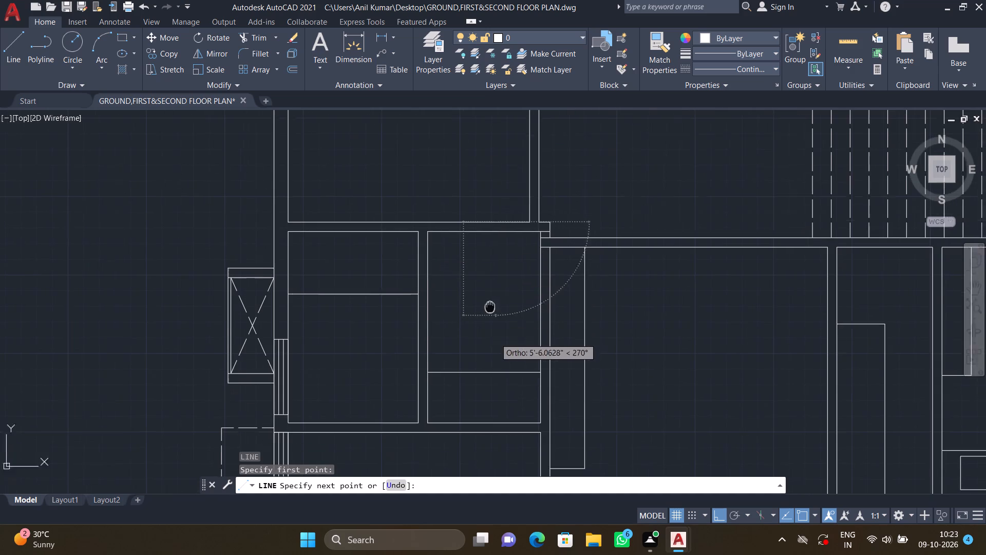
{"action": "middle_click_drag", "start_coordinate": [489, 300], "coordinate": [487, 292]}
{"action": "scroll", "coordinate": [492, 319], "scroll_direction": "up", "scroll_amount": 2}
{"action": "left_click", "coordinate": [489, 405]}
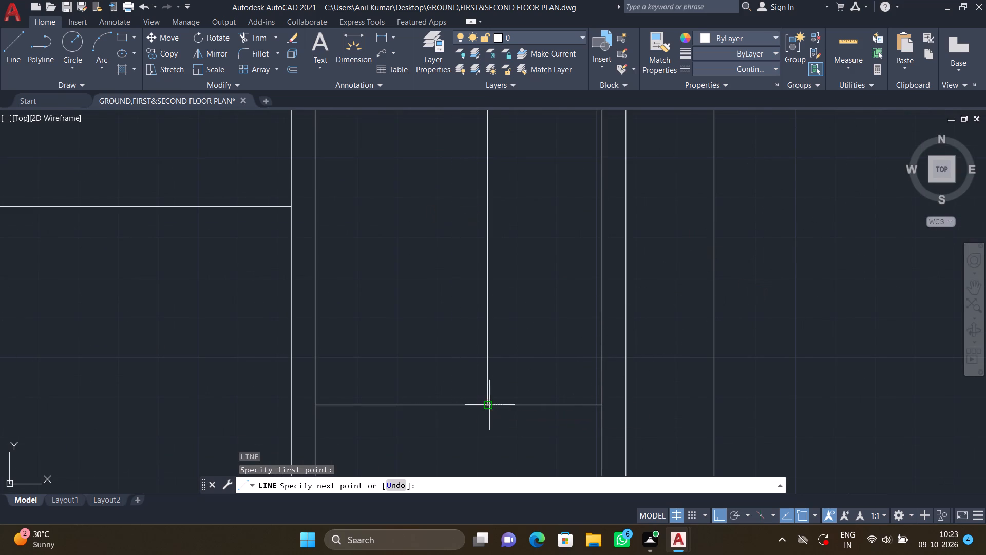
{"action": "key", "text": "Return"}
Draw a horizontal hanger line about 2'-1" long near the top of the new wardrobe strip, just inside its two sides.
{"action": "scroll", "coordinate": [487, 393], "scroll_direction": "down", "scroll_amount": 4}
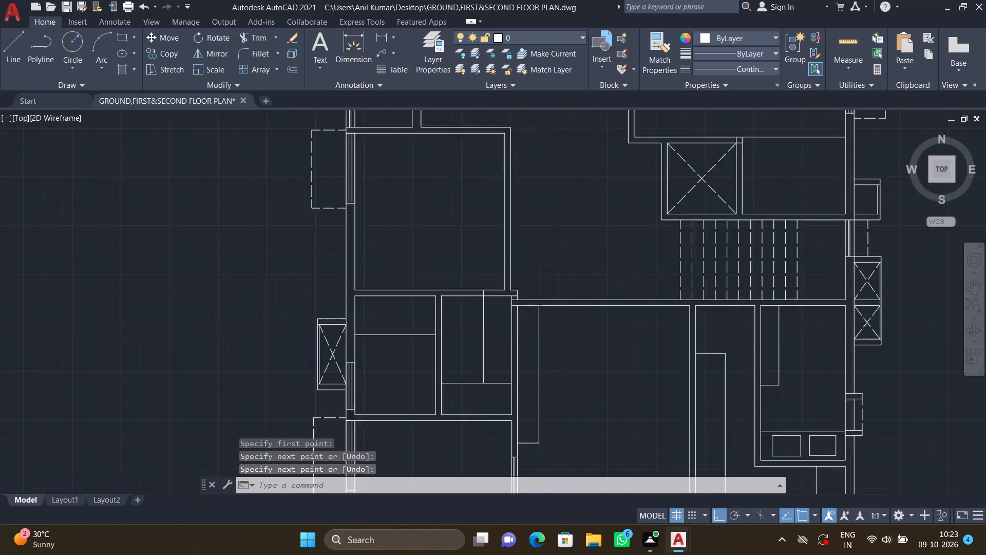
{"action": "scroll", "coordinate": [484, 325], "scroll_direction": "up", "scroll_amount": 5}
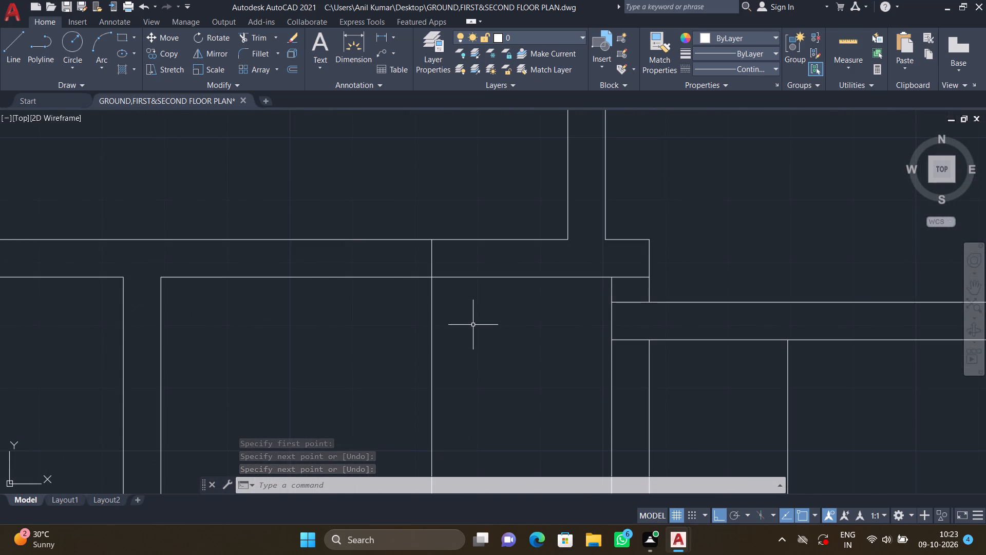
{"action": "key", "text": "l"}
{"action": "key", "text": "Return"}
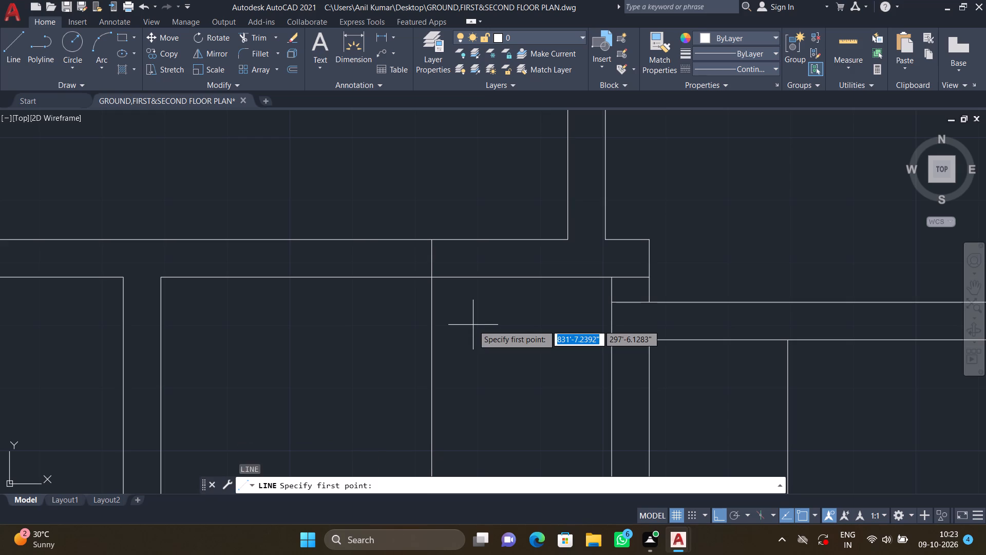
{"action": "scroll", "coordinate": [442, 293], "scroll_direction": "up", "scroll_amount": 2}
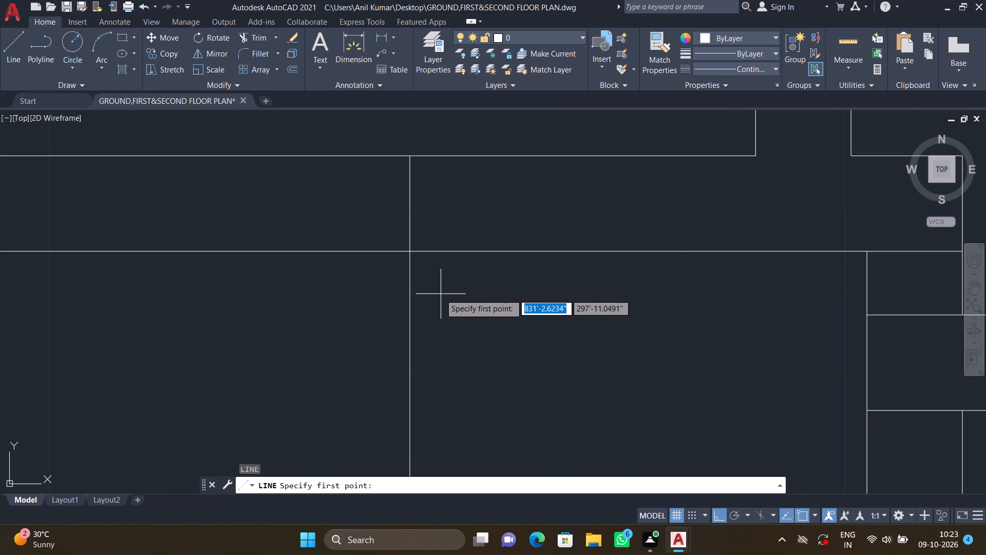
{"action": "double_click", "coordinate": [431, 283]}
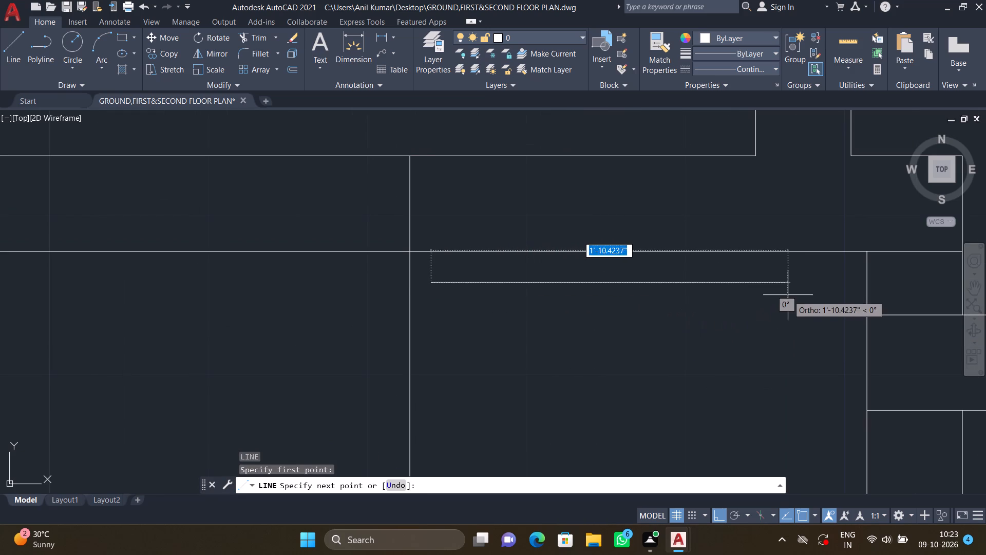
{"action": "scroll", "coordinate": [791, 294], "scroll_direction": "down", "scroll_amount": 1}
{"action": "middle_click_drag", "start_coordinate": [727, 293], "coordinate": [539, 261]}
{"action": "scroll", "coordinate": [599, 252], "scroll_direction": "up", "scroll_amount": 2}
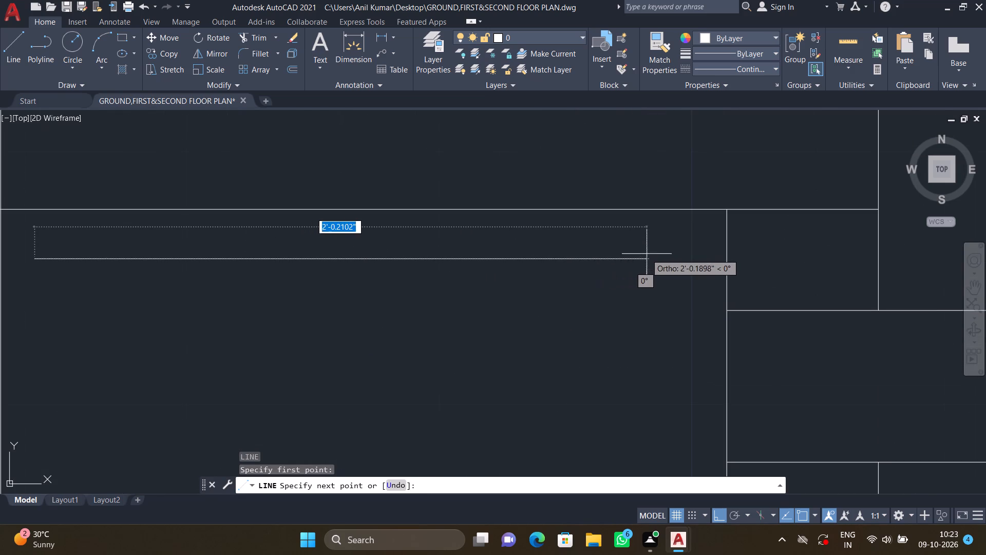
{"action": "left_click", "coordinate": [675, 257]}
{"action": "key", "text": "Return"}
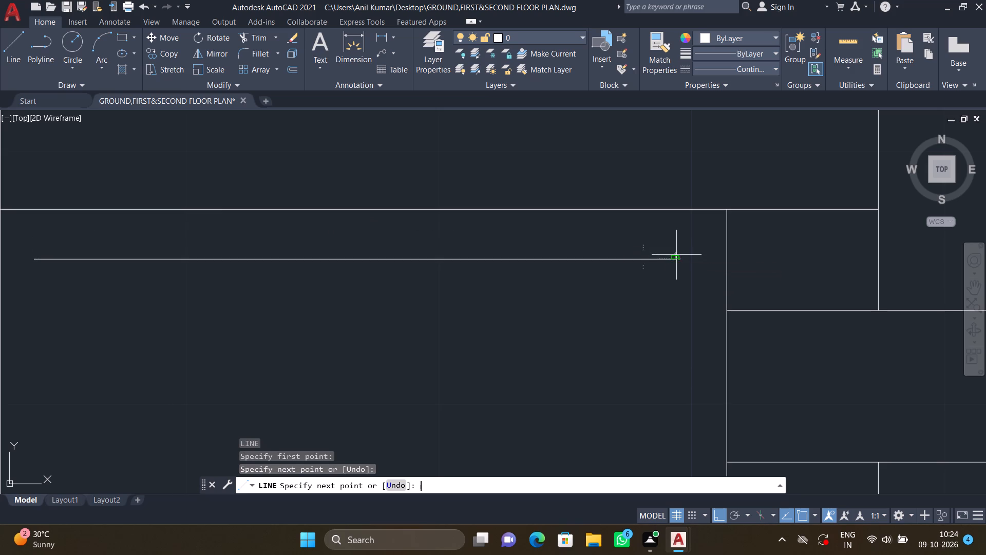
With Ortho off, draw a slightly slanted line about 2 inches below the horizontal hanger line, its ends aligned with that line's ends.
{"action": "scroll", "coordinate": [565, 274], "scroll_direction": "down", "scroll_amount": 3}
{"action": "scroll", "coordinate": [459, 290], "scroll_direction": "up", "scroll_amount": 1}
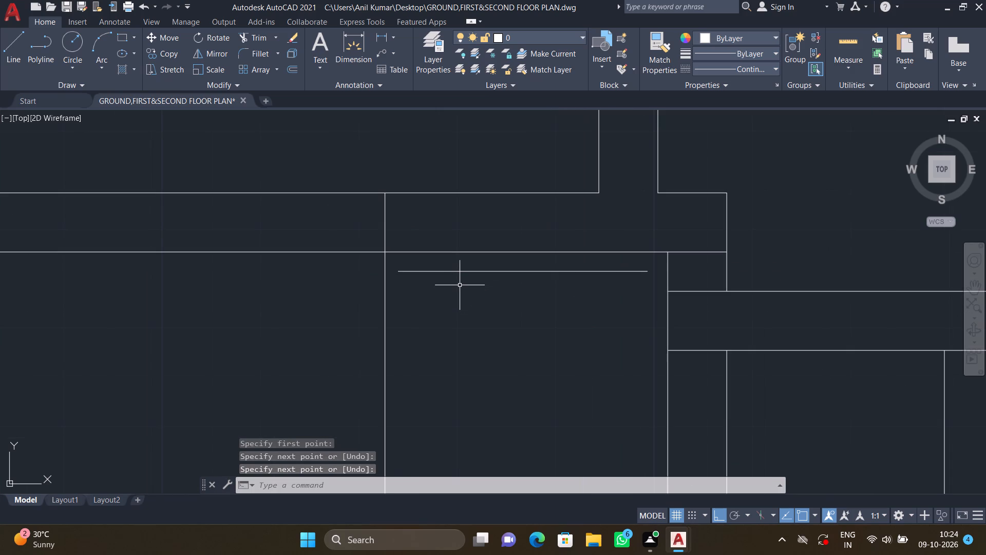
{"action": "key", "text": "F8"}
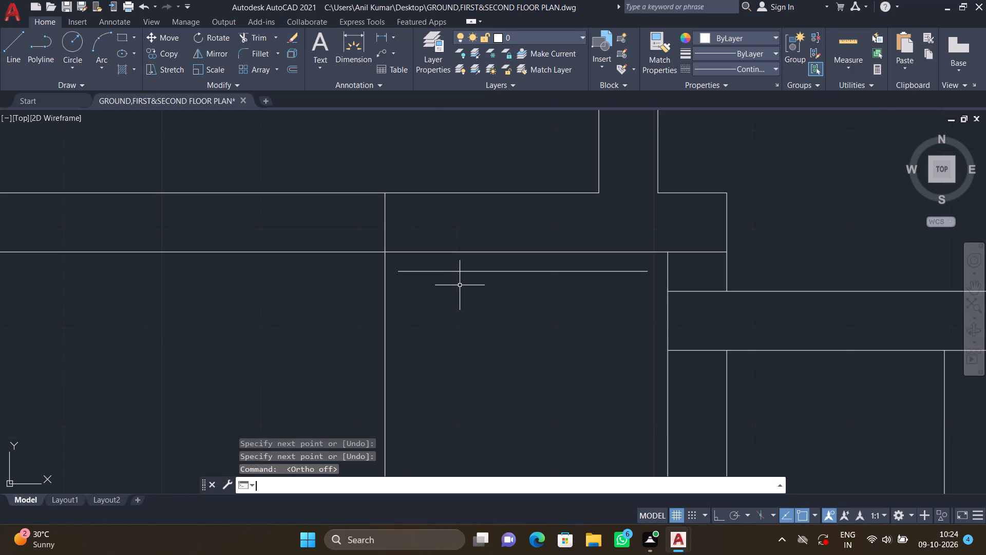
{"action": "key", "text": "l"}
{"action": "key", "text": "Return"}
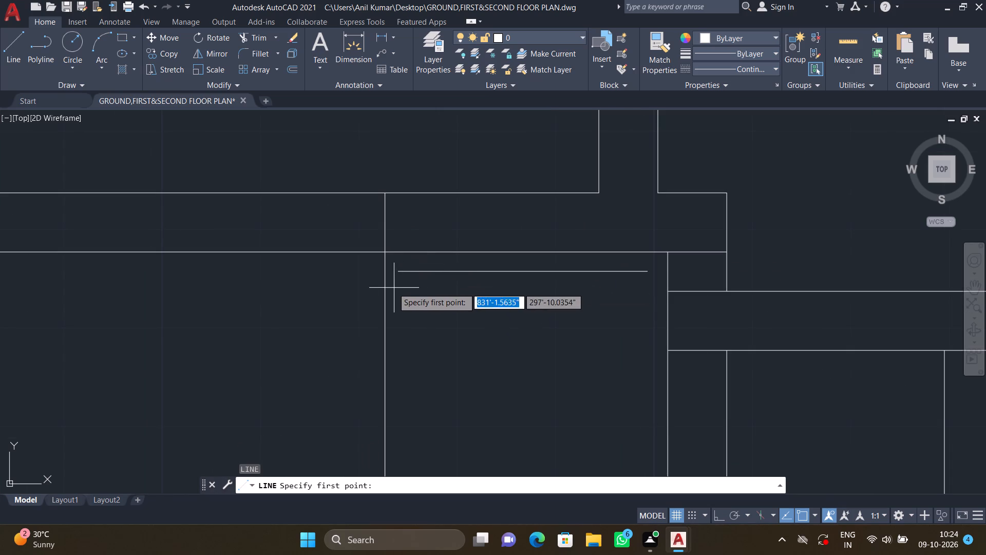
{"action": "scroll", "coordinate": [402, 278], "scroll_direction": "up", "scroll_amount": 2}
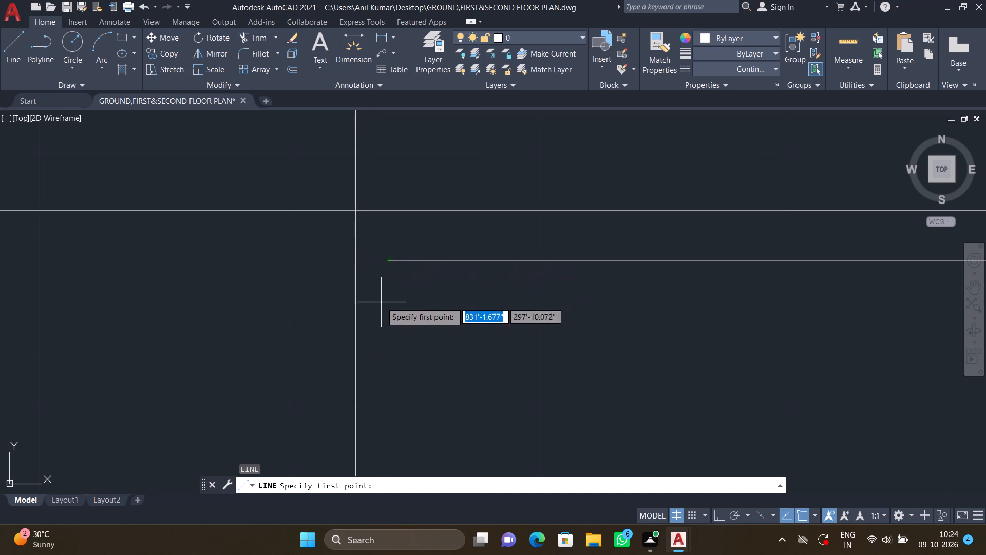
{"action": "left_click", "coordinate": [390, 305]}
{"action": "scroll", "coordinate": [539, 329], "scroll_direction": "down", "scroll_amount": 3}
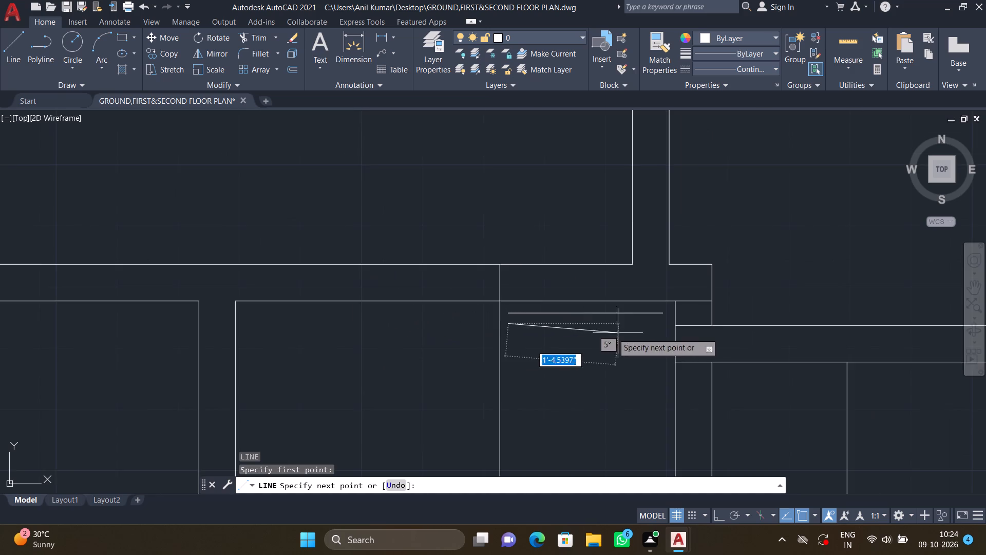
{"action": "middle_click_drag", "start_coordinate": [615, 330], "coordinate": [495, 303]}
{"action": "scroll", "coordinate": [598, 309], "scroll_direction": "up", "scroll_amount": 2}
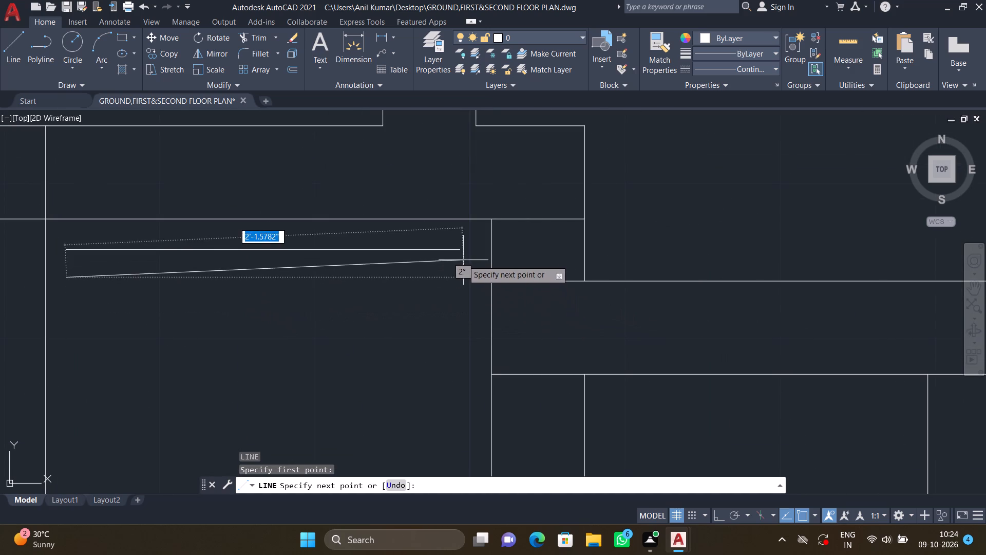
{"action": "scroll", "coordinate": [463, 258], "scroll_direction": "up", "scroll_amount": 2}
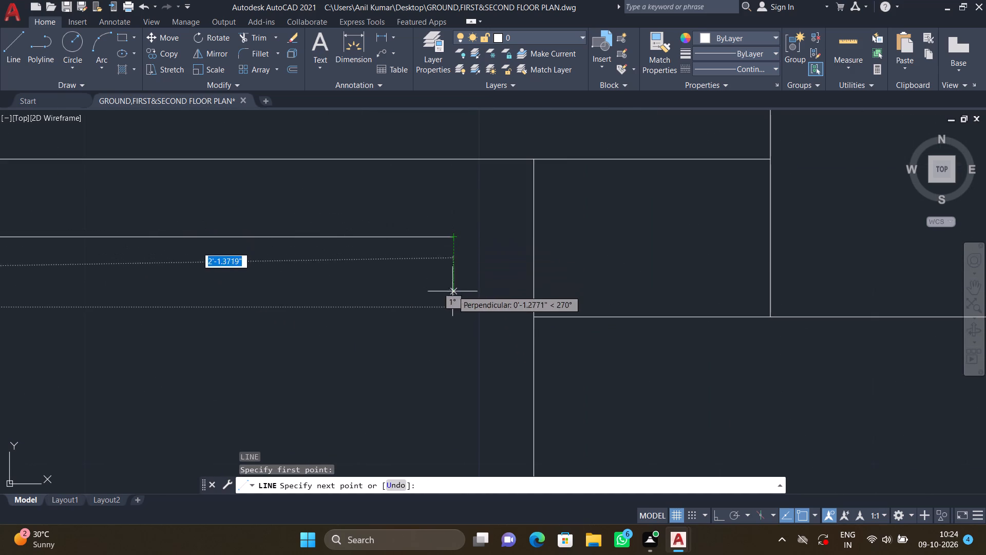
{"action": "left_click", "coordinate": [457, 327]}
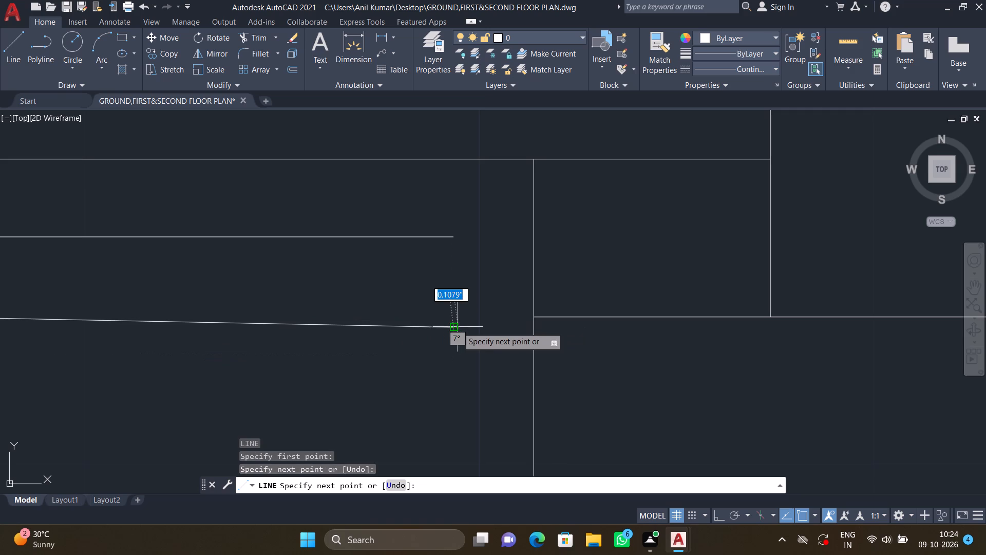
{"action": "key", "text": "Return"}
With Ortho on, copy the horizontal and slanted hanger lines straight down the wardrobe strip as a 14-item array spaced about 6.3 inches apart.
{"action": "scroll", "coordinate": [429, 329], "scroll_direction": "down", "scroll_amount": 3}
{"action": "middle_click_drag", "start_coordinate": [375, 332], "coordinate": [447, 314]}
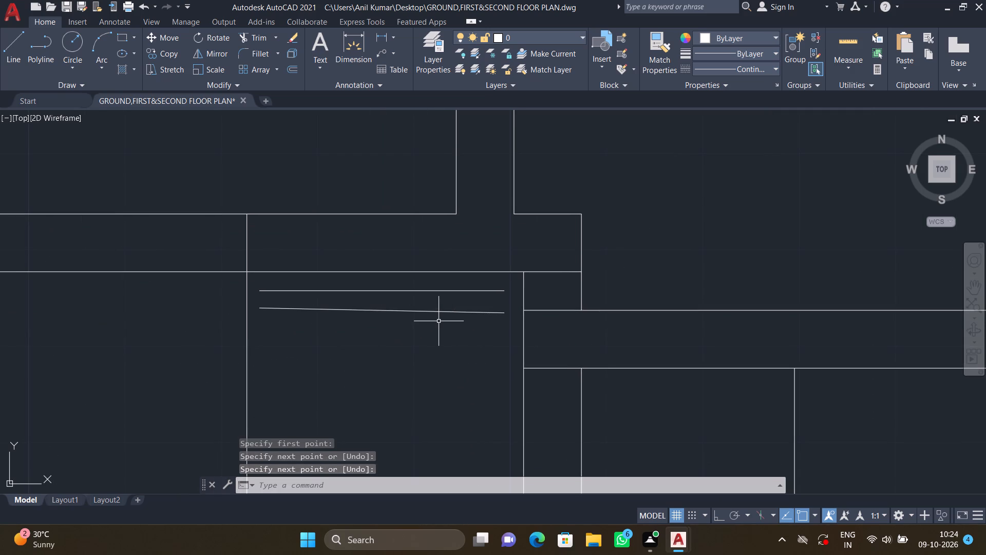
{"action": "key", "text": "F8"}
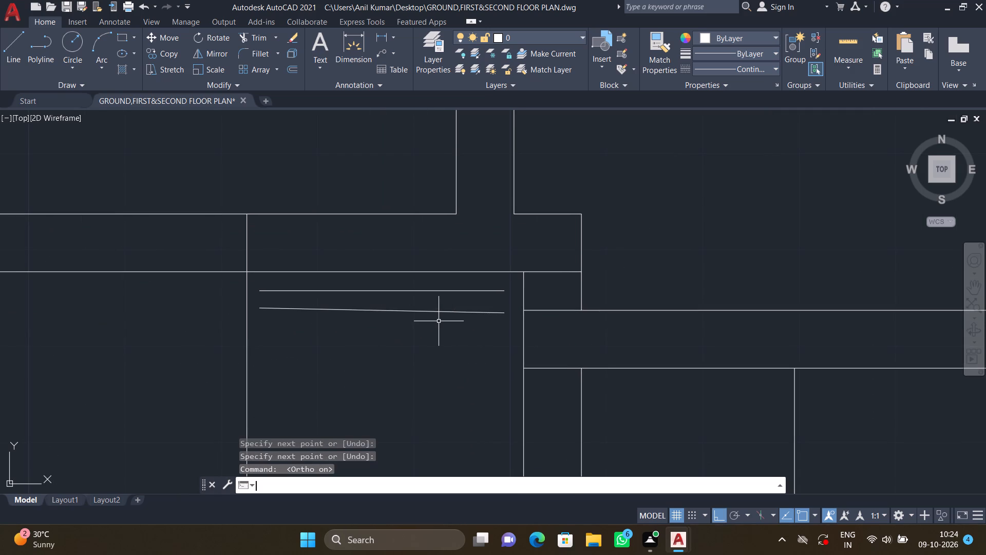
{"action": "type", "text": "CO"}
{"action": "key", "text": "Return"}
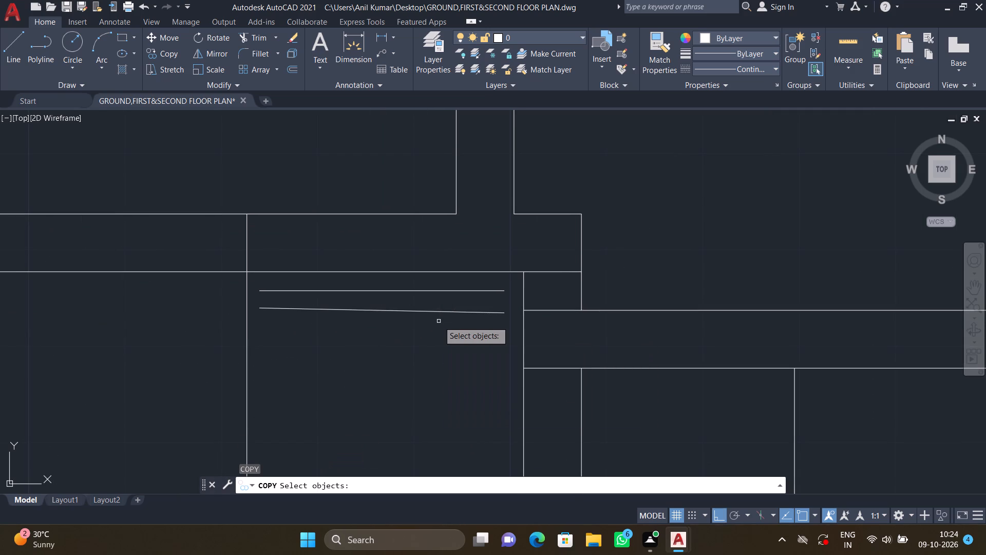
{"action": "left_click_drag", "start_coordinate": [487, 331], "coordinate": [483, 325]}
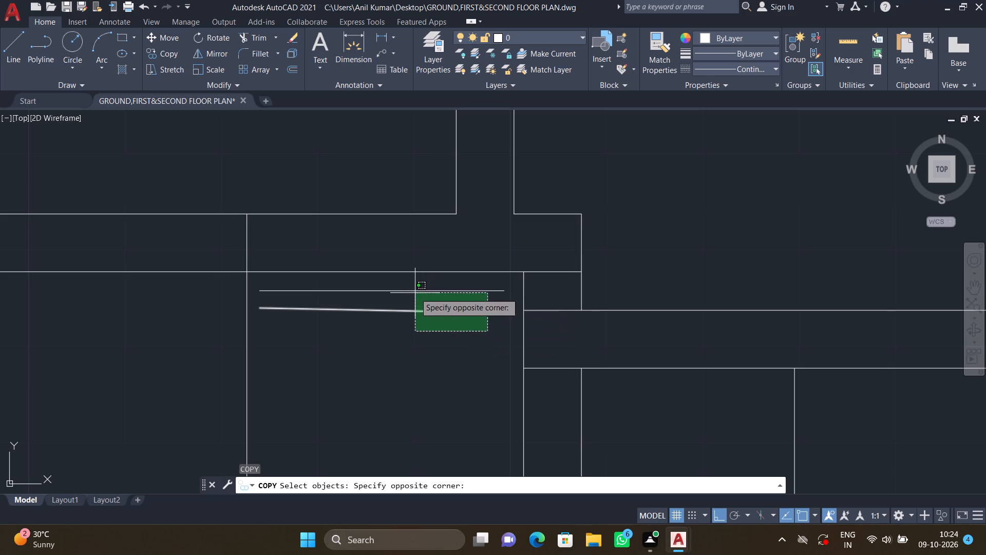
{"action": "left_click", "coordinate": [404, 286]}
{"action": "key", "text": "Return"}
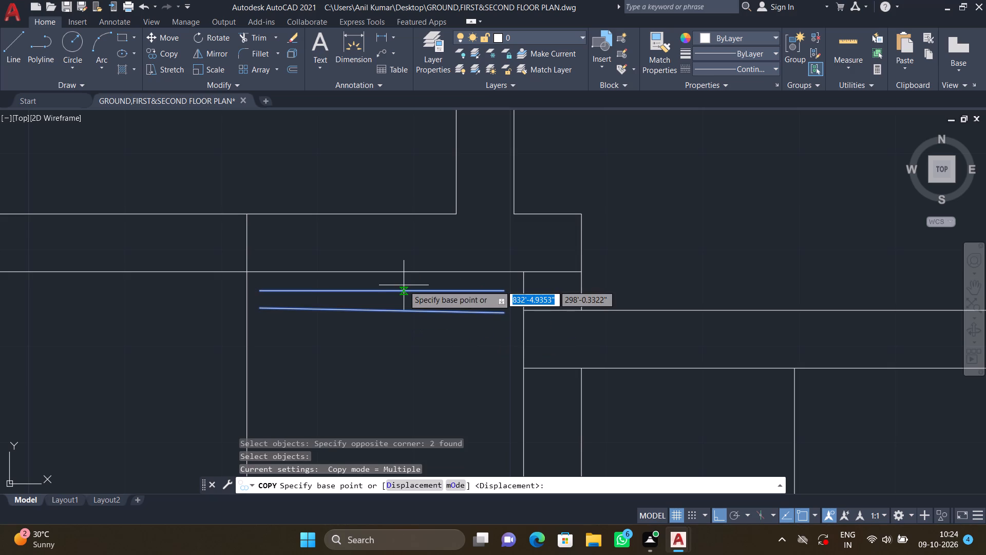
{"action": "left_click", "coordinate": [379, 290]}
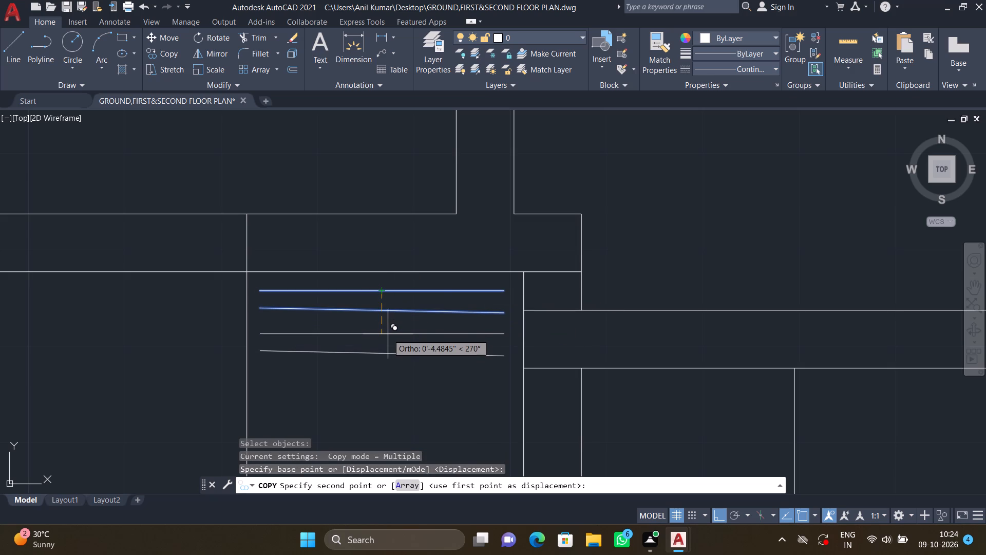
{"action": "key", "text": "a"}
{"action": "key", "text": "Return"}
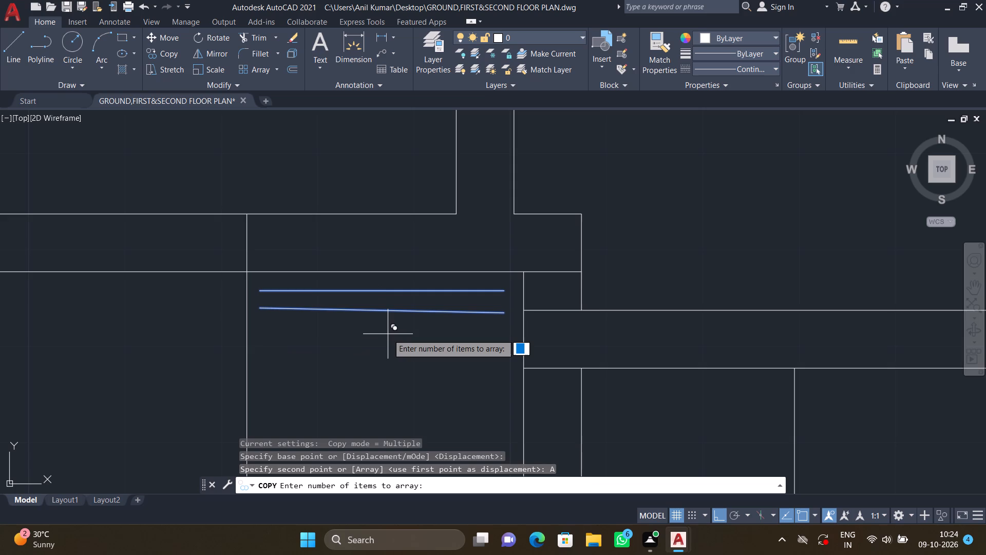
{"action": "scroll", "coordinate": [388, 334], "scroll_direction": "down", "scroll_amount": 2}
{"action": "middle_click_drag", "start_coordinate": [373, 352], "coordinate": [385, 280]}
{"action": "scroll", "coordinate": [389, 274], "scroll_direction": "down", "scroll_amount": 2}
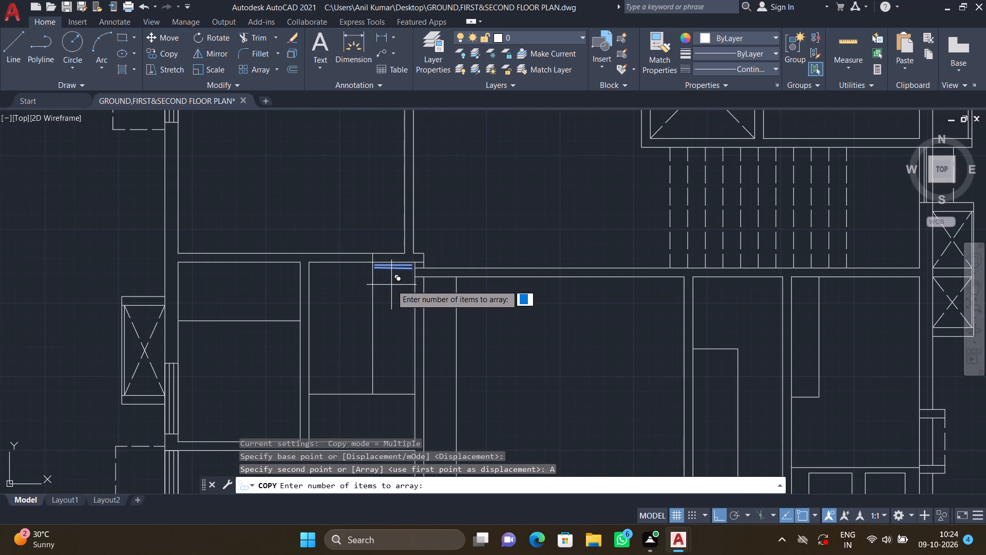
{"action": "type", "text": "14"}
{"action": "key", "text": "Return"}
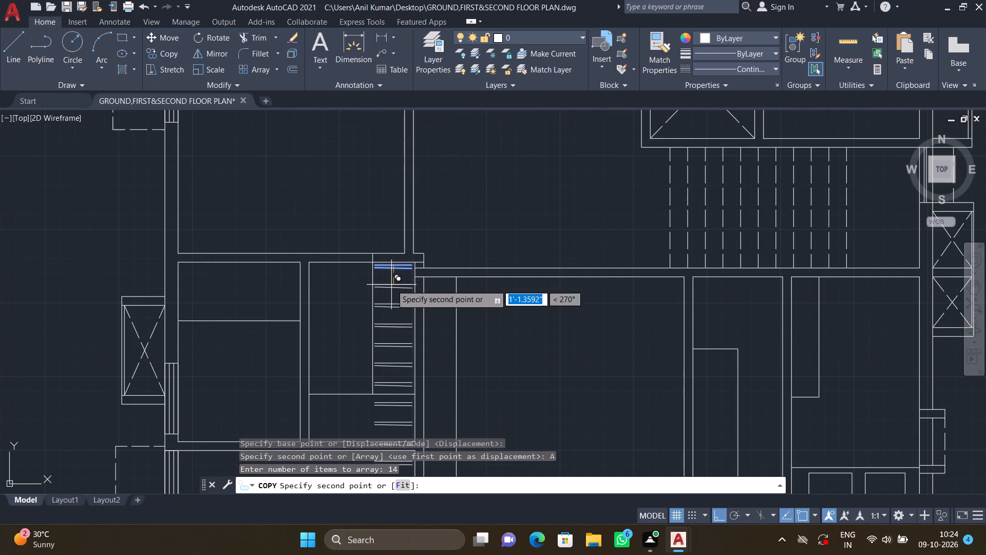
{"action": "scroll", "coordinate": [392, 285], "scroll_direction": "up", "scroll_amount": 2}
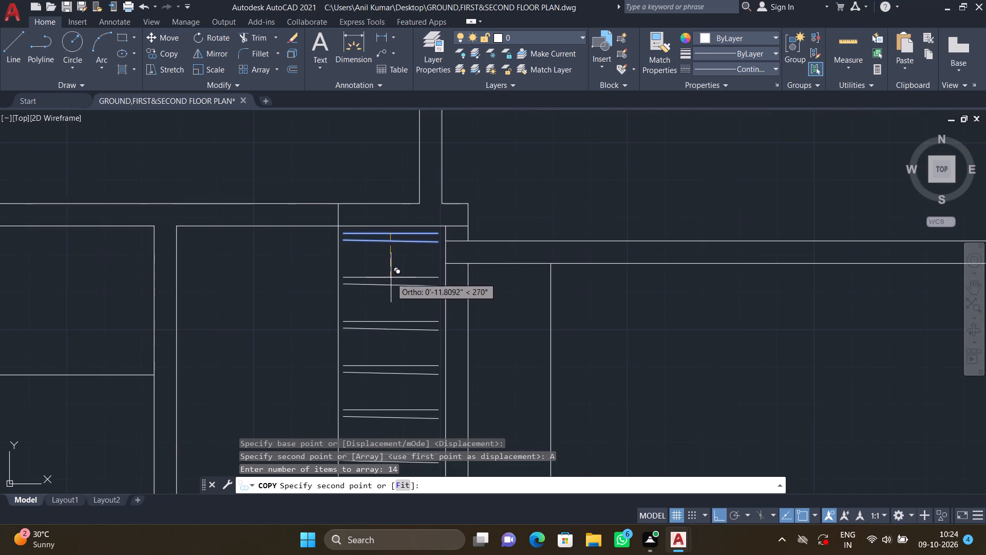
{"action": "scroll", "coordinate": [391, 277], "scroll_direction": "down", "scroll_amount": 3}
{"action": "scroll", "coordinate": [389, 275], "scroll_direction": "up", "scroll_amount": 1}
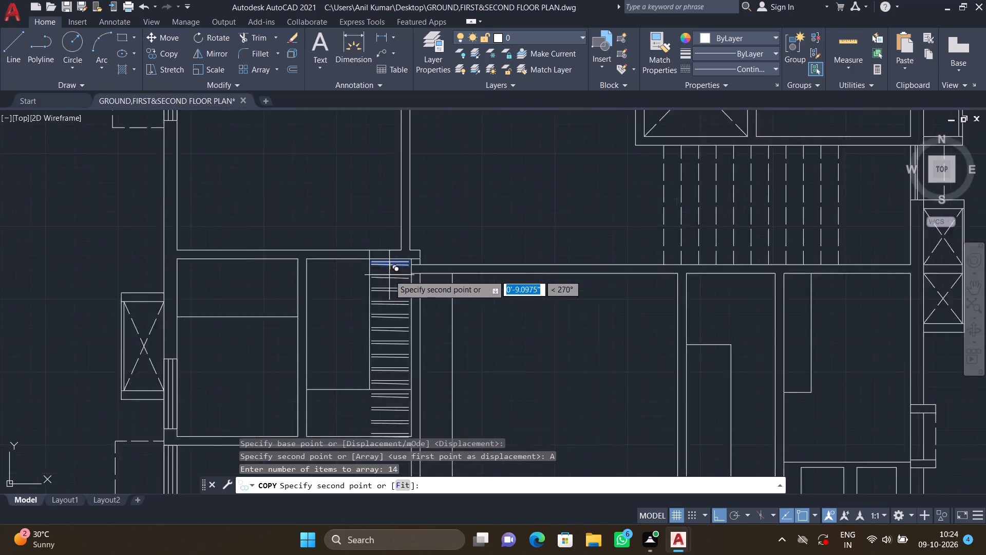
{"action": "scroll", "coordinate": [389, 275], "scroll_direction": "up", "scroll_amount": 1}
{"action": "middle_click_drag", "start_coordinate": [387, 280], "coordinate": [382, 230]}
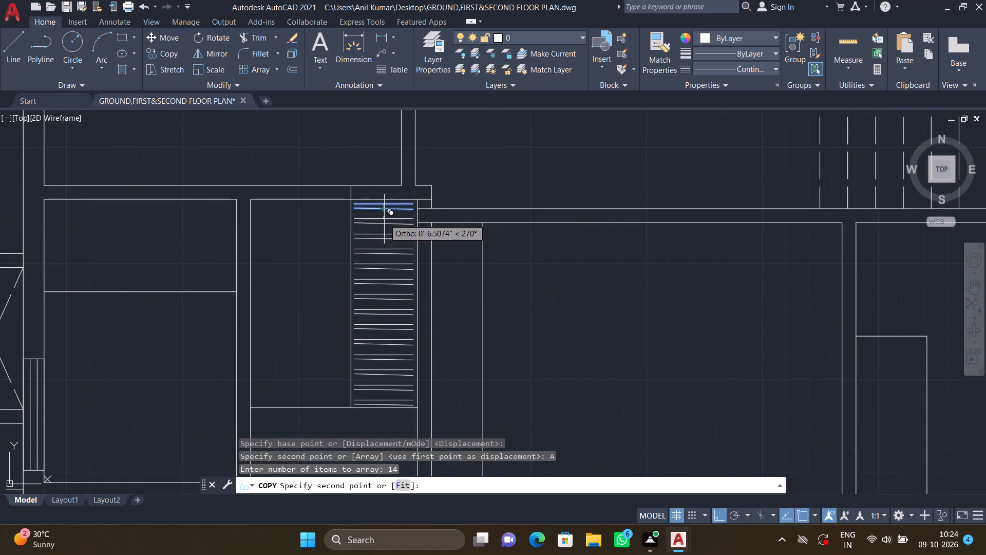
{"action": "left_click", "coordinate": [384, 218]}
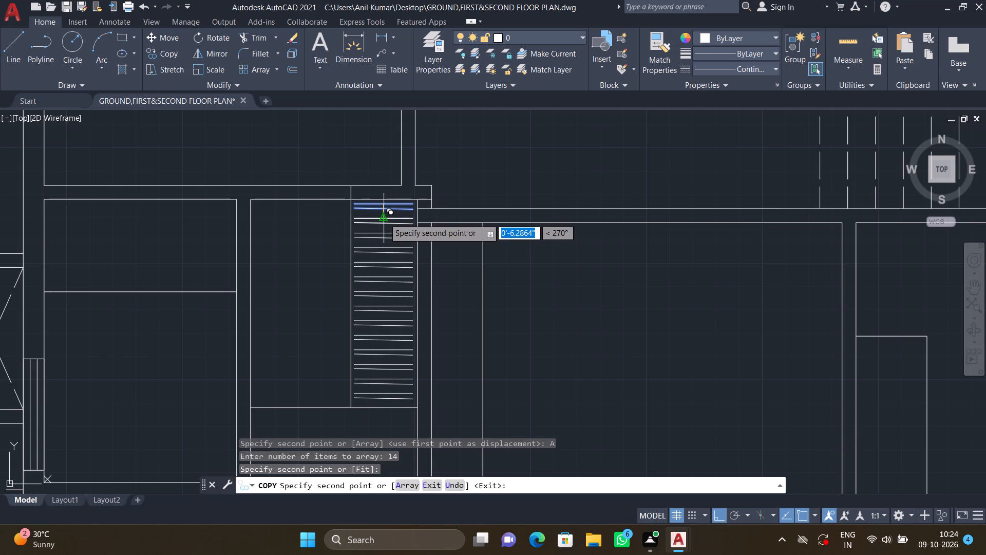
{"action": "key", "text": "Return"}
Draw a vertical rod line through the middle of the arrayed hanger lines, from just above the first pair to just below the last.
{"action": "scroll", "coordinate": [383, 194], "scroll_direction": "up", "scroll_amount": 1}
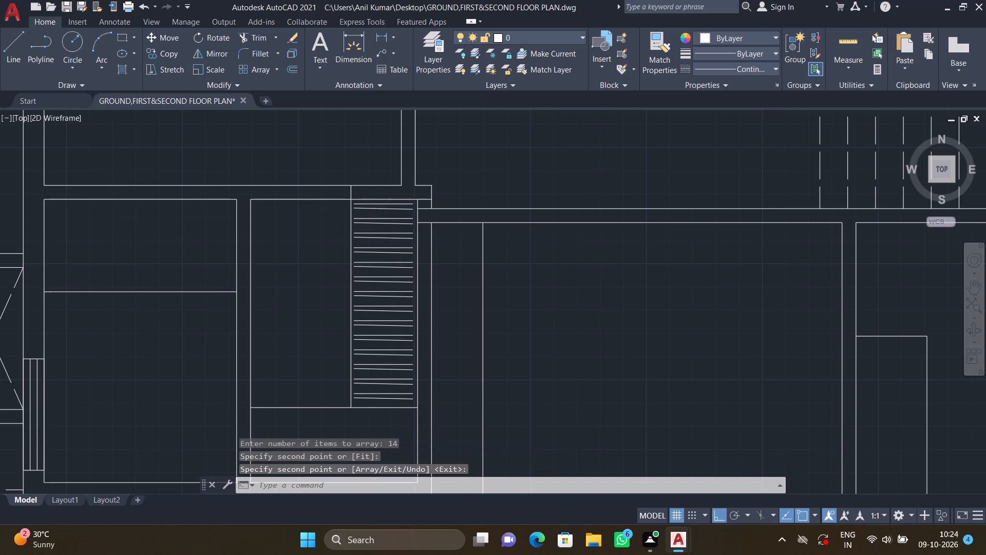
{"action": "scroll", "coordinate": [383, 194], "scroll_direction": "up", "scroll_amount": 3}
{"action": "key", "text": "l"}
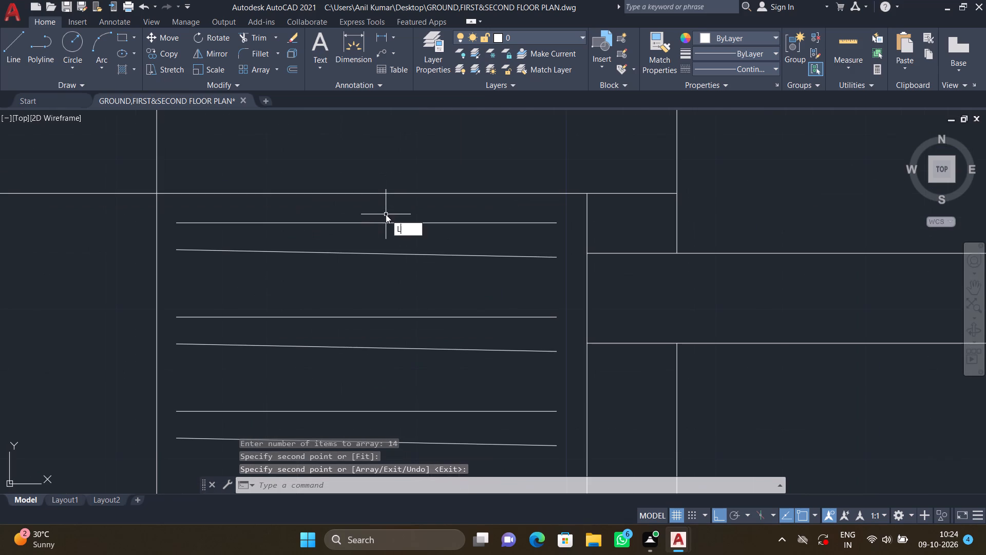
{"action": "key", "text": "Return"}
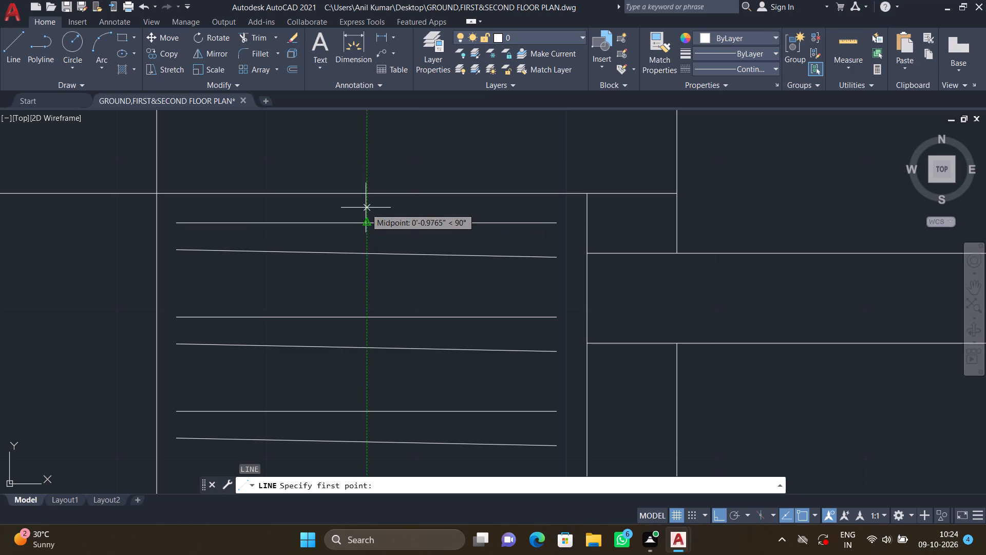
{"action": "double_click", "coordinate": [366, 206]}
{"action": "scroll", "coordinate": [380, 274], "scroll_direction": "down", "scroll_amount": 3}
{"action": "middle_click_drag", "start_coordinate": [383, 328], "coordinate": [363, 217]}
{"action": "scroll", "coordinate": [363, 211], "scroll_direction": "down", "scroll_amount": 3}
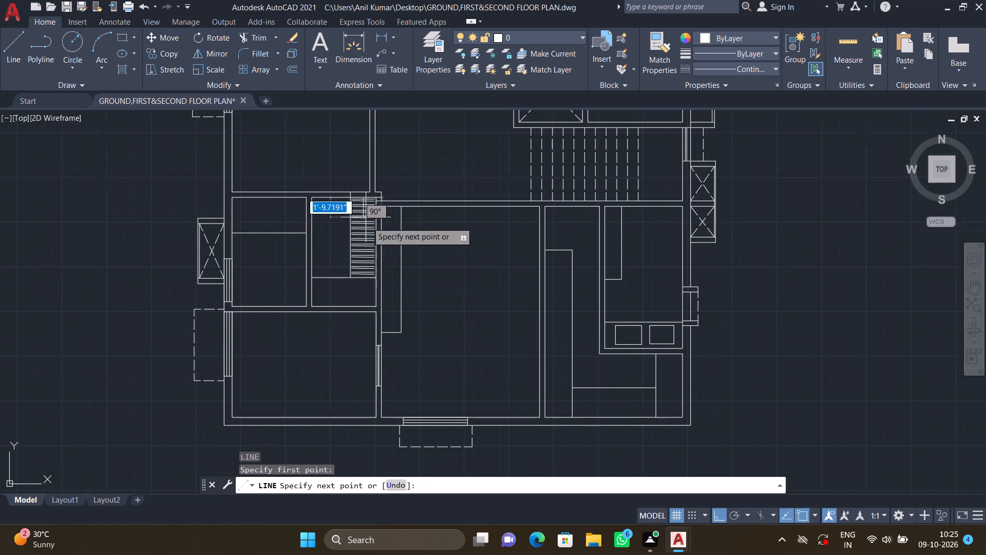
{"action": "middle_click_drag", "start_coordinate": [358, 268], "coordinate": [356, 260]}
{"action": "scroll", "coordinate": [361, 260], "scroll_direction": "up", "scroll_amount": 7}
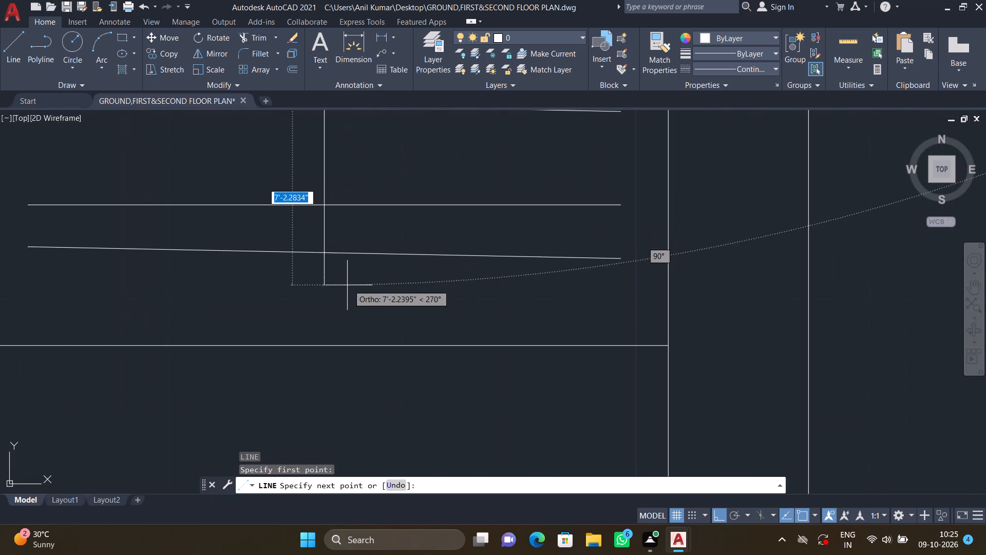
{"action": "double_click", "coordinate": [326, 297]}
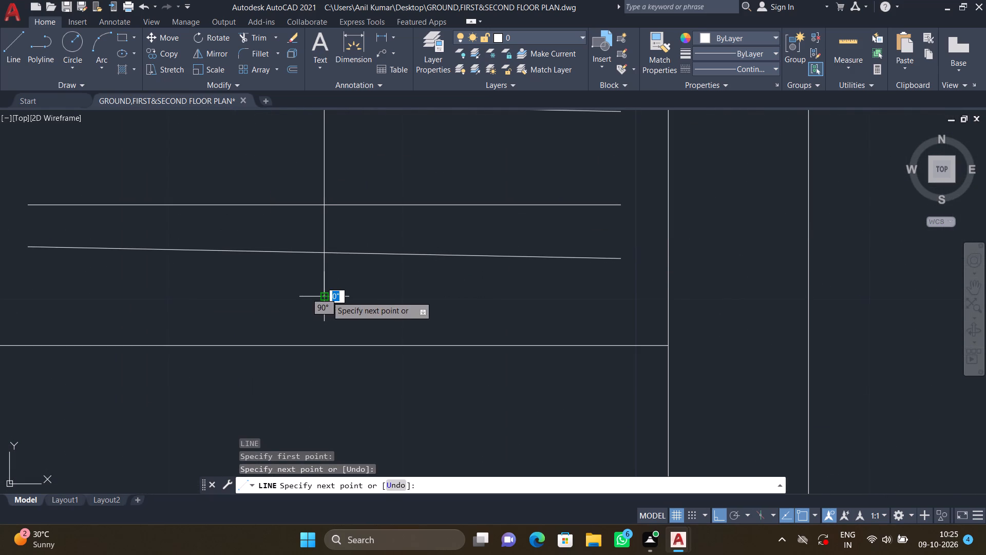
{"action": "key", "text": "Return"}
In the space south of the wardrobe strip's partition line, draw a vertical hanger line about 2'-4" long just inside the west wall.
{"action": "scroll", "coordinate": [382, 266], "scroll_direction": "down", "scroll_amount": 5}
{"action": "scroll", "coordinate": [398, 118], "scroll_direction": "down", "scroll_amount": 1}
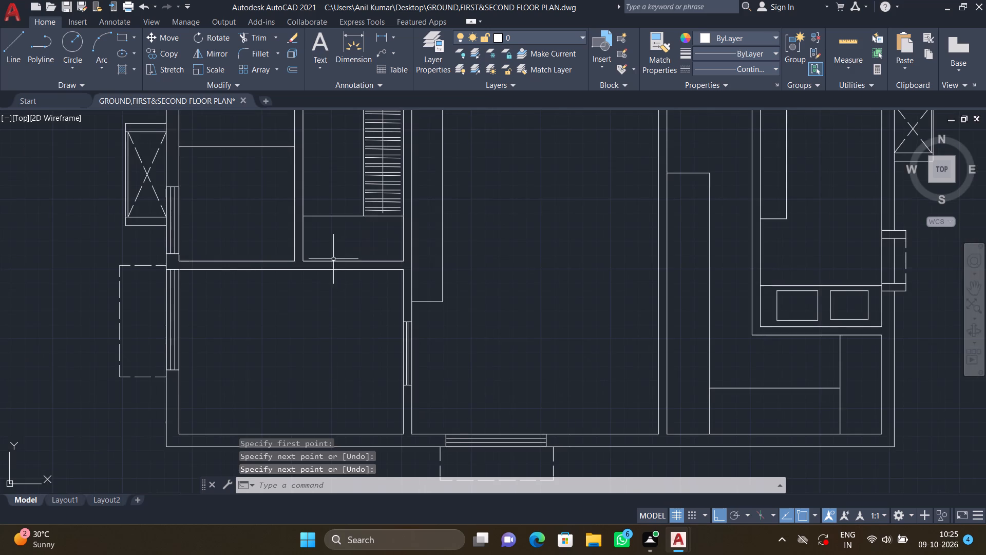
{"action": "middle_click_drag", "start_coordinate": [333, 259], "coordinate": [406, 264]}
{"action": "scroll", "coordinate": [383, 229], "scroll_direction": "up", "scroll_amount": 2}
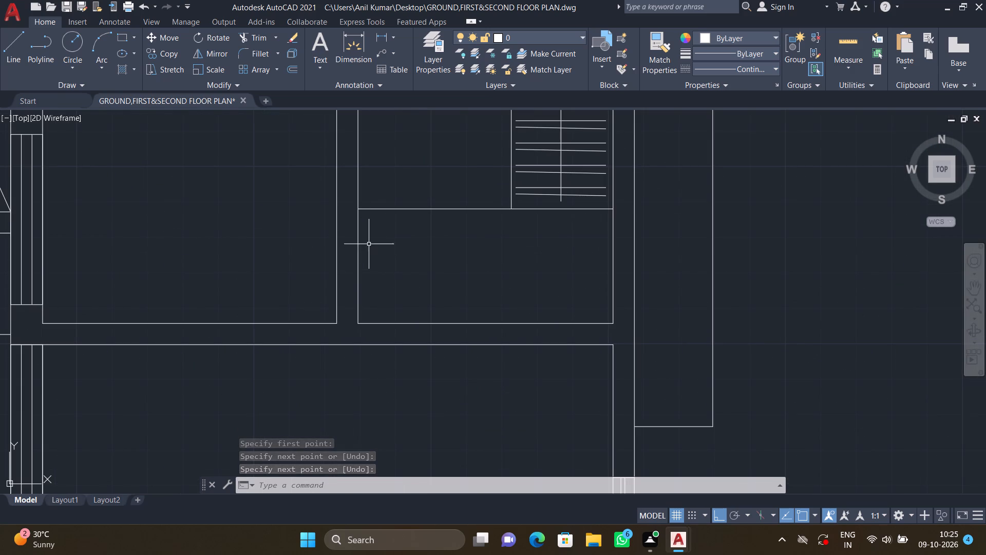
{"action": "middle_click_drag", "start_coordinate": [381, 289], "coordinate": [338, 241]}
{"action": "scroll", "coordinate": [334, 180], "scroll_direction": "up", "scroll_amount": 1}
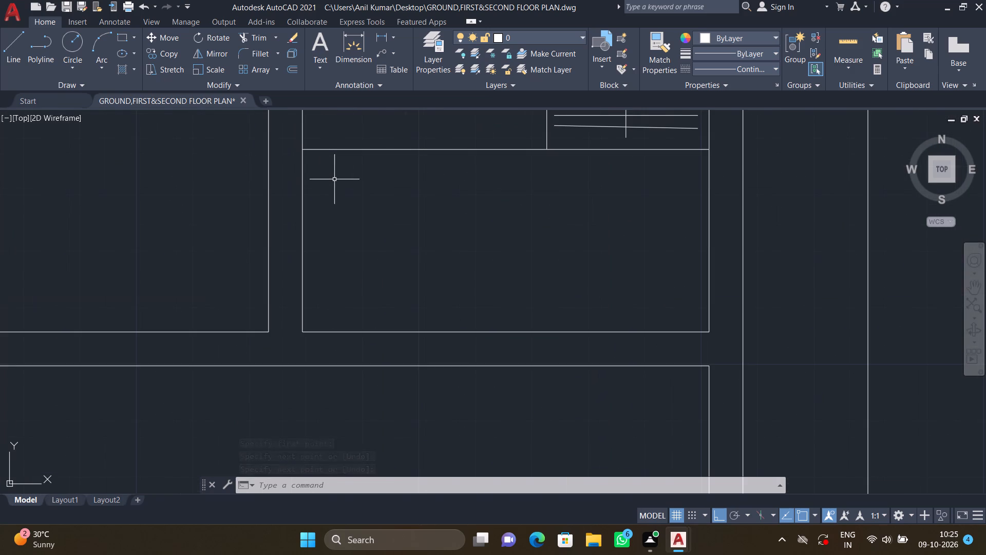
{"action": "key", "text": "l"}
{"action": "key", "text": "Return"}
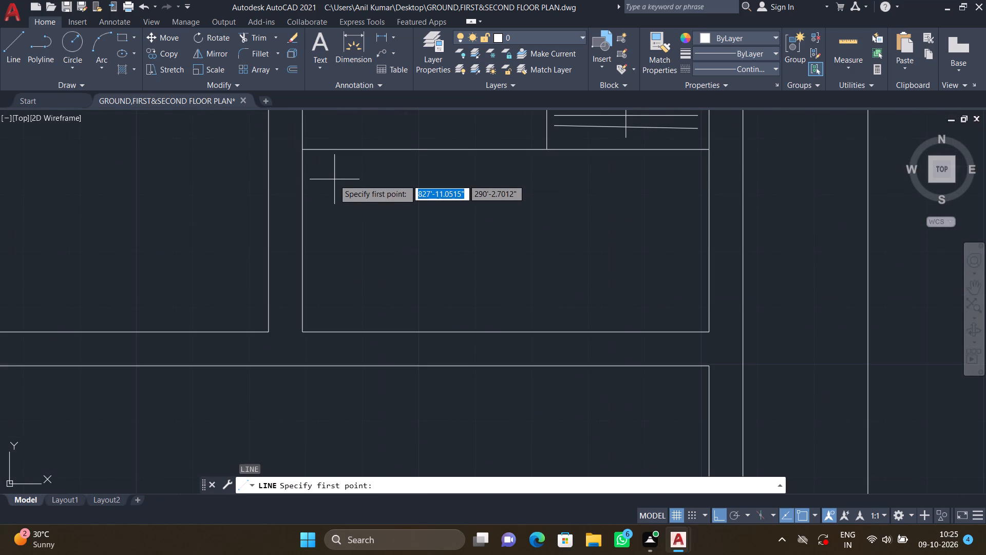
{"action": "scroll", "coordinate": [303, 160], "scroll_direction": "up", "scroll_amount": 1}
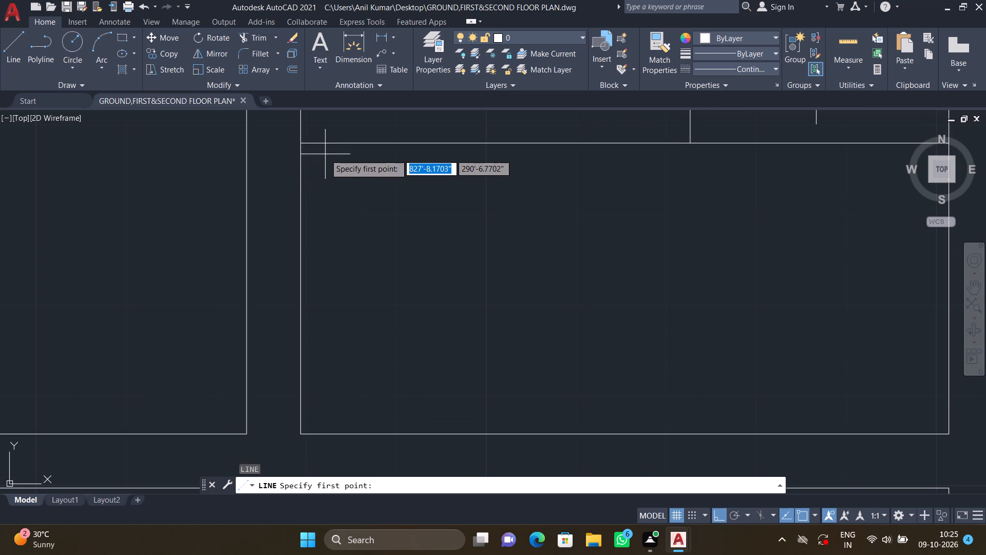
{"action": "left_click", "coordinate": [318, 158]}
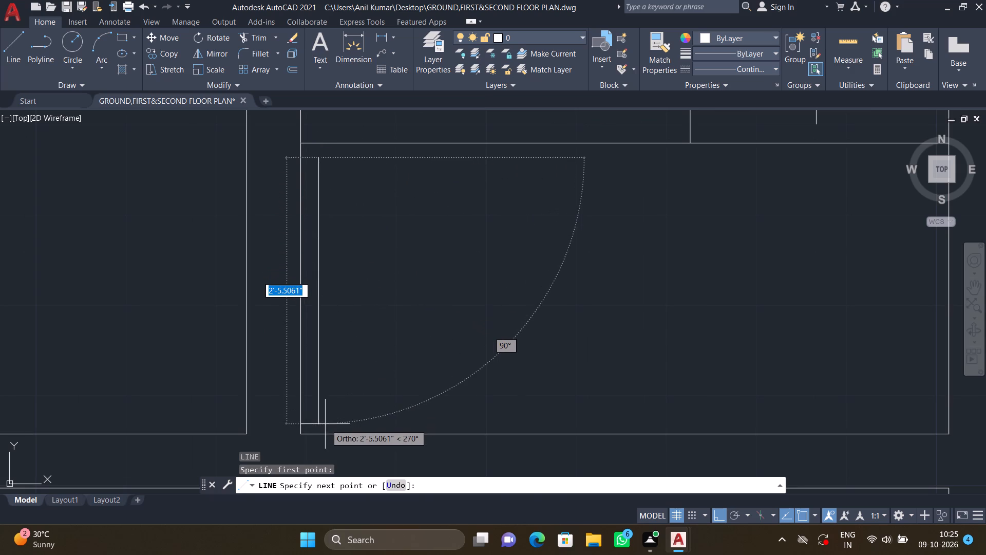
{"action": "left_click", "coordinate": [317, 413]}
{"action": "key", "text": "Return"}
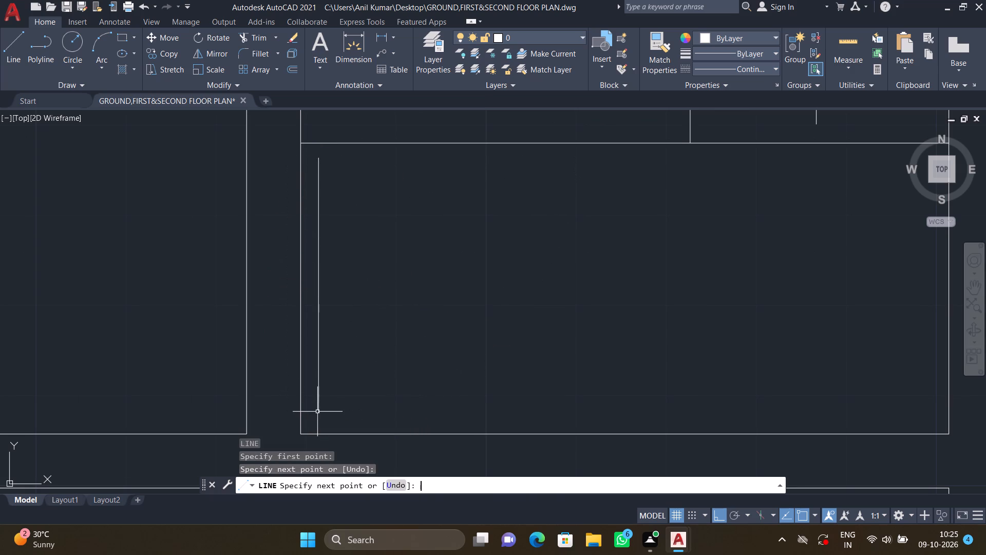
With Ortho off, draw a slanted line about 2'-4" long east of the vertical hanger line, diverging from it toward the south end.
{"action": "key", "text": "F8"}
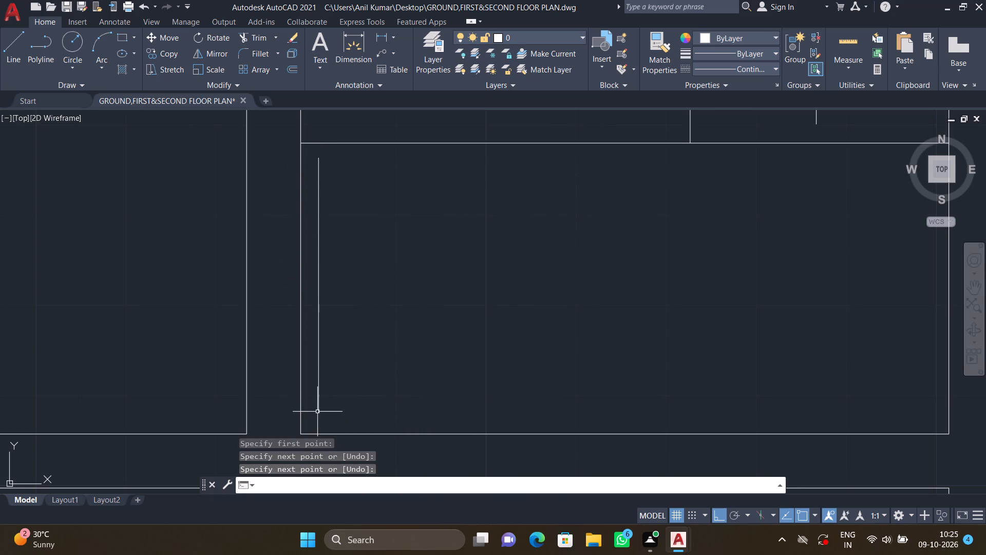
{"action": "key", "text": "l"}
{"action": "key", "text": "Return"}
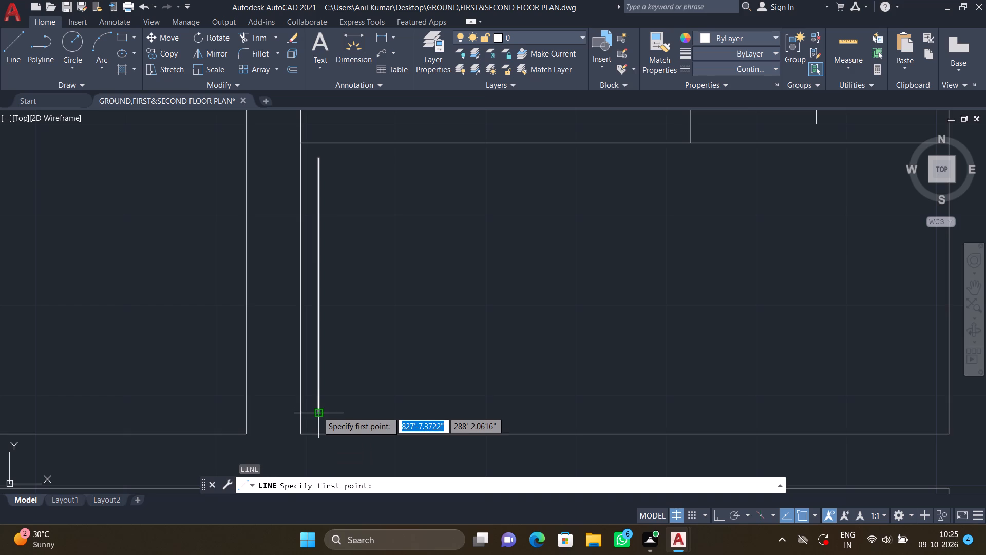
{"action": "scroll", "coordinate": [313, 150], "scroll_direction": "up", "scroll_amount": 1}
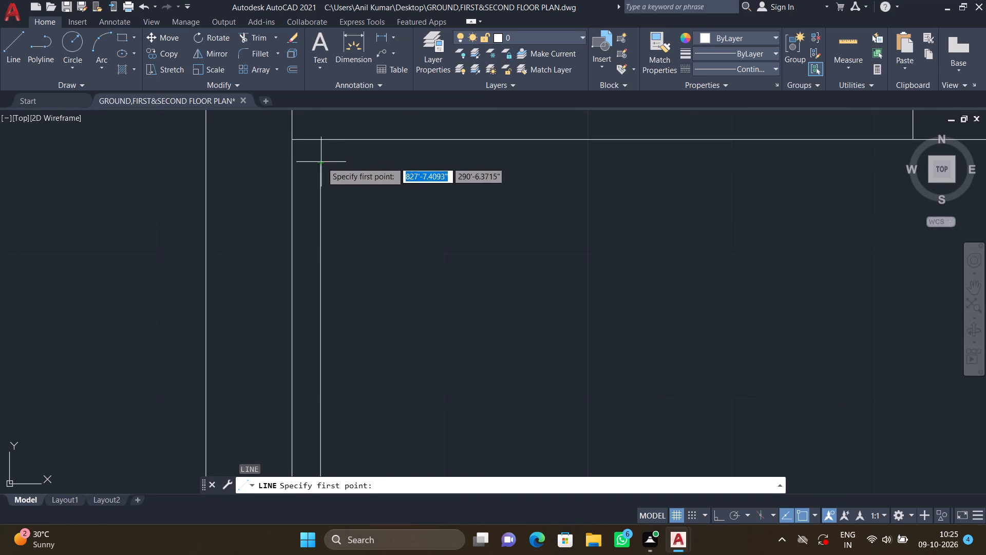
{"action": "left_click", "coordinate": [357, 163]}
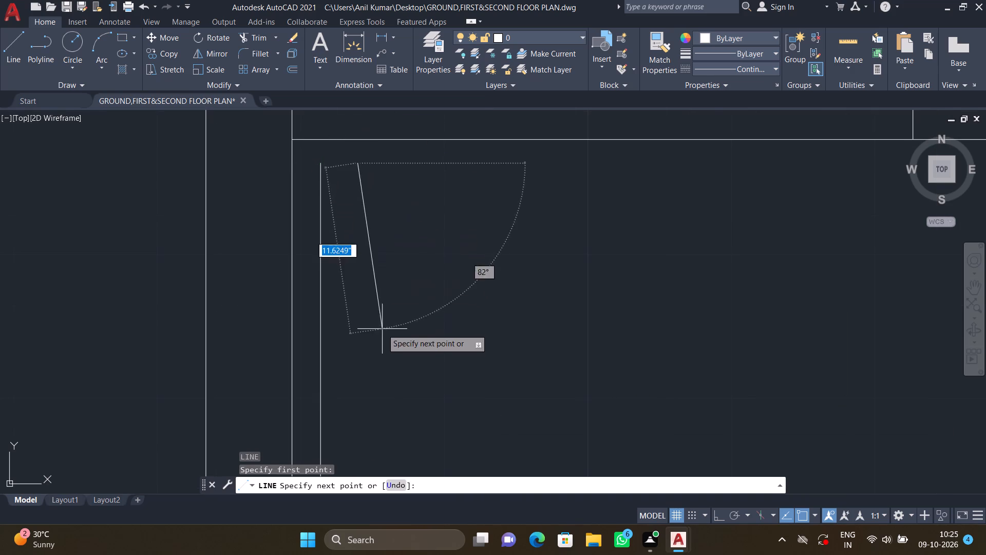
{"action": "scroll", "coordinate": [382, 337], "scroll_direction": "down", "scroll_amount": 2}
{"action": "scroll", "coordinate": [393, 392], "scroll_direction": "down", "scroll_amount": 1}
{"action": "middle_click_drag", "start_coordinate": [391, 392], "coordinate": [369, 342]}
{"action": "scroll", "coordinate": [360, 374], "scroll_direction": "up", "scroll_amount": 3}
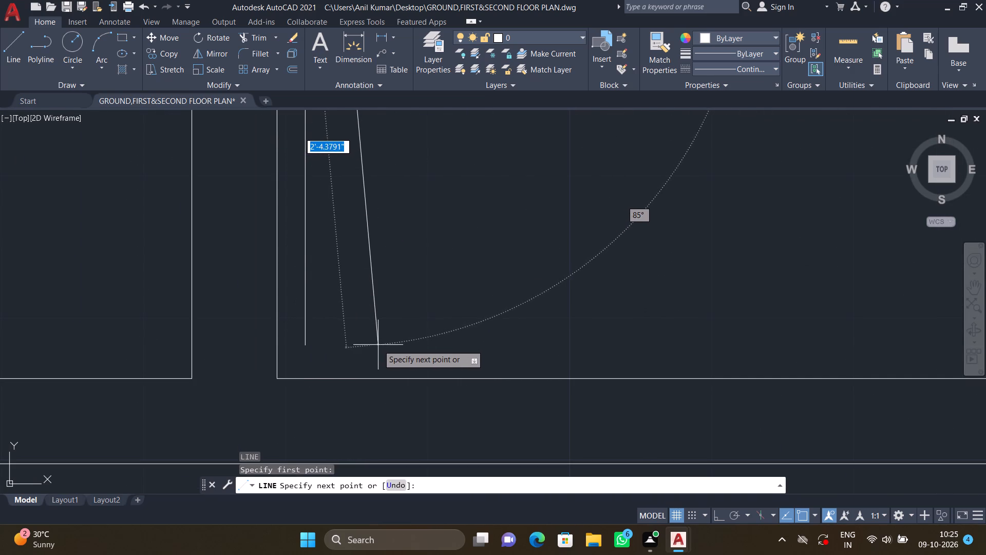
{"action": "left_click", "coordinate": [379, 345]}
{"action": "key", "text": "Return"}
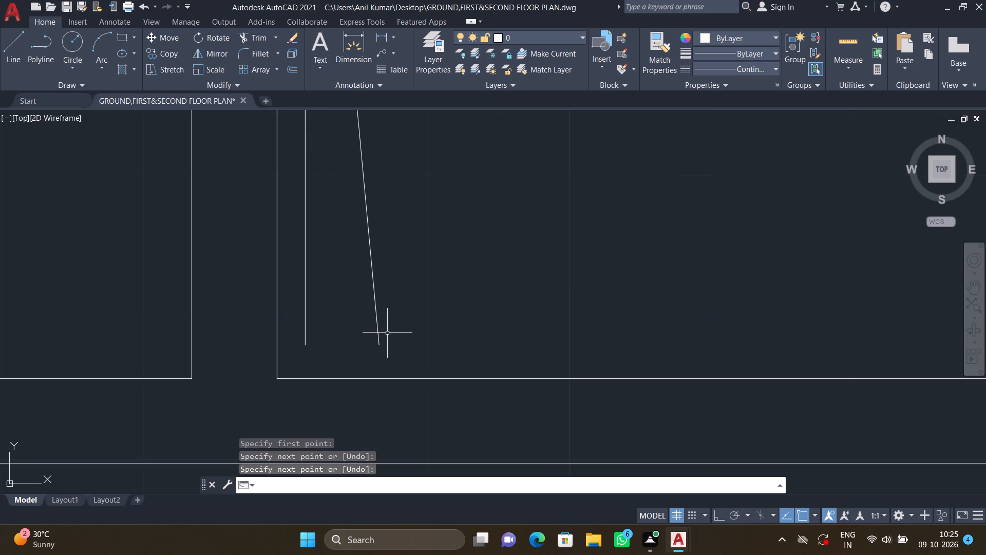
With Ortho on, copy the vertical and slanted hanger lines eastward as a 14-item array spaced about 4.9 inches apart.
{"action": "scroll", "coordinate": [376, 309], "scroll_direction": "down", "scroll_amount": 2}
{"action": "middle_click_drag", "start_coordinate": [394, 244], "coordinate": [350, 267]}
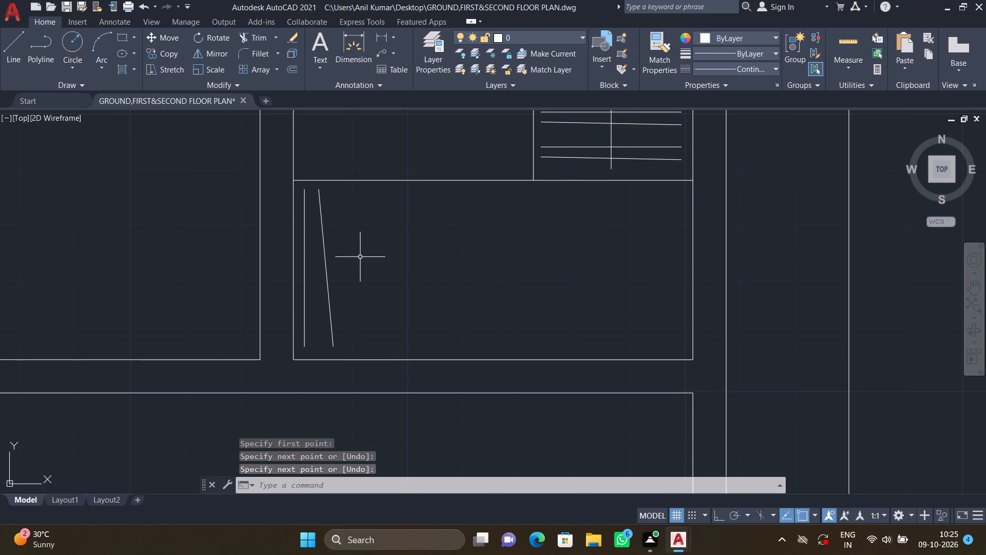
{"action": "type", "text": "CO"}
{"action": "key", "text": "Return"}
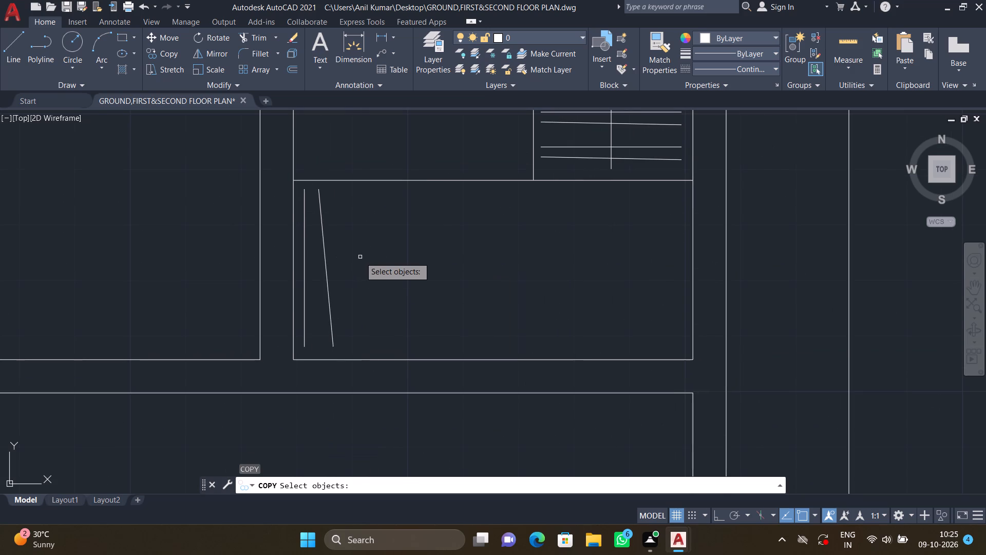
{"action": "key", "text": "F8"}
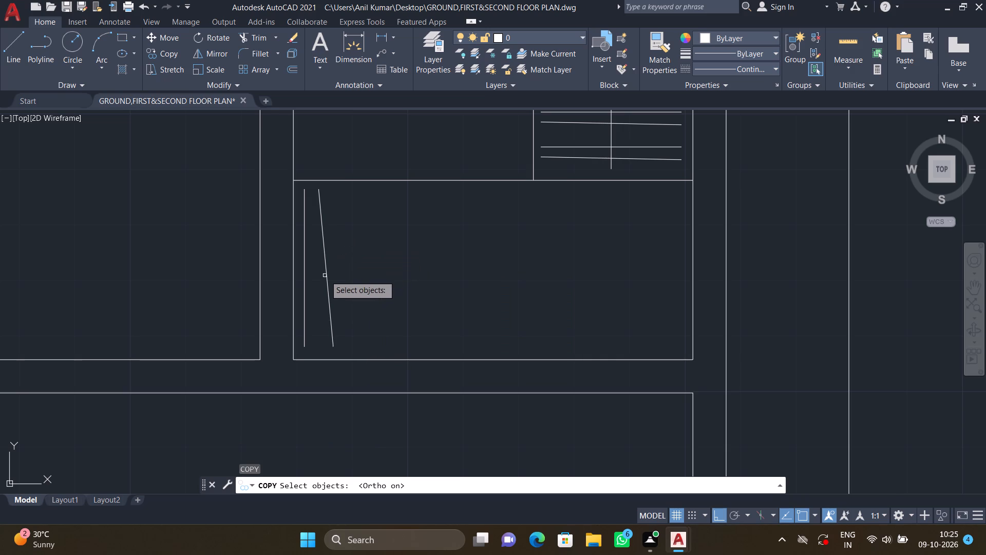
{"action": "scroll", "coordinate": [329, 275], "scroll_direction": "up", "scroll_amount": 1}
{"action": "left_click", "coordinate": [338, 277]}
{"action": "left_click", "coordinate": [283, 243]}
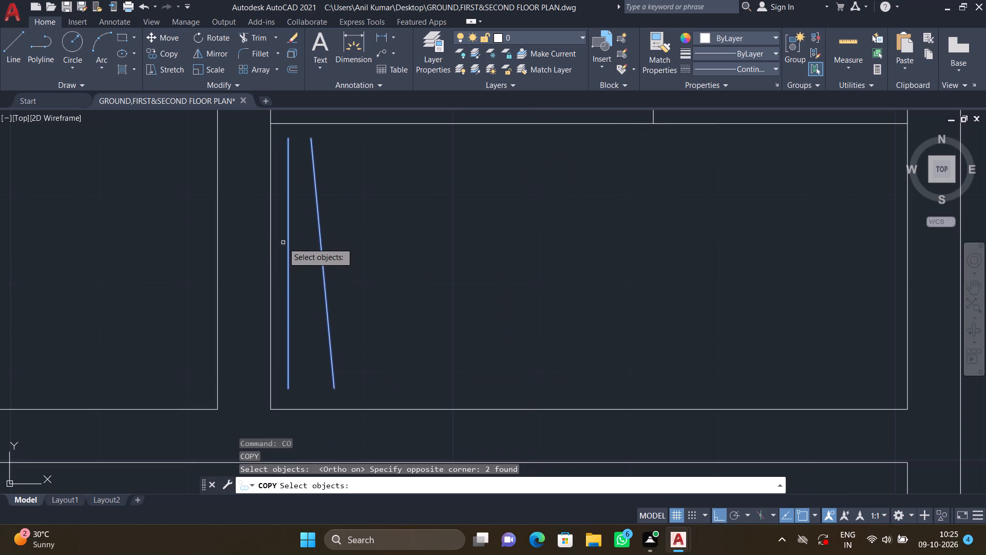
{"action": "key", "text": "Return"}
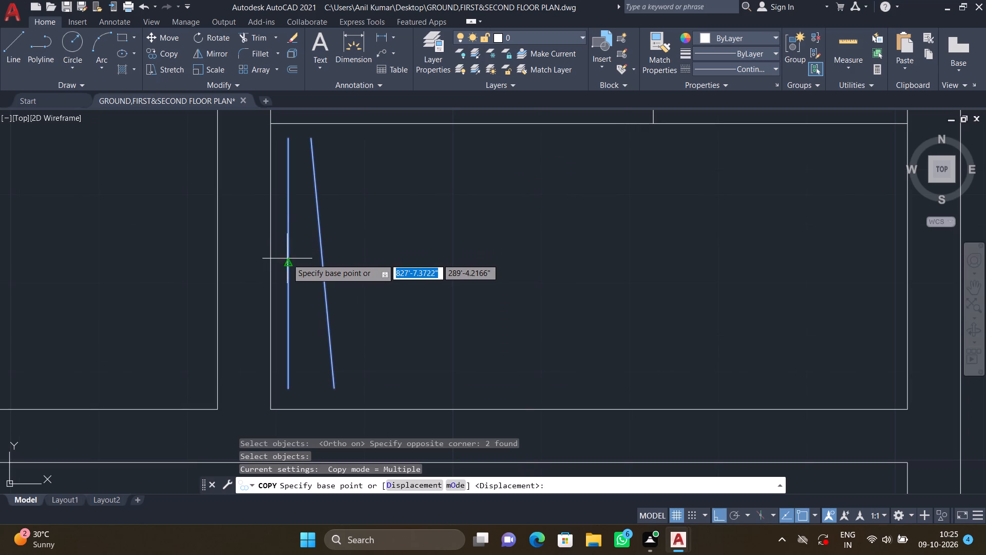
{"action": "left_click", "coordinate": [286, 263]}
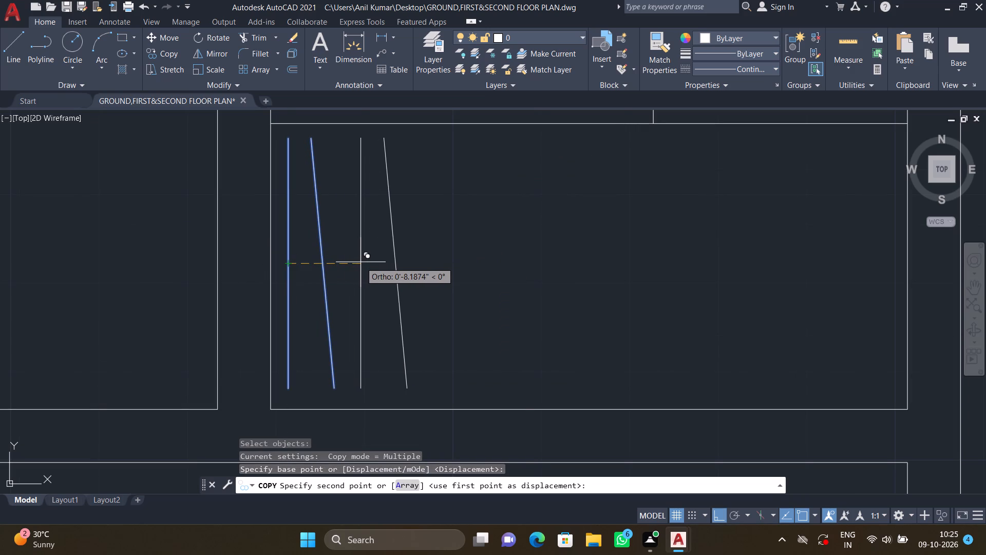
{"action": "key", "text": "a"}
{"action": "key", "text": "Return"}
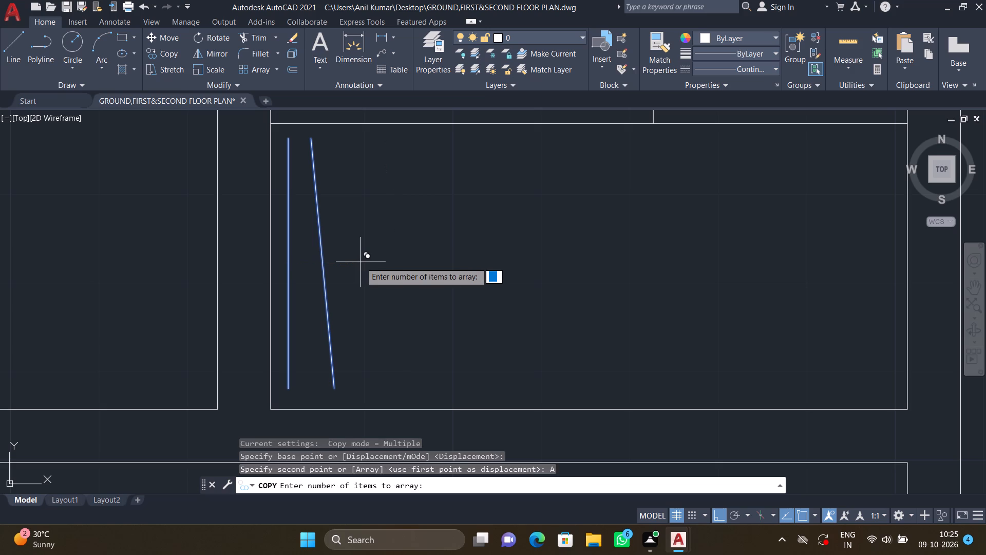
{"action": "type", "text": "14"}
{"action": "key", "text": "Return"}
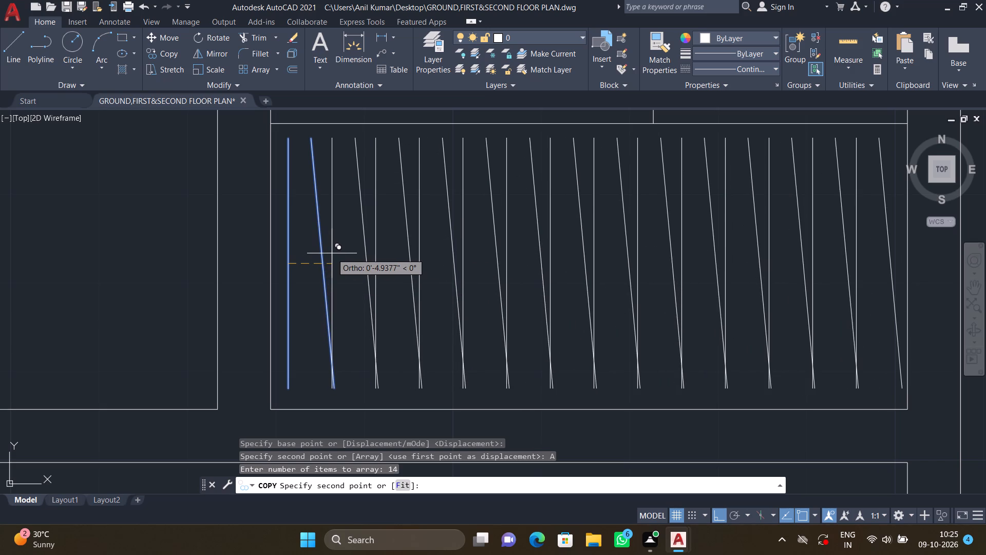
{"action": "left_click", "coordinate": [331, 253]}
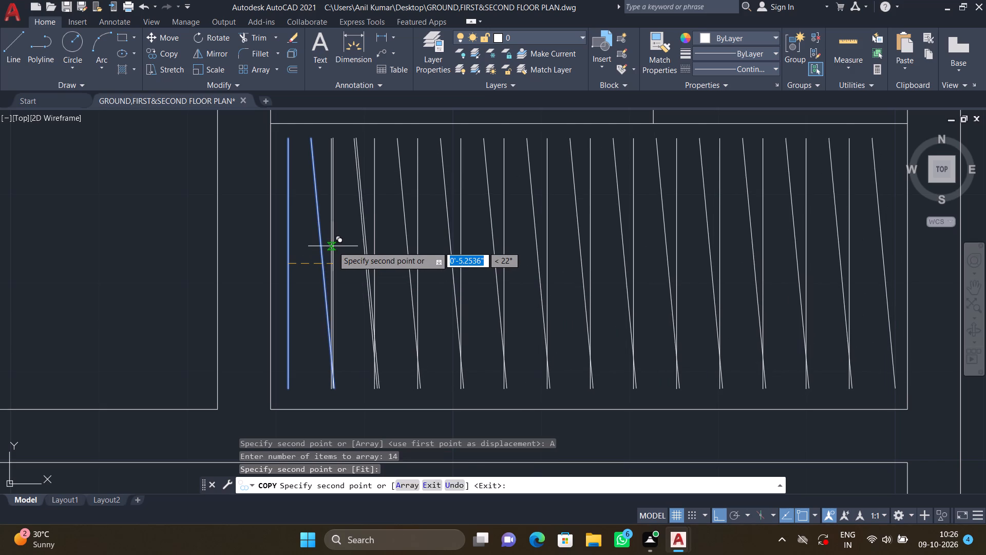
{"action": "key", "text": "Return"}
Draw a horizontal rod line about 5'-9" long through the middle of the arrayed vertical hanger lines, slightly past the first one.
{"action": "key", "text": "l"}
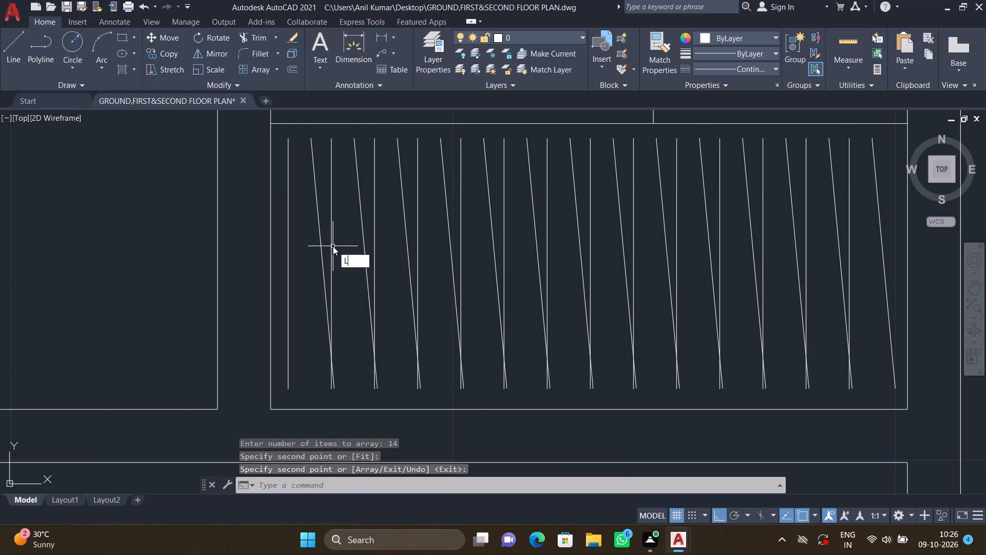
{"action": "key", "text": "Return"}
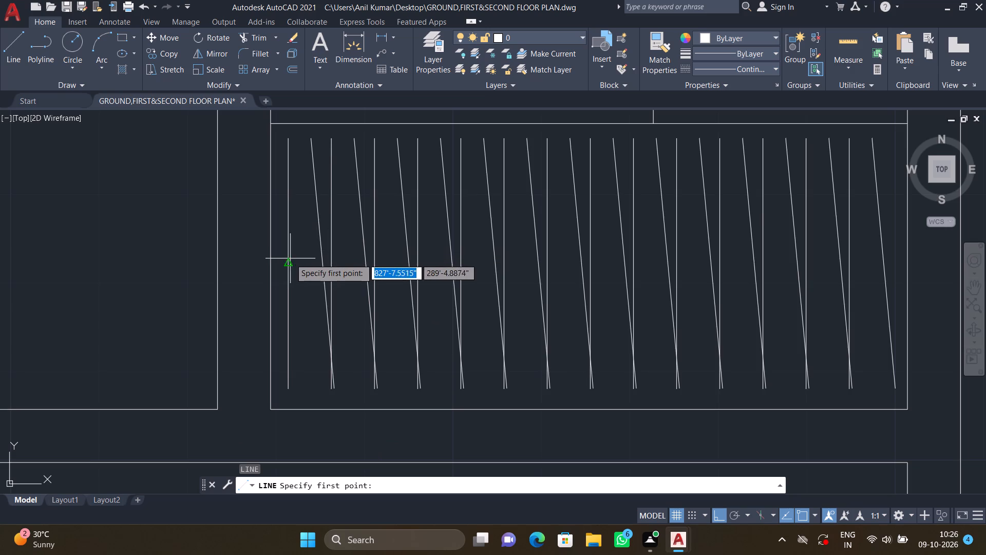
{"action": "scroll", "coordinate": [290, 258], "scroll_direction": "up", "scroll_amount": 2}
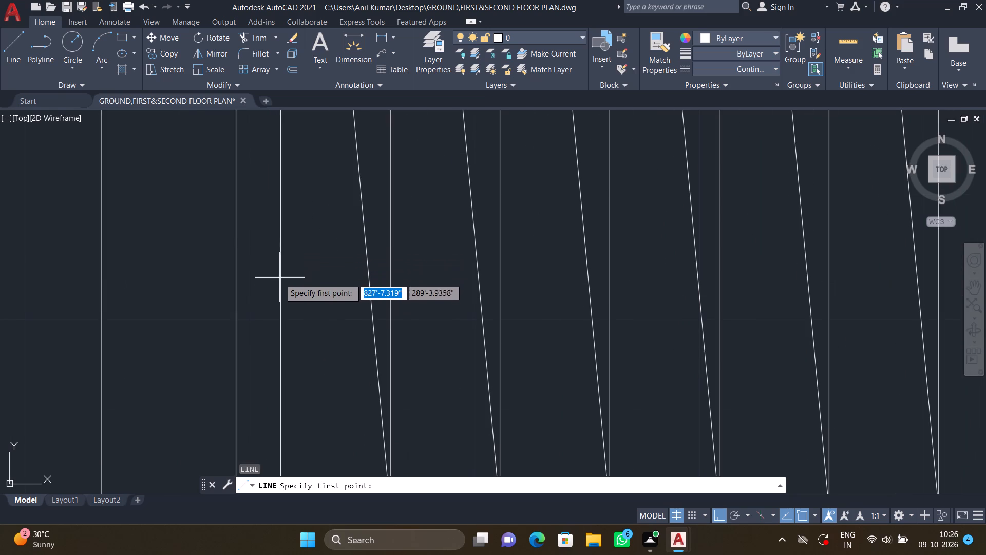
{"action": "double_click", "coordinate": [257, 268]}
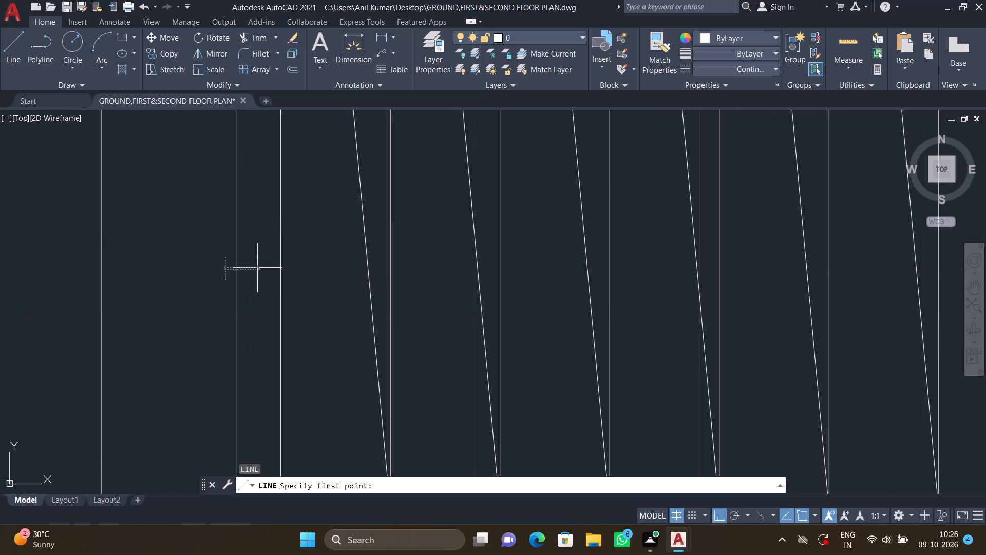
{"action": "scroll", "coordinate": [423, 265], "scroll_direction": "down", "scroll_amount": 3}
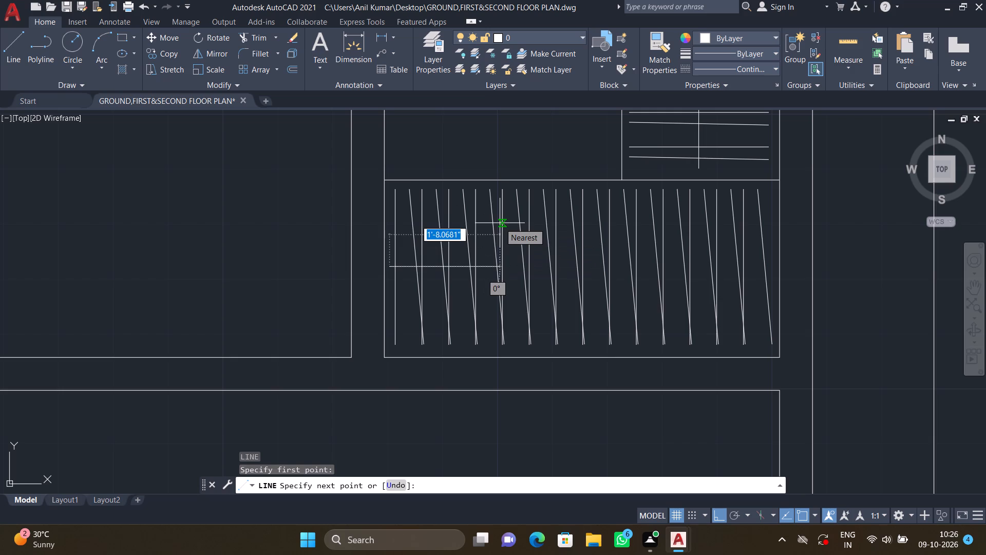
{"action": "scroll", "coordinate": [647, 266], "scroll_direction": "up", "scroll_amount": 1}
{"action": "middle_click_drag", "start_coordinate": [631, 263], "coordinate": [513, 243]}
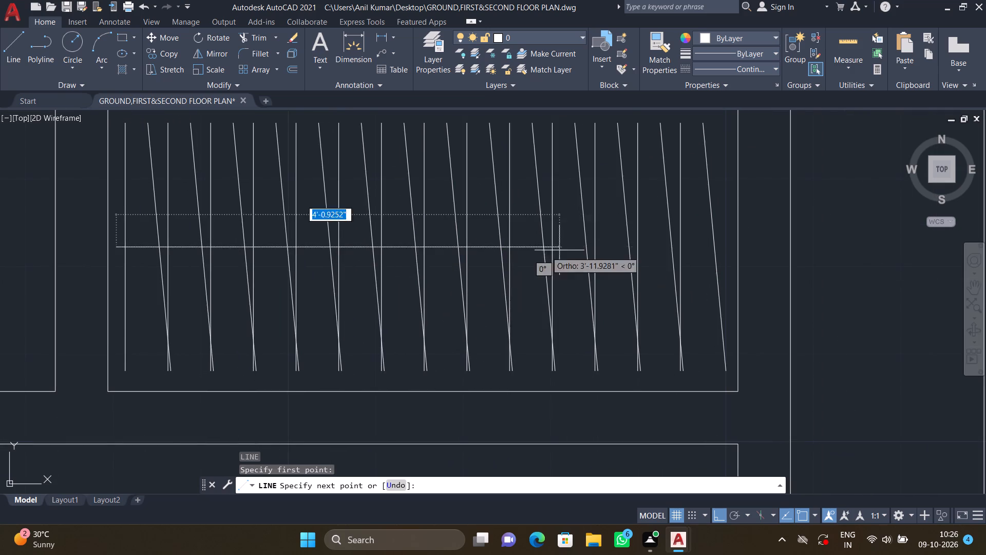
{"action": "scroll", "coordinate": [709, 239], "scroll_direction": "up", "scroll_amount": 2}
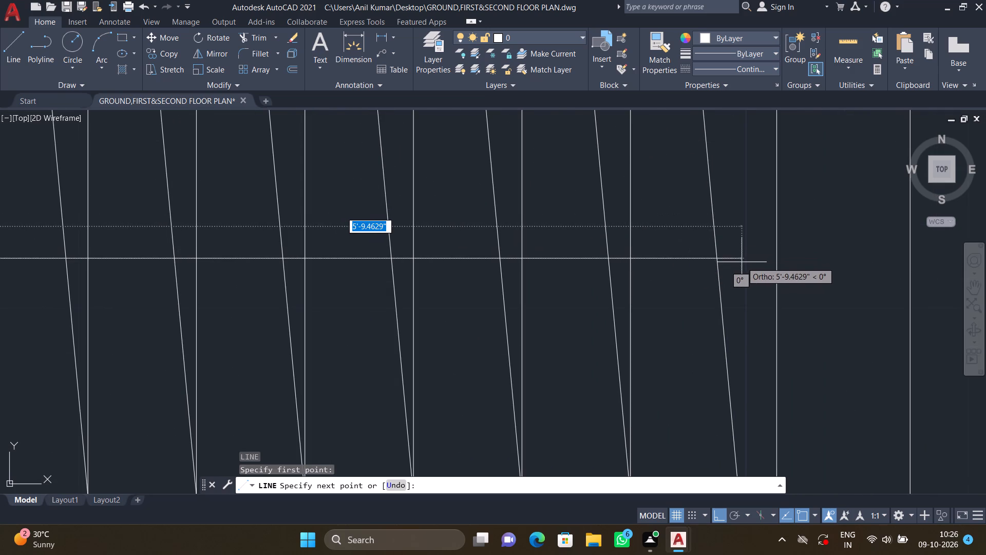
{"action": "left_click", "coordinate": [742, 261]}
{"action": "key", "text": "Return"}
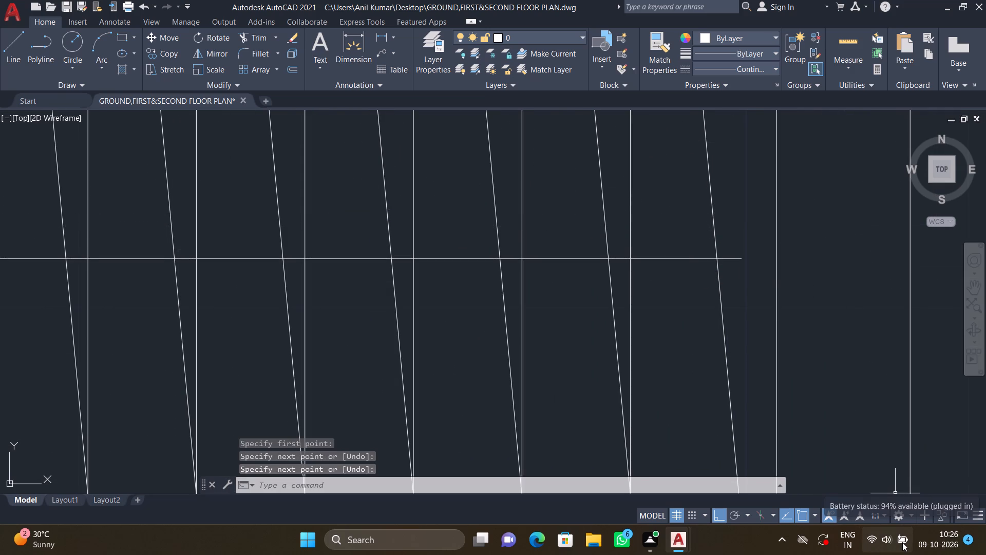
In the closet strip along the west wall of the adjacent area to the east, draw a horizontal hanger line about 2'-3" long just below its north edge.
{"action": "scroll", "coordinate": [725, 256], "scroll_direction": "down", "scroll_amount": 3}
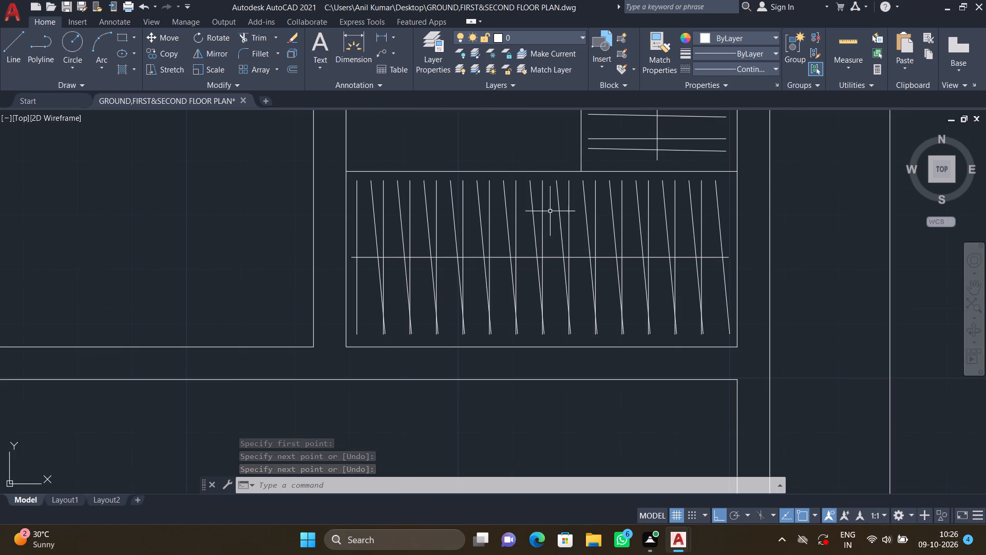
{"action": "scroll", "coordinate": [498, 222], "scroll_direction": "down", "scroll_amount": 2}
{"action": "scroll", "coordinate": [445, 231], "scroll_direction": "down", "scroll_amount": 1}
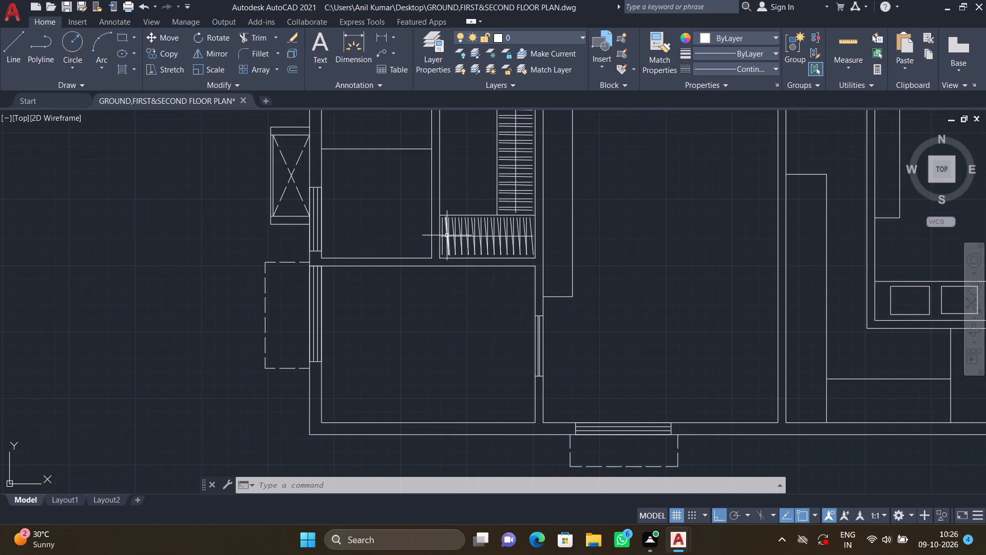
{"action": "scroll", "coordinate": [494, 222], "scroll_direction": "down", "scroll_amount": 2}
{"action": "middle_click_drag", "start_coordinate": [497, 246], "coordinate": [336, 208]}
{"action": "scroll", "coordinate": [455, 177], "scroll_direction": "up", "scroll_amount": 3}
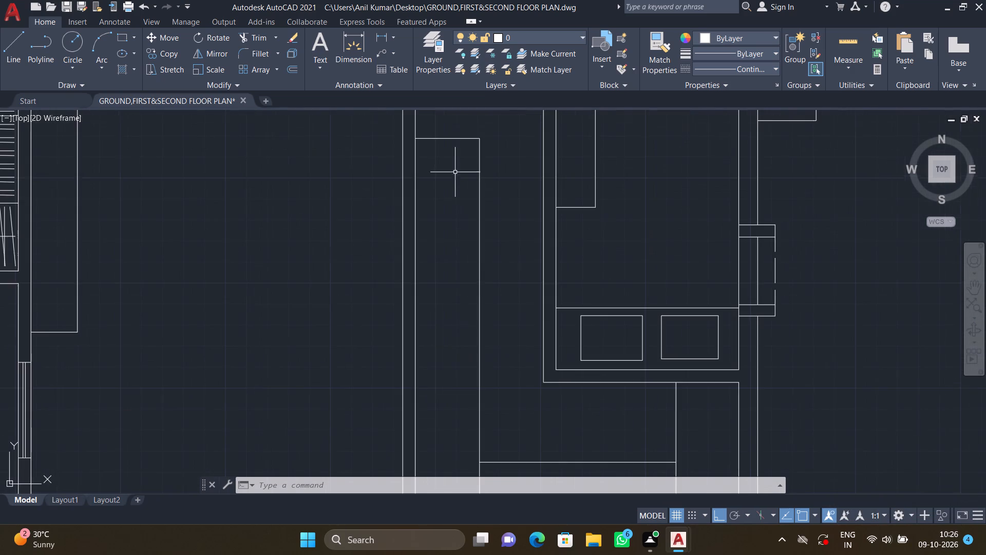
{"action": "middle_click_drag", "start_coordinate": [453, 163], "coordinate": [448, 229]}
{"action": "scroll", "coordinate": [435, 216], "scroll_direction": "up", "scroll_amount": 2}
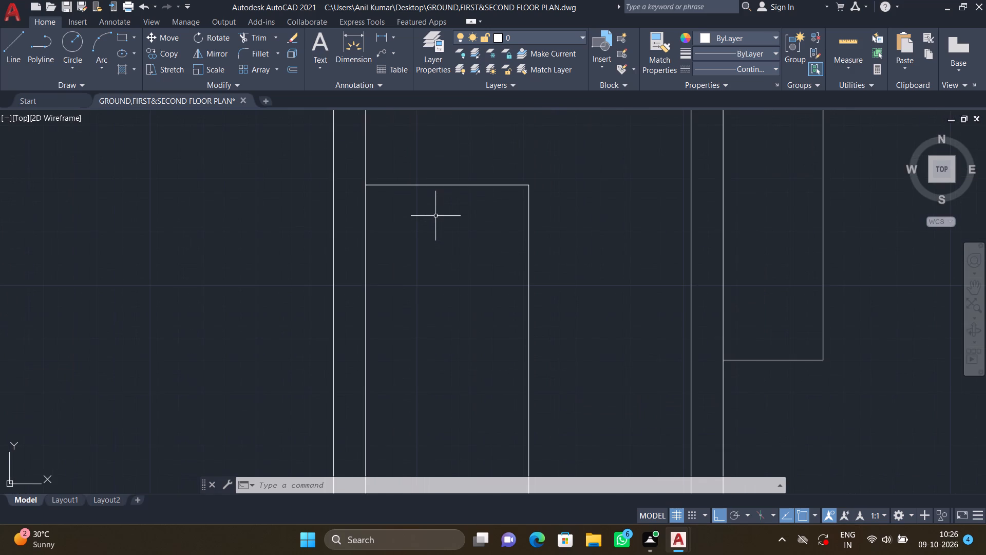
{"action": "key", "text": "l"}
{"action": "key", "text": "Return"}
{"action": "scroll", "coordinate": [362, 209], "scroll_direction": "up", "scroll_amount": 1}
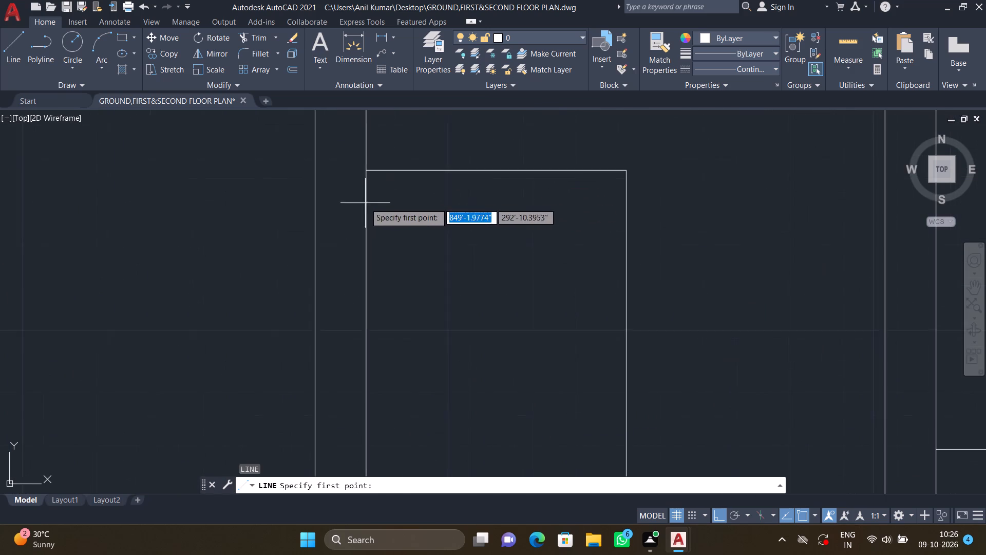
{"action": "scroll", "coordinate": [367, 201], "scroll_direction": "up", "scroll_amount": 1}
{"action": "left_click", "coordinate": [381, 176]}
{"action": "left_click_drag", "start_coordinate": [382, 177], "coordinate": [392, 180]}
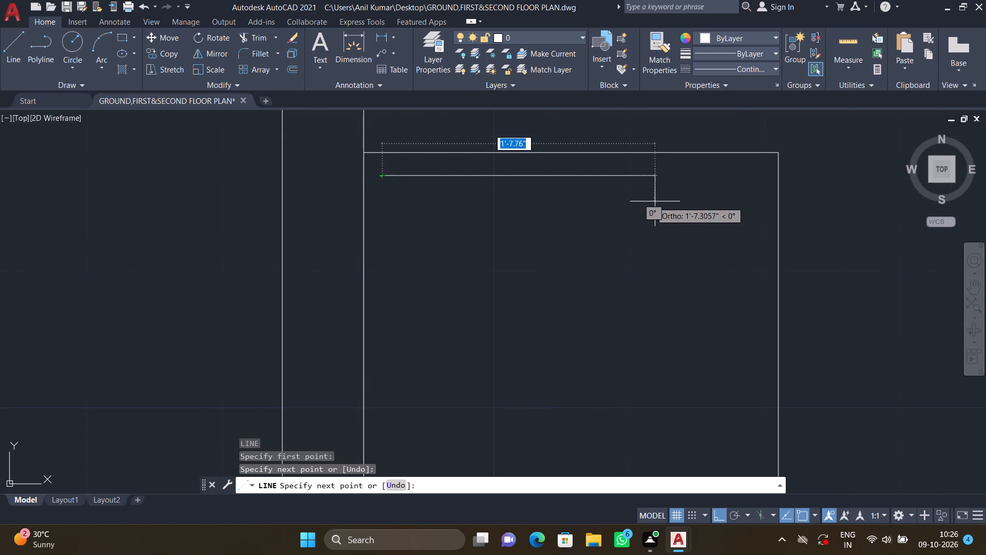
{"action": "middle_click_drag", "start_coordinate": [650, 197], "coordinate": [539, 187]}
{"action": "scroll", "coordinate": [628, 173], "scroll_direction": "up", "scroll_amount": 1}
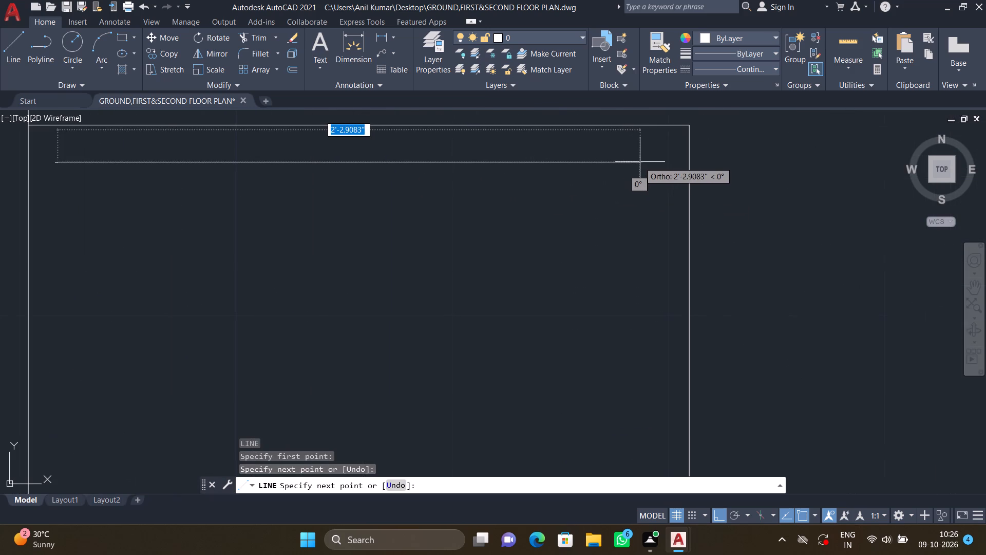
{"action": "double_click", "coordinate": [650, 161]}
{"action": "key", "text": "Return"}
With Ortho off, draw a slanted line about 2'-3" long below the new horizontal hanger line, dropping slightly toward the east end.
{"action": "scroll", "coordinate": [466, 199], "scroll_direction": "down", "scroll_amount": 1}
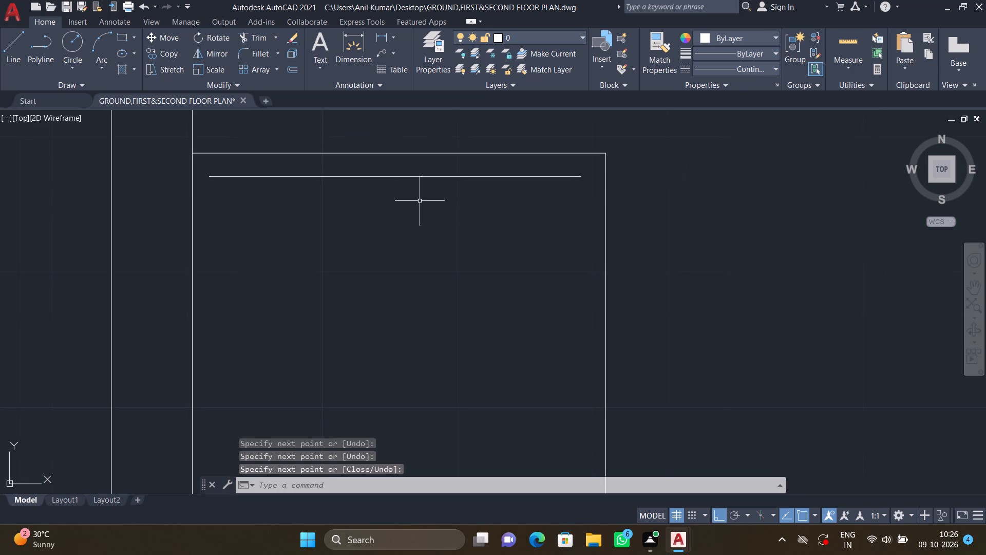
{"action": "middle_click_drag", "start_coordinate": [366, 202], "coordinate": [423, 217]}
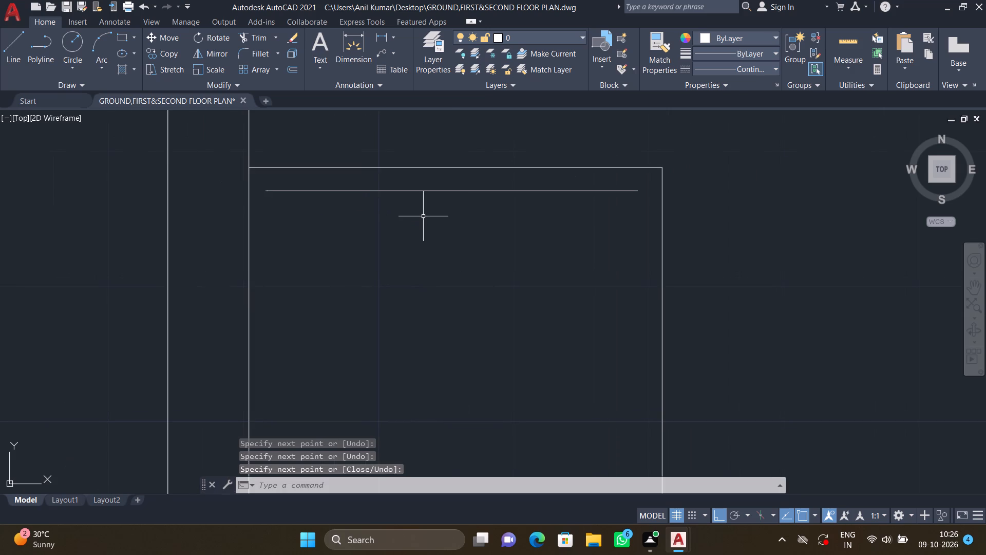
{"action": "key", "text": "F8"}
{"action": "key", "text": "l"}
{"action": "key", "text": "Return"}
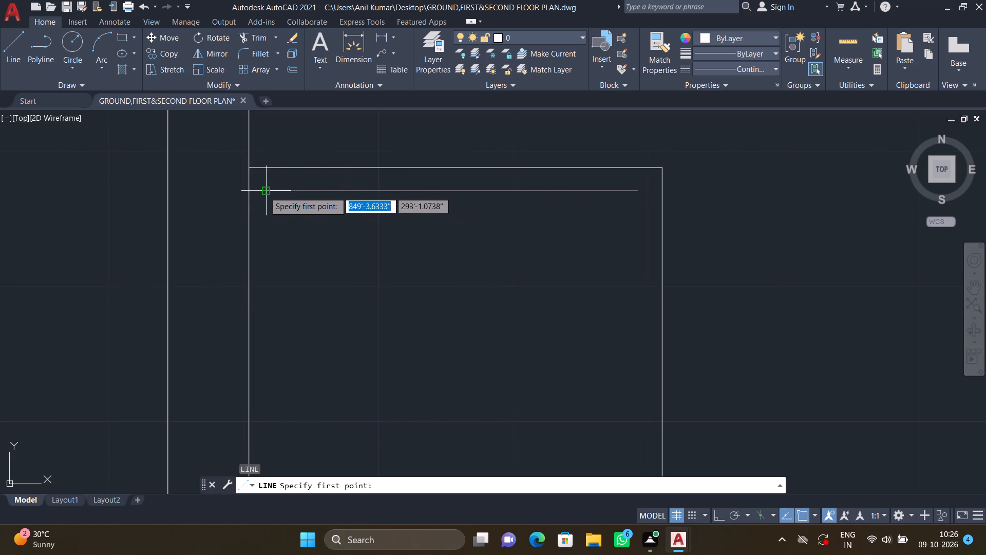
{"action": "left_click", "coordinate": [266, 223]}
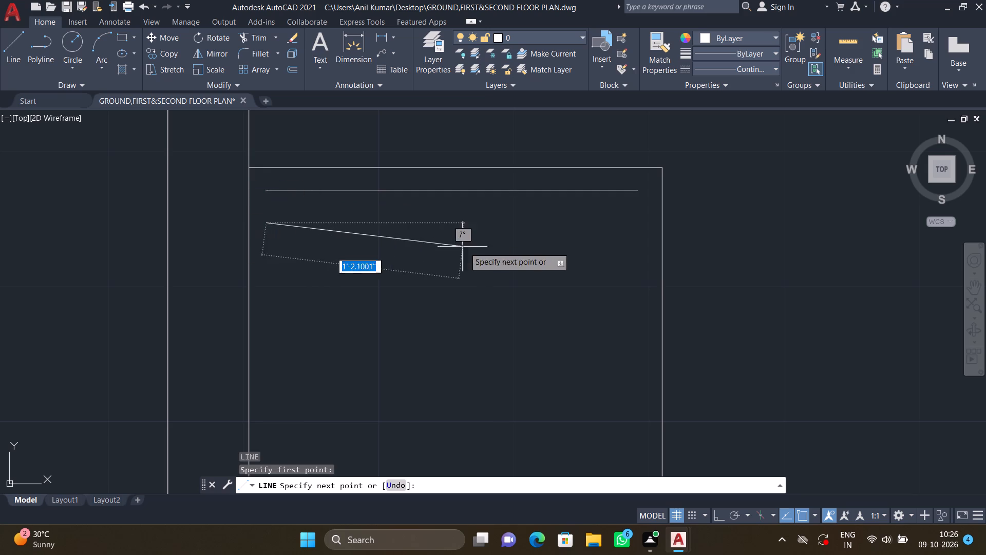
{"action": "scroll", "coordinate": [617, 233], "scroll_direction": "up", "scroll_amount": 2}
{"action": "middle_click_drag", "start_coordinate": [622, 224], "coordinate": [573, 243]}
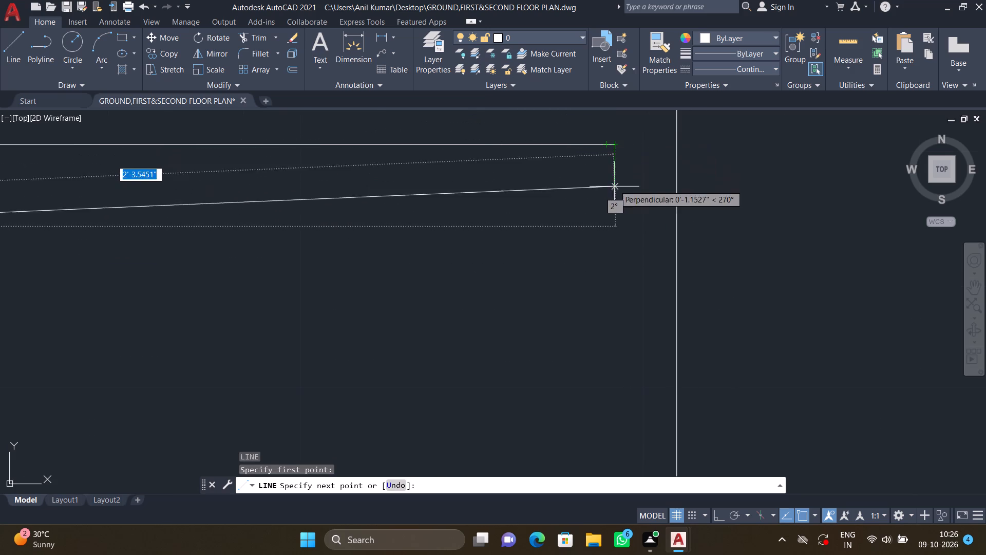
{"action": "left_click", "coordinate": [618, 242]}
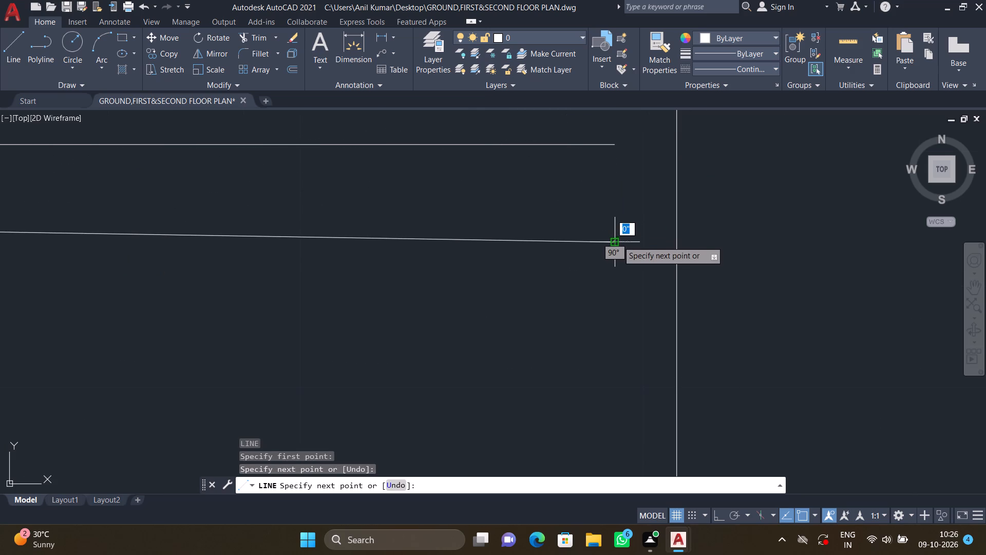
{"action": "key", "text": "Return"}
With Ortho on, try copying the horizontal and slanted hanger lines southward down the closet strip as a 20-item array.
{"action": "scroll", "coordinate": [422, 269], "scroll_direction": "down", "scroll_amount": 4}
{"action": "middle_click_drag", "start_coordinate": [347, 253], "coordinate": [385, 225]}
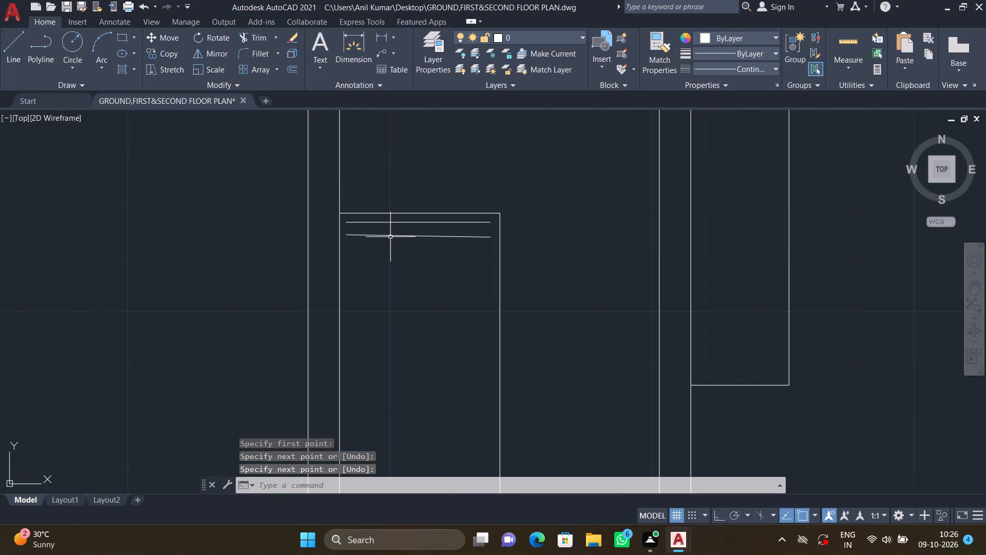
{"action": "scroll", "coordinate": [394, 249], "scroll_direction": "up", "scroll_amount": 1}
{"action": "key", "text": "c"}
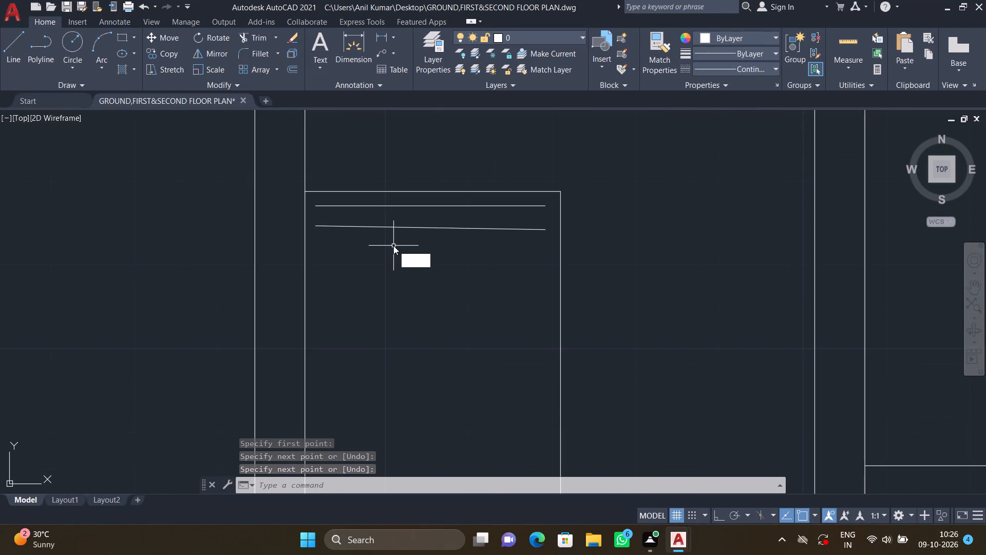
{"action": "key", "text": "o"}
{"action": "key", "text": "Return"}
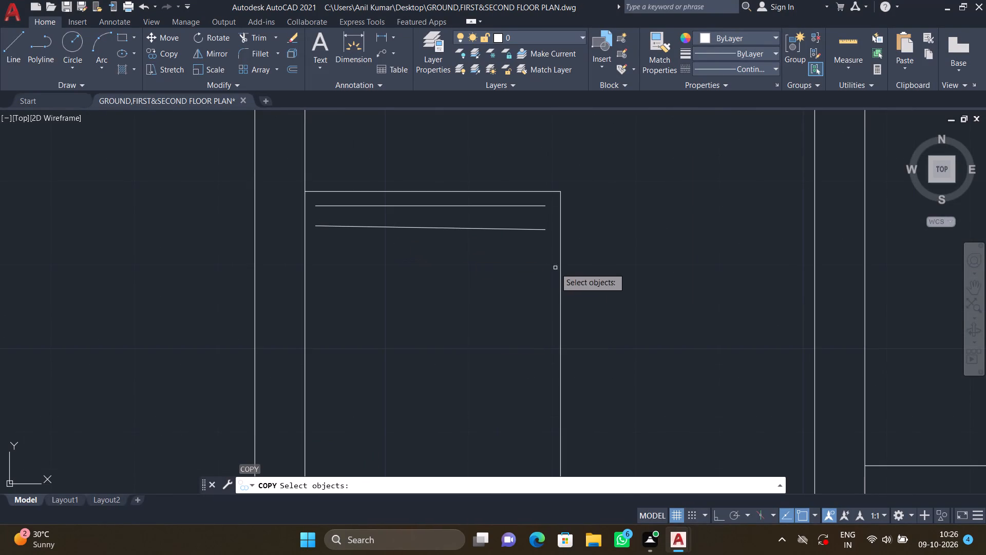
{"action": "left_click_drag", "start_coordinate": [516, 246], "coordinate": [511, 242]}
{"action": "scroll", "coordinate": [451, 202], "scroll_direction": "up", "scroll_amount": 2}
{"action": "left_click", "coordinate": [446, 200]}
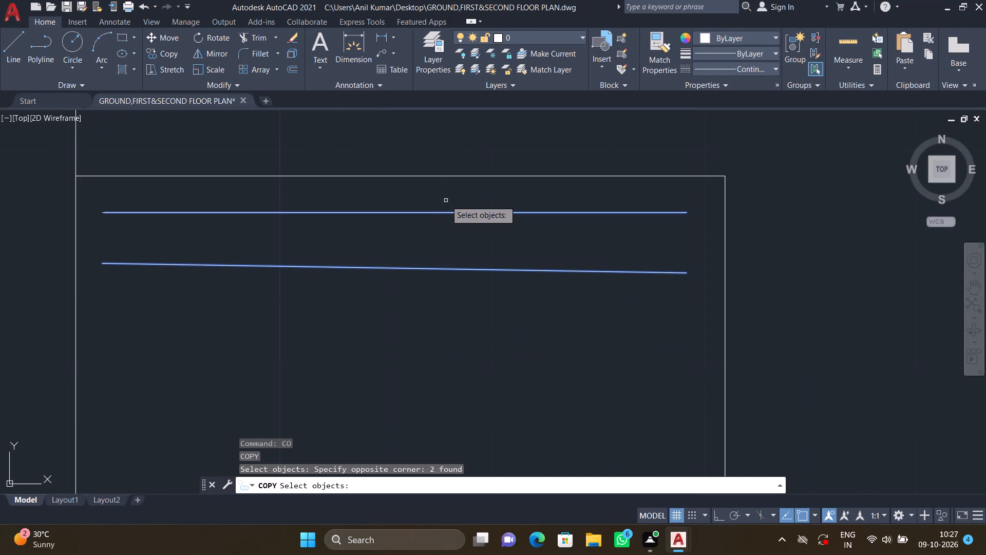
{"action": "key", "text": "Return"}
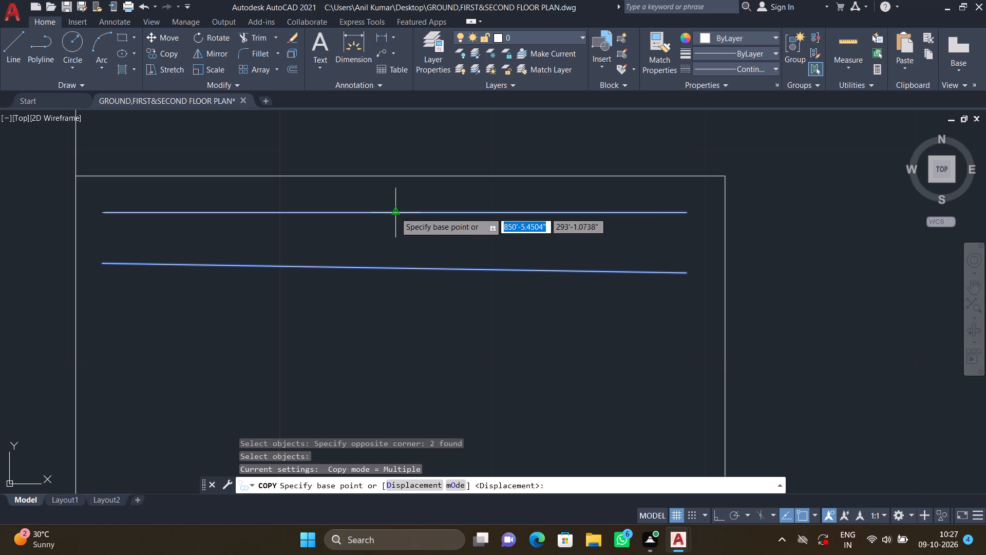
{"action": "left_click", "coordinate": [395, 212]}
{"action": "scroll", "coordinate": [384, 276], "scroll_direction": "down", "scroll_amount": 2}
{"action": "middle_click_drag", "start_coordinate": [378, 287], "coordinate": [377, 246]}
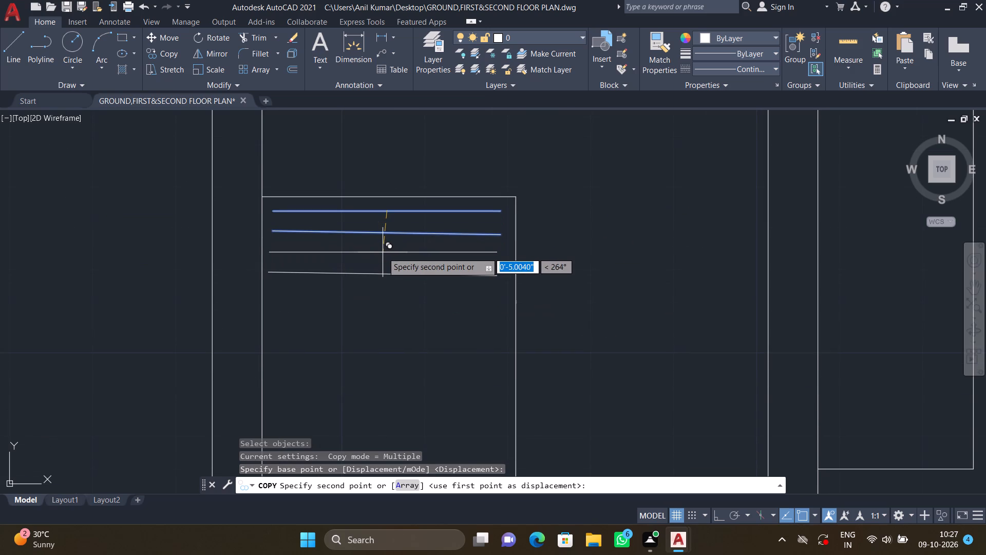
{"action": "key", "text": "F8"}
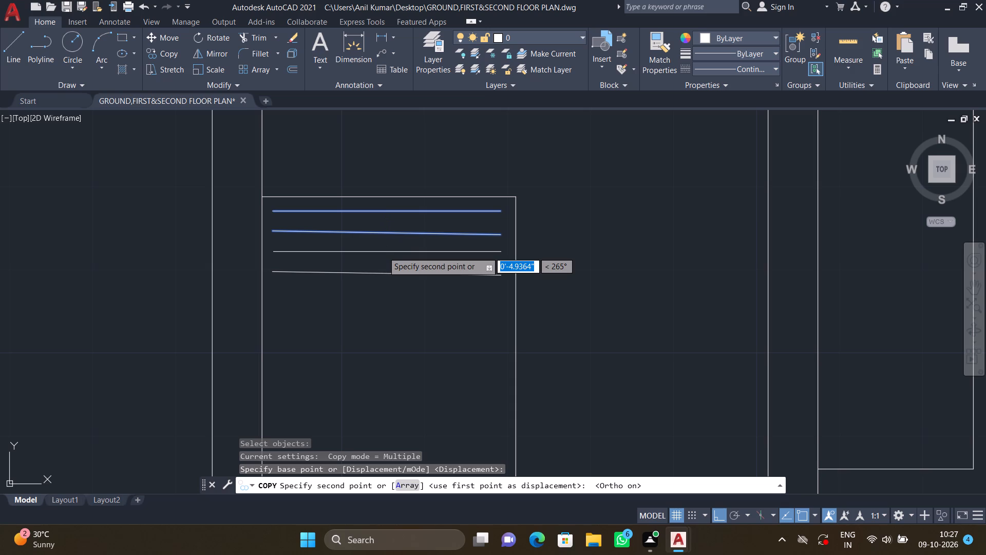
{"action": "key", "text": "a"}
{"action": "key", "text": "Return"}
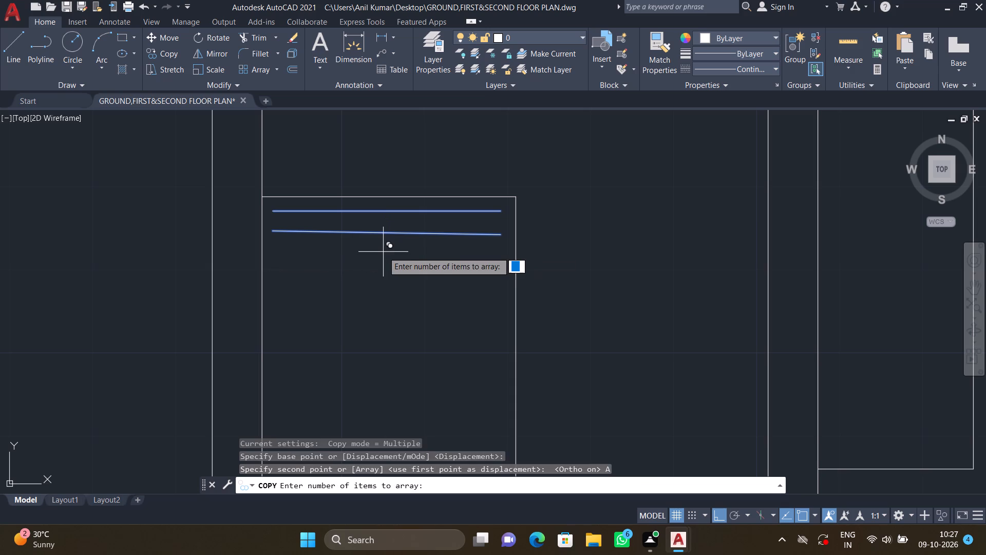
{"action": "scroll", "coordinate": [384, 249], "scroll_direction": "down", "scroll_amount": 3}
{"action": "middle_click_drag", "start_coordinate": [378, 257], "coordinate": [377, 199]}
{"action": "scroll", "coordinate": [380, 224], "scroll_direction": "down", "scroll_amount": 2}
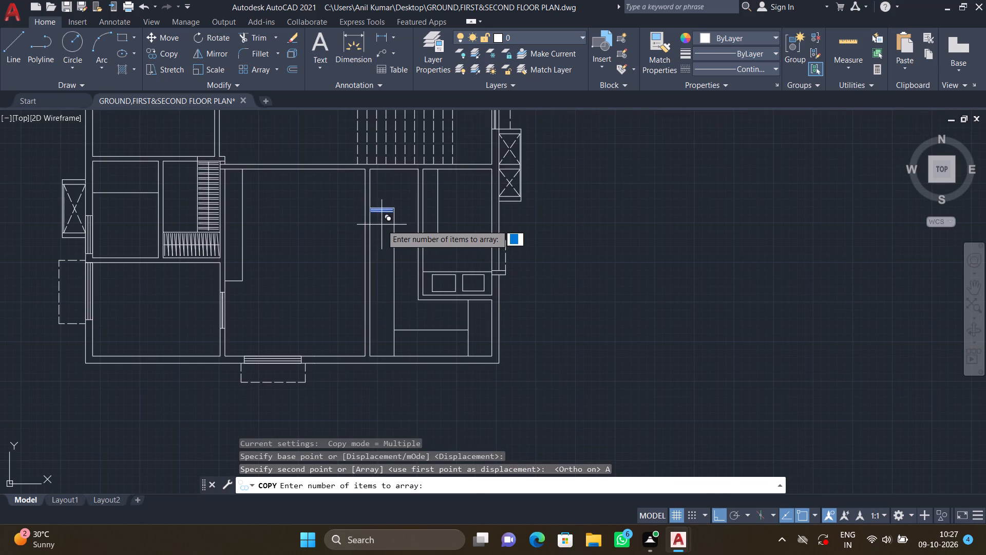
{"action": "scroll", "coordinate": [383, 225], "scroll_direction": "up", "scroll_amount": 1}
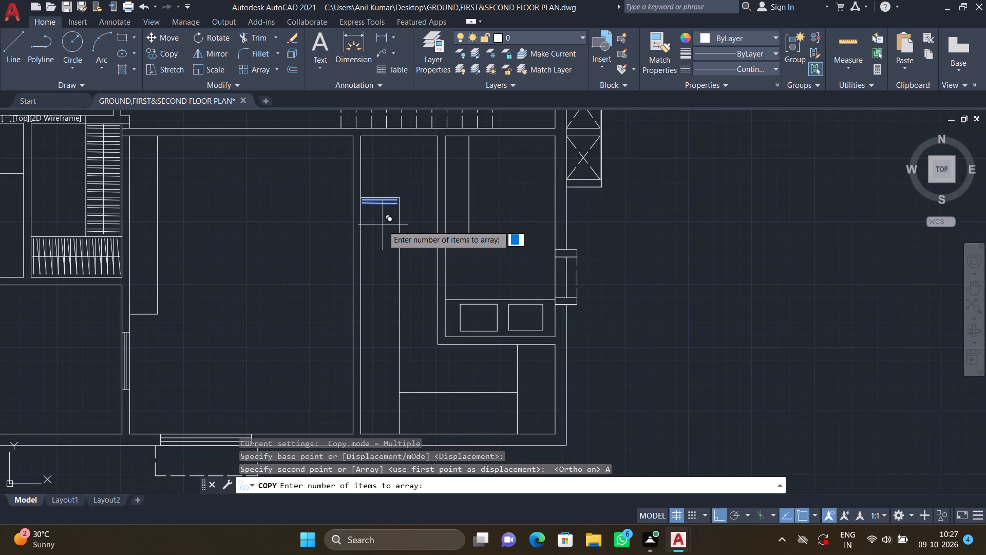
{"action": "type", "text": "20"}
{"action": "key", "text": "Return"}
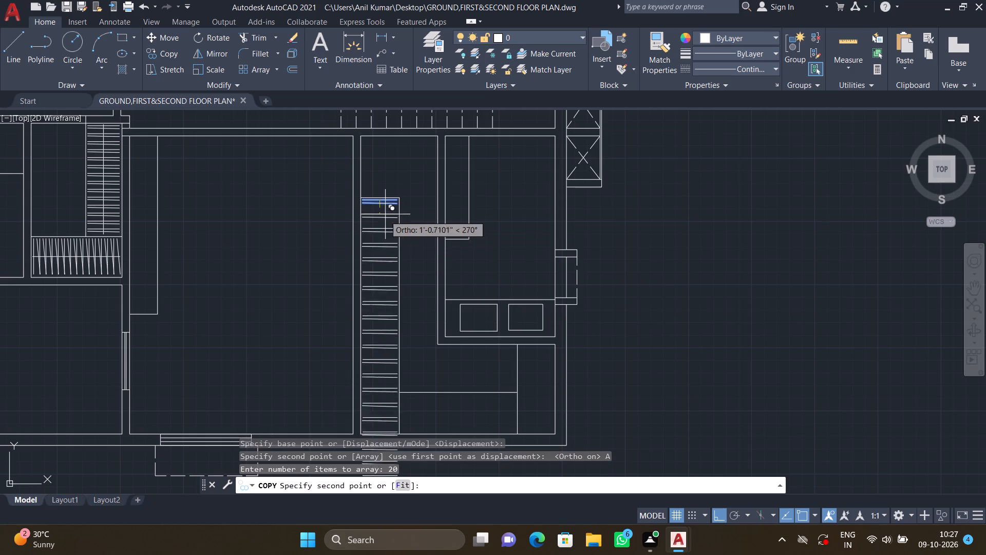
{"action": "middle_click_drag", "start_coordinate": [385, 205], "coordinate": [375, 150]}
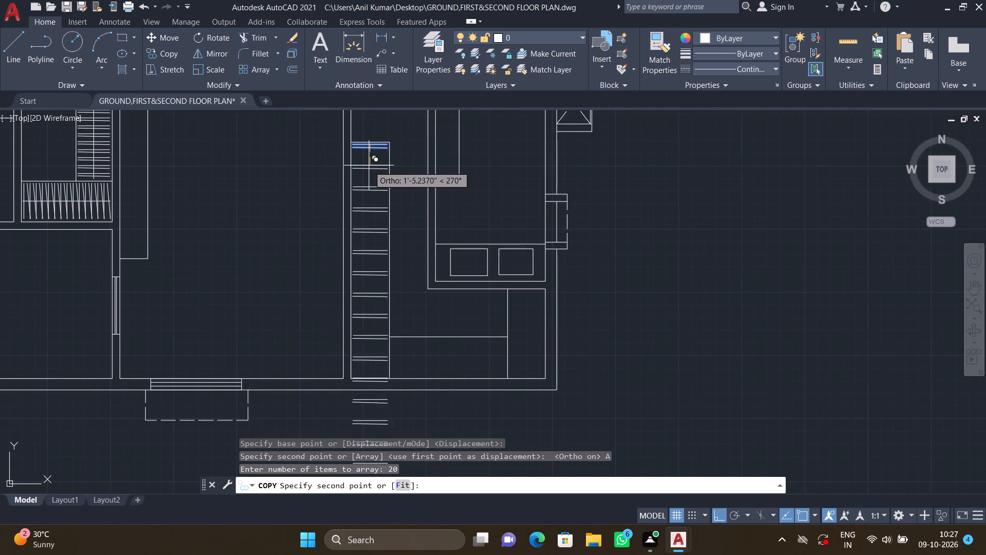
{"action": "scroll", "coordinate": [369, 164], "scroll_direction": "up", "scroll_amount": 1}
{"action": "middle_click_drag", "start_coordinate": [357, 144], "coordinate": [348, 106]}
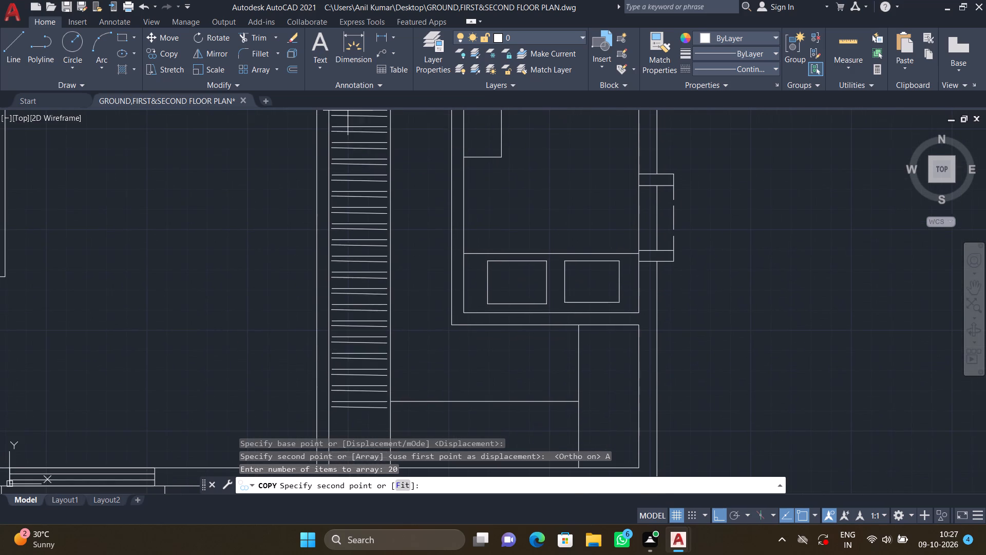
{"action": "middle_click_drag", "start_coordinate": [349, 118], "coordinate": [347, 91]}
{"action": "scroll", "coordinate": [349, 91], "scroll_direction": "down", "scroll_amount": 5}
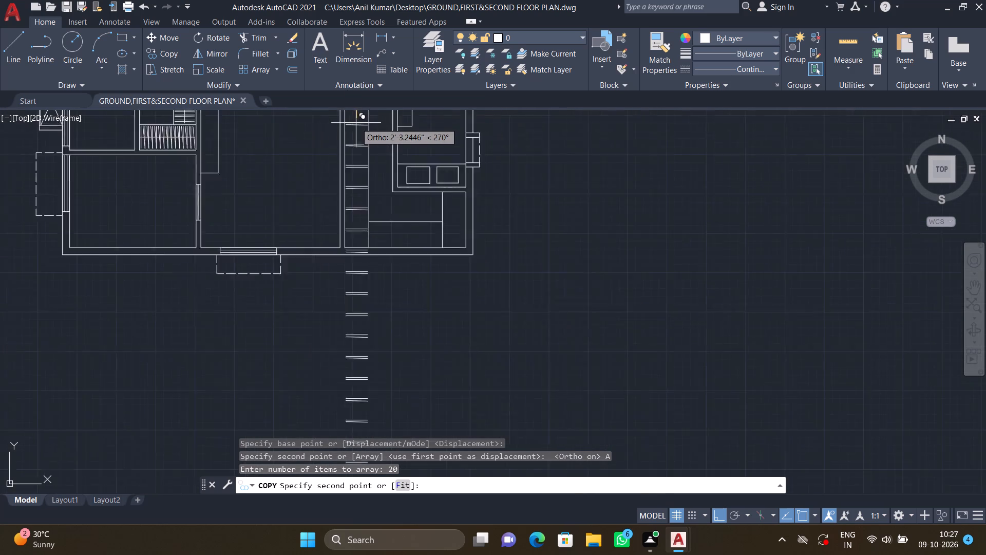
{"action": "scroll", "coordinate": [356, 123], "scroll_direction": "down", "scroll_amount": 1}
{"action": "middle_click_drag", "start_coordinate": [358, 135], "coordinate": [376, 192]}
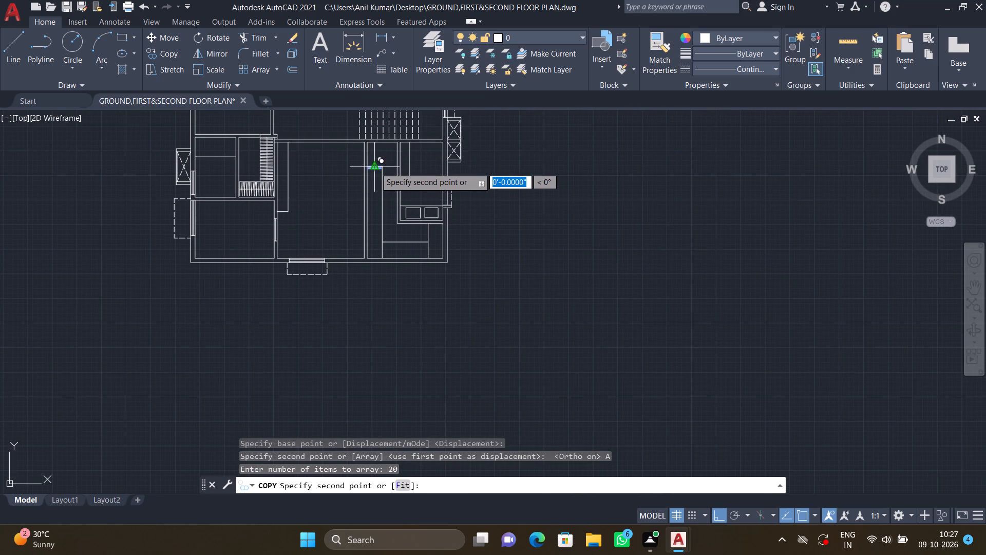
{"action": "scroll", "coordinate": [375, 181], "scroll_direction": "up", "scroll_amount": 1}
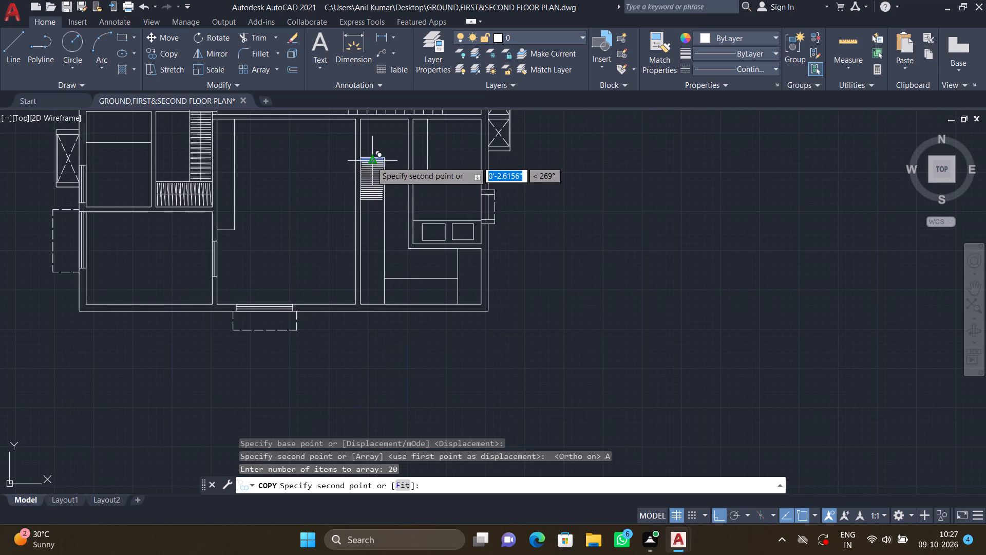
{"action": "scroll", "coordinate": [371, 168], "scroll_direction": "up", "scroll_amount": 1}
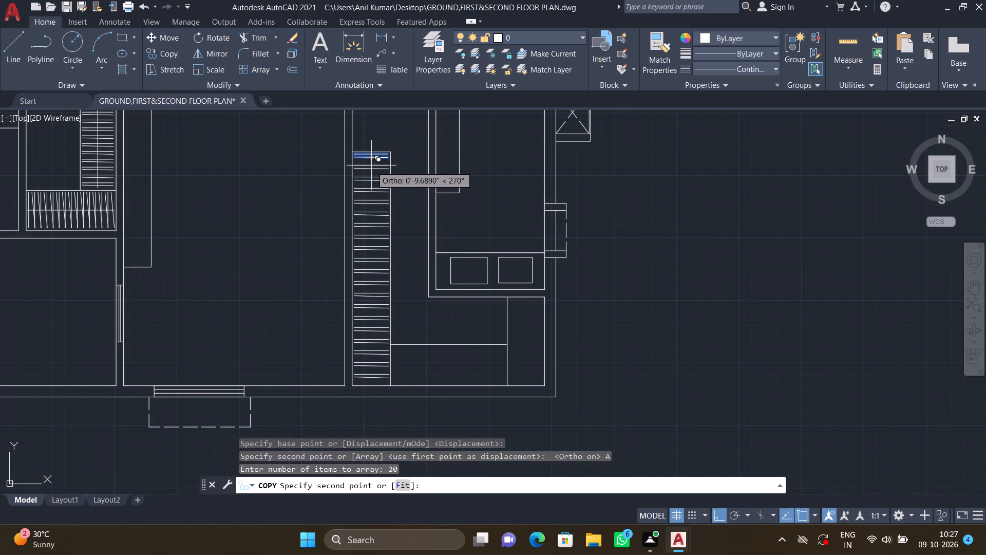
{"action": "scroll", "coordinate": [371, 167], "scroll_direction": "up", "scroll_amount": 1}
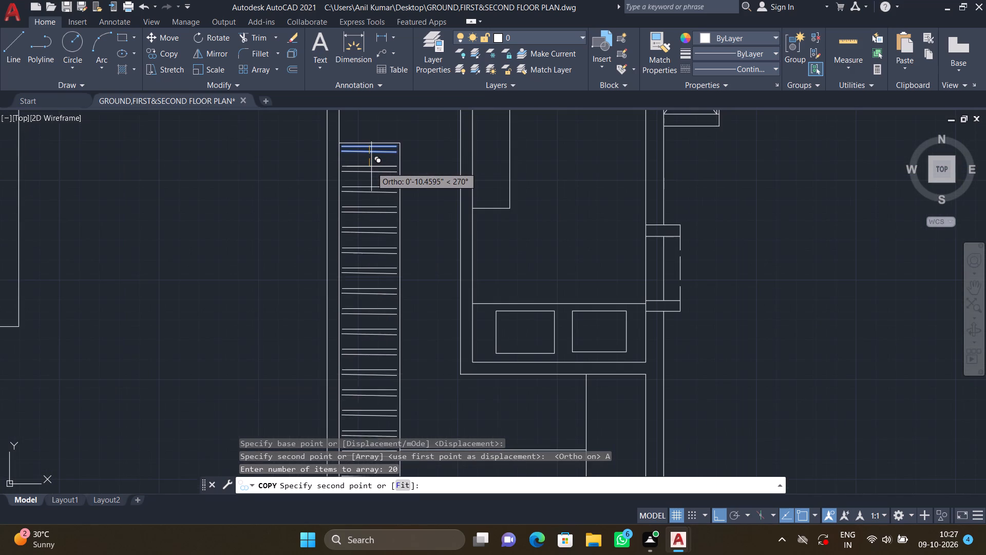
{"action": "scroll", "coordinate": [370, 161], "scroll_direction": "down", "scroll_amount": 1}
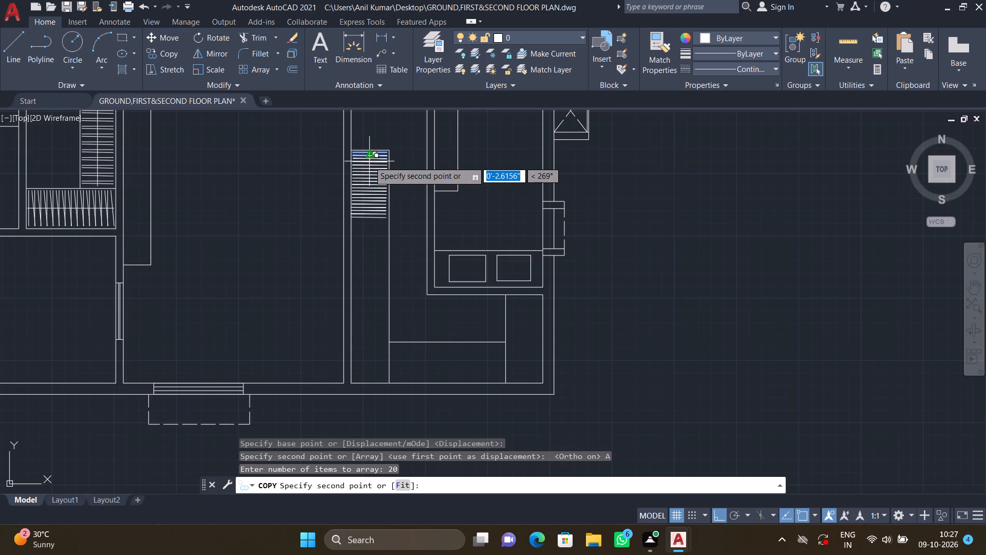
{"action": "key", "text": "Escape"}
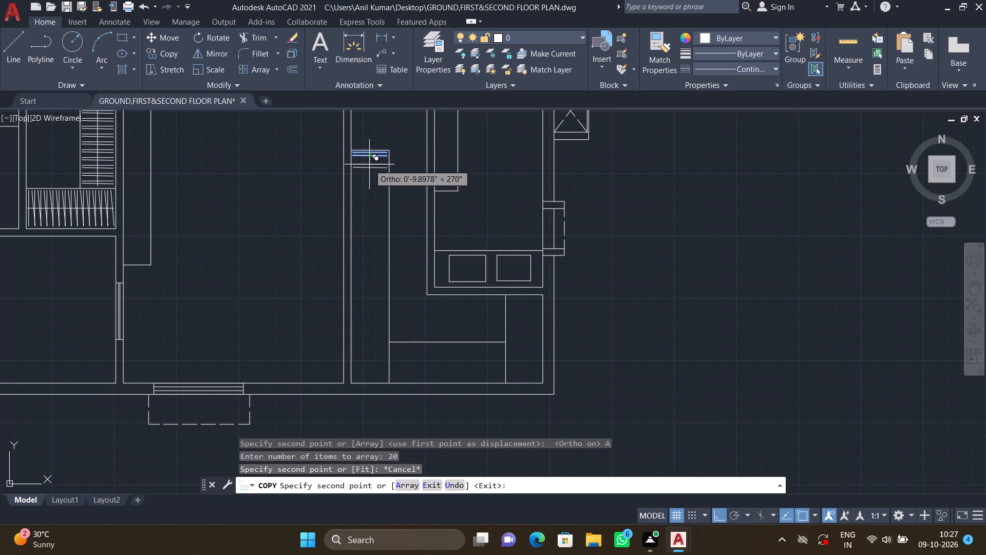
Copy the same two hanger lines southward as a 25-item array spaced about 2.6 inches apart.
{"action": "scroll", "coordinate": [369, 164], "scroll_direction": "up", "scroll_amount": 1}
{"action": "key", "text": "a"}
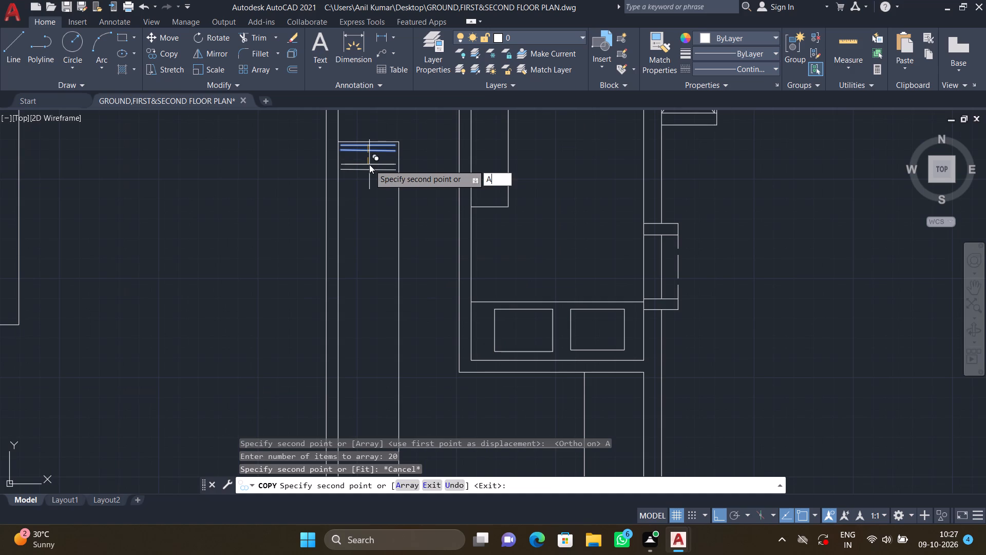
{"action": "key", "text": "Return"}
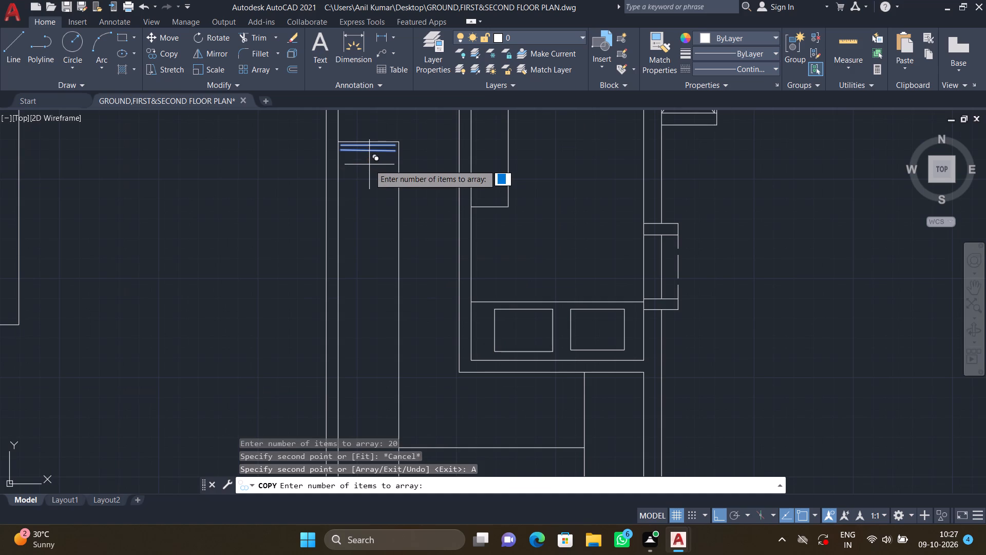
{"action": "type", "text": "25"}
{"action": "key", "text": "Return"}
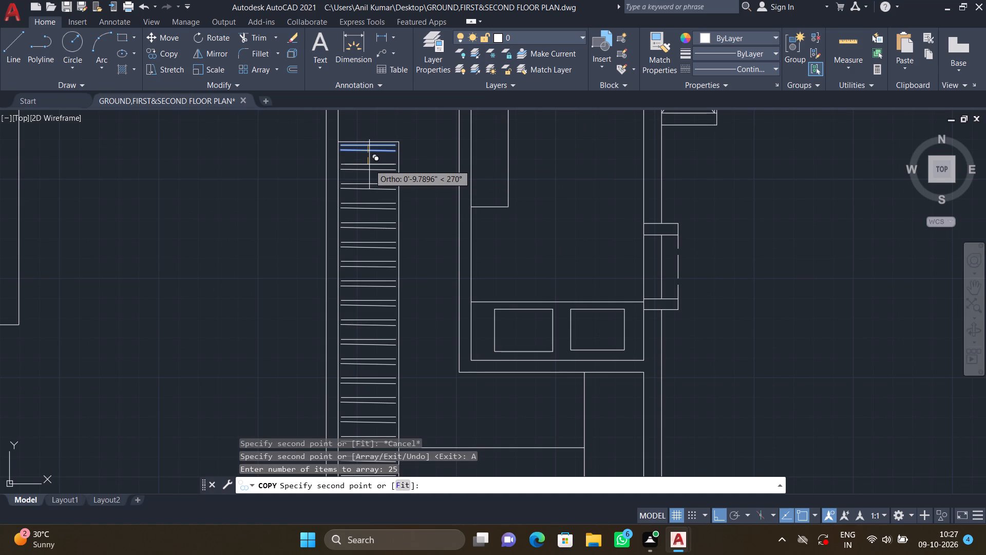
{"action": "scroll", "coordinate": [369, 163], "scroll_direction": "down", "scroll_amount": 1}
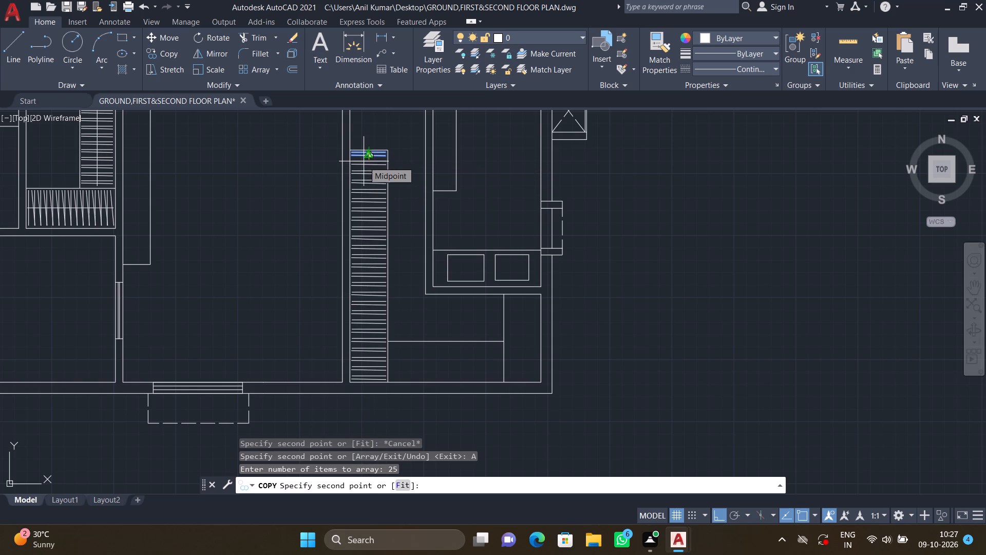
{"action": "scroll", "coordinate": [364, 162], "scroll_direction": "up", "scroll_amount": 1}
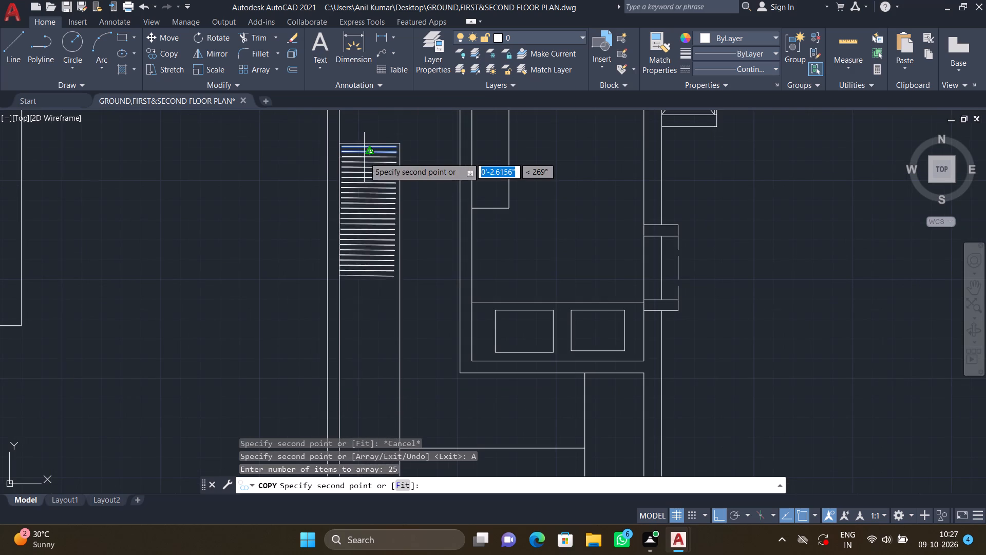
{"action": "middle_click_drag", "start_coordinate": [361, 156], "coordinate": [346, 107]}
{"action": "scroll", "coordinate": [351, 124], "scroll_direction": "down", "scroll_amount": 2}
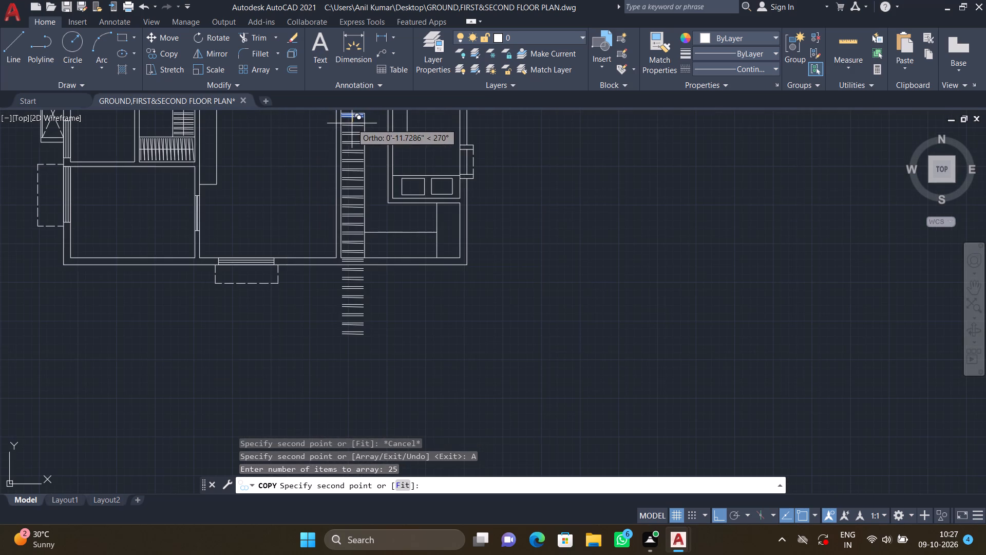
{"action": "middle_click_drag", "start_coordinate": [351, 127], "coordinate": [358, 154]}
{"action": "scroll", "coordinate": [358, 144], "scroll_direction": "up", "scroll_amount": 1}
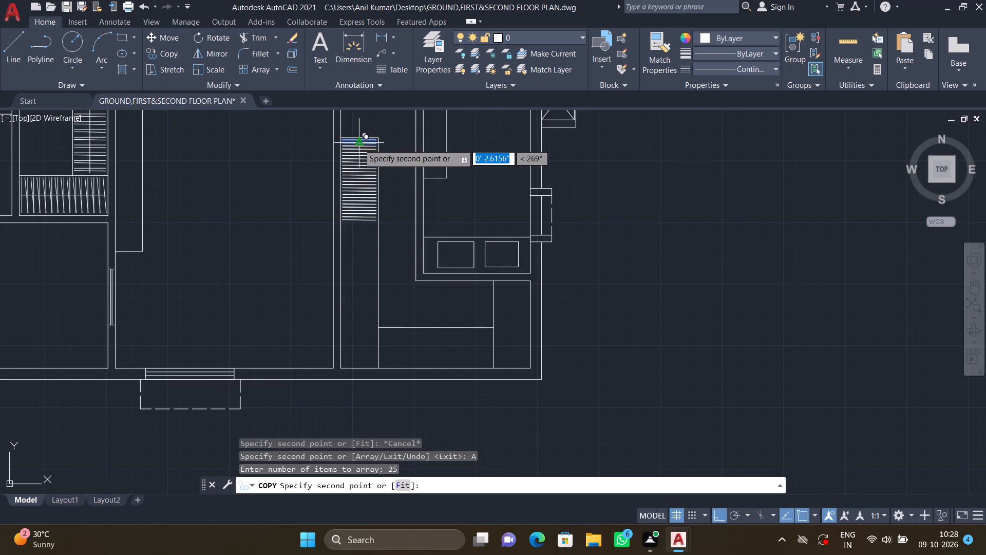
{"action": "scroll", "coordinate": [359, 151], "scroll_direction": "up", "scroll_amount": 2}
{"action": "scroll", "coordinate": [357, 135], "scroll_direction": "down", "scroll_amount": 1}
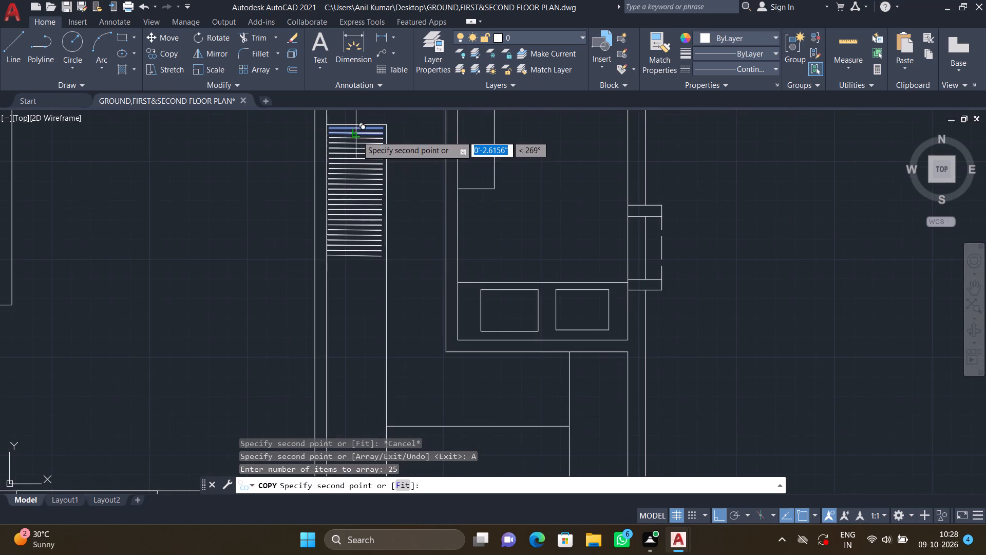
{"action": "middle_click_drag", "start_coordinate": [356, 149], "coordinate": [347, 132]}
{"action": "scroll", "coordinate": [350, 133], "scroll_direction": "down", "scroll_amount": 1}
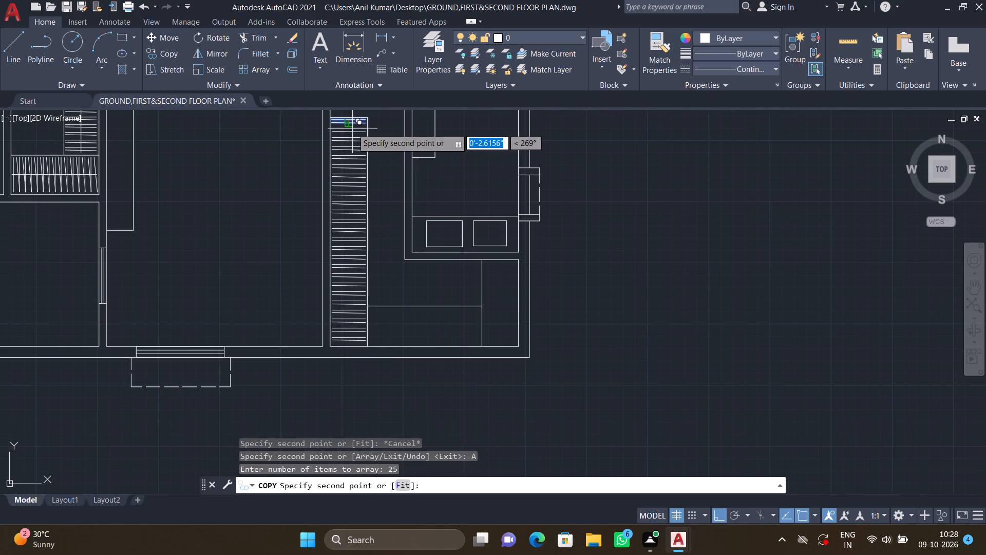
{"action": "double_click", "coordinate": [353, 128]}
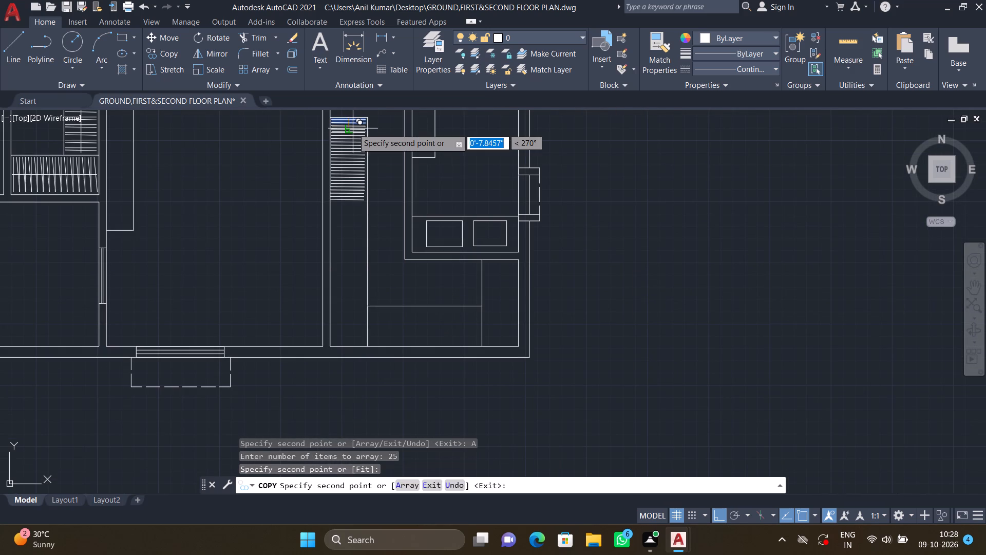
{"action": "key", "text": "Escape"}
Erase all the arrayed hanger lines and the slanted line, keeping only the horizontal line below the strip's north edge.
{"action": "middle_click_drag", "start_coordinate": [354, 138], "coordinate": [388, 227]}
{"action": "scroll", "coordinate": [384, 211], "scroll_direction": "up", "scroll_amount": 3}
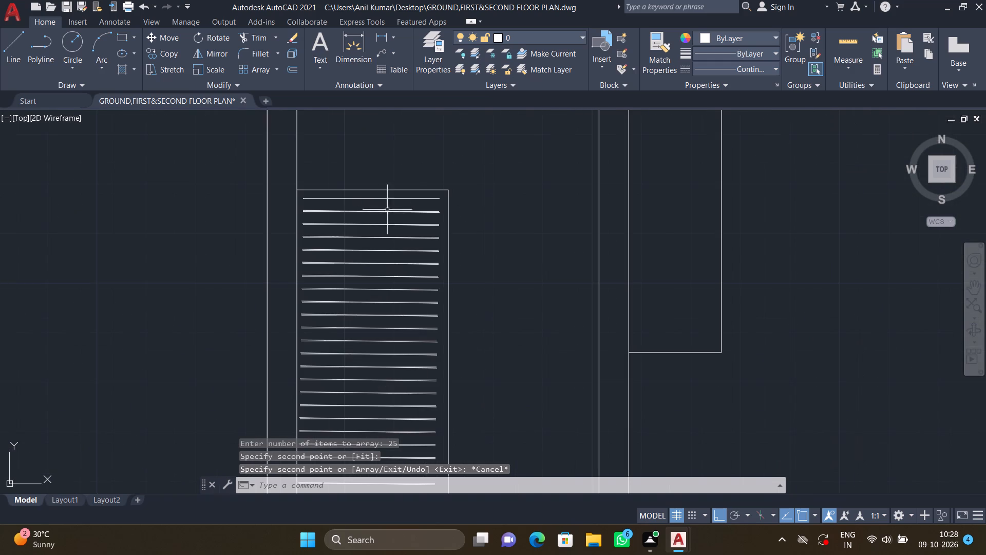
{"action": "middle_click_drag", "start_coordinate": [394, 230], "coordinate": [383, 177]}
{"action": "scroll", "coordinate": [387, 172], "scroll_direction": "down", "scroll_amount": 2}
{"action": "left_click_drag", "start_coordinate": [393, 303], "coordinate": [390, 289]}
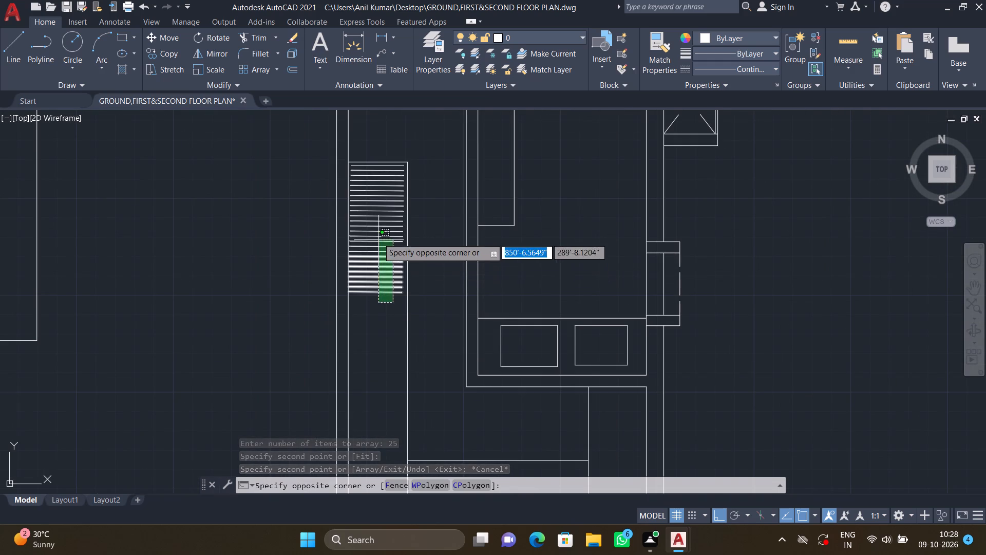
{"action": "scroll", "coordinate": [369, 197], "scroll_direction": "up", "scroll_amount": 2}
{"action": "middle_click_drag", "start_coordinate": [363, 174], "coordinate": [370, 267]}
{"action": "scroll", "coordinate": [367, 225], "scroll_direction": "up", "scroll_amount": 2}
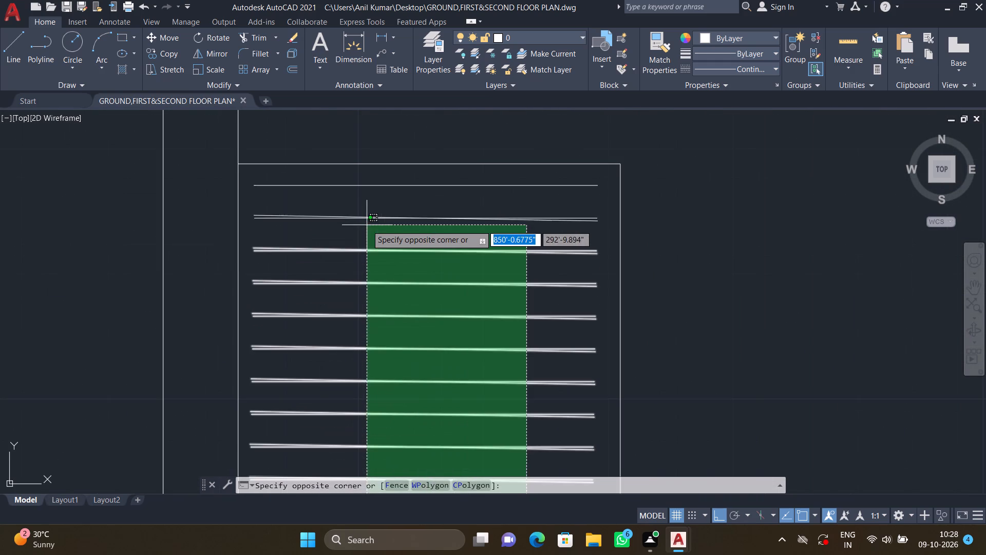
{"action": "left_click", "coordinate": [363, 213]}
{"action": "key", "text": "Delete"}
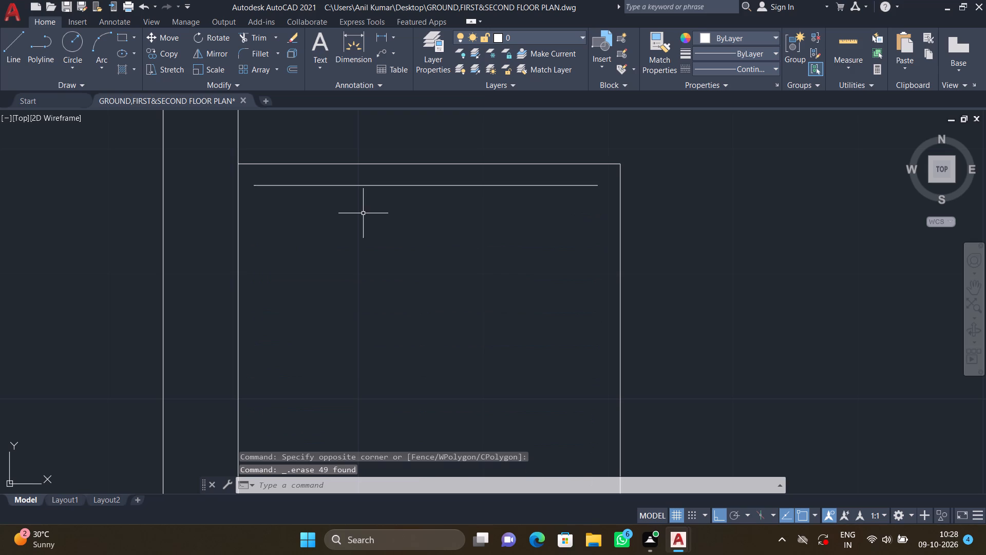
With Ortho off, draw a slanted line about 2'-3.6" long below the horizontal hanger line, dropping toward the east end.
{"action": "key", "text": "F8"}
{"action": "key", "text": "l"}
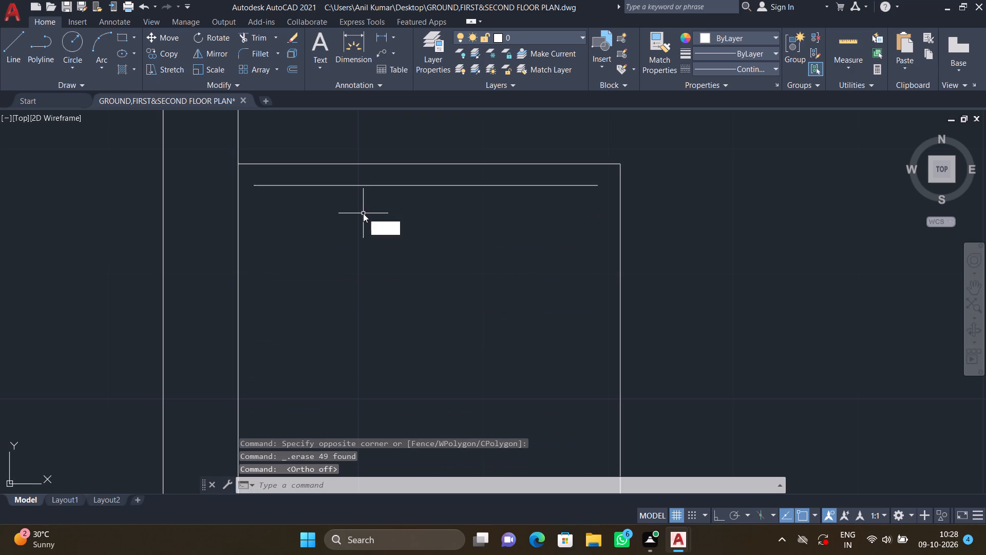
{"action": "key", "text": "Return"}
{"action": "scroll", "coordinate": [253, 186], "scroll_direction": "up", "scroll_amount": 1}
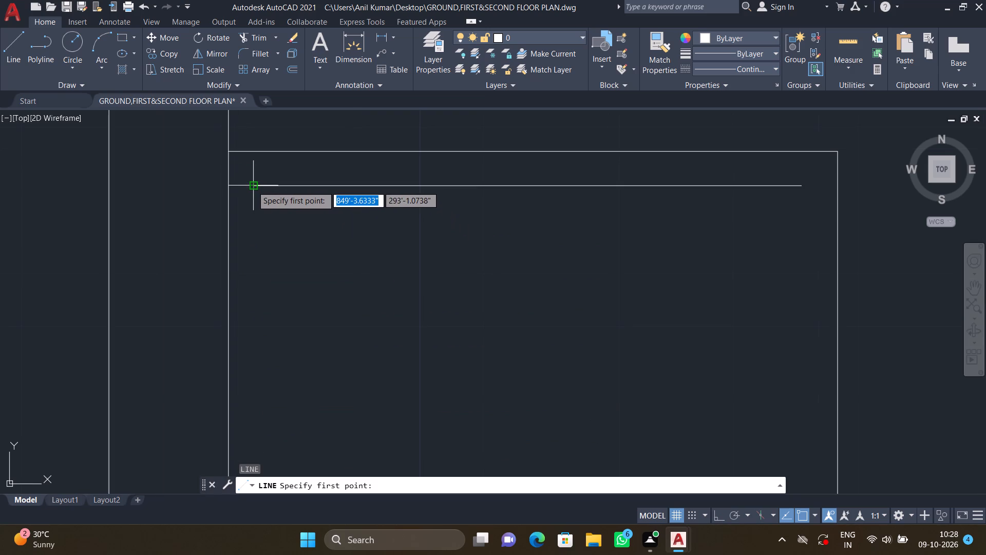
{"action": "left_click_drag", "start_coordinate": [253, 226], "coordinate": [258, 226]}
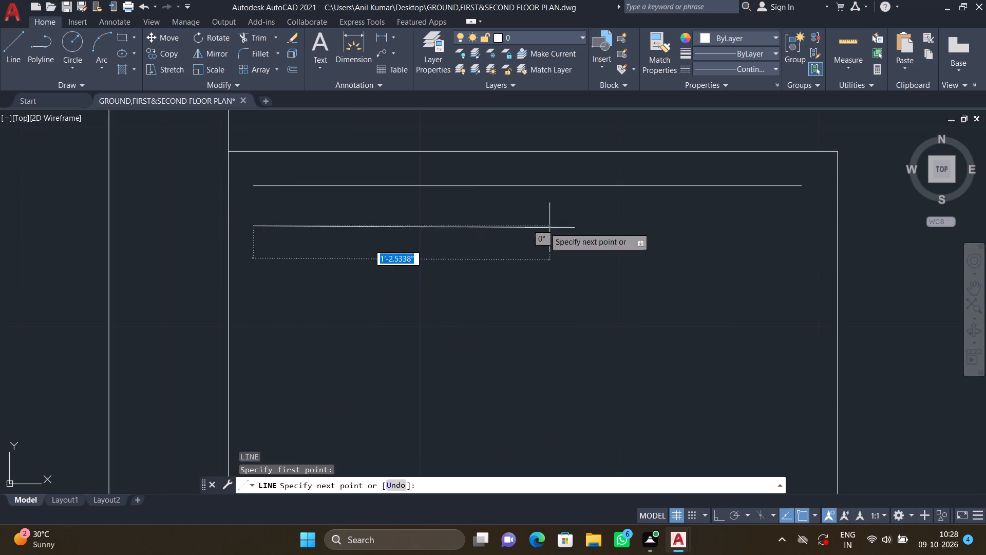
{"action": "scroll", "coordinate": [599, 227], "scroll_direction": "down", "scroll_amount": 4}
{"action": "middle_click_drag", "start_coordinate": [623, 237], "coordinate": [565, 239]}
{"action": "scroll", "coordinate": [571, 251], "scroll_direction": "up", "scroll_amount": 3}
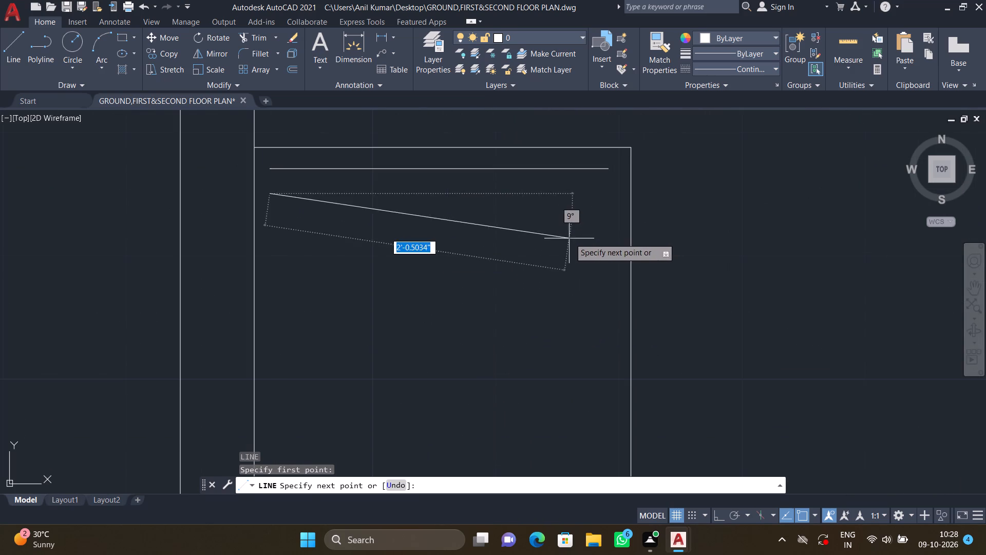
{"action": "left_click", "coordinate": [610, 225]}
{"action": "key", "text": "Return"}
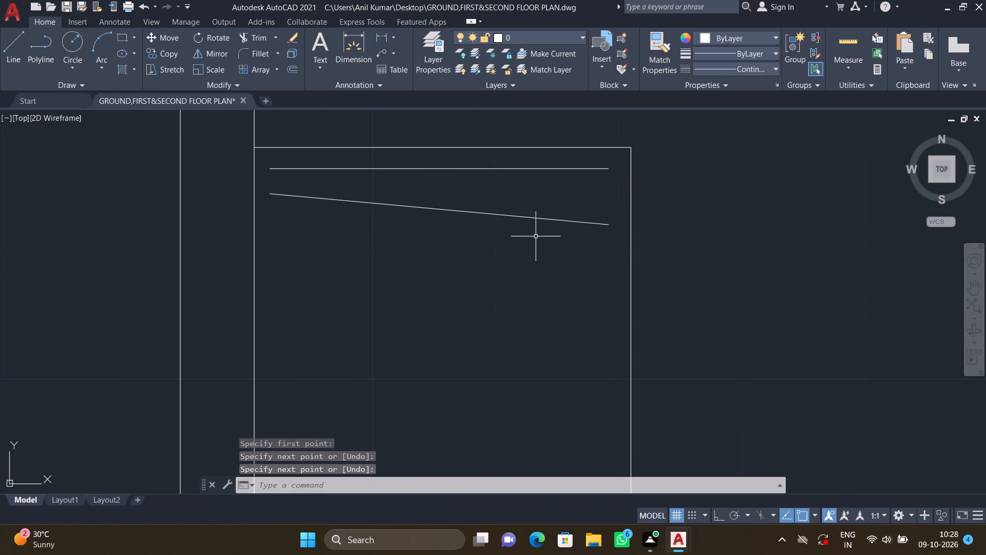
With Ortho on, copy the horizontal and slanted hanger lines southward down the closet strip as a 25-item array.
{"action": "type", "text": "CO"}
{"action": "key", "text": "Return"}
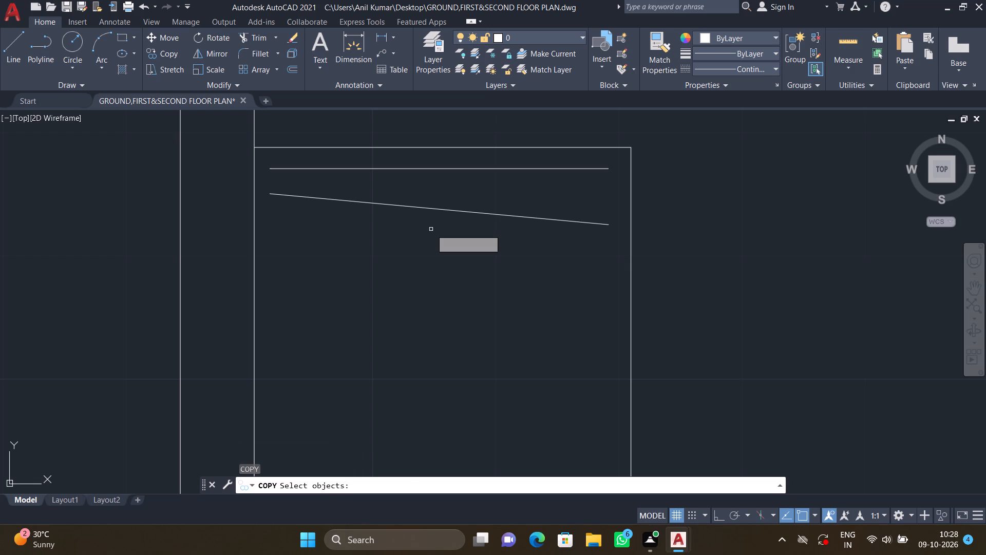
{"action": "key", "text": "F8"}
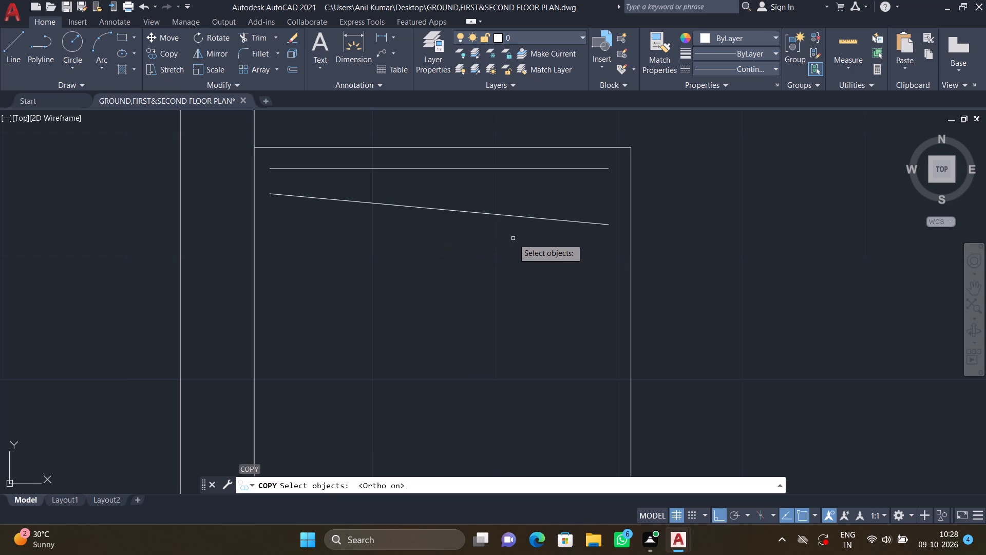
{"action": "left_click", "coordinate": [513, 238]}
{"action": "left_click", "coordinate": [413, 158]}
{"action": "key", "text": "Return"}
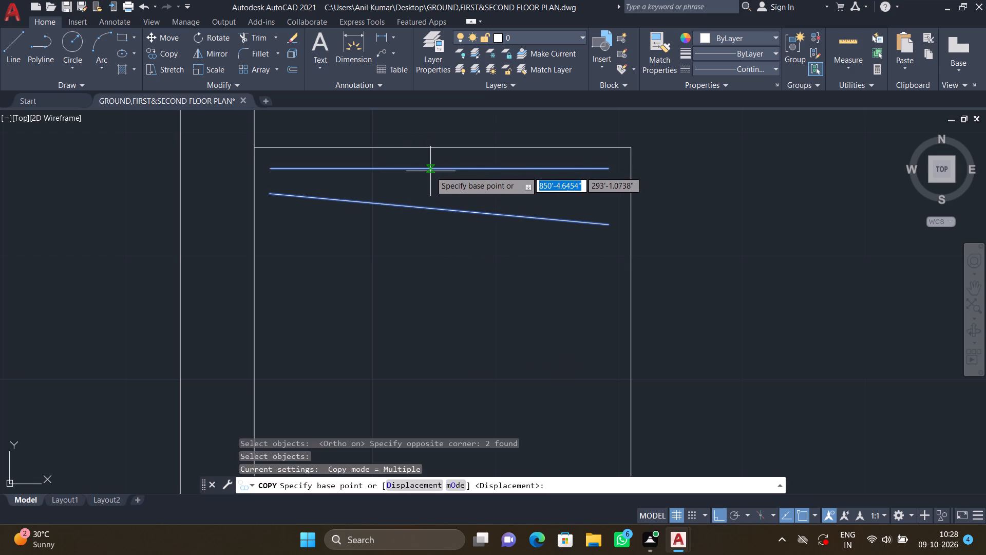
{"action": "left_click", "coordinate": [437, 170]}
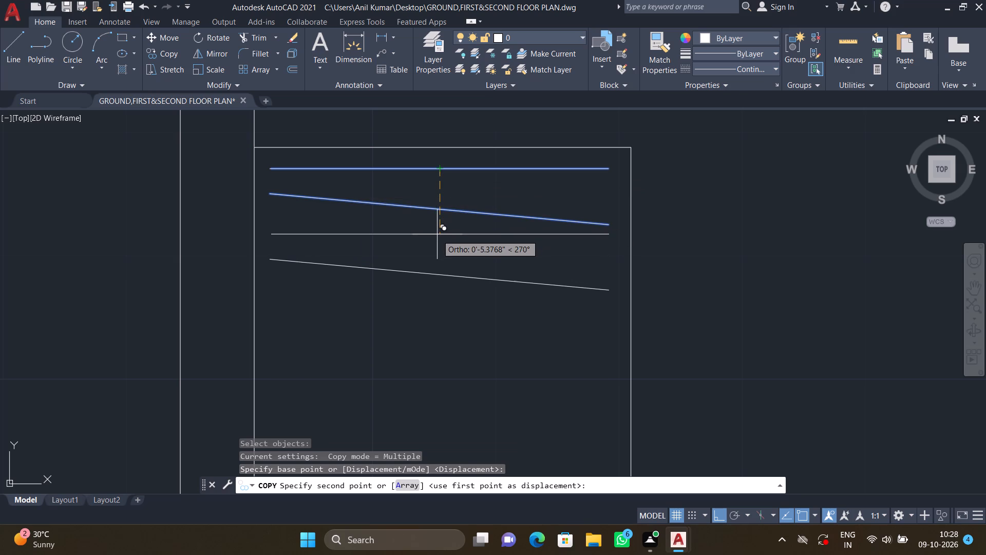
{"action": "key", "text": "a"}
{"action": "key", "text": "Return"}
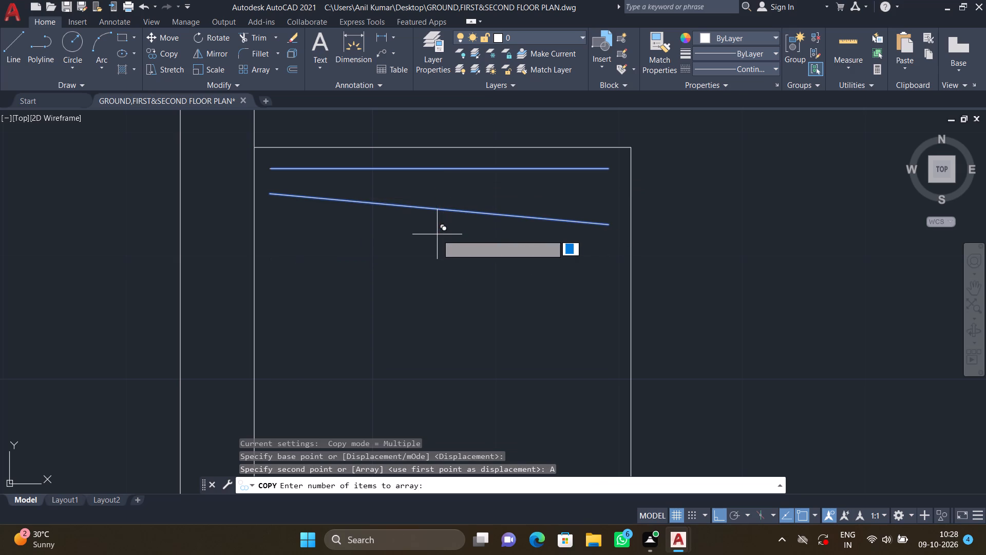
{"action": "scroll", "coordinate": [437, 234], "scroll_direction": "down", "scroll_amount": 2}
{"action": "middle_click_drag", "start_coordinate": [429, 248], "coordinate": [416, 192]}
{"action": "scroll", "coordinate": [416, 192], "scroll_direction": "down", "scroll_amount": 2}
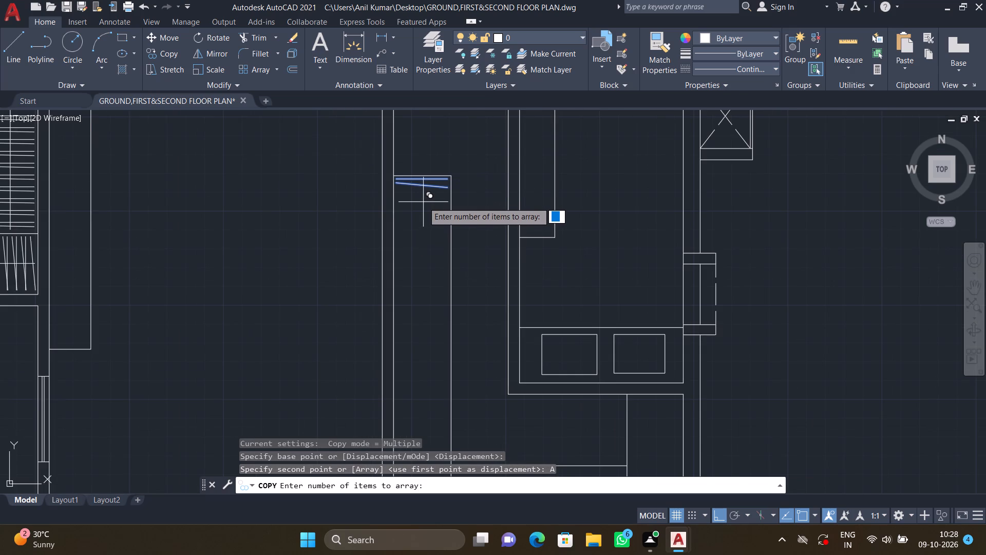
{"action": "scroll", "coordinate": [423, 202], "scroll_direction": "down", "scroll_amount": 1}
{"action": "type", "text": "25"}
{"action": "key", "text": "Return"}
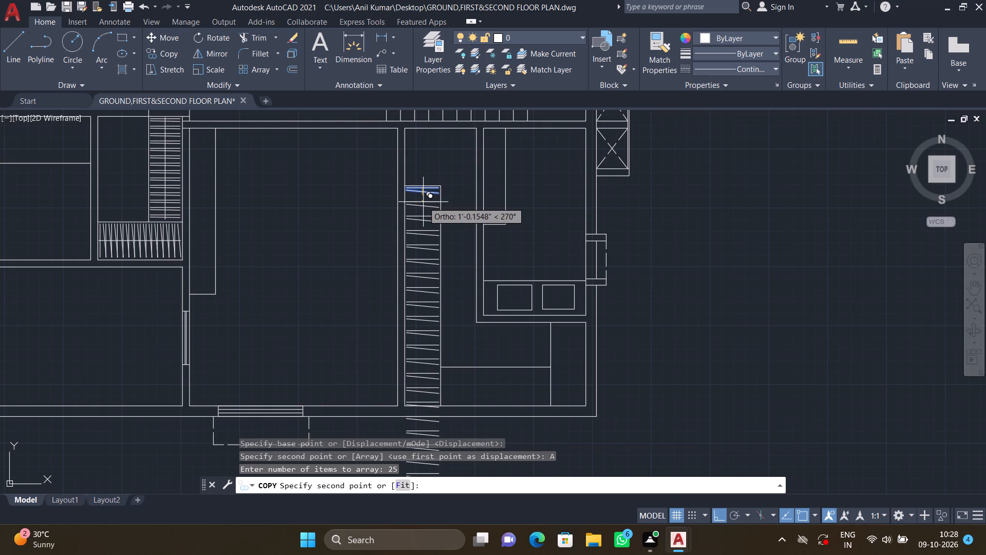
{"action": "middle_click_drag", "start_coordinate": [416, 200], "coordinate": [415, 193]}
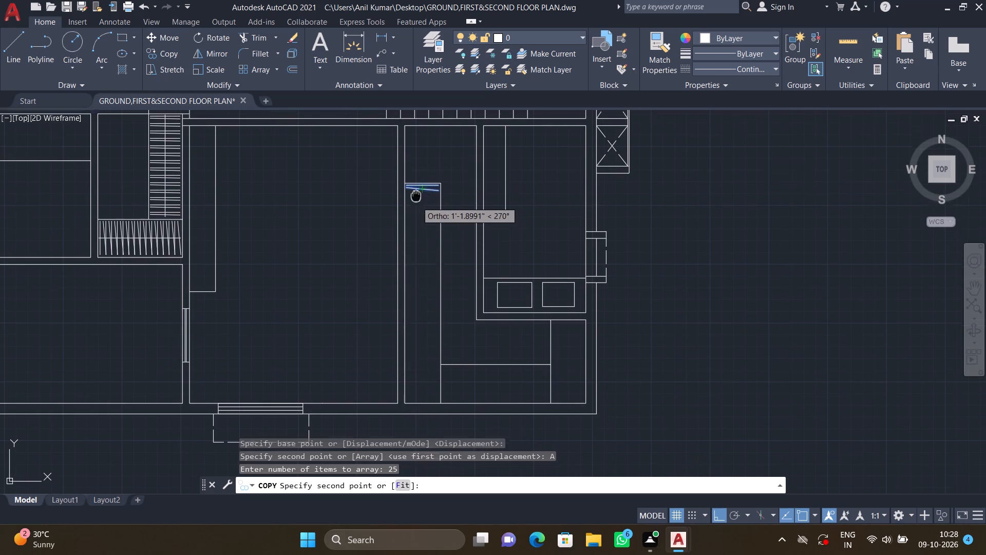
{"action": "middle_click_drag", "start_coordinate": [415, 193], "coordinate": [414, 188]}
{"action": "scroll", "coordinate": [417, 184], "scroll_direction": "up", "scroll_amount": 2}
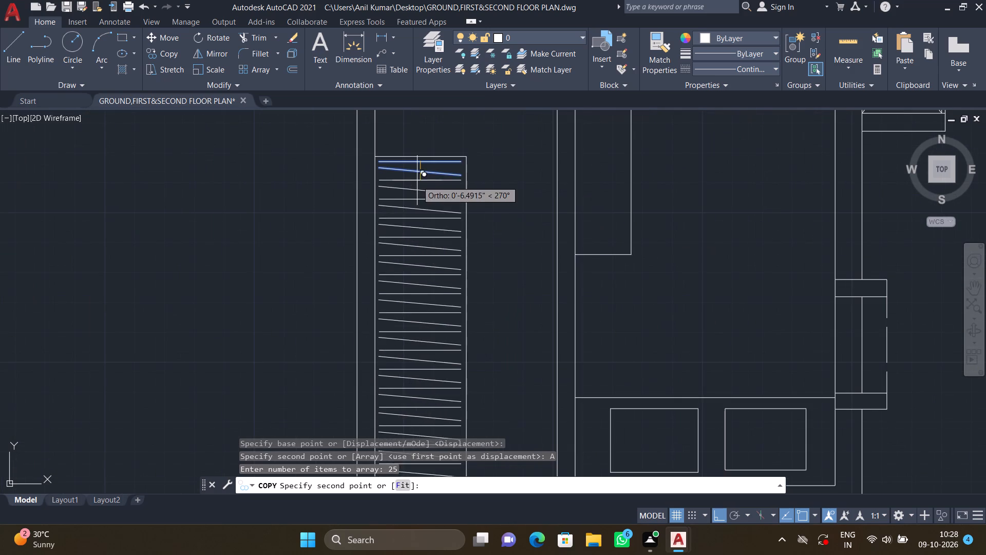
{"action": "middle_click_drag", "start_coordinate": [415, 177], "coordinate": [386, 113]}
{"action": "scroll", "coordinate": [386, 110], "scroll_direction": "down", "scroll_amount": 2}
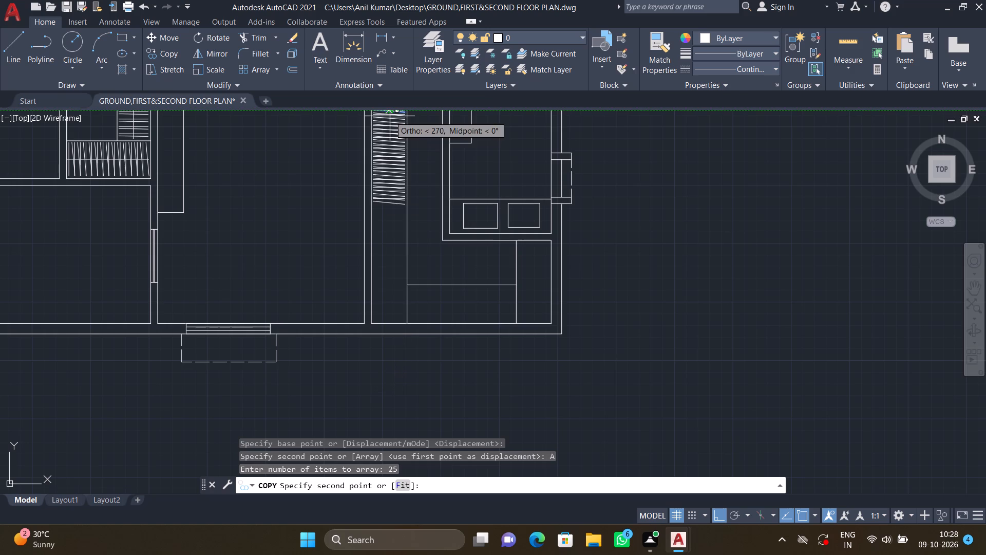
{"action": "middle_click_drag", "start_coordinate": [389, 129], "coordinate": [393, 155]}
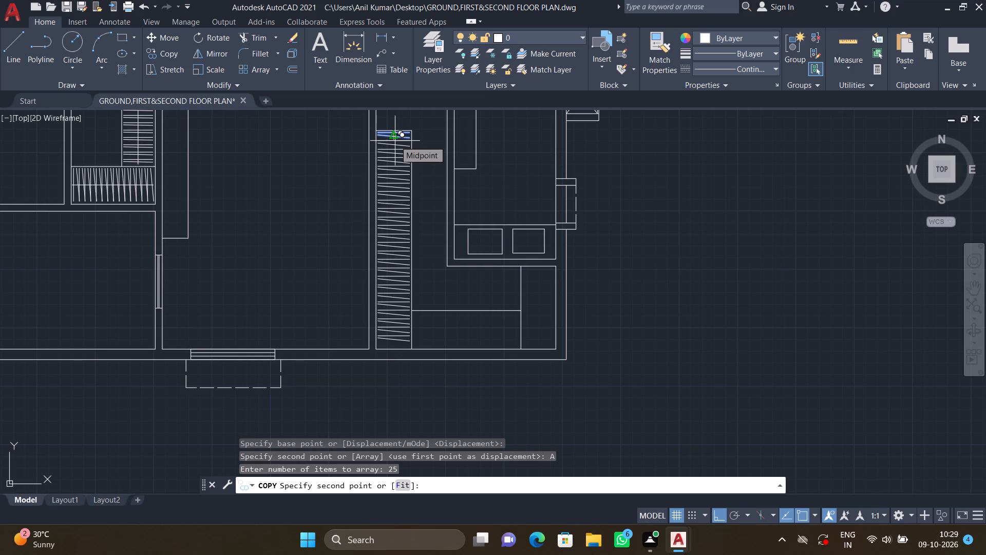
{"action": "left_click", "coordinate": [395, 141]}
{"action": "scroll", "coordinate": [395, 140], "scroll_direction": "up", "scroll_amount": 2}
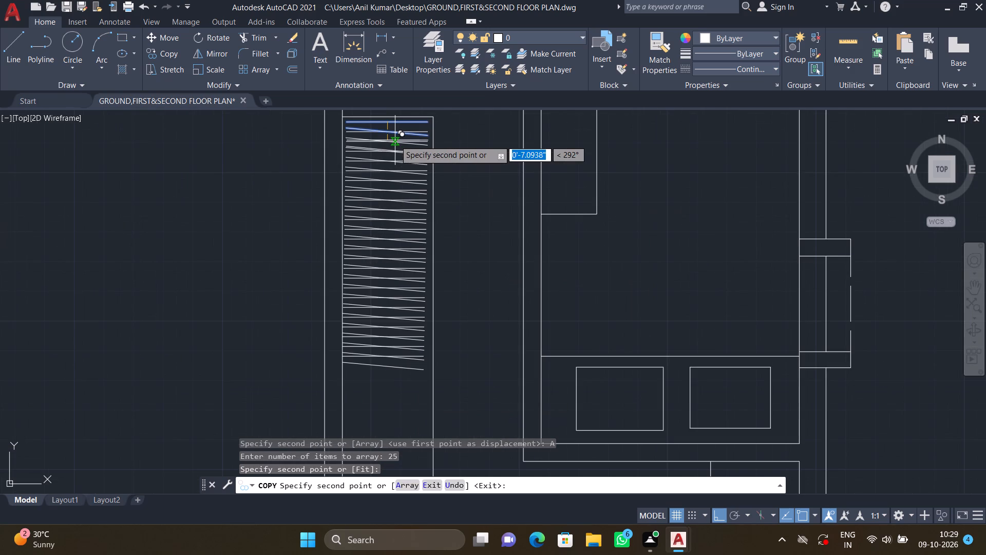
{"action": "scroll", "coordinate": [398, 140], "scroll_direction": "up", "scroll_amount": 2}
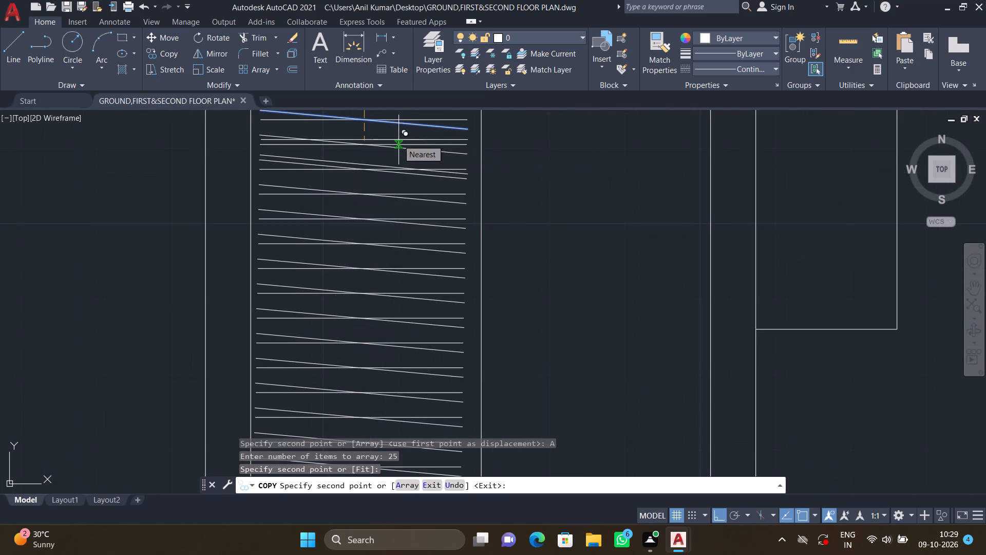
{"action": "scroll", "coordinate": [402, 151], "scroll_direction": "down", "scroll_amount": 4}
{"action": "scroll", "coordinate": [389, 195], "scroll_direction": "down", "scroll_amount": 1}
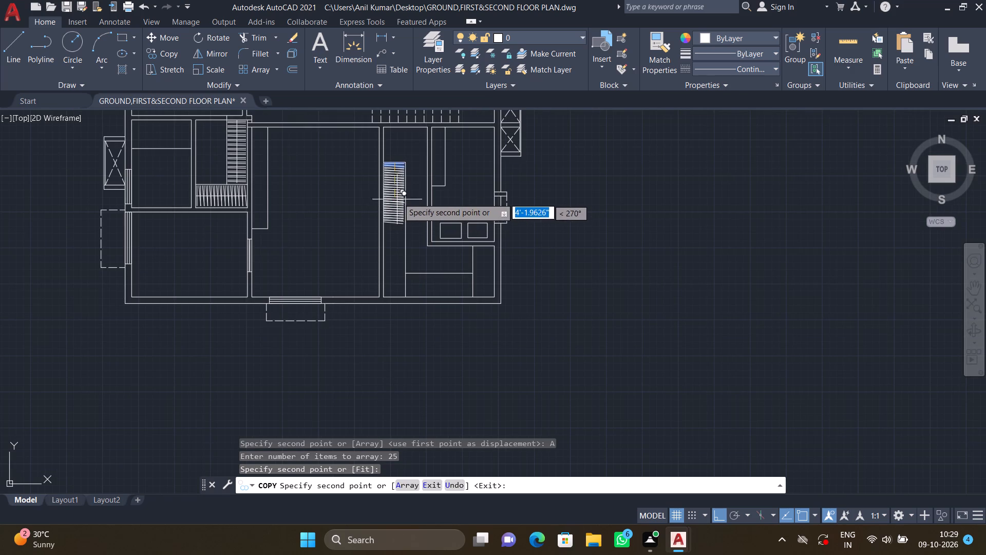
{"action": "key", "text": "Escape"}
Copy the three southernmost hanger lines southward as a 15-item array, filling the rest of the closet strip down to the south wall.
{"action": "middle_click_drag", "start_coordinate": [398, 225], "coordinate": [464, 237]}
{"action": "scroll", "coordinate": [449, 230], "scroll_direction": "up", "scroll_amount": 3}
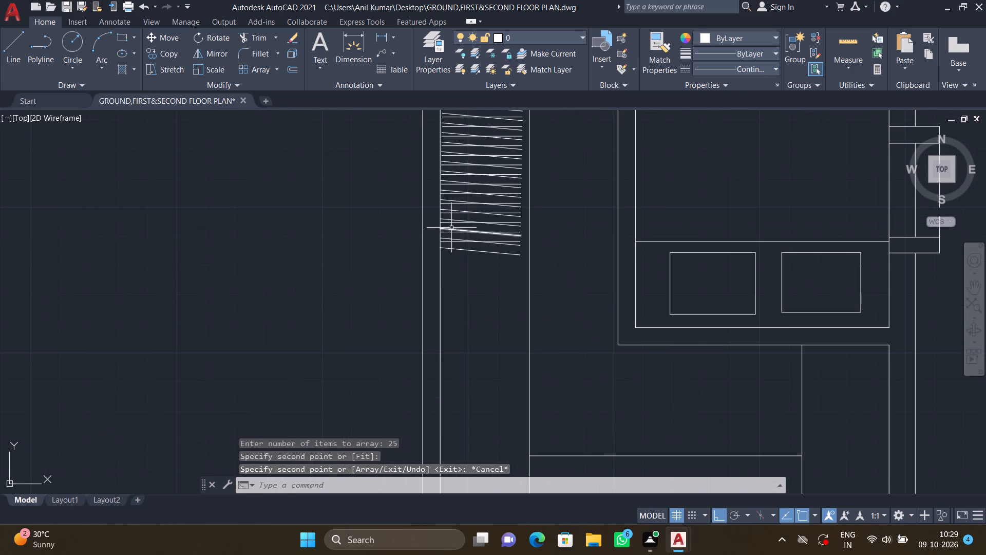
{"action": "scroll", "coordinate": [492, 255], "scroll_direction": "up", "scroll_amount": 2}
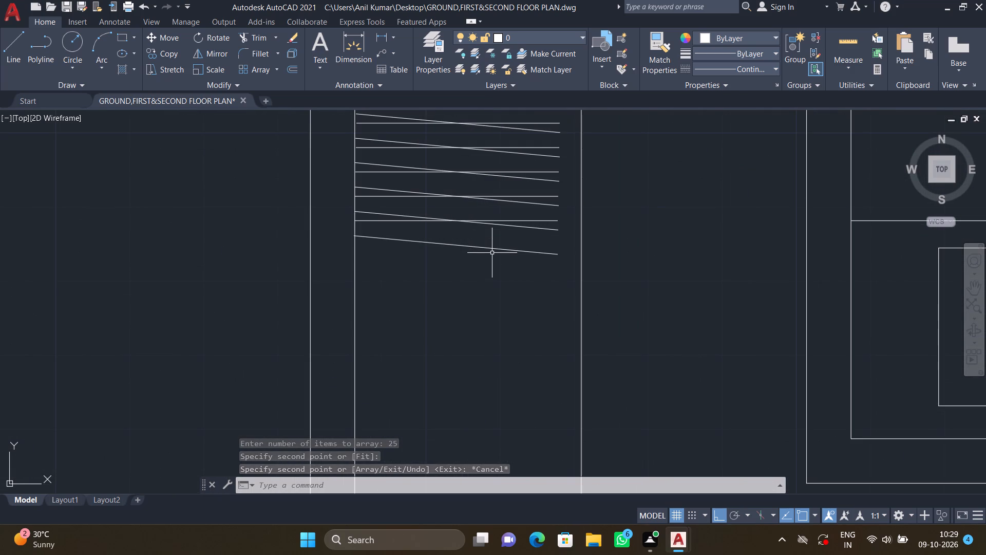
{"action": "key", "text": "c"}
{"action": "key", "text": "o"}
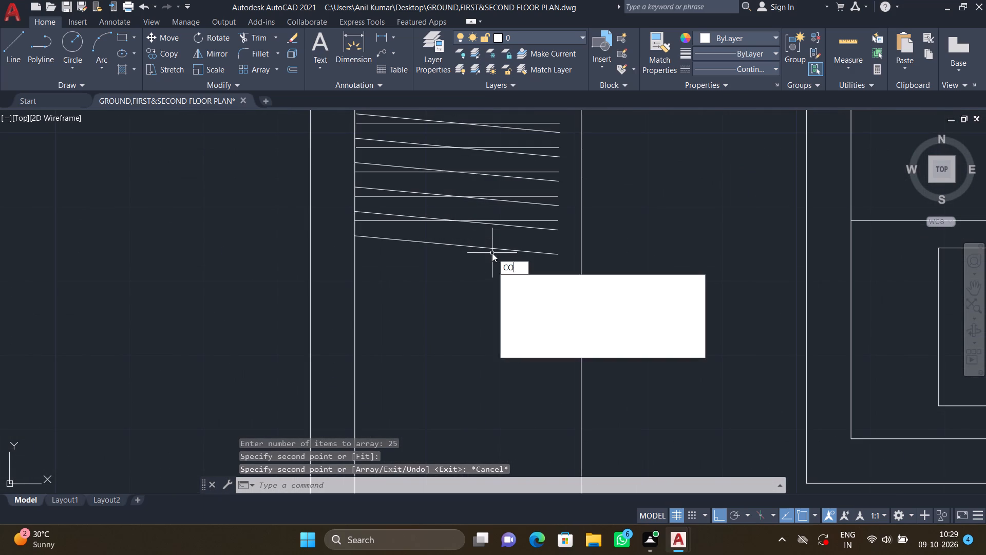
{"action": "key", "text": "Return"}
{"action": "left_click_drag", "start_coordinate": [525, 270], "coordinate": [521, 265]}
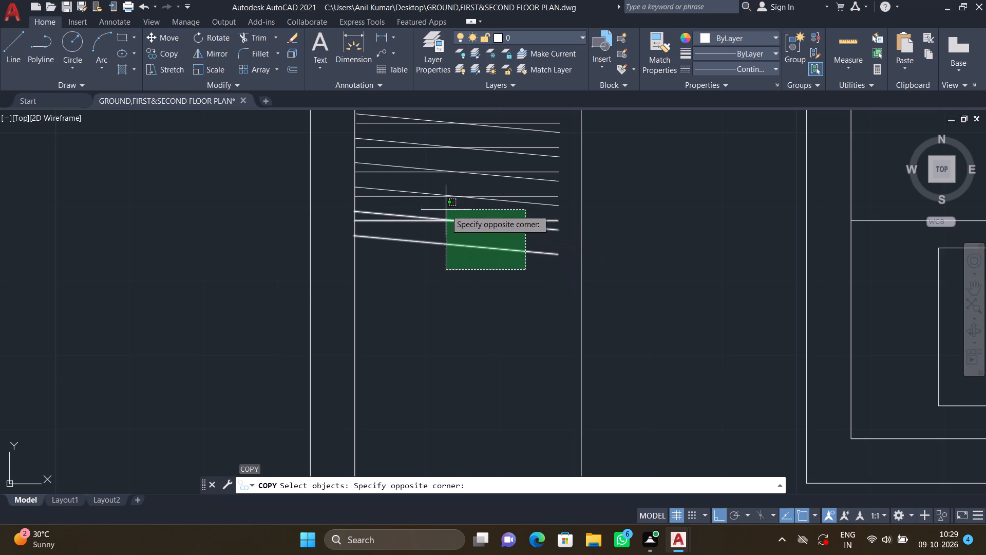
{"action": "left_click", "coordinate": [445, 210]}
{"action": "key", "text": "Return"}
{"action": "left_click", "coordinate": [451, 218]}
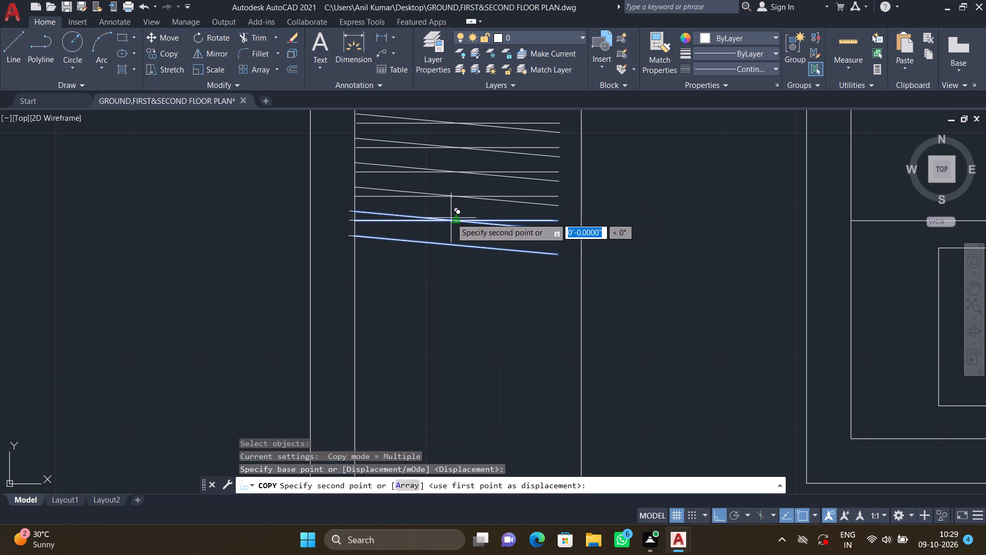
{"action": "key", "text": "a"}
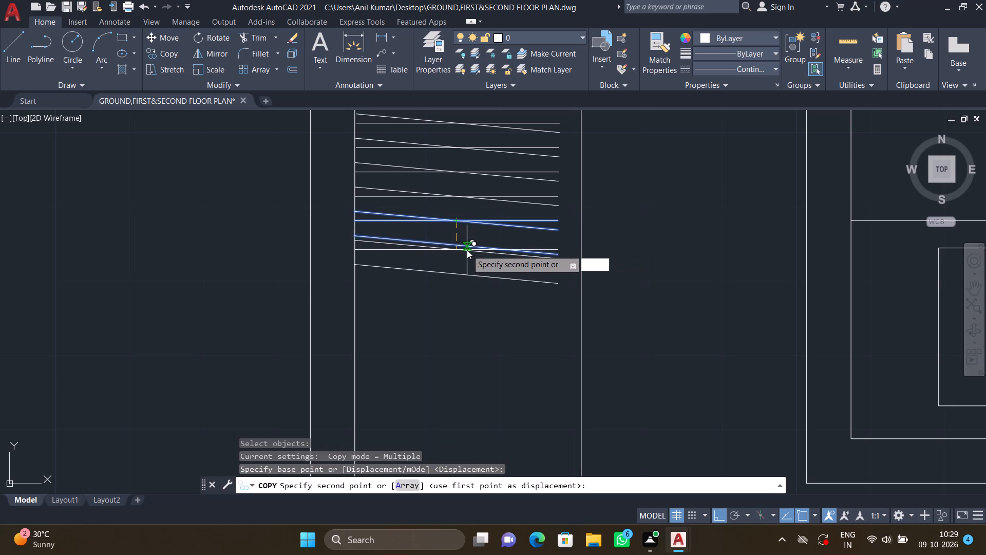
{"action": "key", "text": "Return"}
{"action": "scroll", "coordinate": [467, 249], "scroll_direction": "down", "scroll_amount": 2}
{"action": "middle_click_drag", "start_coordinate": [455, 247], "coordinate": [441, 194]}
{"action": "scroll", "coordinate": [452, 202], "scroll_direction": "down", "scroll_amount": 2}
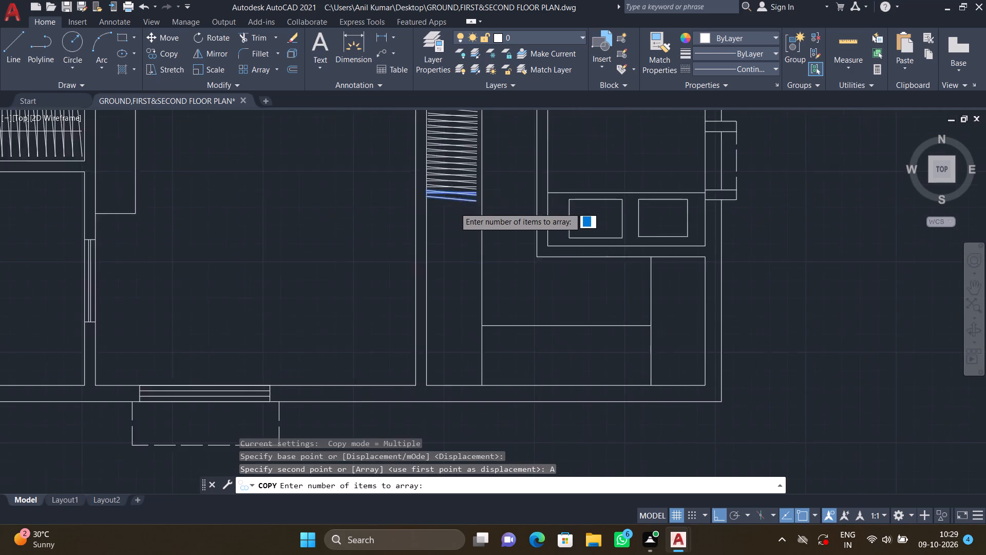
{"action": "scroll", "coordinate": [454, 209], "scroll_direction": "up", "scroll_amount": 1}
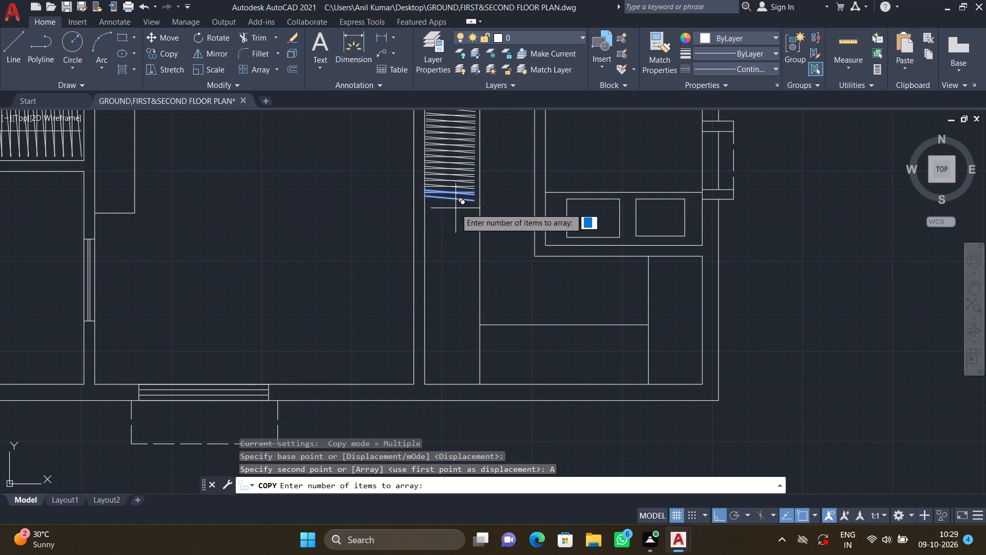
{"action": "type", "text": "15"}
{"action": "key", "text": "Return"}
{"action": "scroll", "coordinate": [454, 209], "scroll_direction": "up", "scroll_amount": 1}
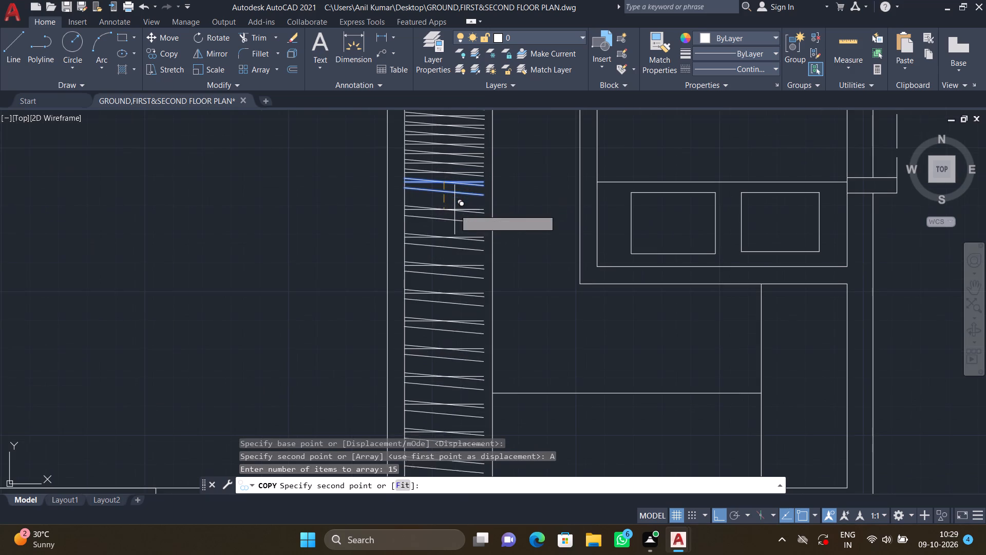
{"action": "middle_click_drag", "start_coordinate": [451, 206], "coordinate": [447, 190]}
{"action": "middle_click_drag", "start_coordinate": [452, 189], "coordinate": [439, 158]}
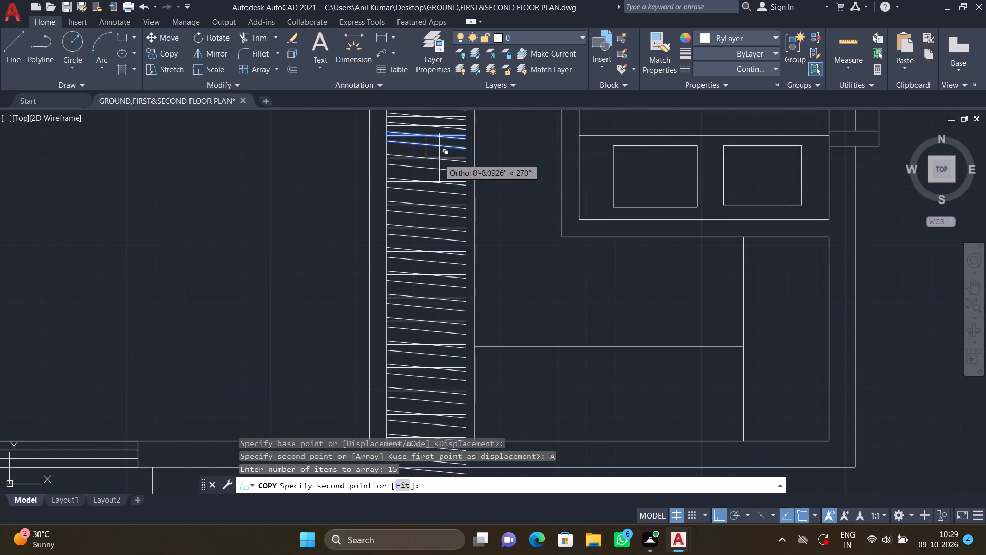
{"action": "scroll", "coordinate": [447, 156], "scroll_direction": "down", "scroll_amount": 1}
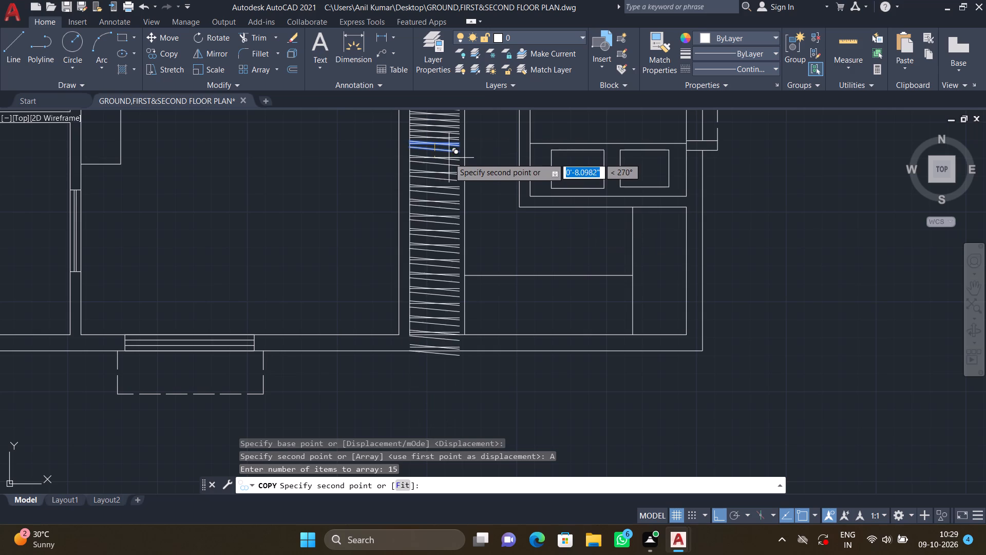
{"action": "scroll", "coordinate": [446, 160], "scroll_direction": "up", "scroll_amount": 1}
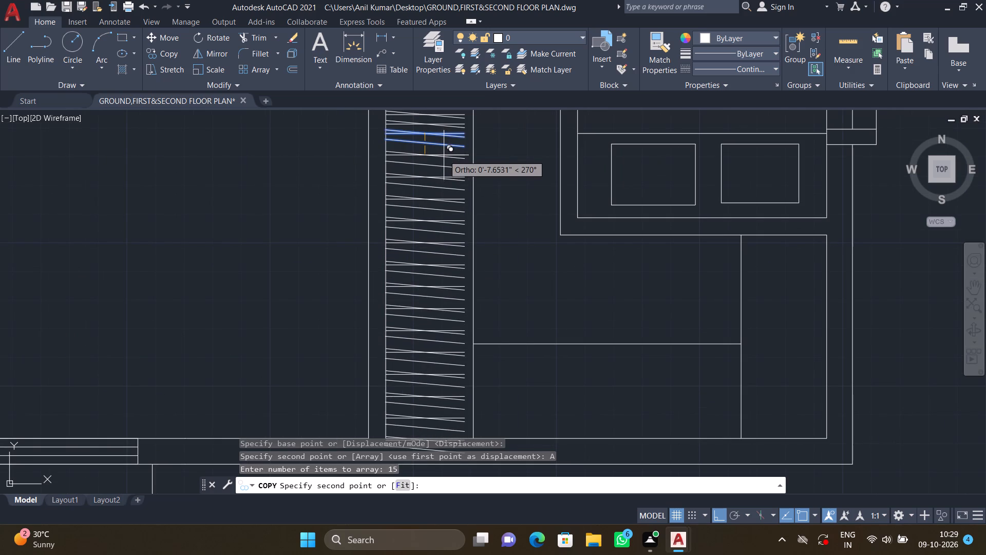
{"action": "left_click", "coordinate": [444, 154]}
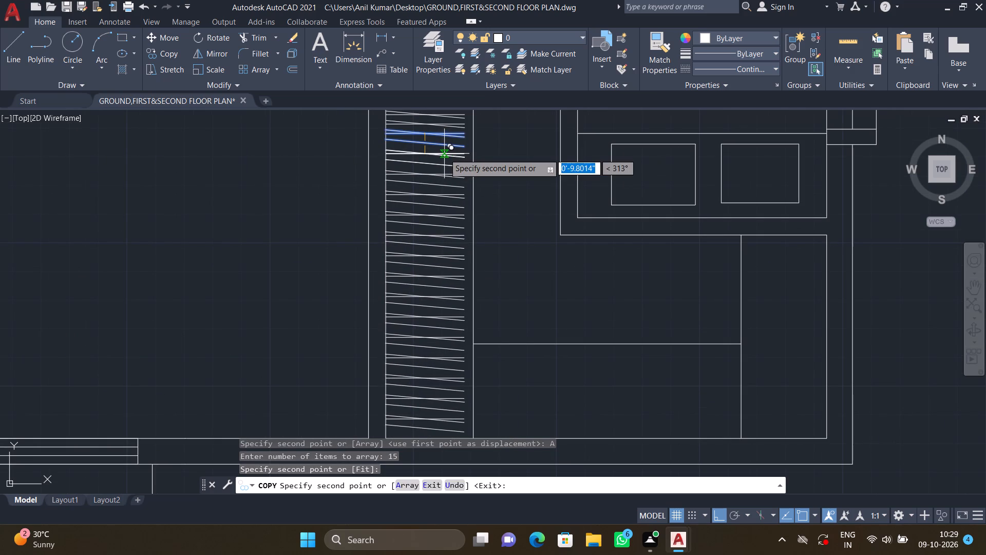
{"action": "key", "text": "Return"}
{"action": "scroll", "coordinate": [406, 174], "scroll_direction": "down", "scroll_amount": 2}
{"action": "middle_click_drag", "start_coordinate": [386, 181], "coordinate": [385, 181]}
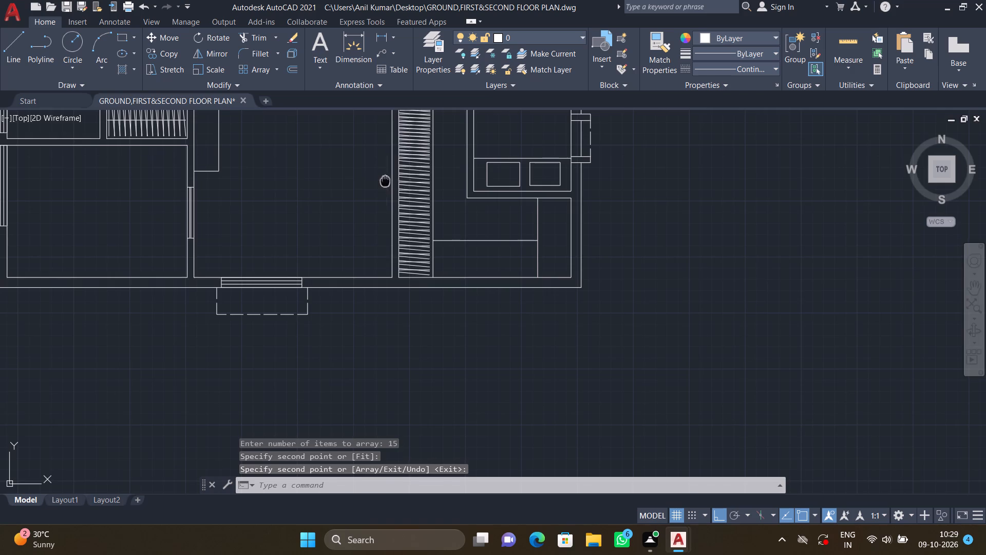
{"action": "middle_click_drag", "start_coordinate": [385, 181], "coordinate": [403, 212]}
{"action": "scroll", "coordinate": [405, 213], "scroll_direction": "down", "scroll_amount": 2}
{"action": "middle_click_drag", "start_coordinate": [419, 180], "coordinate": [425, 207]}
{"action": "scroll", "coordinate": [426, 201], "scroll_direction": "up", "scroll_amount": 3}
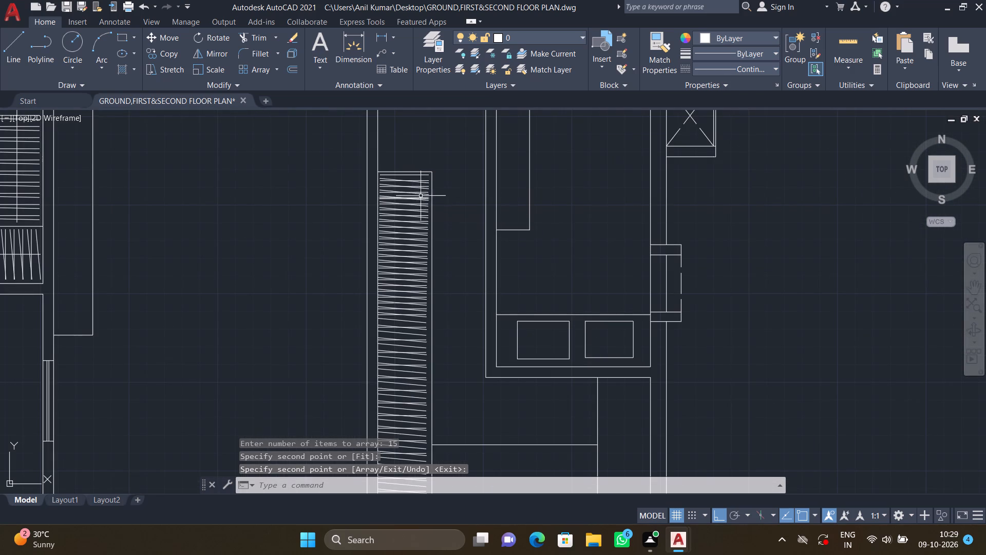
Draw a vertical rod line about 15'-5" long through the middle of the hanger lines, from the strip's north edge to near the south wall.
{"action": "scroll", "coordinate": [414, 191], "scroll_direction": "up", "scroll_amount": 1}
{"action": "middle_click_drag", "start_coordinate": [409, 186], "coordinate": [372, 147]}
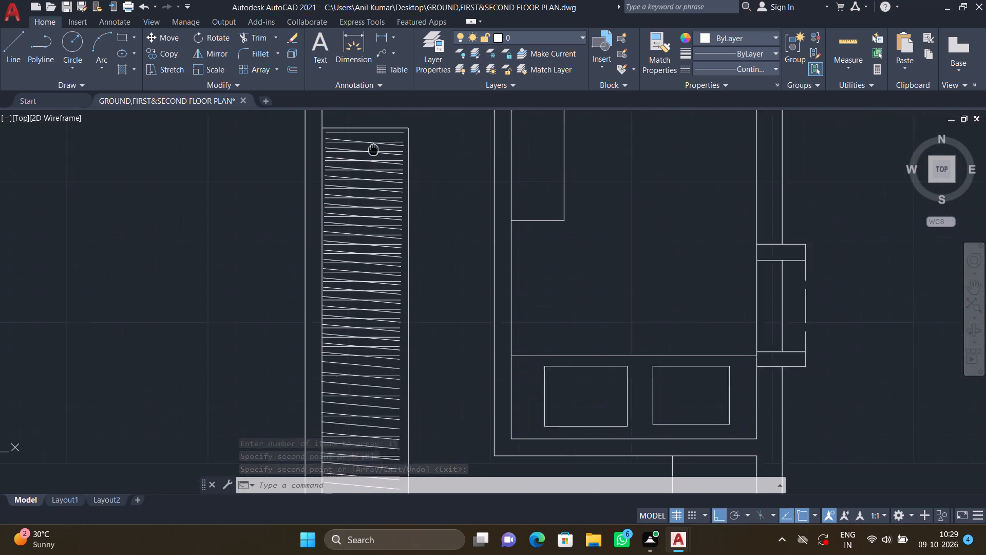
{"action": "middle_click_drag", "start_coordinate": [372, 147], "coordinate": [368, 143]}
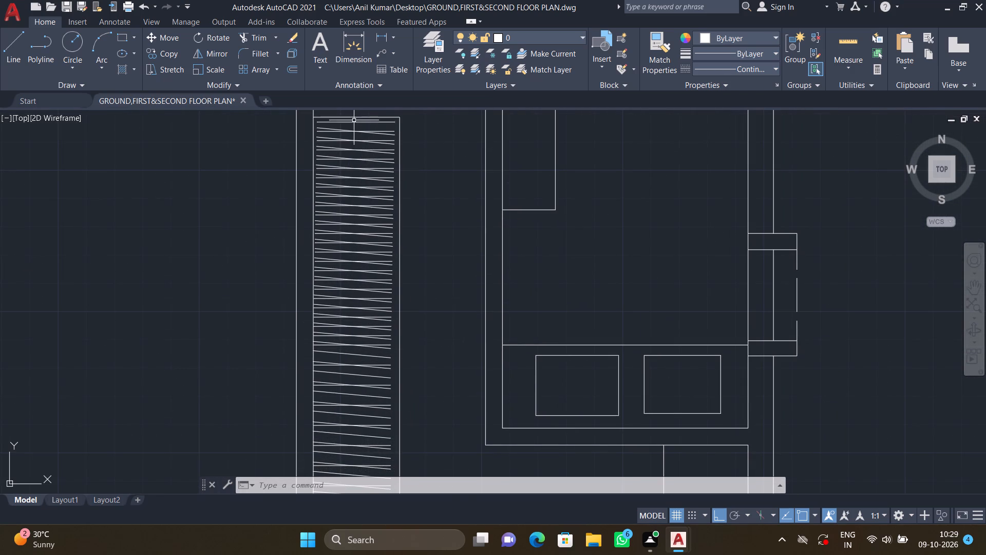
{"action": "key", "text": "l"}
{"action": "key", "text": "Return"}
{"action": "scroll", "coordinate": [351, 123], "scroll_direction": "up", "scroll_amount": 2}
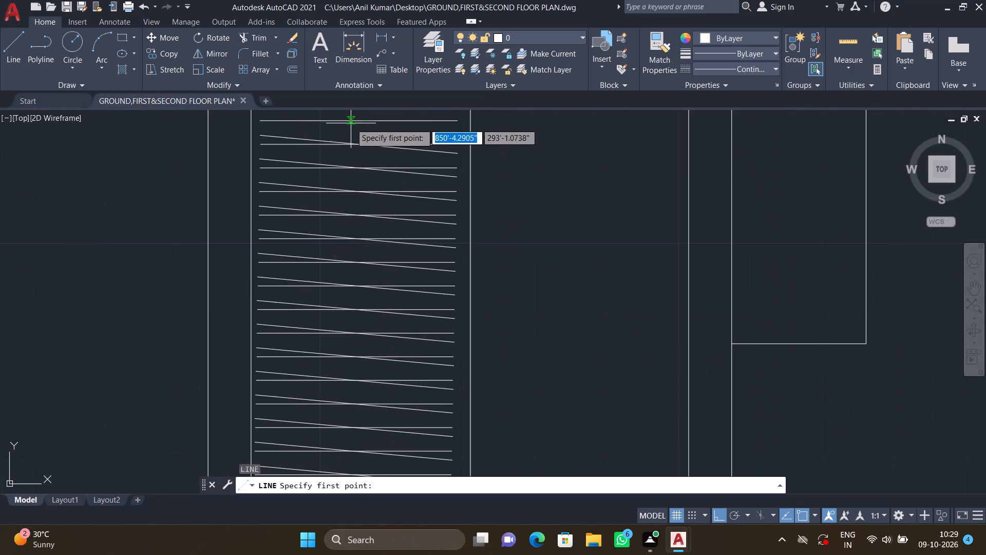
{"action": "middle_click_drag", "start_coordinate": [351, 137], "coordinate": [365, 197]}
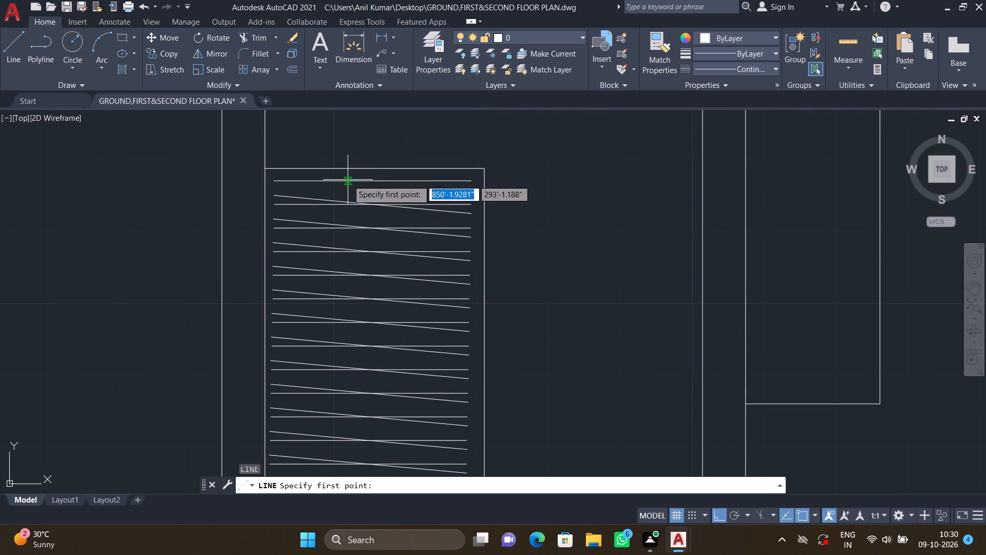
{"action": "scroll", "coordinate": [371, 180], "scroll_direction": "up", "scroll_amount": 1}
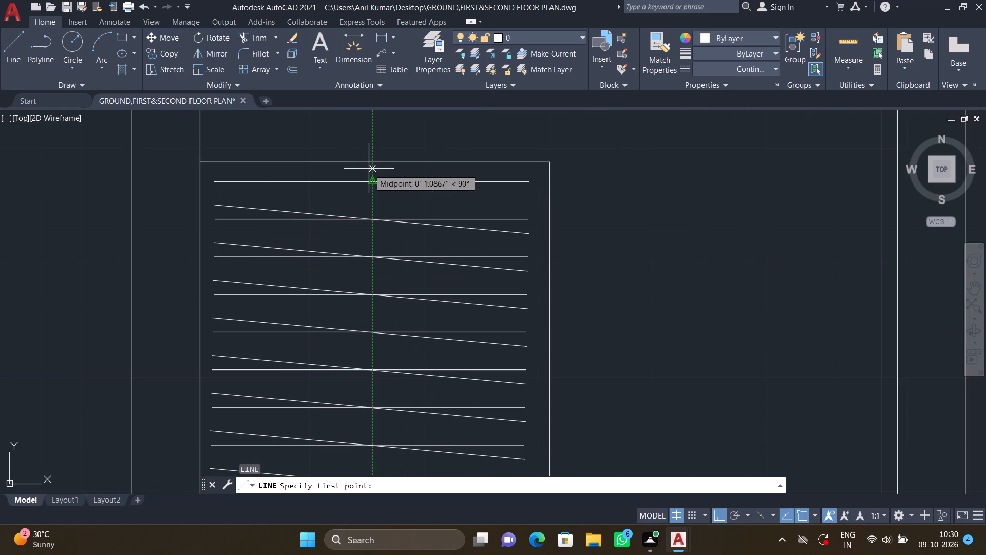
{"action": "left_click", "coordinate": [372, 169]}
{"action": "scroll", "coordinate": [373, 241], "scroll_direction": "down", "scroll_amount": 3}
{"action": "middle_click_drag", "start_coordinate": [369, 301], "coordinate": [359, 218]}
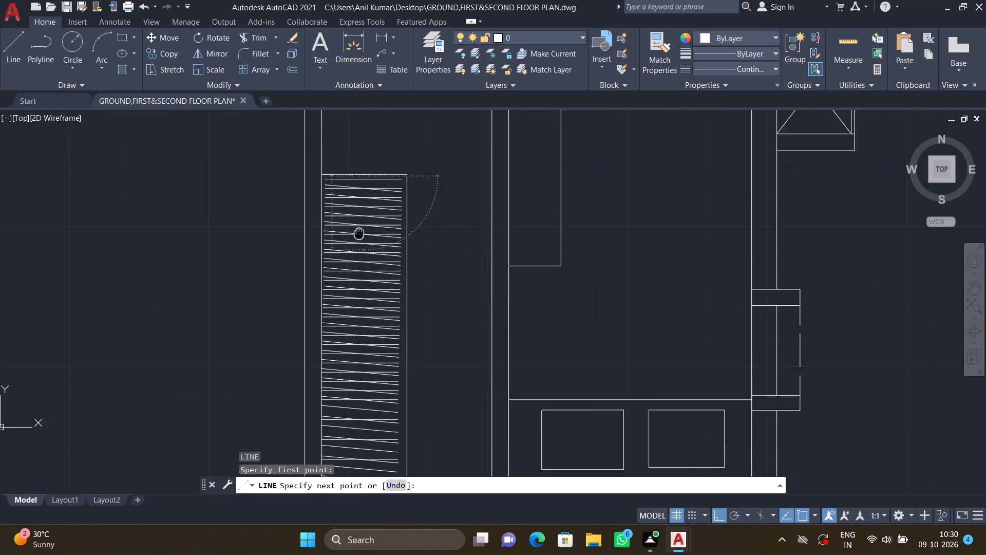
{"action": "middle_click_drag", "start_coordinate": [359, 218], "coordinate": [359, 201]}
{"action": "scroll", "coordinate": [359, 196], "scroll_direction": "down", "scroll_amount": 2}
{"action": "scroll", "coordinate": [361, 250], "scroll_direction": "up", "scroll_amount": 1}
{"action": "middle_click_drag", "start_coordinate": [357, 262], "coordinate": [354, 212]}
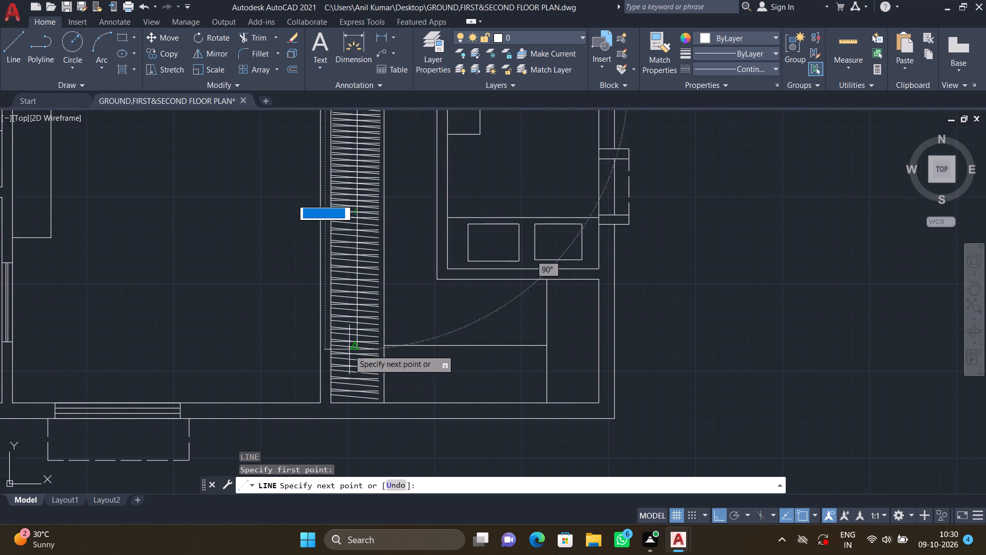
{"action": "scroll", "coordinate": [325, 385], "scroll_direction": "up", "scroll_amount": 2}
{"action": "middle_click_drag", "start_coordinate": [367, 393], "coordinate": [338, 314]}
{"action": "scroll", "coordinate": [367, 351], "scroll_direction": "up", "scroll_amount": 3}
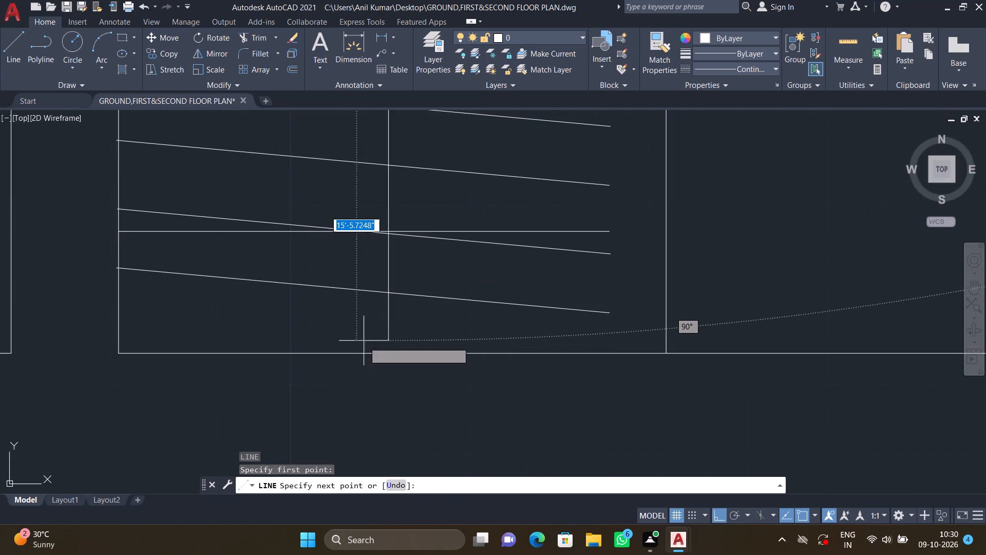
{"action": "left_click", "coordinate": [389, 326]}
{"action": "key", "text": "Return"}
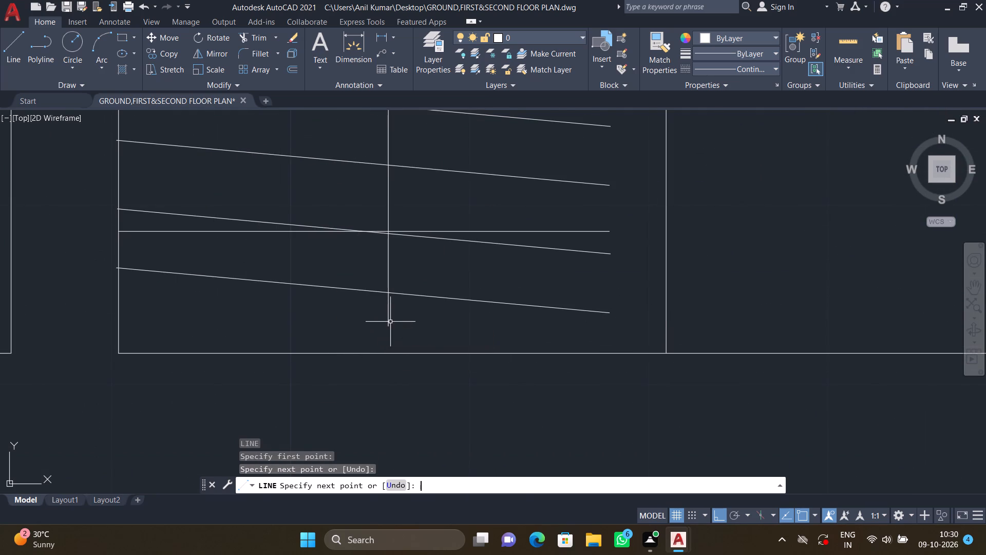
Draw a vertical hanger line about 2'-5" long just inside the west edge of the closet space east of the strip.
{"action": "scroll", "coordinate": [490, 270], "scroll_direction": "down", "scroll_amount": 4}
{"action": "scroll", "coordinate": [479, 190], "scroll_direction": "down", "scroll_amount": 2}
{"action": "middle_click_drag", "start_coordinate": [472, 252], "coordinate": [443, 297]}
{"action": "scroll", "coordinate": [443, 298], "scroll_direction": "down", "scroll_amount": 1}
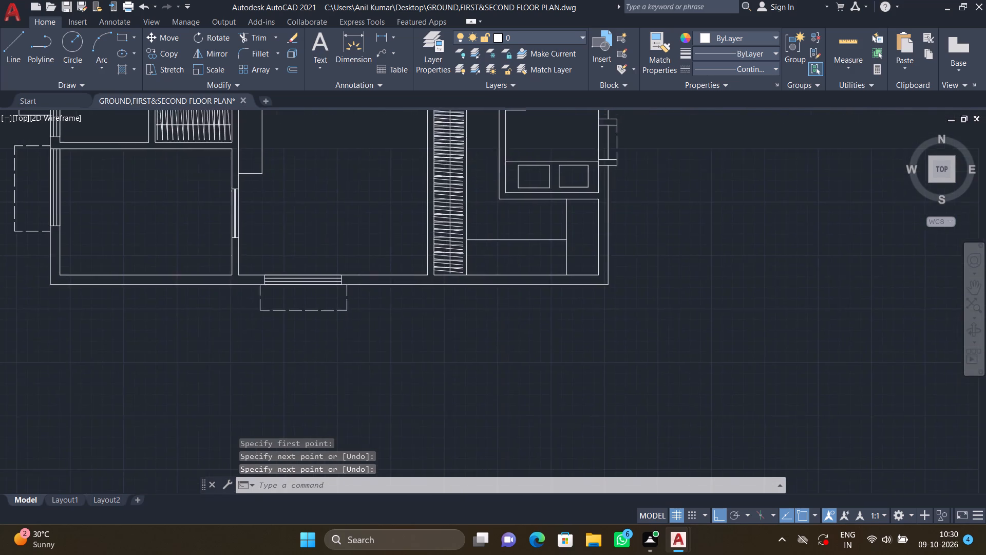
{"action": "scroll", "coordinate": [449, 286], "scroll_direction": "down", "scroll_amount": 2}
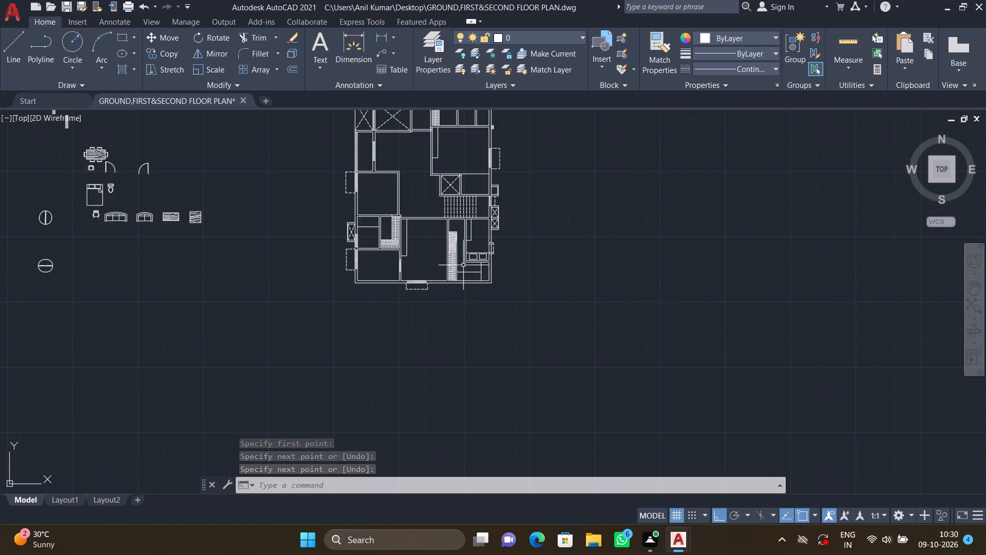
{"action": "scroll", "coordinate": [461, 279], "scroll_direction": "up", "scroll_amount": 2}
{"action": "middle_click_drag", "start_coordinate": [449, 267], "coordinate": [481, 250]}
{"action": "scroll", "coordinate": [489, 242], "scroll_direction": "up", "scroll_amount": 3}
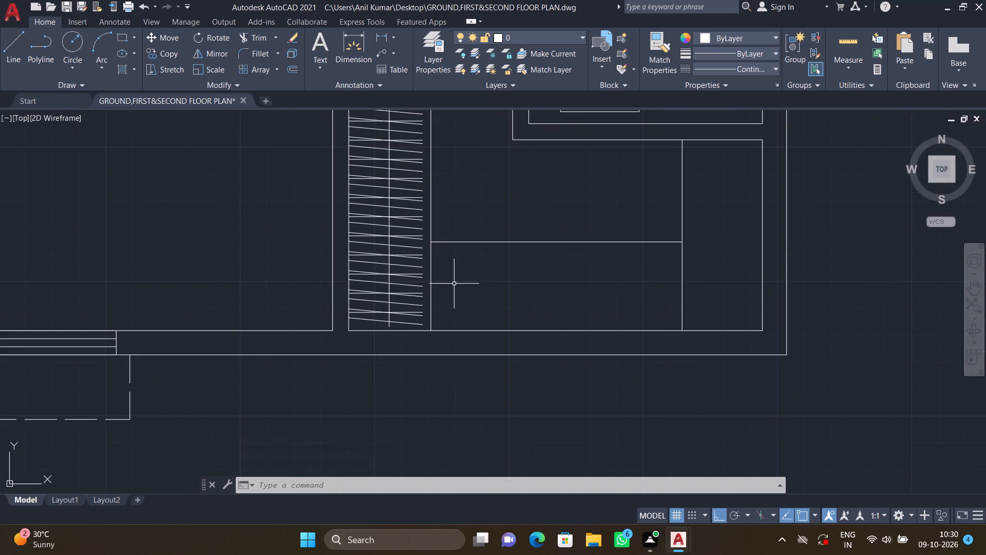
{"action": "middle_click_drag", "start_coordinate": [454, 284], "coordinate": [424, 287]}
{"action": "scroll", "coordinate": [426, 273], "scroll_direction": "up", "scroll_amount": 2}
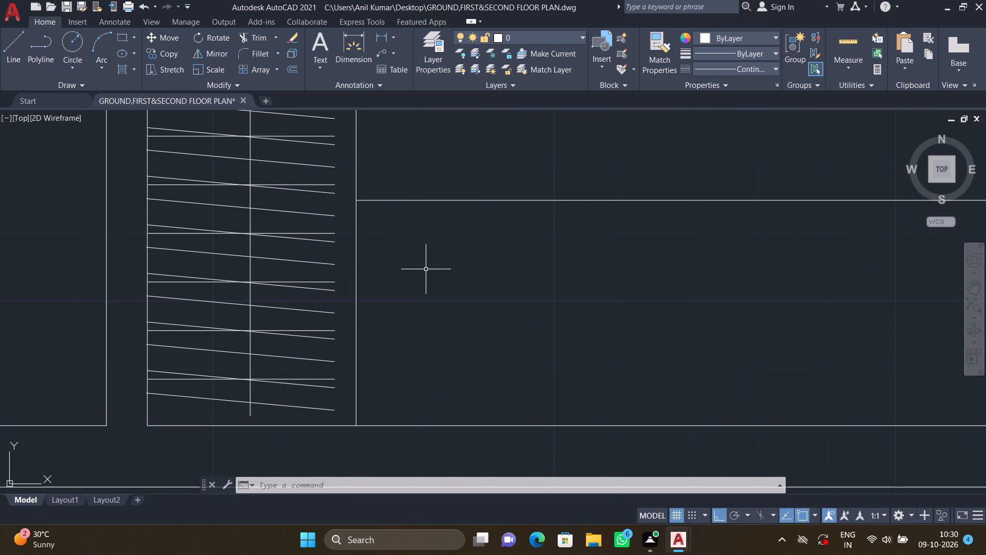
{"action": "key", "text": "l"}
{"action": "key", "text": "Return"}
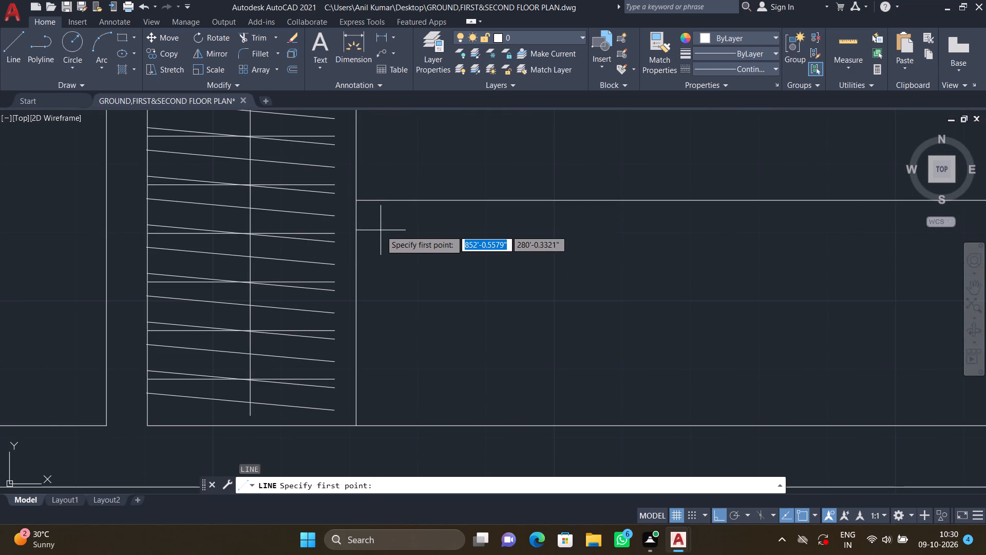
{"action": "scroll", "coordinate": [381, 229], "scroll_direction": "up", "scroll_amount": 1}
{"action": "left_click_drag", "start_coordinate": [360, 198], "coordinate": [361, 205]}
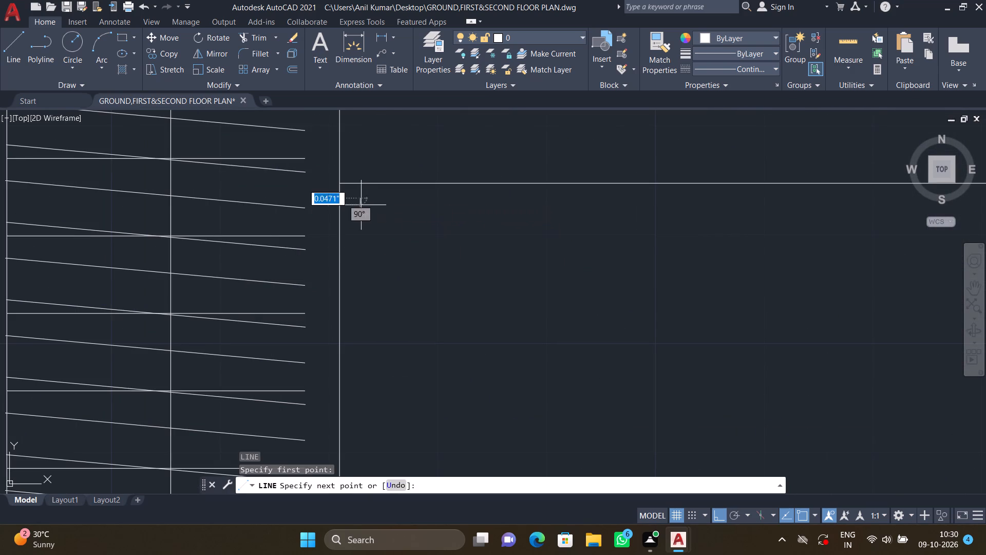
{"action": "scroll", "coordinate": [362, 279], "scroll_direction": "down", "scroll_amount": 2}
{"action": "middle_click_drag", "start_coordinate": [374, 306], "coordinate": [374, 254]}
{"action": "scroll", "coordinate": [370, 287], "scroll_direction": "down", "scroll_amount": 1}
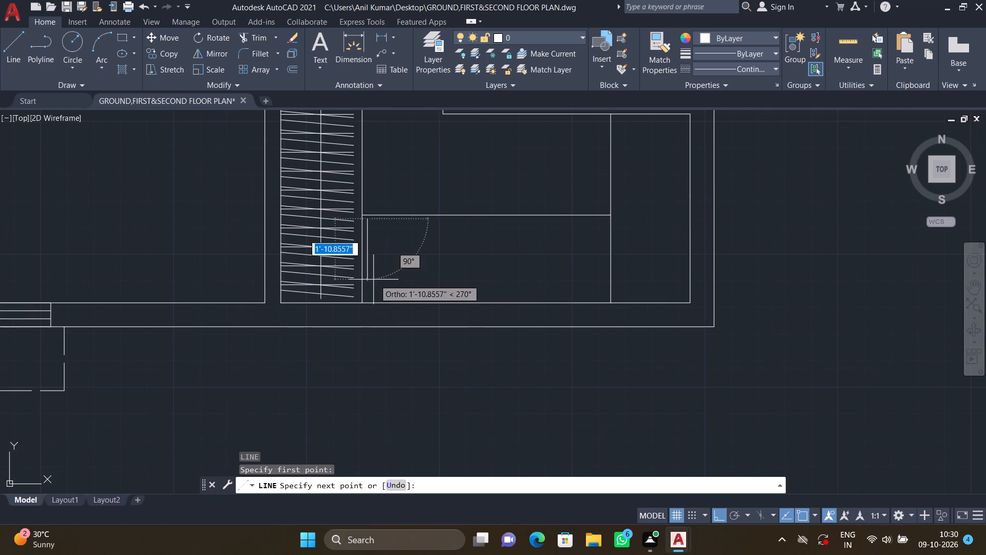
{"action": "scroll", "coordinate": [373, 279], "scroll_direction": "up", "scroll_amount": 3}
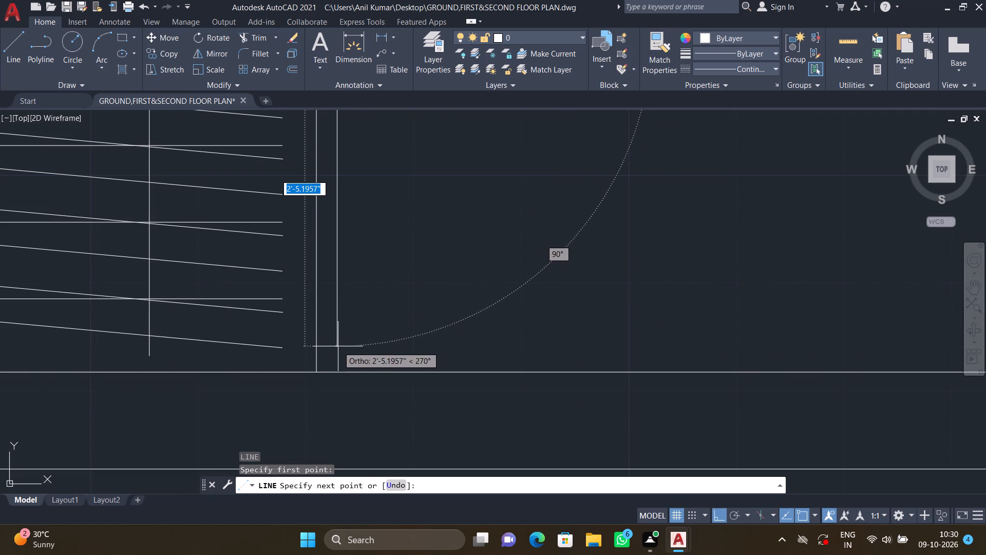
{"action": "left_click", "coordinate": [338, 346]}
{"action": "key", "text": "Return"}
Turn Ortho mode off.
{"action": "middle_click_drag", "start_coordinate": [371, 284], "coordinate": [333, 343]}
{"action": "scroll", "coordinate": [337, 316], "scroll_direction": "down", "scroll_amount": 1}
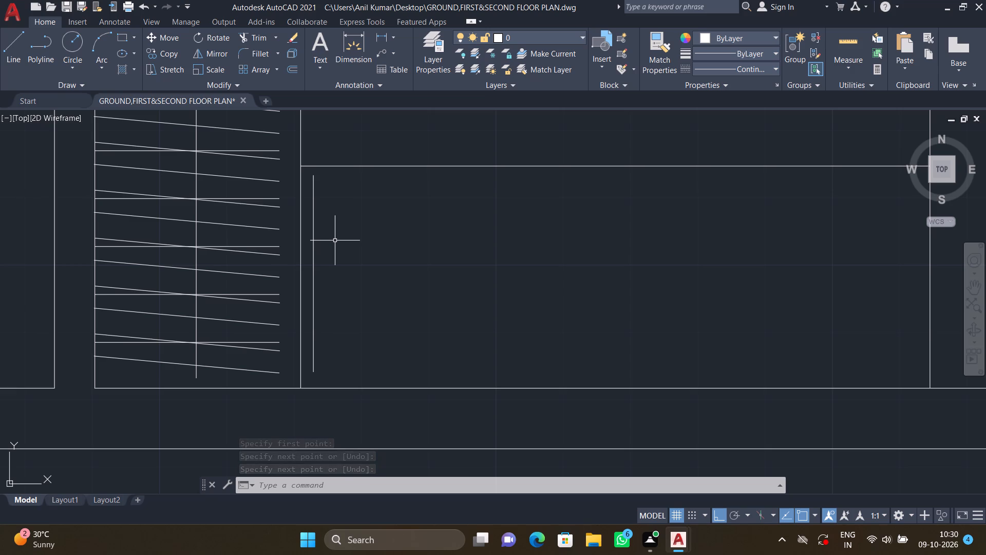
{"action": "key", "text": "F8"}
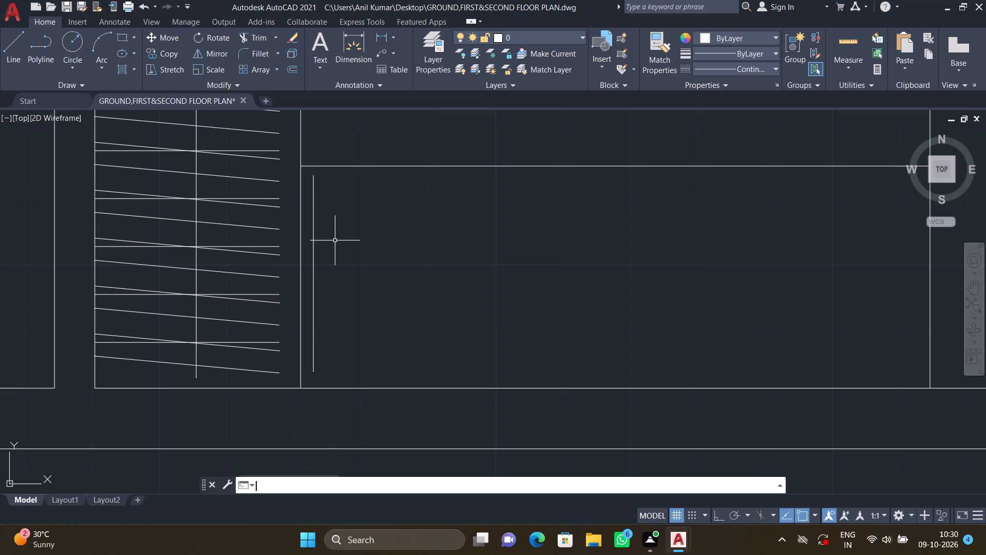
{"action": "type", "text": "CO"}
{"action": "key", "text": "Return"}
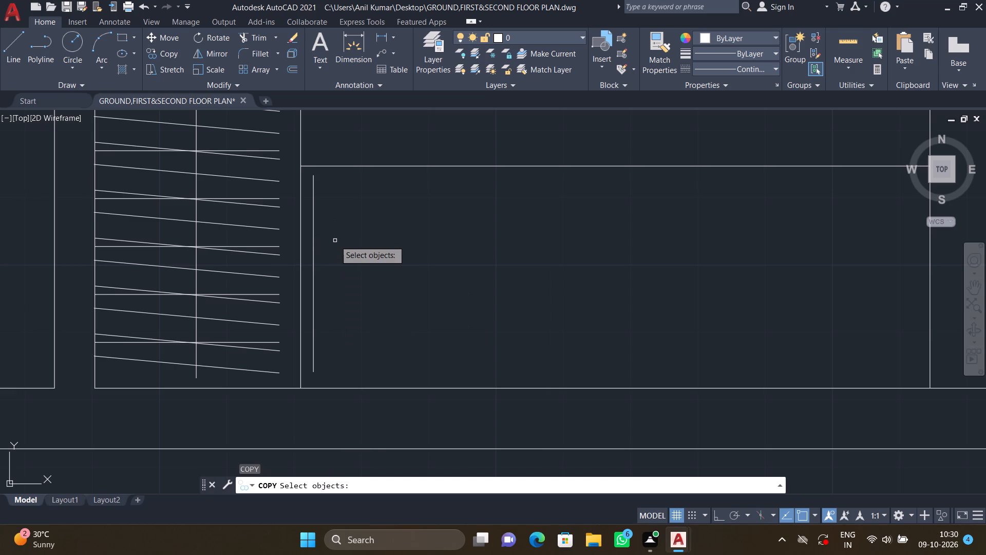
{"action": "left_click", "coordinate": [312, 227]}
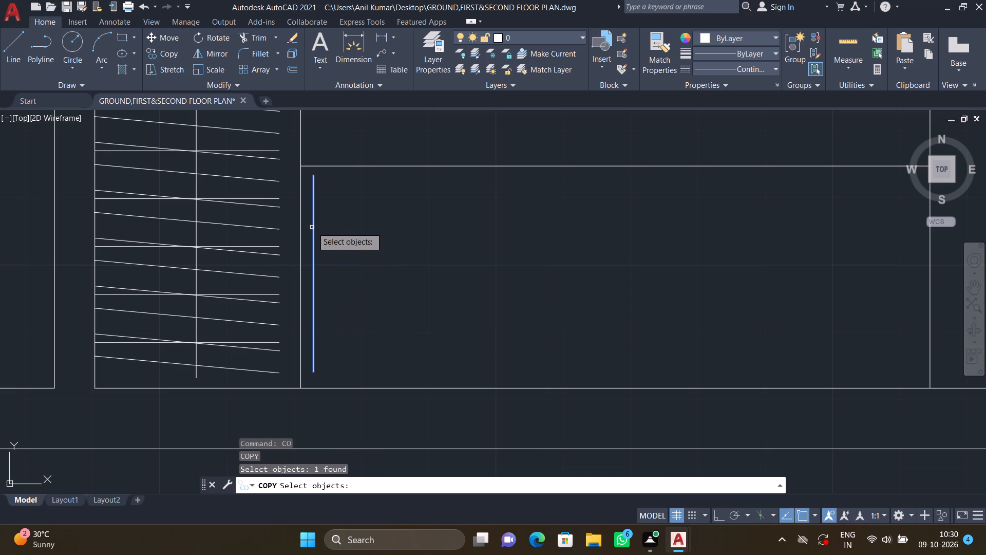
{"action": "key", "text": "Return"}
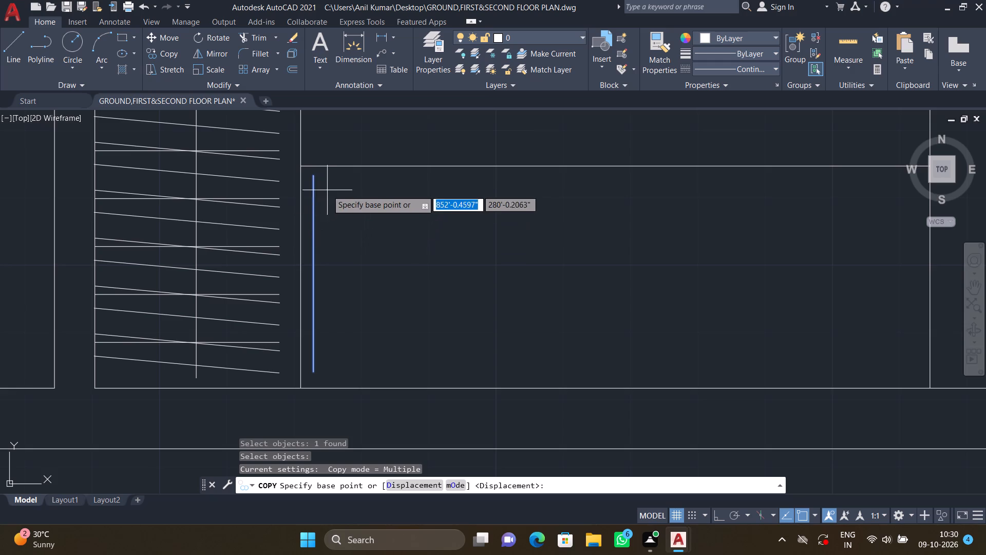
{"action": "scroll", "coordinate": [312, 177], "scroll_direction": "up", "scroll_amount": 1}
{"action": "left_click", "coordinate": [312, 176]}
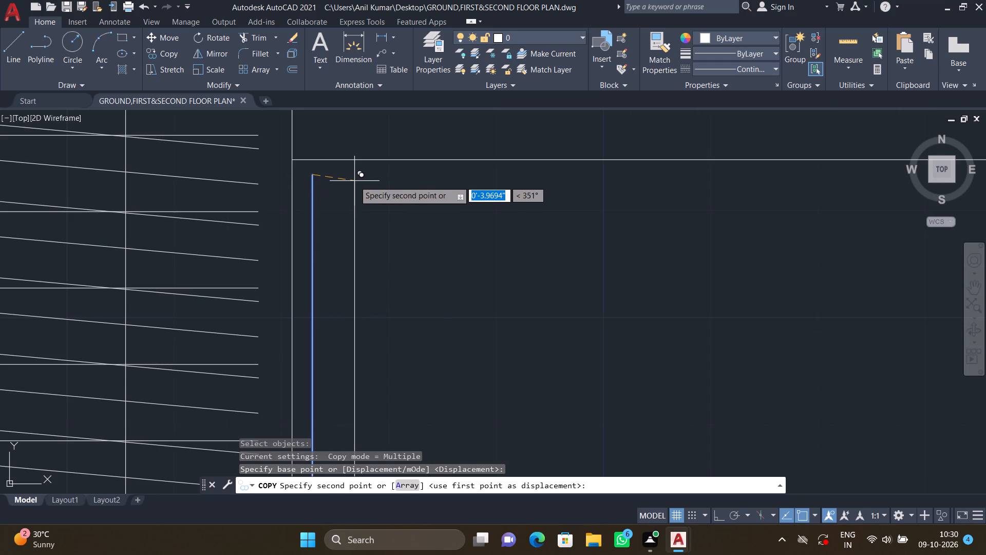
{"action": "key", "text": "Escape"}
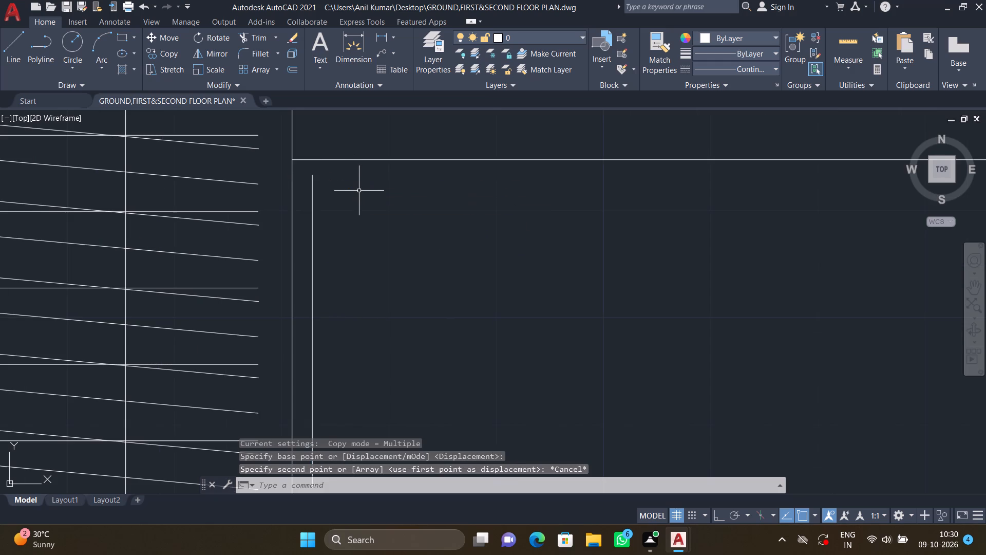
Draw a slanted line about 2'-5" long just east of the vertical hanger line, leaning east toward its south end.
{"action": "key", "text": "l"}
{"action": "key", "text": "Return"}
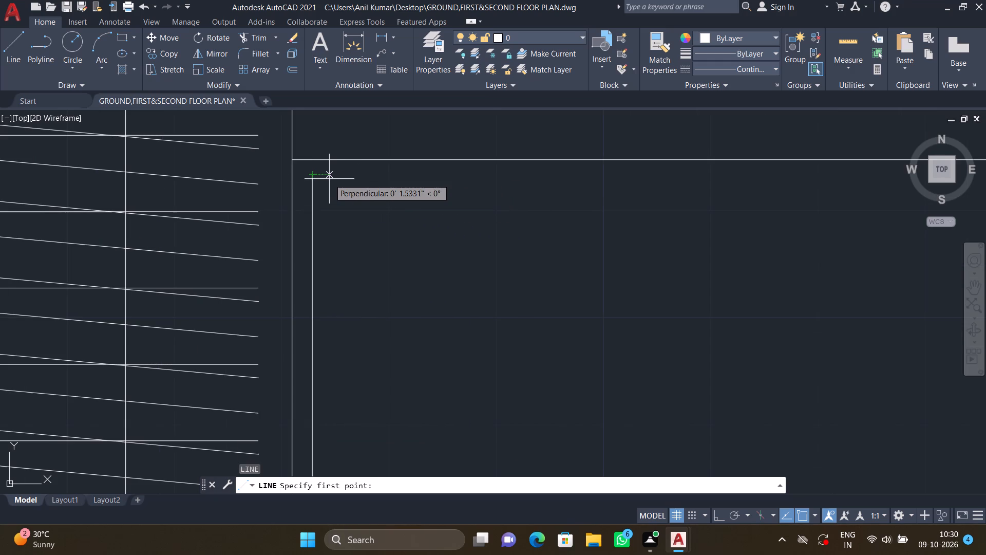
{"action": "left_click", "coordinate": [336, 178]}
{"action": "scroll", "coordinate": [339, 282], "scroll_direction": "down", "scroll_amount": 3}
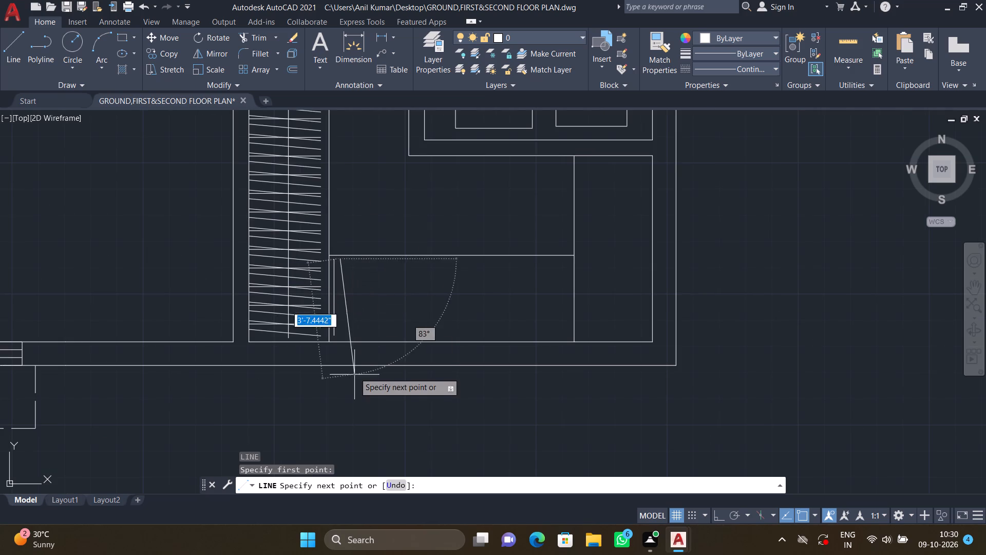
{"action": "scroll", "coordinate": [348, 324], "scroll_direction": "up", "scroll_amount": 3}
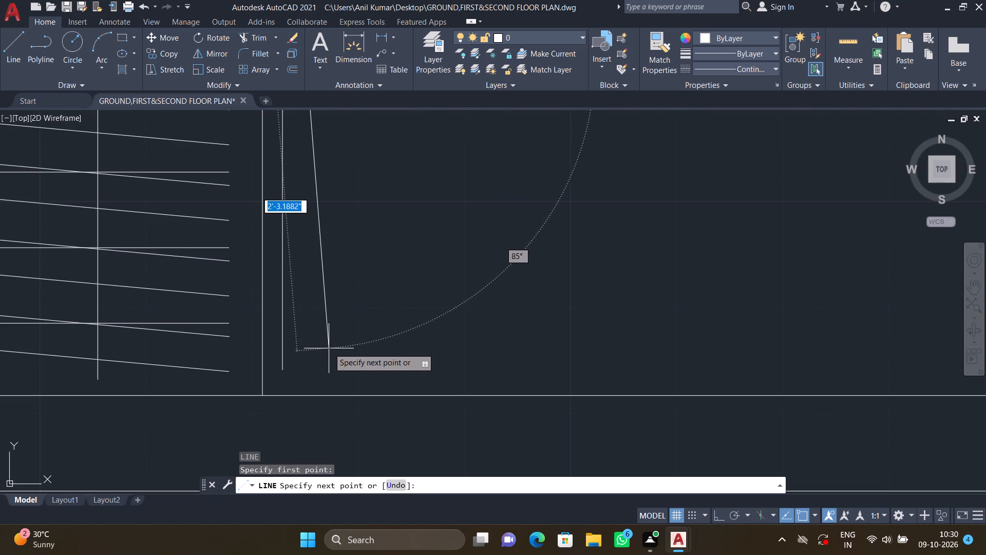
{"action": "scroll", "coordinate": [329, 353], "scroll_direction": "up", "scroll_amount": 1}
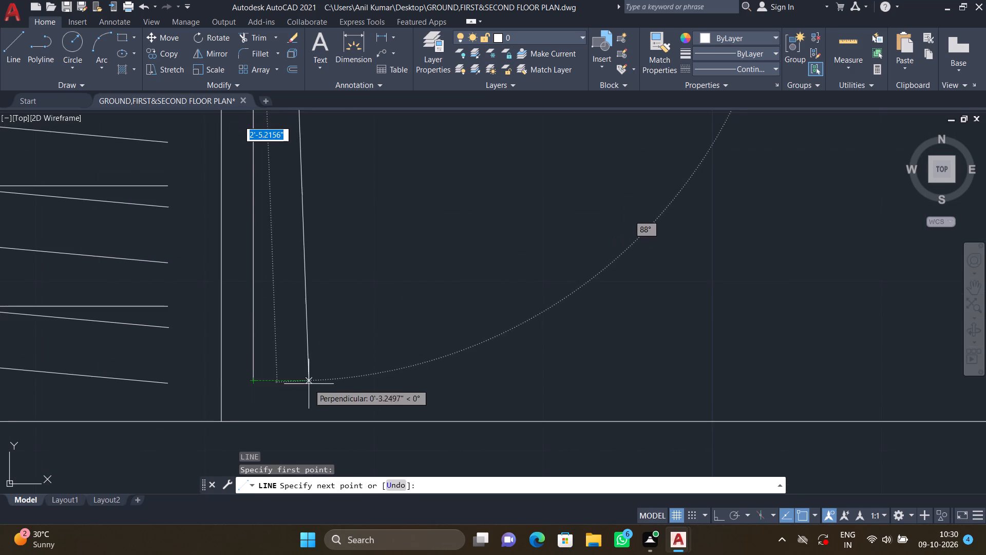
{"action": "left_click", "coordinate": [321, 380]}
{"action": "key", "text": "Return"}
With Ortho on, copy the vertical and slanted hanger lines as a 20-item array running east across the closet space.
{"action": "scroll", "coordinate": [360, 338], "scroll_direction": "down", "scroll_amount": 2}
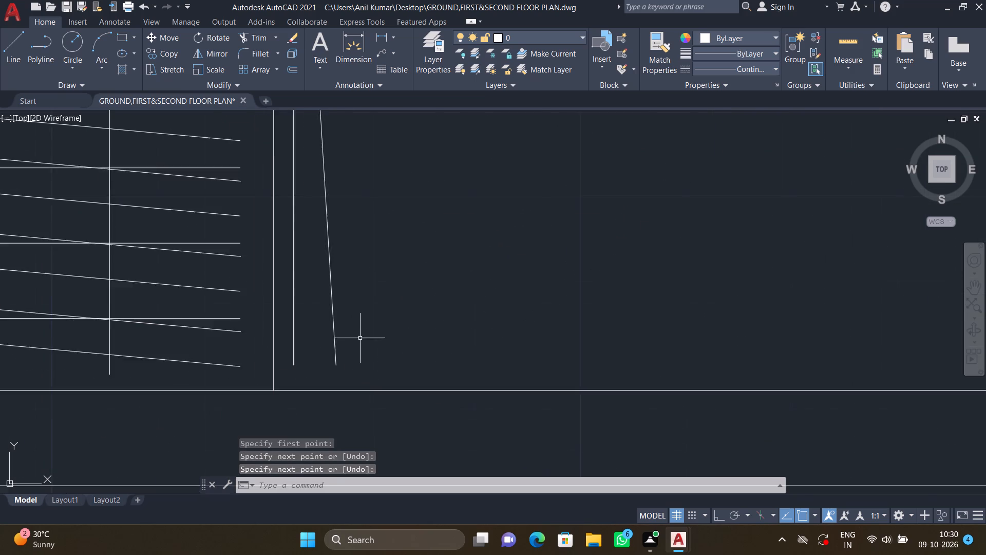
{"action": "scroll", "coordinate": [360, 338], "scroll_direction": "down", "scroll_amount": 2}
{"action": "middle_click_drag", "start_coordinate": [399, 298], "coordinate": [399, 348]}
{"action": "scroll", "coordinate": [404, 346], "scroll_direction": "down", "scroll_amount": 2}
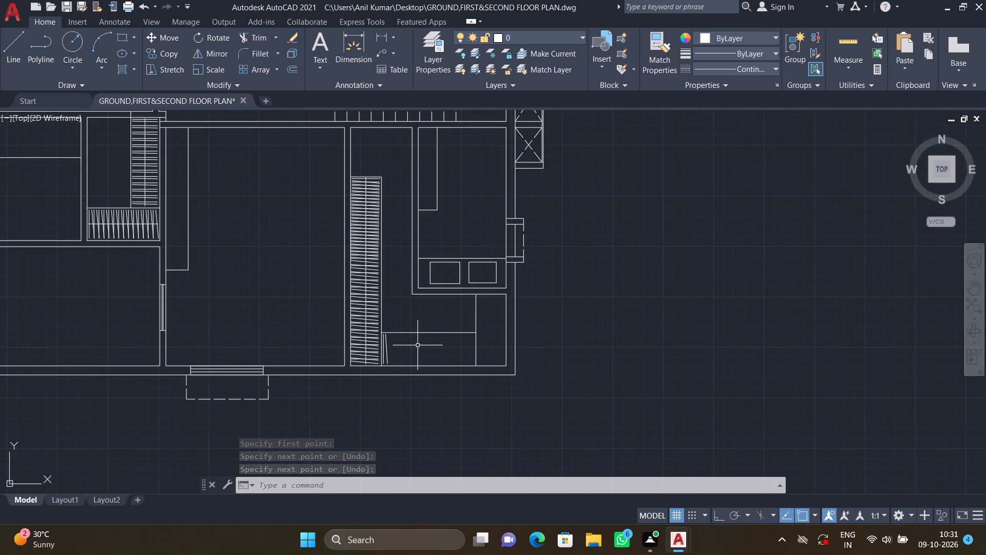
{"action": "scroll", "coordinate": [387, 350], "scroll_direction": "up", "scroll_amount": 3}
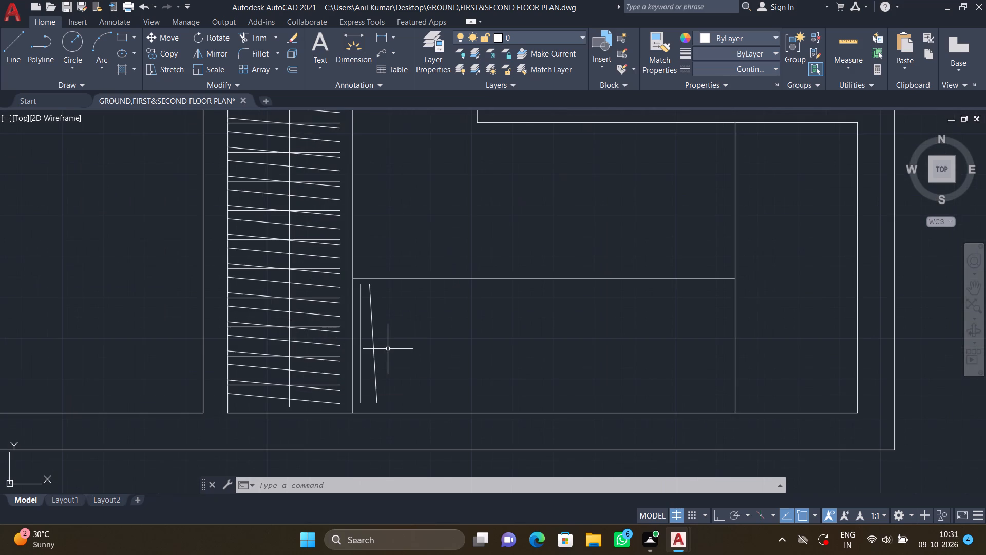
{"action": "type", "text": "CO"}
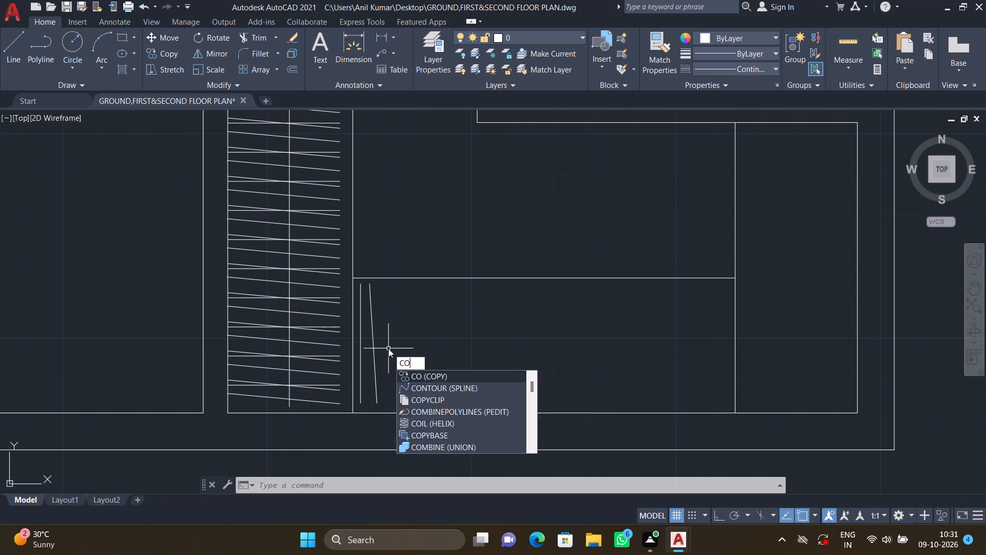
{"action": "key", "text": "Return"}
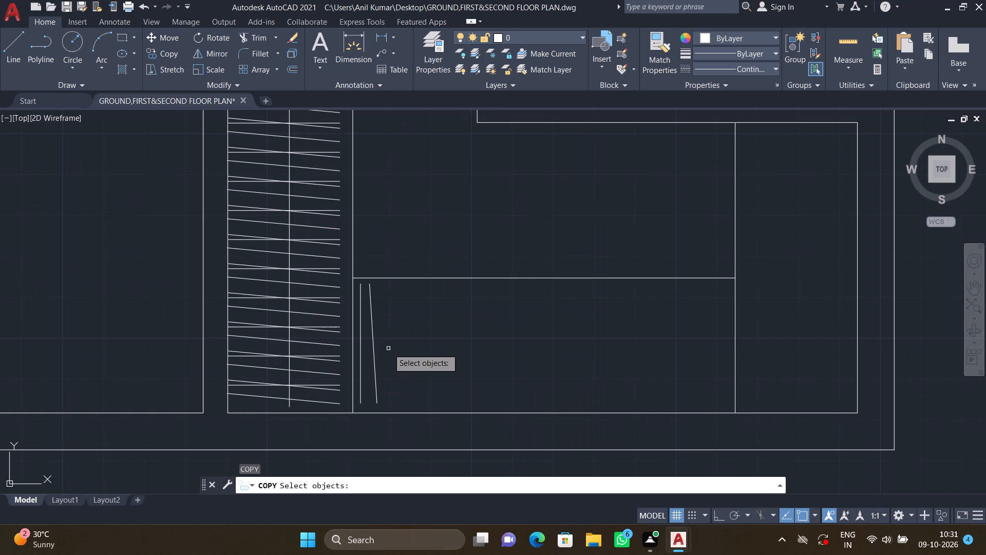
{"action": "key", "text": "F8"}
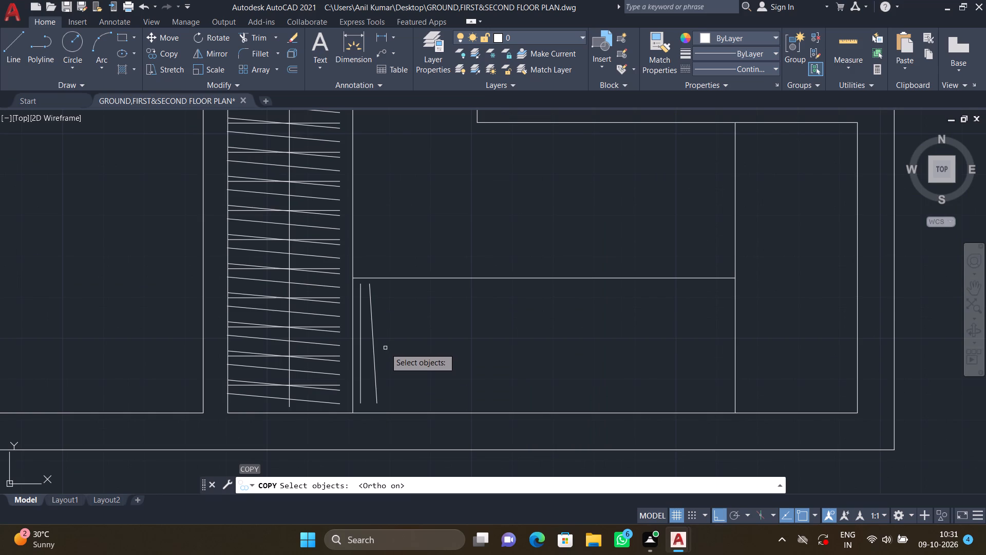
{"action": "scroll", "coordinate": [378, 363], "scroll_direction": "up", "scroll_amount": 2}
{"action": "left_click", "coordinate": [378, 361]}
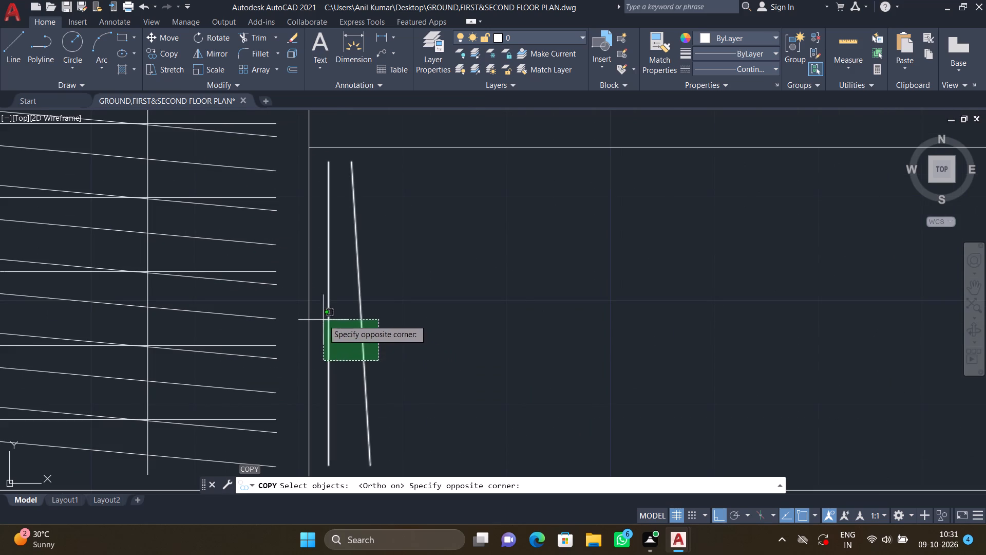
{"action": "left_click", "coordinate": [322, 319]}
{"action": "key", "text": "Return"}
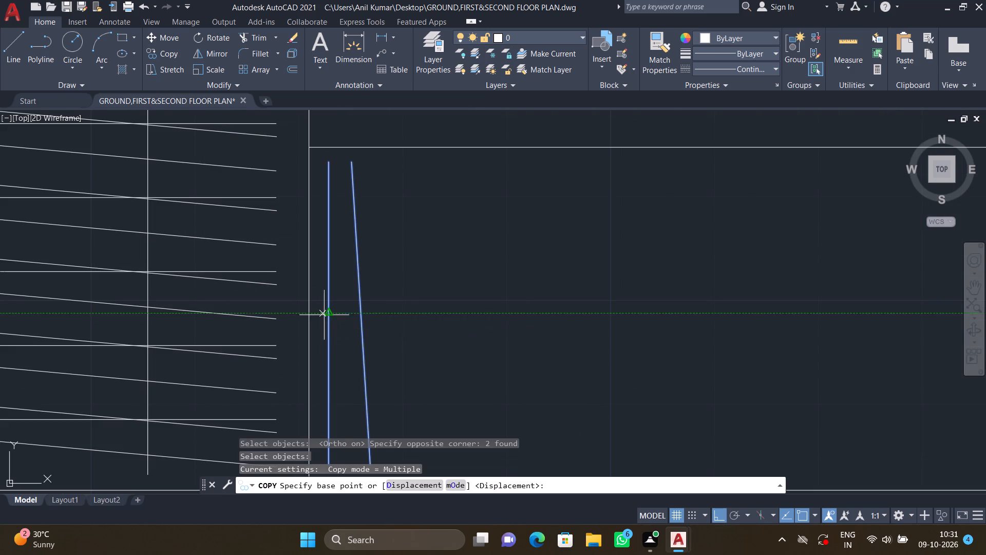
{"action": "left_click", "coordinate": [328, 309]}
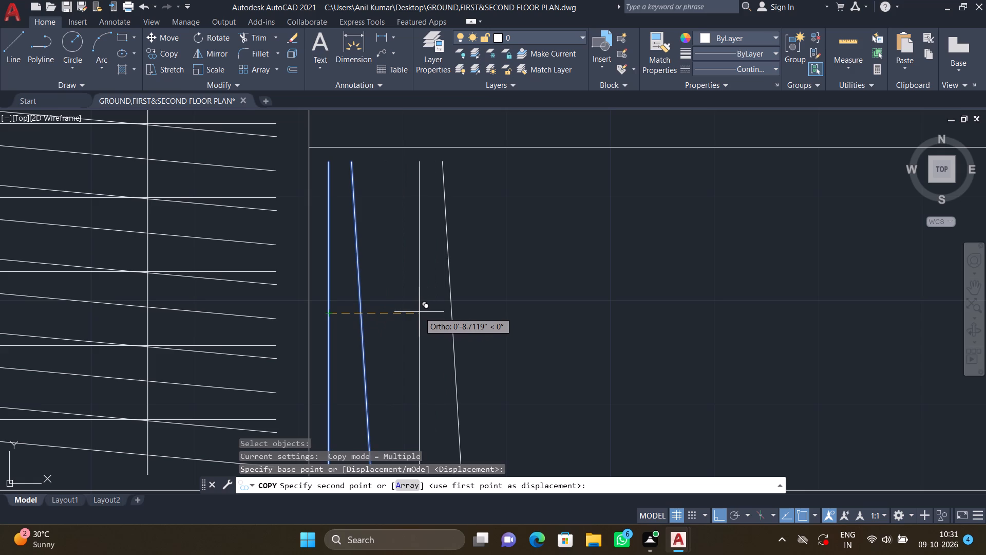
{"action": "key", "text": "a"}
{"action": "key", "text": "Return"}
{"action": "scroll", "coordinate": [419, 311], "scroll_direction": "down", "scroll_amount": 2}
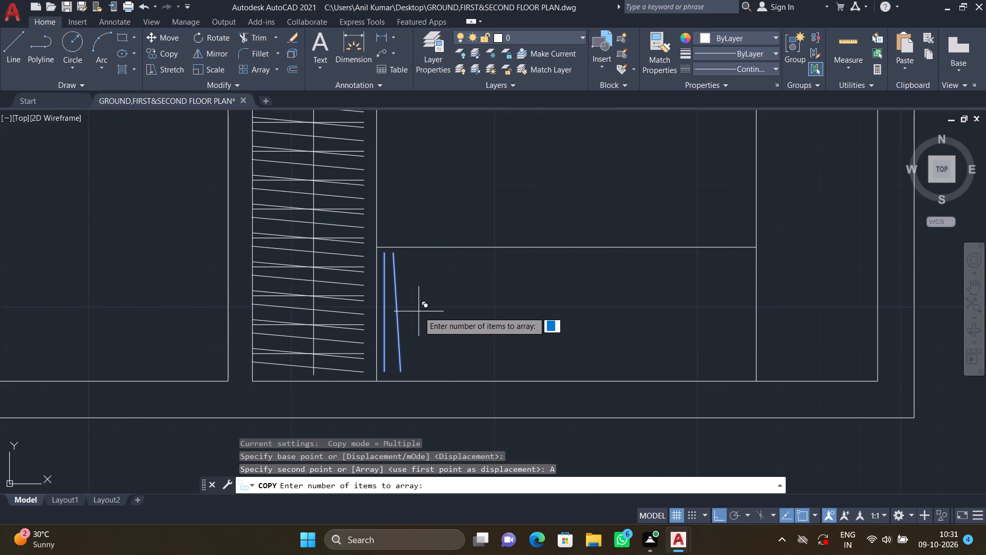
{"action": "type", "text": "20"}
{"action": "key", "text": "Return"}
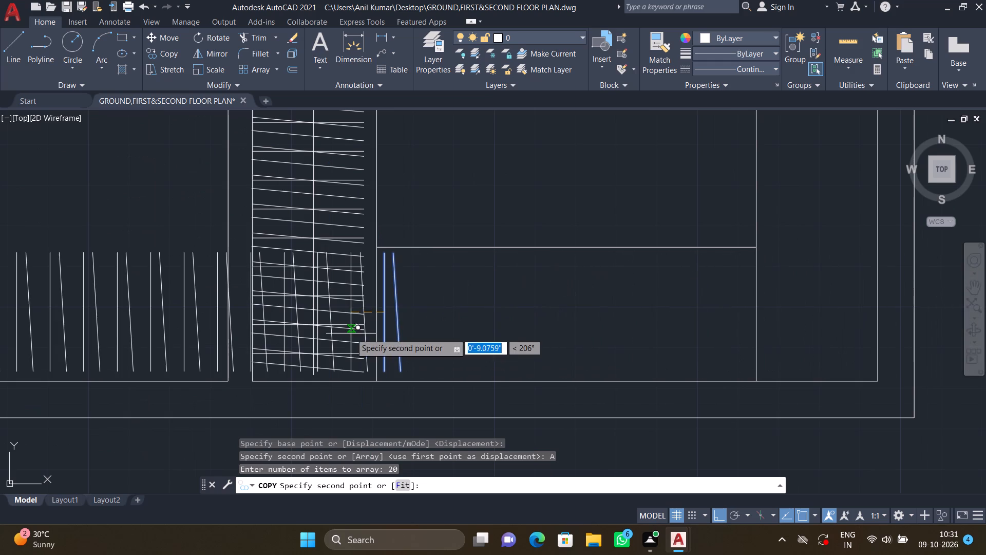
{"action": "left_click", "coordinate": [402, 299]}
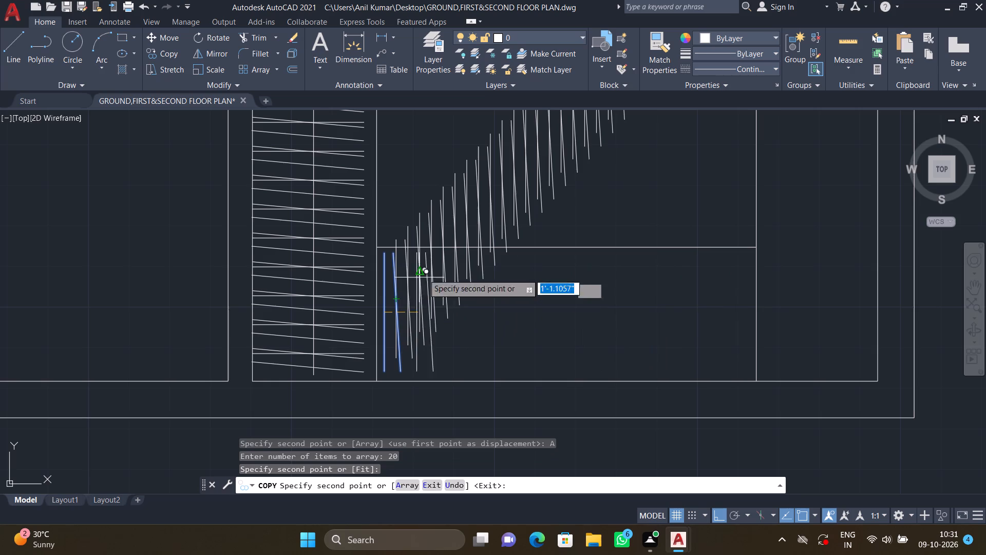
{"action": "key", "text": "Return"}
Erase all the arrayed hanger copies and the original slanted line, keeping only the first vertical hanger line.
{"action": "middle_click_drag", "start_coordinate": [475, 256], "coordinate": [427, 347]}
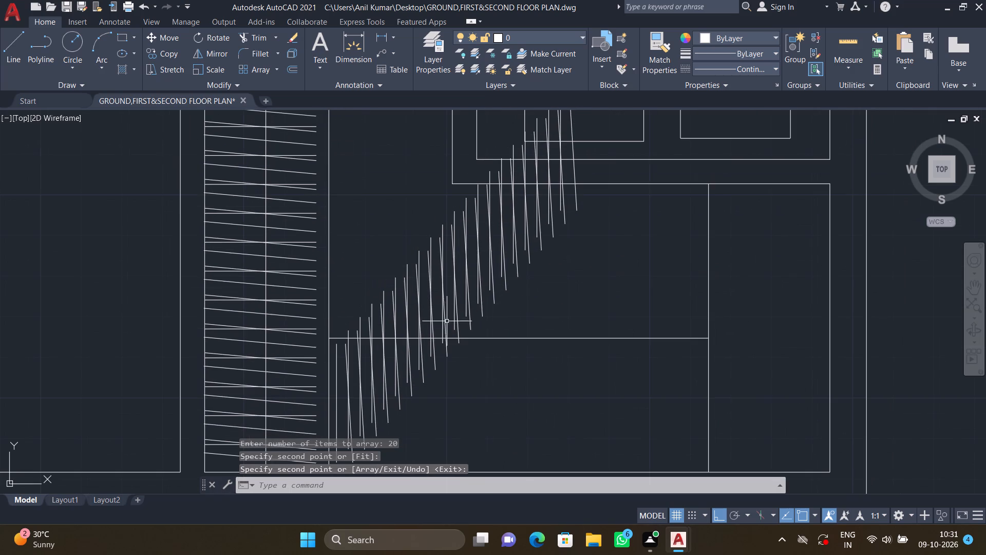
{"action": "left_click_drag", "start_coordinate": [579, 202], "coordinate": [574, 204]}
{"action": "left_click", "coordinate": [388, 314]}
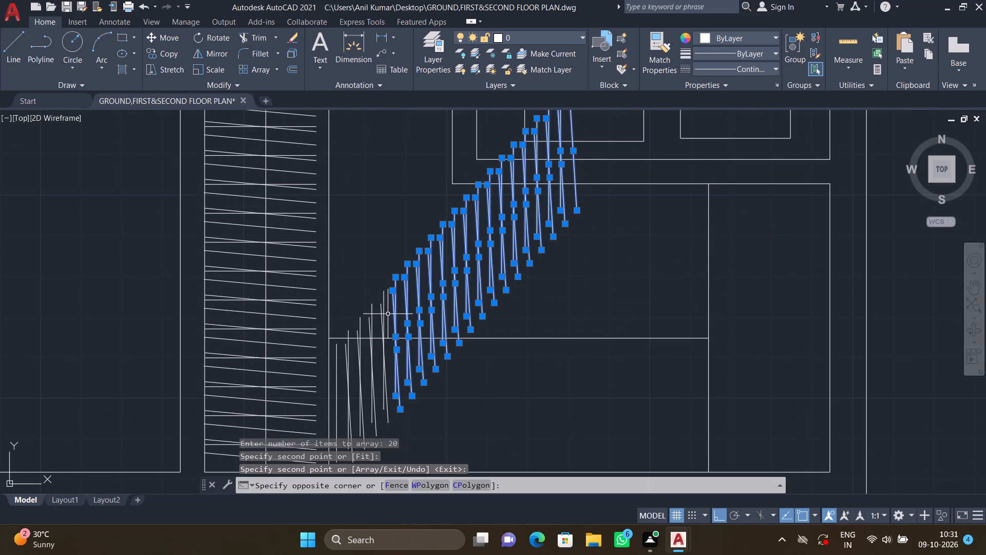
{"action": "key", "text": "Delete"}
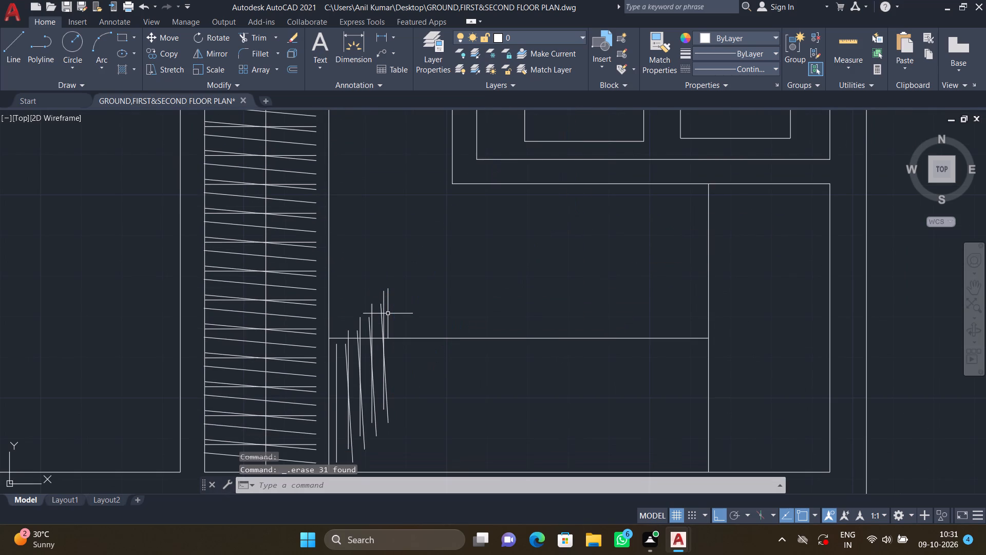
{"action": "left_click_drag", "start_coordinate": [387, 316], "coordinate": [381, 314]}
{"action": "left_click", "coordinate": [333, 353]}
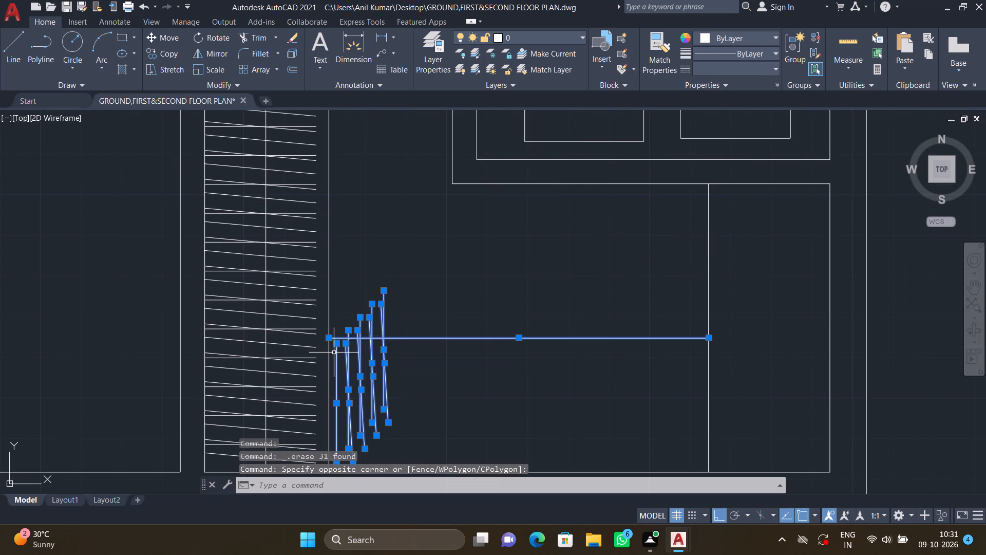
{"action": "key", "text": "Escape"}
{"action": "middle_click_drag", "start_coordinate": [401, 375], "coordinate": [396, 325]}
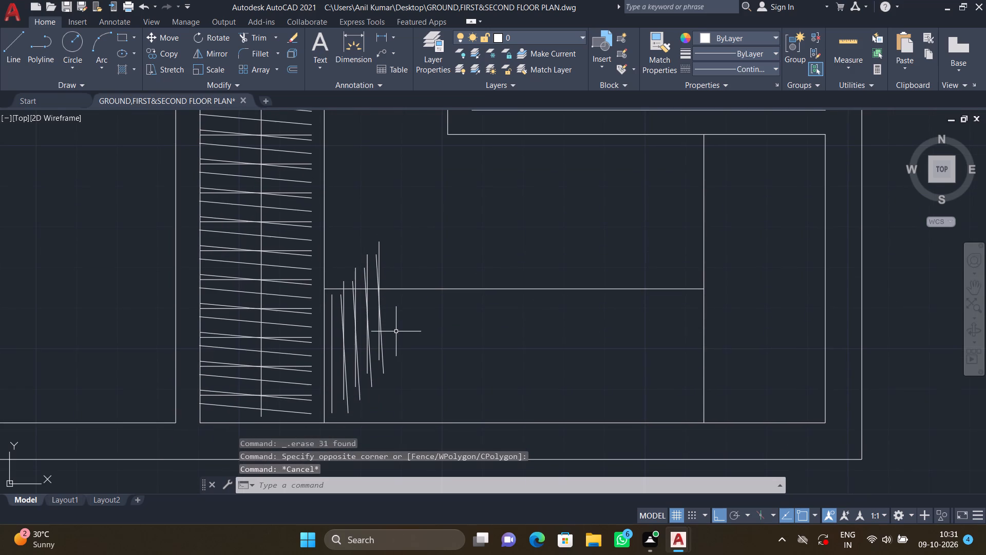
{"action": "left_click", "coordinate": [394, 331]}
{"action": "scroll", "coordinate": [332, 340], "scroll_direction": "up", "scroll_amount": 1}
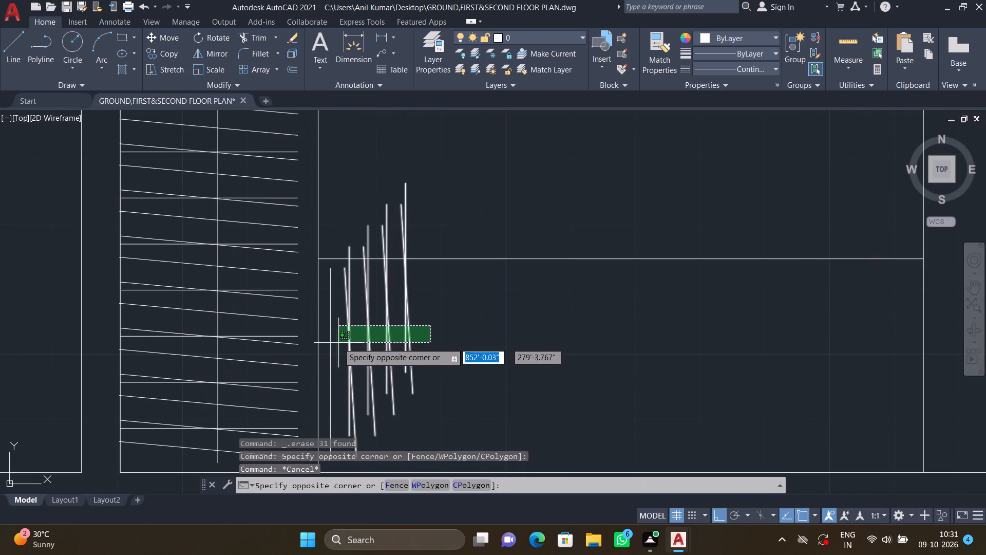
{"action": "left_click", "coordinate": [338, 343]}
{"action": "key", "text": "Delete"}
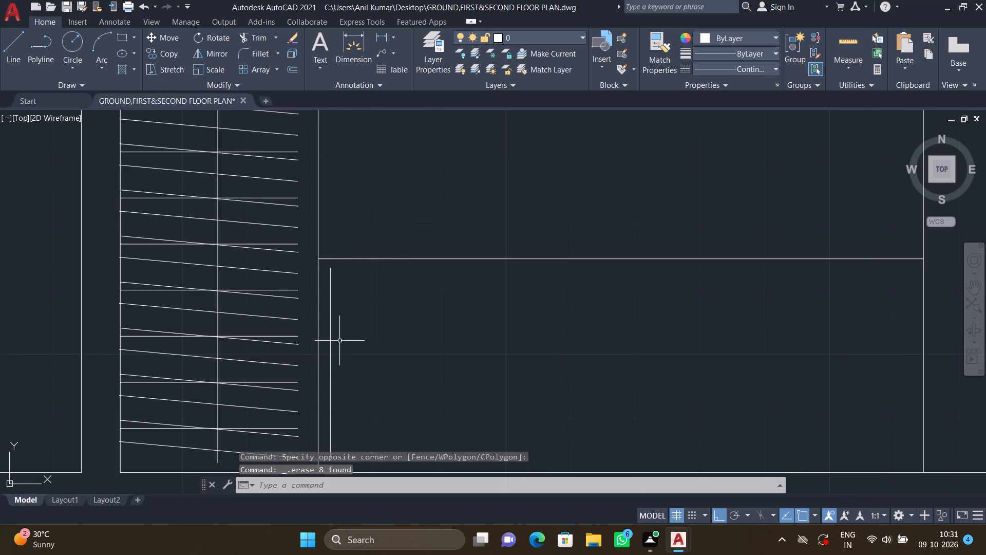
With Ortho off, draw a slanted line about 2'-5" long east of the vertical hanger line, its south end about 5" away.
{"action": "key", "text": "F8"}
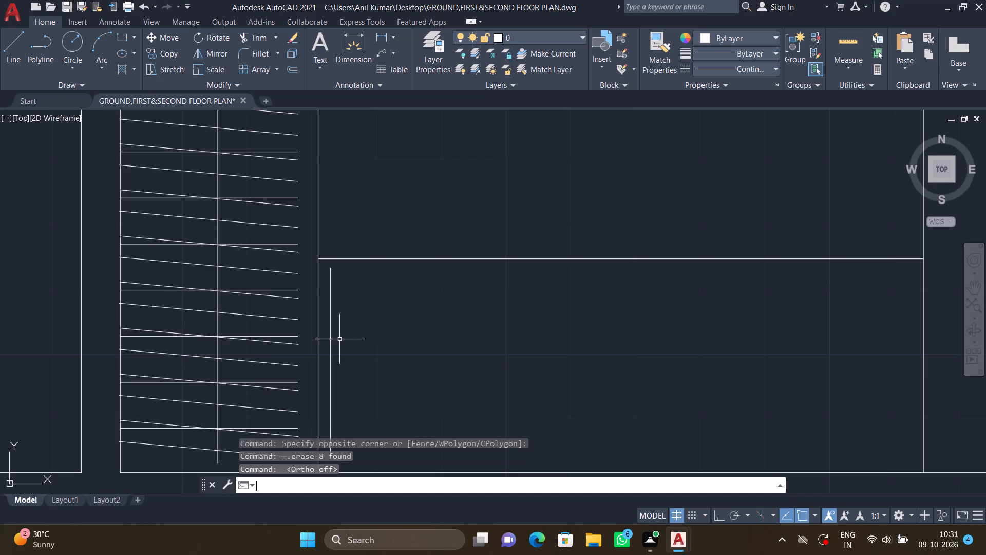
{"action": "key", "text": "l"}
{"action": "key", "text": "Return"}
{"action": "scroll", "coordinate": [326, 269], "scroll_direction": "up", "scroll_amount": 2}
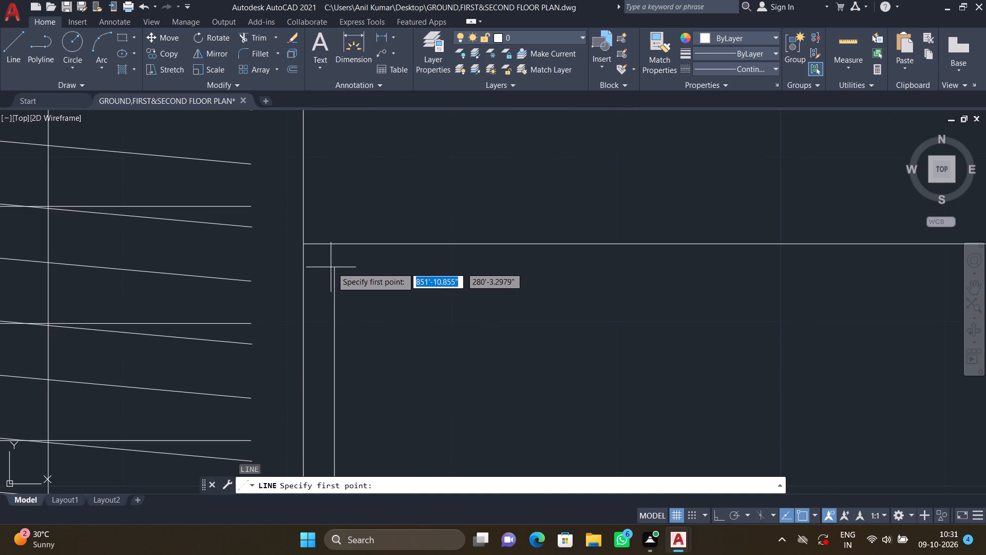
{"action": "left_click", "coordinate": [376, 268]}
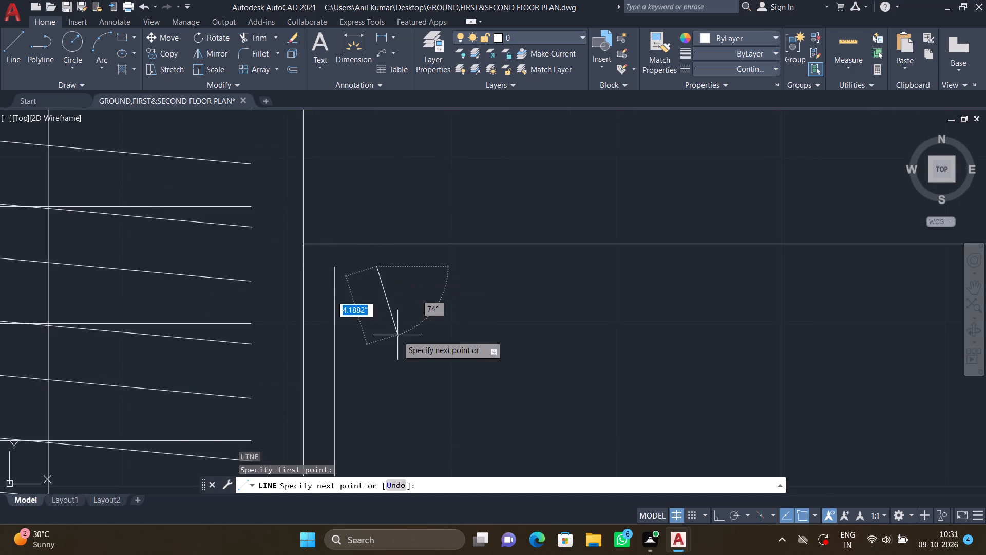
{"action": "scroll", "coordinate": [400, 353], "scroll_direction": "down", "scroll_amount": 2}
{"action": "middle_click_drag", "start_coordinate": [397, 345], "coordinate": [370, 270]}
{"action": "scroll", "coordinate": [370, 268], "scroll_direction": "down", "scroll_amount": 2}
{"action": "scroll", "coordinate": [369, 320], "scroll_direction": "up", "scroll_amount": 3}
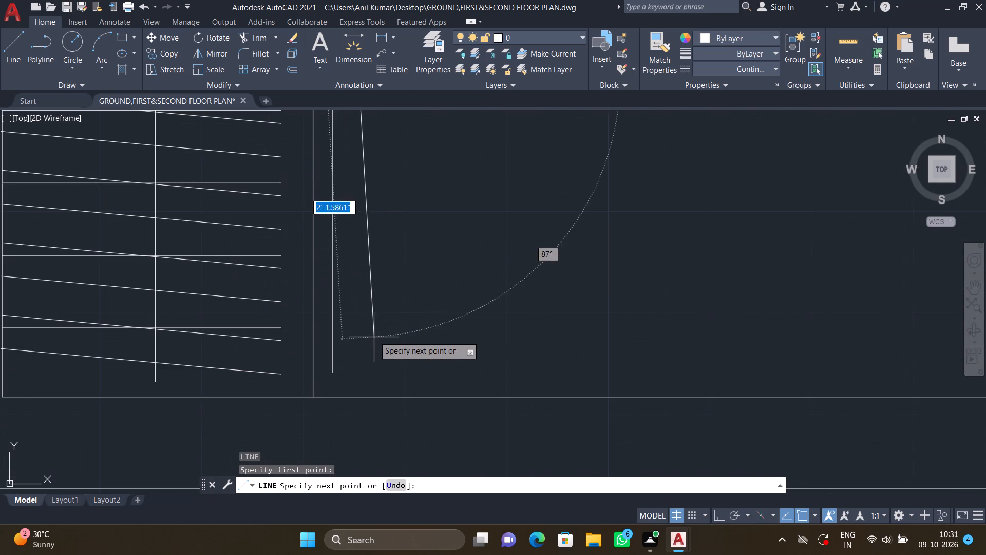
{"action": "left_click", "coordinate": [387, 372]}
{"action": "key", "text": "Return"}
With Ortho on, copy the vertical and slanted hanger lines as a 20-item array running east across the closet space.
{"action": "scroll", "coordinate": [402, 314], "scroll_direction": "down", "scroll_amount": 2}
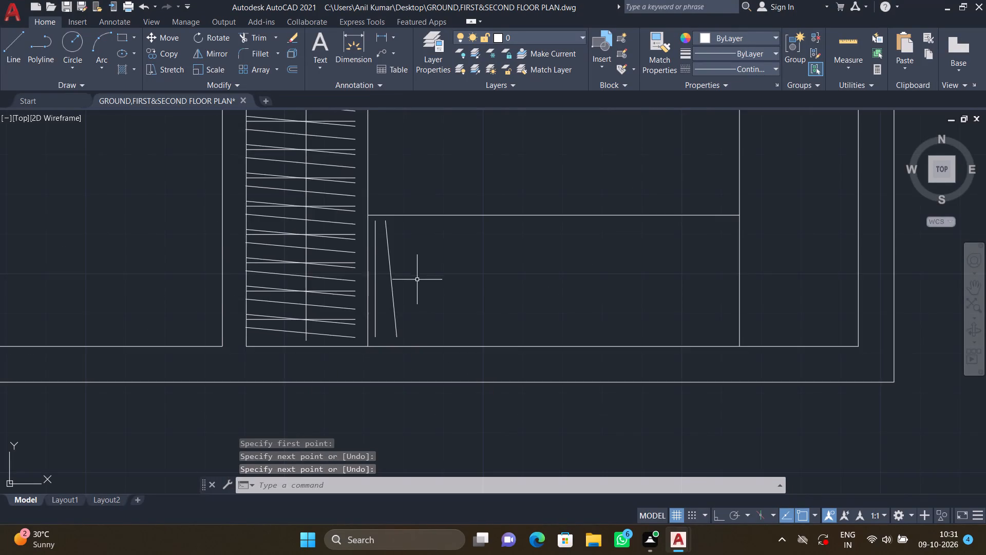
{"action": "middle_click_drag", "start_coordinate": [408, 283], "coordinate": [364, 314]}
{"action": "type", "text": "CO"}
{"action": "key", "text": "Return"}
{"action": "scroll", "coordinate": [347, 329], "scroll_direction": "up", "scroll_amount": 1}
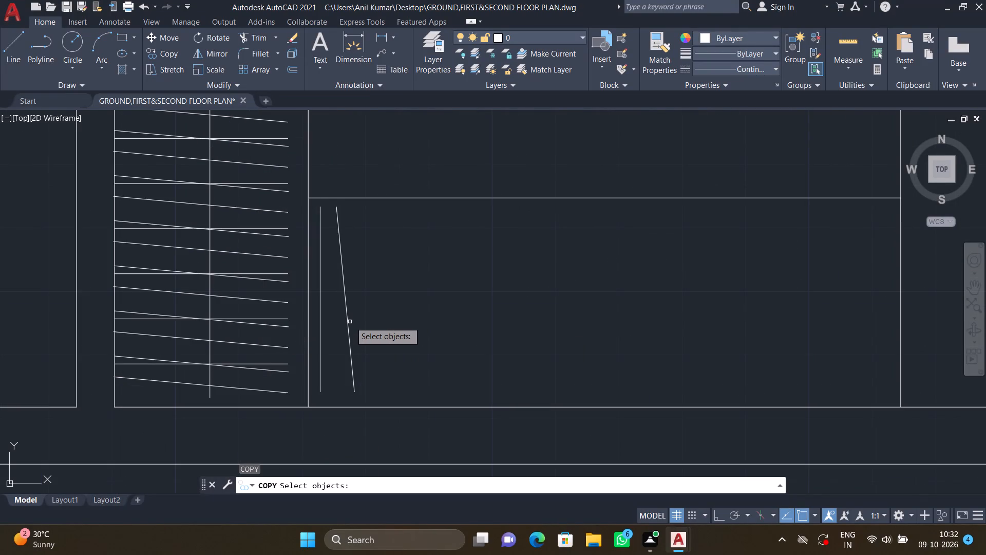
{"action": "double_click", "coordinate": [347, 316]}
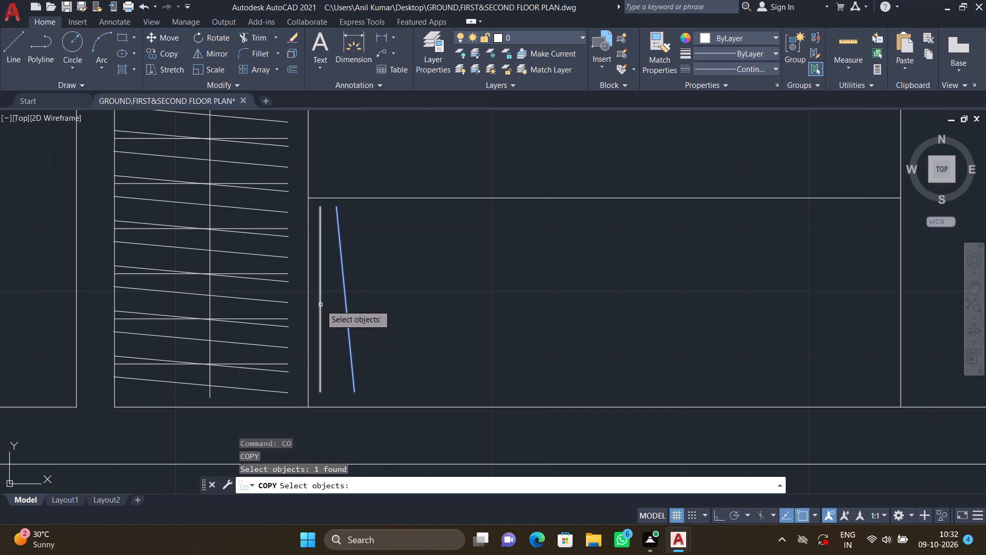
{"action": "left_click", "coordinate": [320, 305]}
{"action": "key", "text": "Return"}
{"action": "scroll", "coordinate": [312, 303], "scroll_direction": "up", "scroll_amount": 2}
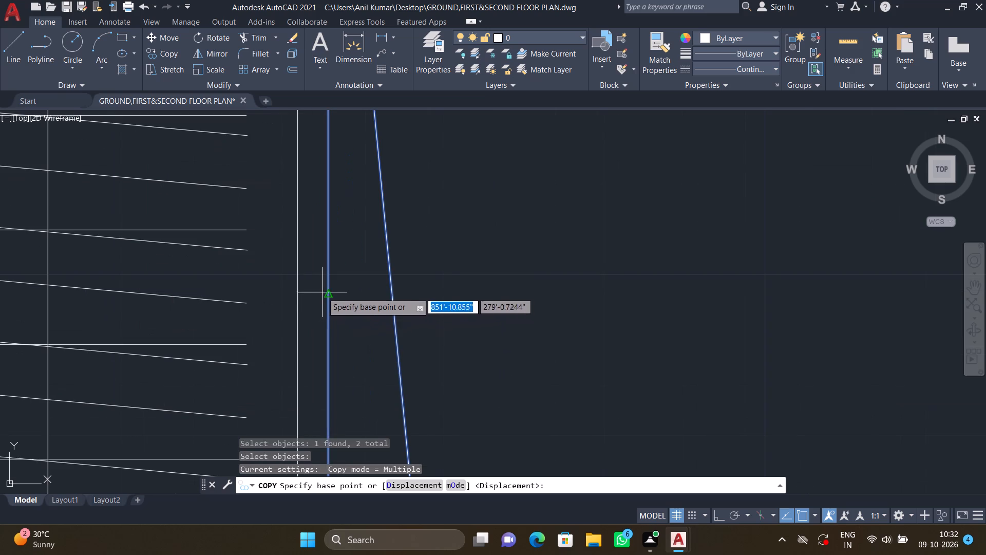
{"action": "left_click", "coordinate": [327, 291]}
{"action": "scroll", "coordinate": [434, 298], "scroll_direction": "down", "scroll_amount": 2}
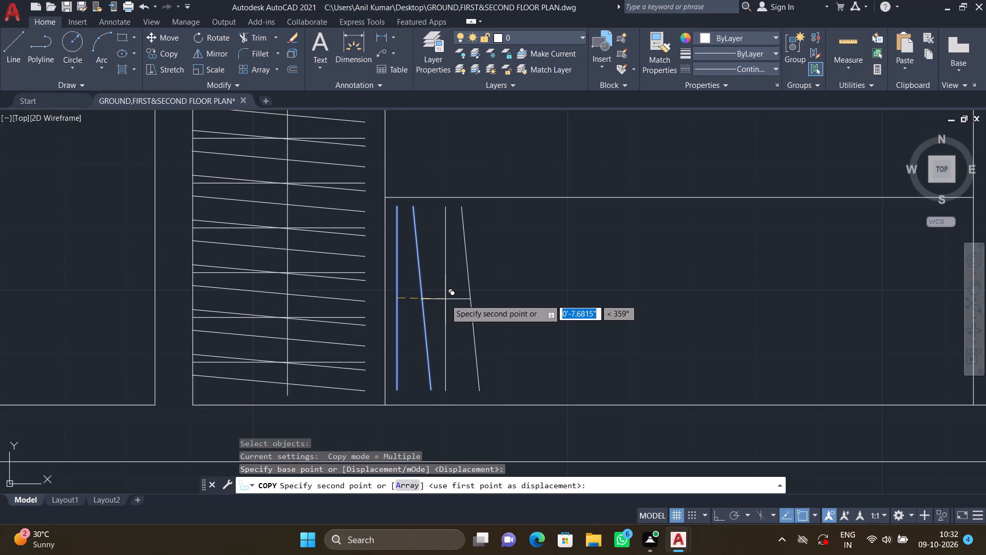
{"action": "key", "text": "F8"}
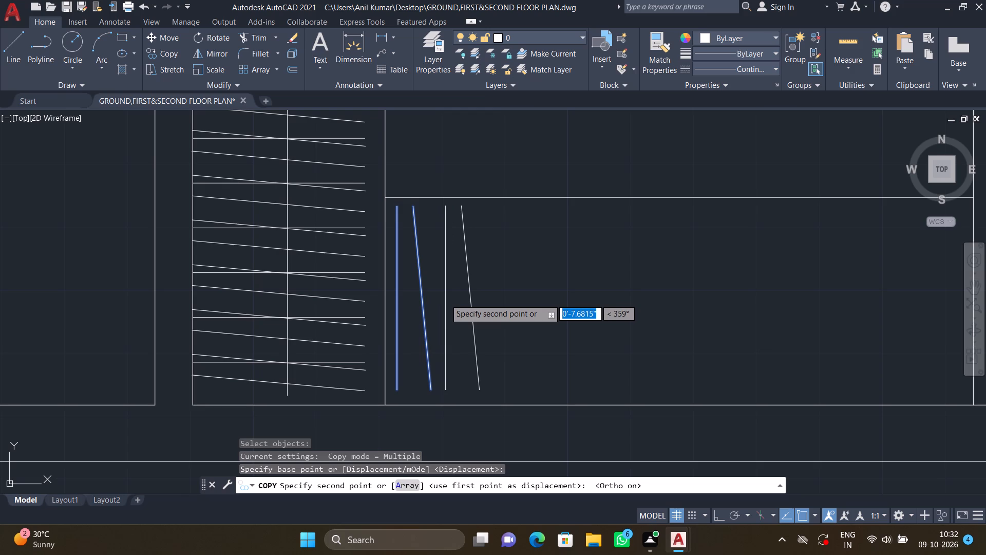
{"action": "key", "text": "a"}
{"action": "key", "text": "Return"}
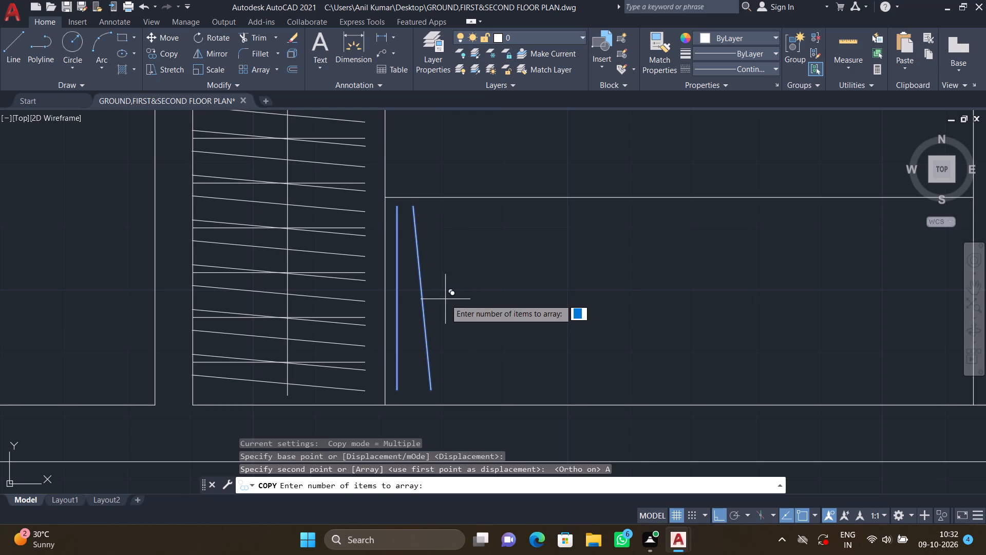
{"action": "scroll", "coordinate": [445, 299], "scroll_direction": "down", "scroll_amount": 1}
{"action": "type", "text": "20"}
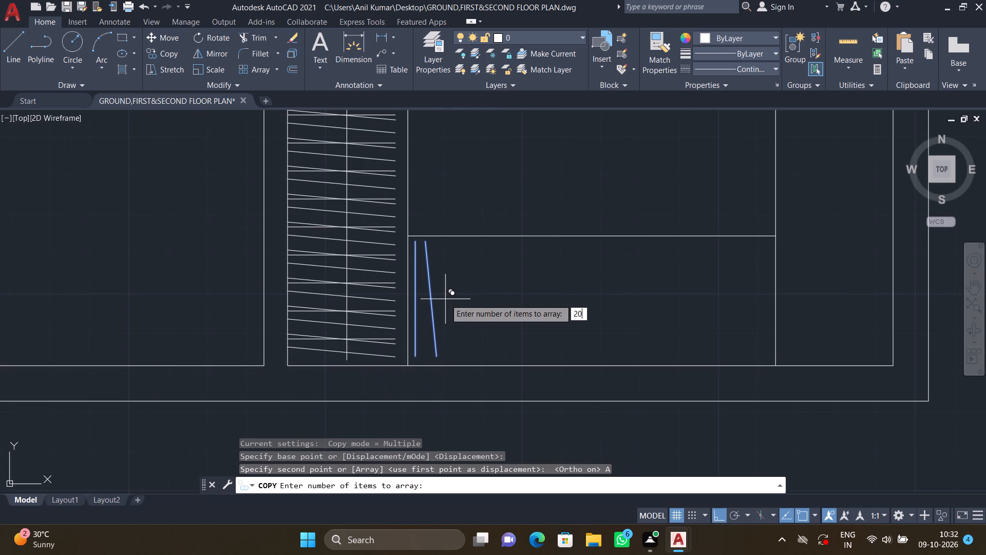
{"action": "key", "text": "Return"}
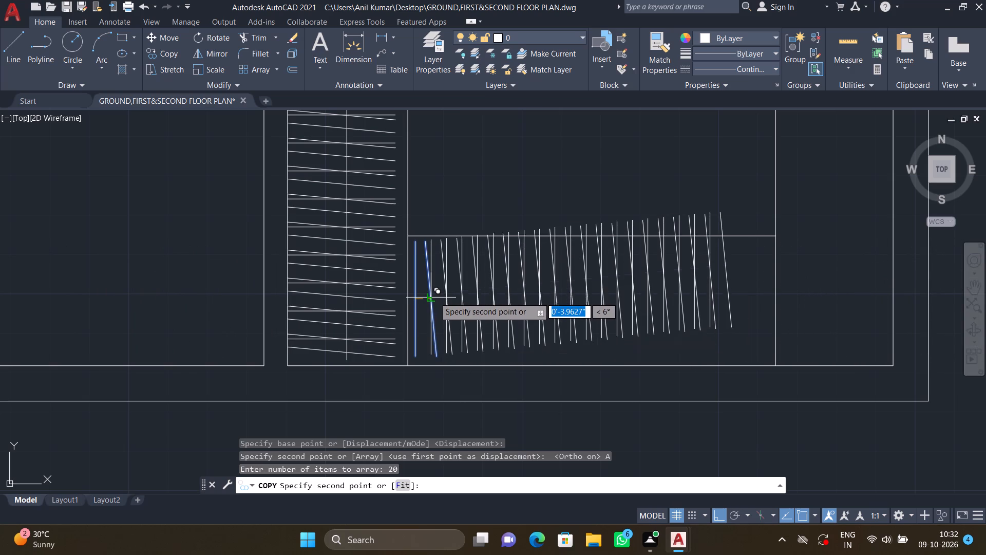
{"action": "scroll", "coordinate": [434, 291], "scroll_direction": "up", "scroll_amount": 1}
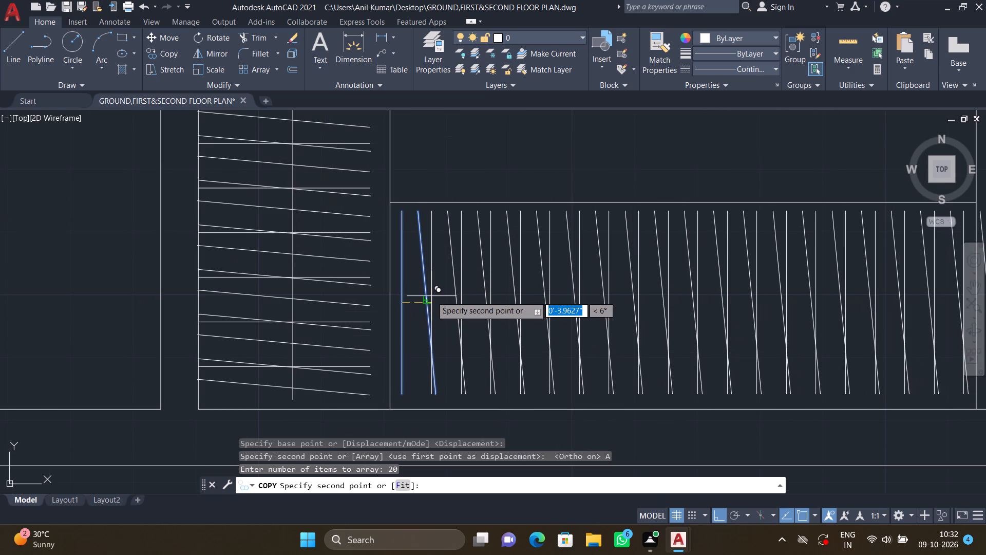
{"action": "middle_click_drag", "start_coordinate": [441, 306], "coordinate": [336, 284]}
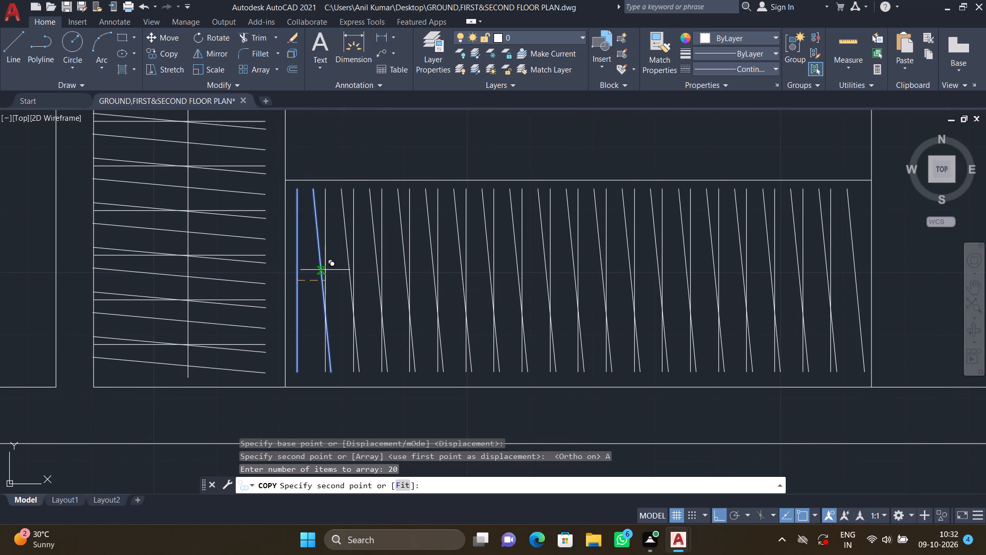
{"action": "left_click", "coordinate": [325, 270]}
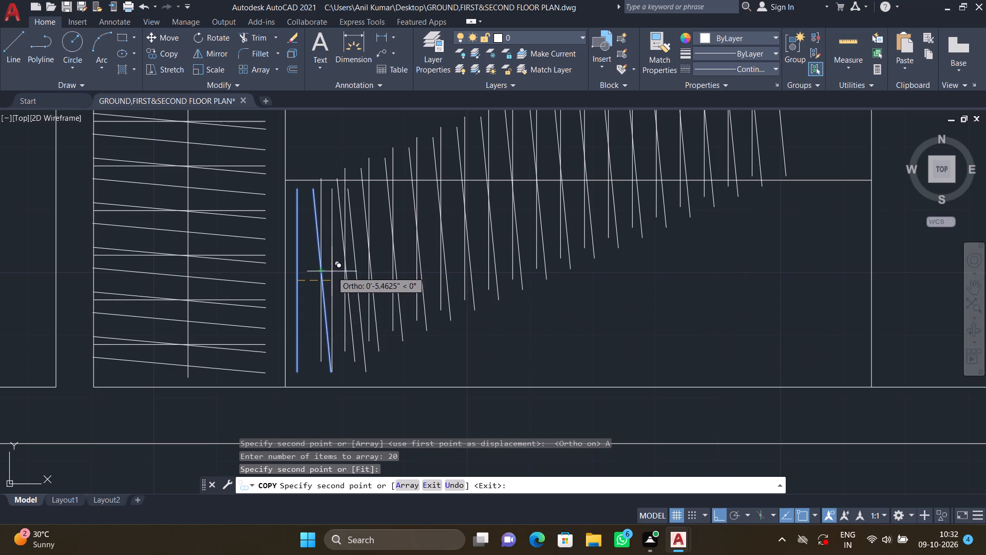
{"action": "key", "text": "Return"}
Erase all the arrayed hanger copies and the original slanted line, keeping only the first vertical hanger line.
{"action": "middle_click_drag", "start_coordinate": [447, 259], "coordinate": [373, 319]}
{"action": "scroll", "coordinate": [389, 302], "scroll_direction": "down", "scroll_amount": 1}
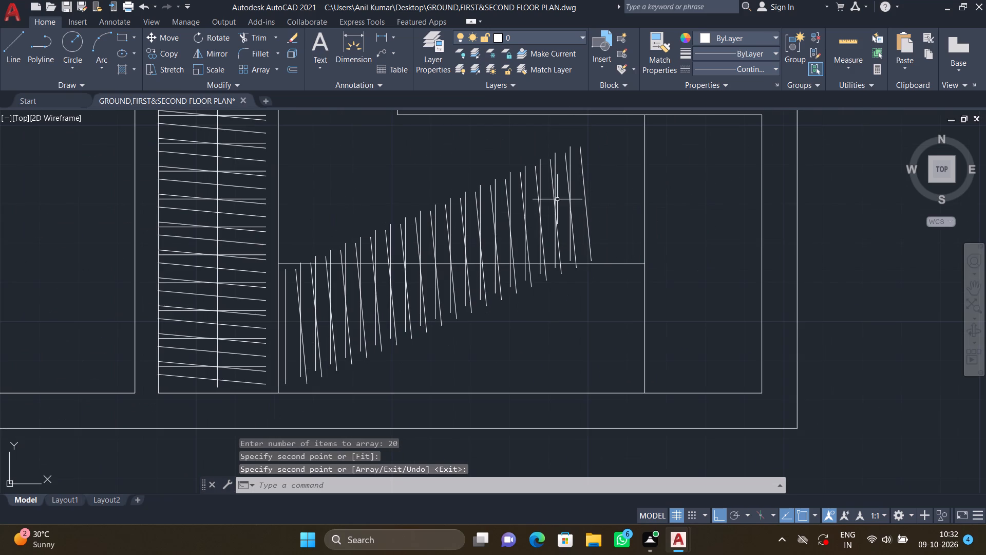
{"action": "left_click_drag", "start_coordinate": [592, 192], "coordinate": [583, 193]}
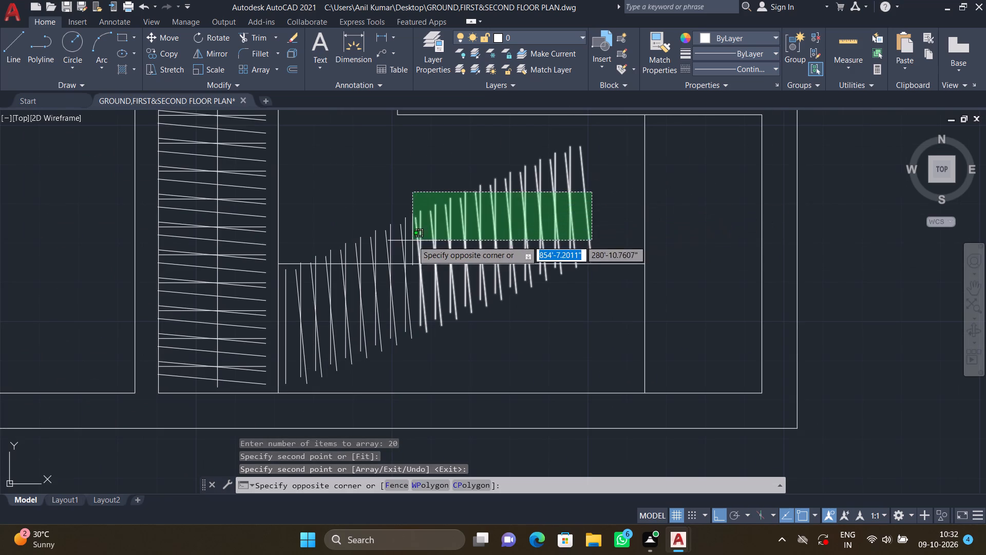
{"action": "left_click", "coordinate": [385, 251]}
{"action": "key", "text": "Delete"}
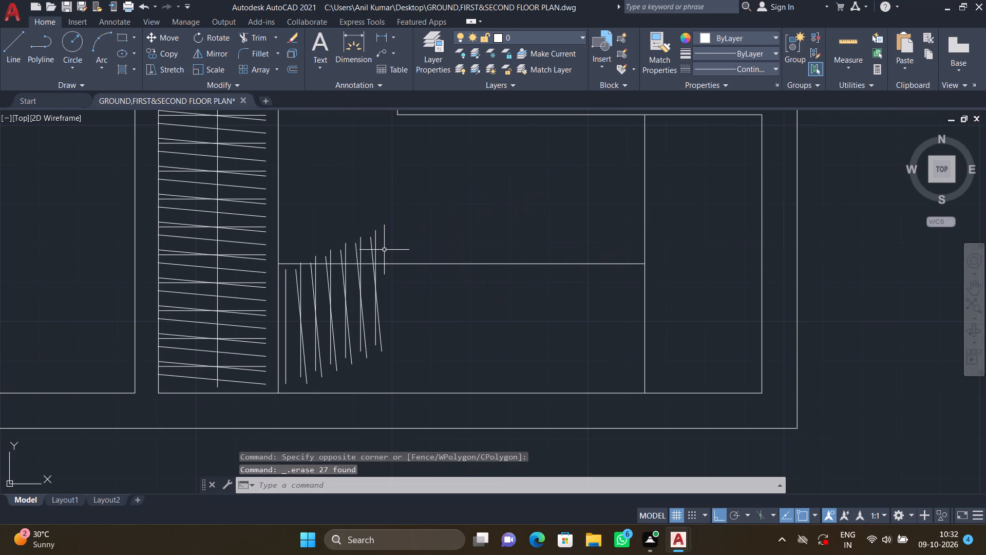
{"action": "left_click", "coordinate": [391, 298]}
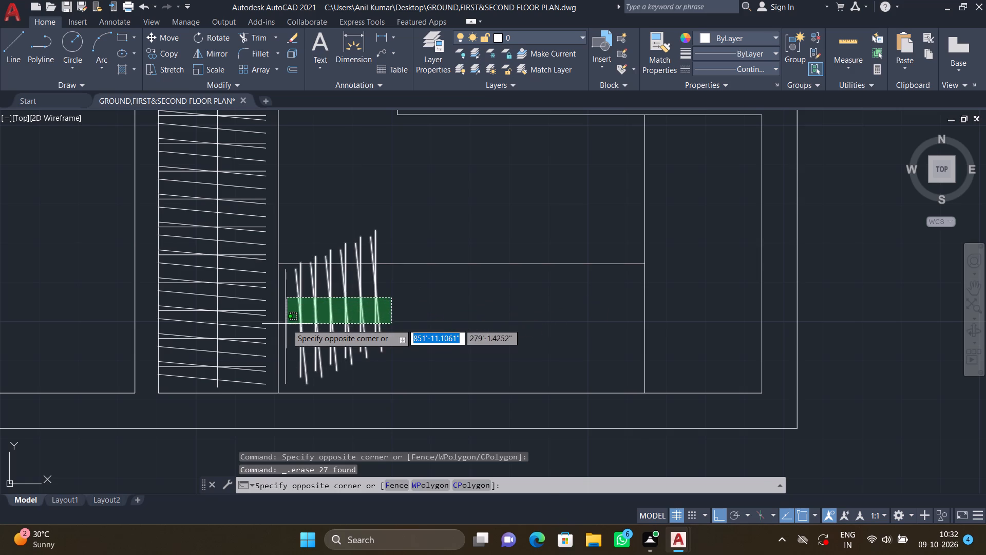
{"action": "scroll", "coordinate": [287, 324], "scroll_direction": "up", "scroll_amount": 1}
{"action": "left_click", "coordinate": [298, 329]}
{"action": "key", "text": "Delete"}
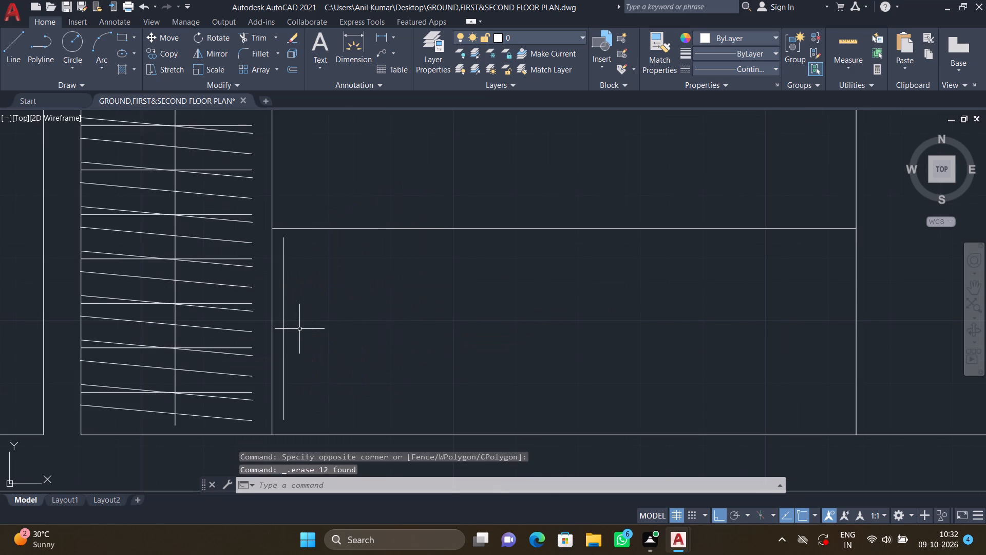
With Ortho off, draw a nearly vertical line about 2'-5" long just east of the hanger line, leaning very slightly east toward its south end.
{"action": "key", "text": "l"}
{"action": "key", "text": "Return"}
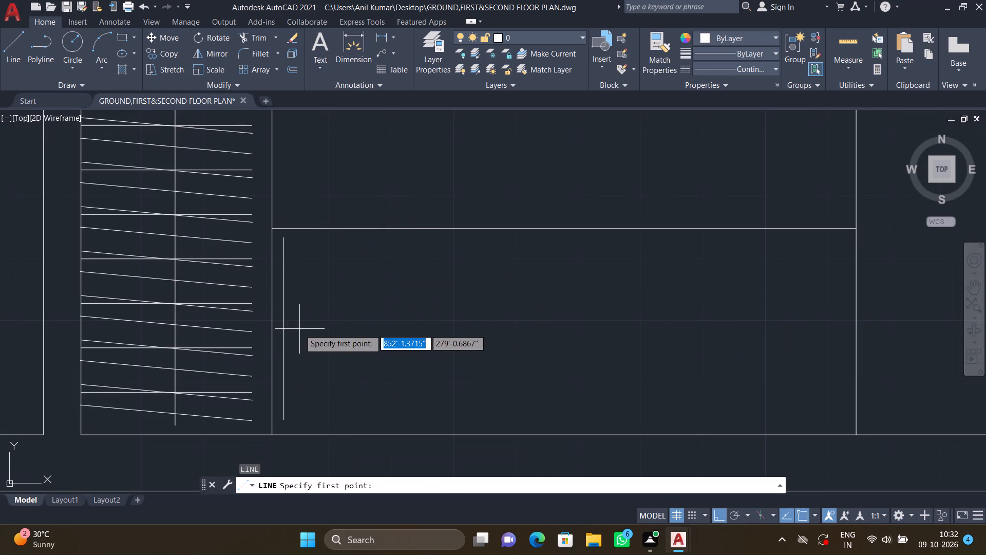
{"action": "key", "text": "F8"}
{"action": "scroll", "coordinate": [287, 243], "scroll_direction": "up", "scroll_amount": 1}
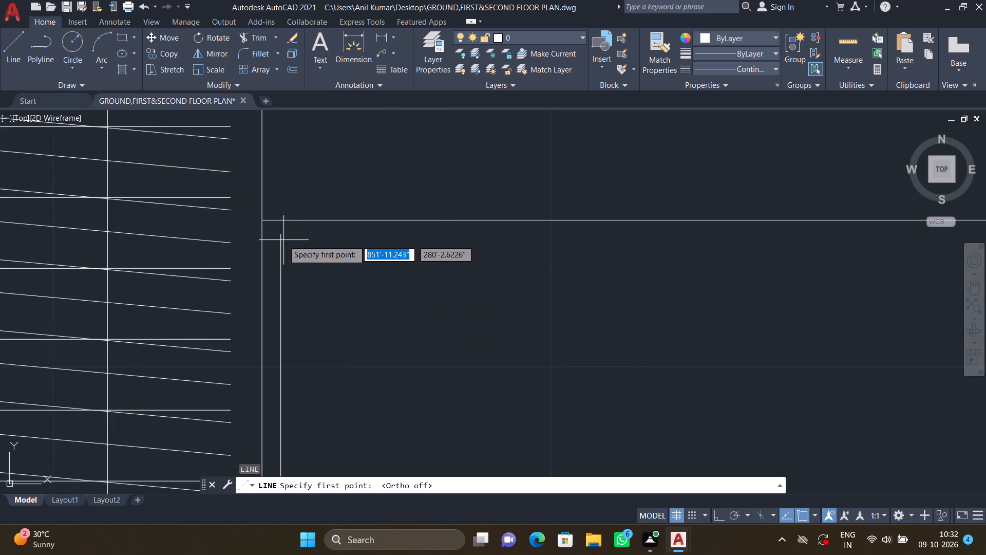
{"action": "left_click", "coordinate": [314, 235]}
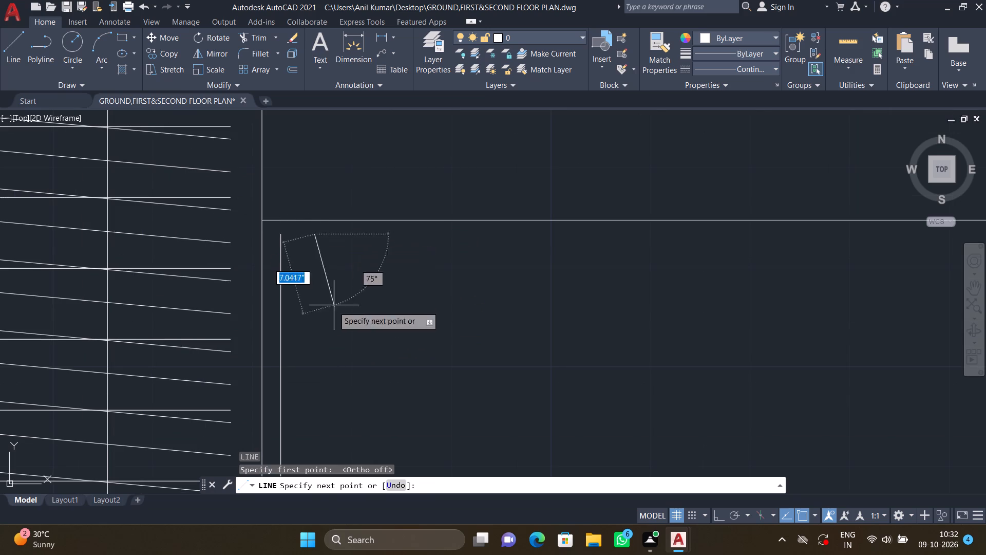
{"action": "scroll", "coordinate": [323, 356], "scroll_direction": "down", "scroll_amount": 3}
{"action": "middle_click_drag", "start_coordinate": [323, 374], "coordinate": [317, 337]}
{"action": "scroll", "coordinate": [307, 363], "scroll_direction": "up", "scroll_amount": 4}
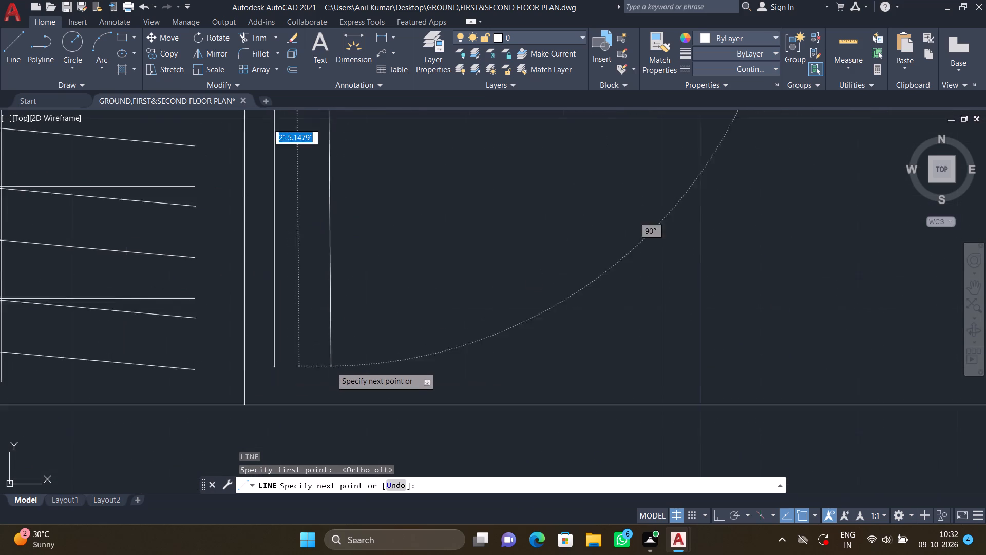
{"action": "scroll", "coordinate": [331, 366], "scroll_direction": "up", "scroll_amount": 1}
{"action": "double_click", "coordinate": [334, 367]}
{"action": "key", "text": "Return"}
With Ortho on, copy the vertical and slightly slanted hanger lines as a 17-item array running east at about 5.5" spacing.
{"action": "scroll", "coordinate": [368, 305], "scroll_direction": "down", "scroll_amount": 3}
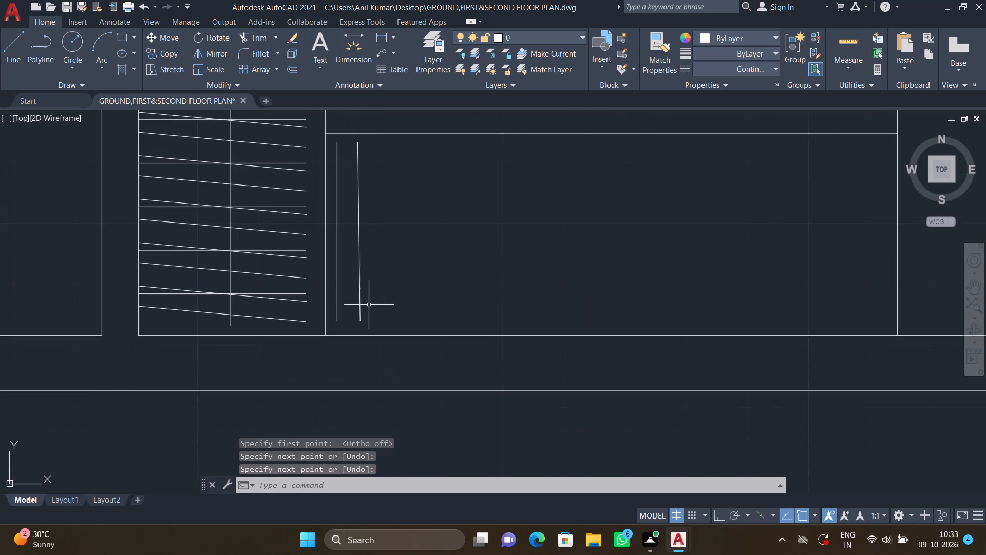
{"action": "middle_click_drag", "start_coordinate": [357, 301], "coordinate": [343, 333]}
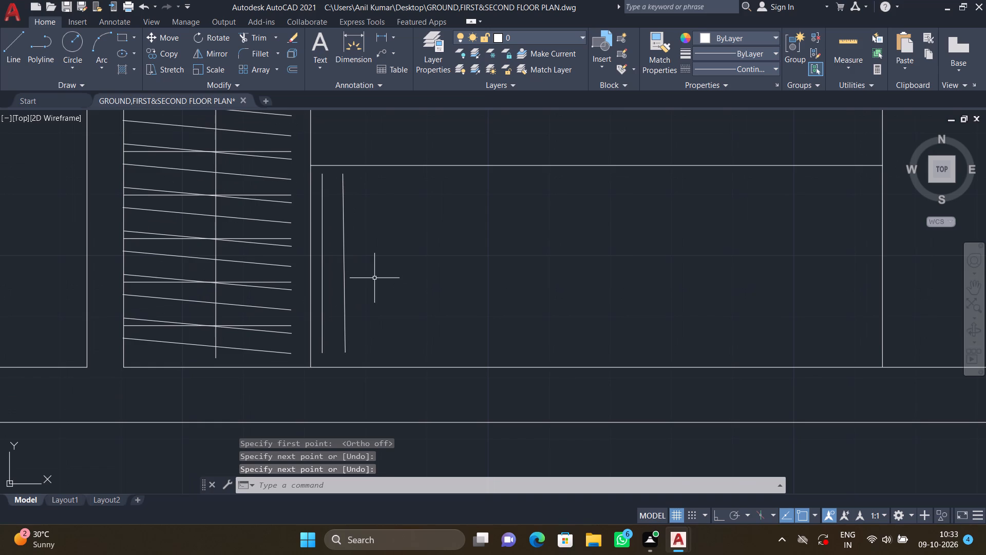
{"action": "key", "text": "F8"}
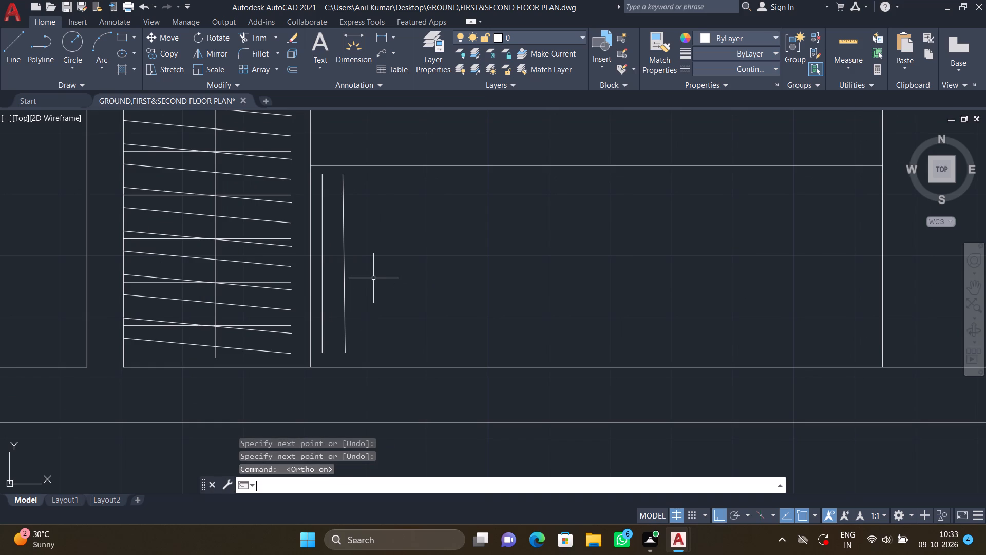
{"action": "type", "text": "CO"}
{"action": "key", "text": "Return"}
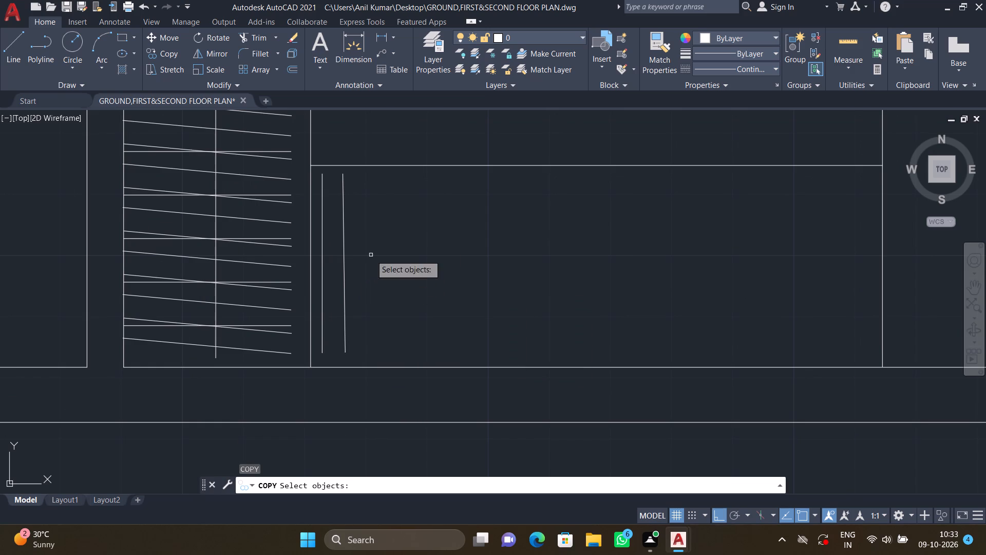
{"action": "middle_click_drag", "start_coordinate": [392, 234], "coordinate": [399, 214]}
{"action": "left_click", "coordinate": [364, 275]}
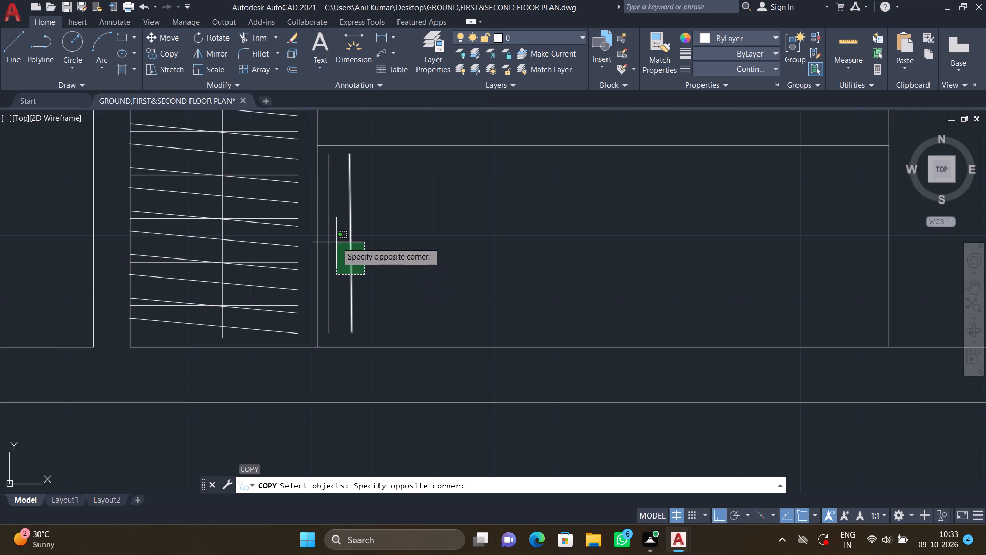
{"action": "double_click", "coordinate": [321, 235]}
{"action": "key", "text": "Return"}
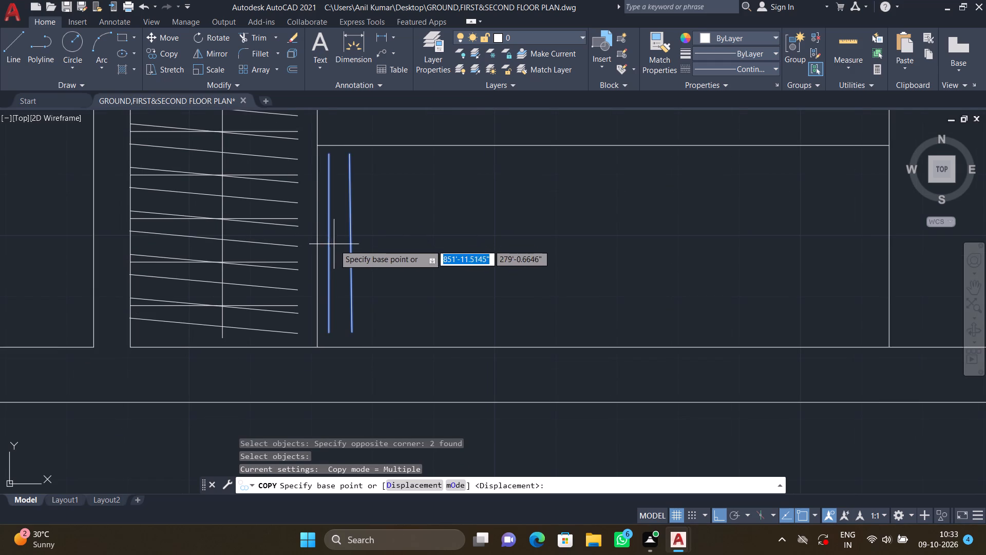
{"action": "scroll", "coordinate": [328, 244], "scroll_direction": "up", "scroll_amount": 1}
{"action": "left_click", "coordinate": [325, 244]}
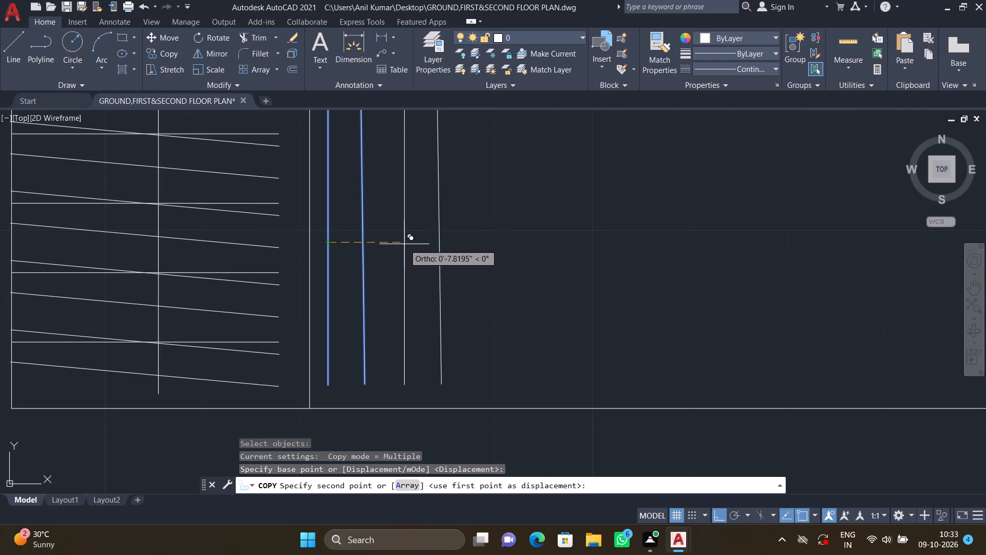
{"action": "scroll", "coordinate": [404, 243], "scroll_direction": "down", "scroll_amount": 2}
{"action": "key", "text": "a"}
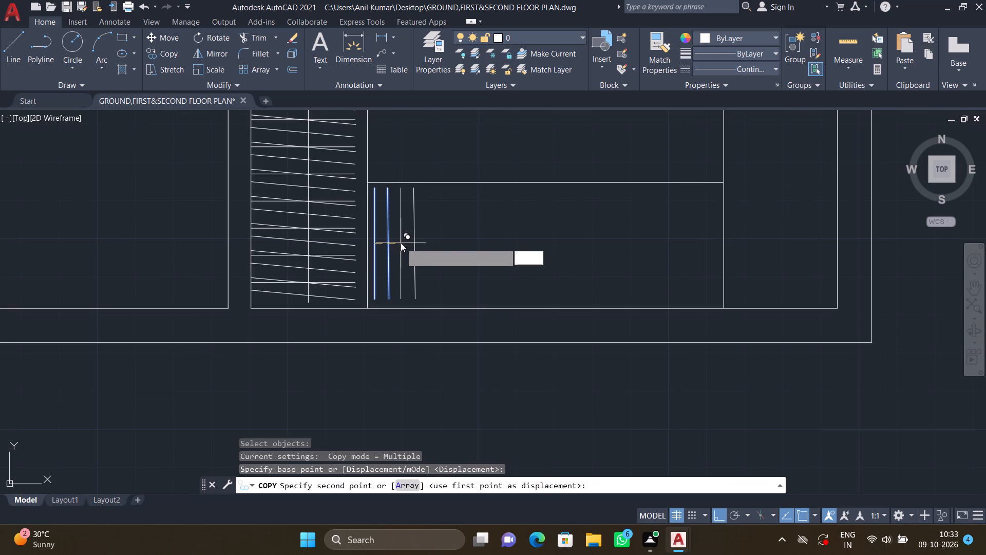
{"action": "key", "text": "Return"}
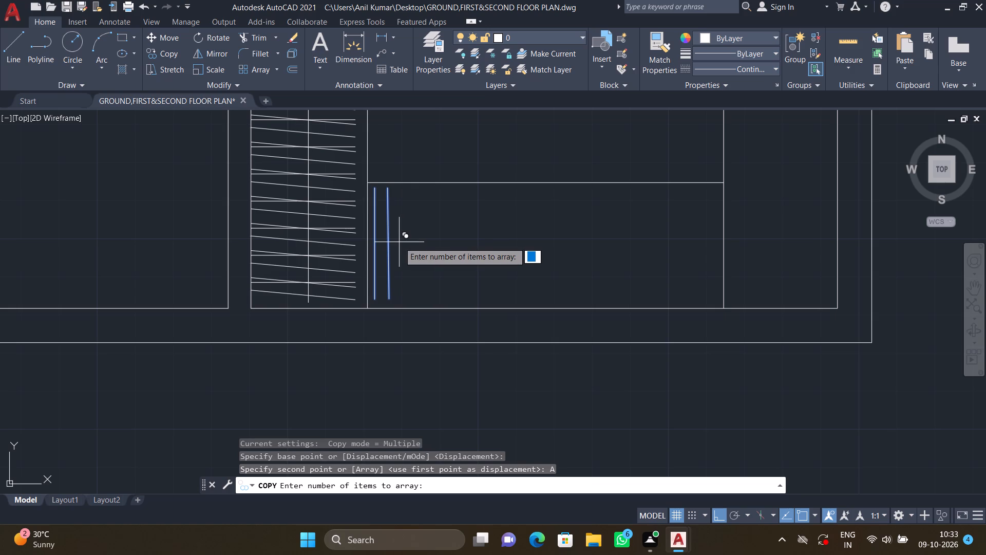
{"action": "type", "text": "17"}
{"action": "key", "text": "Return"}
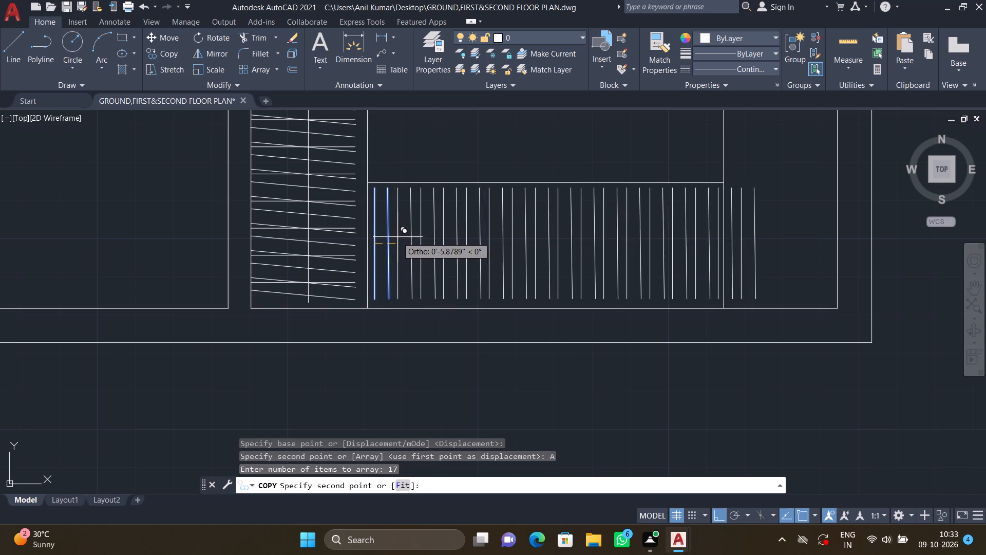
{"action": "left_click", "coordinate": [395, 237]}
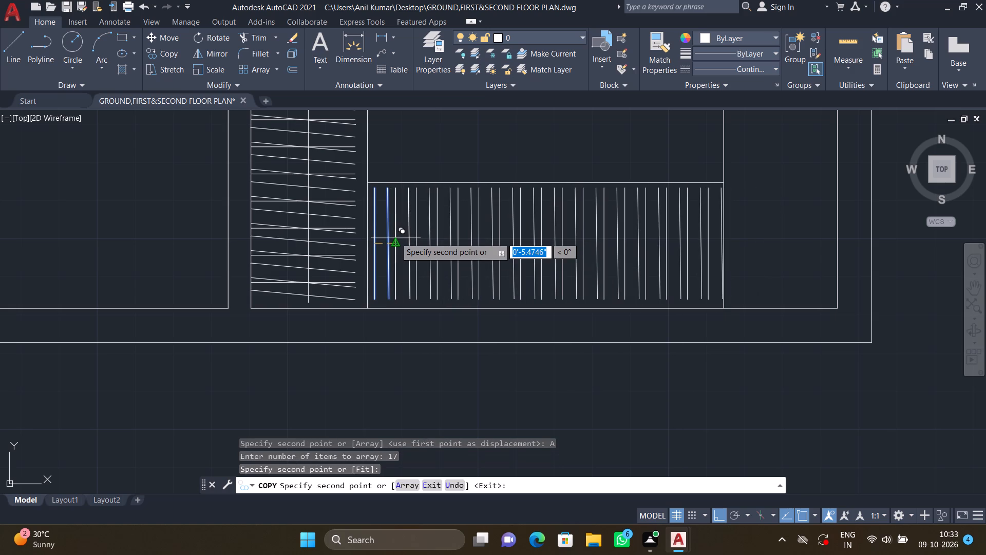
{"action": "key", "text": "Return"}
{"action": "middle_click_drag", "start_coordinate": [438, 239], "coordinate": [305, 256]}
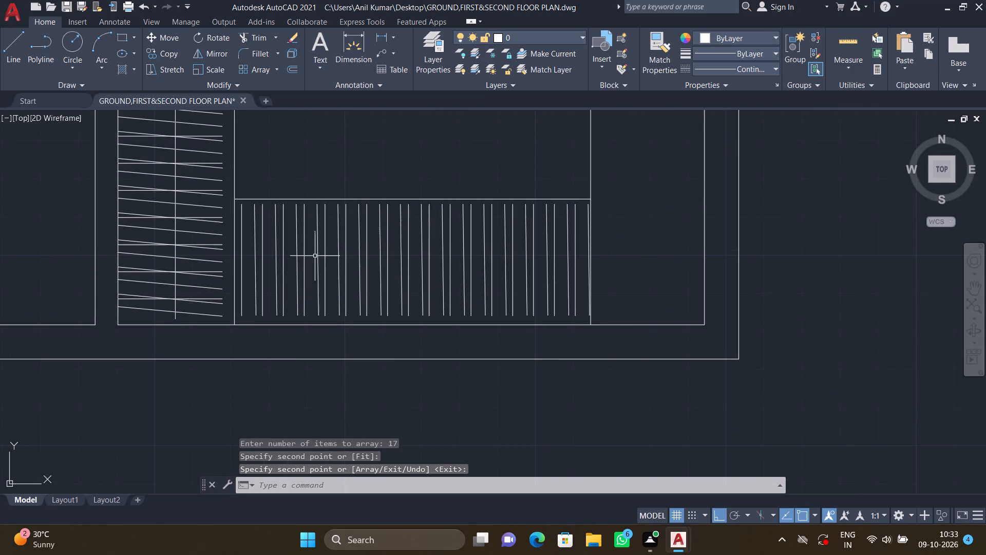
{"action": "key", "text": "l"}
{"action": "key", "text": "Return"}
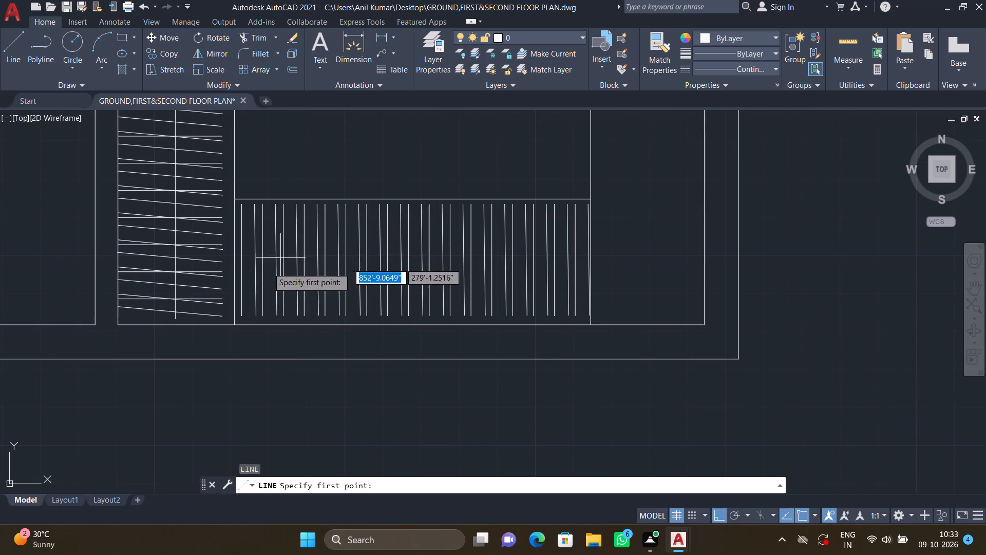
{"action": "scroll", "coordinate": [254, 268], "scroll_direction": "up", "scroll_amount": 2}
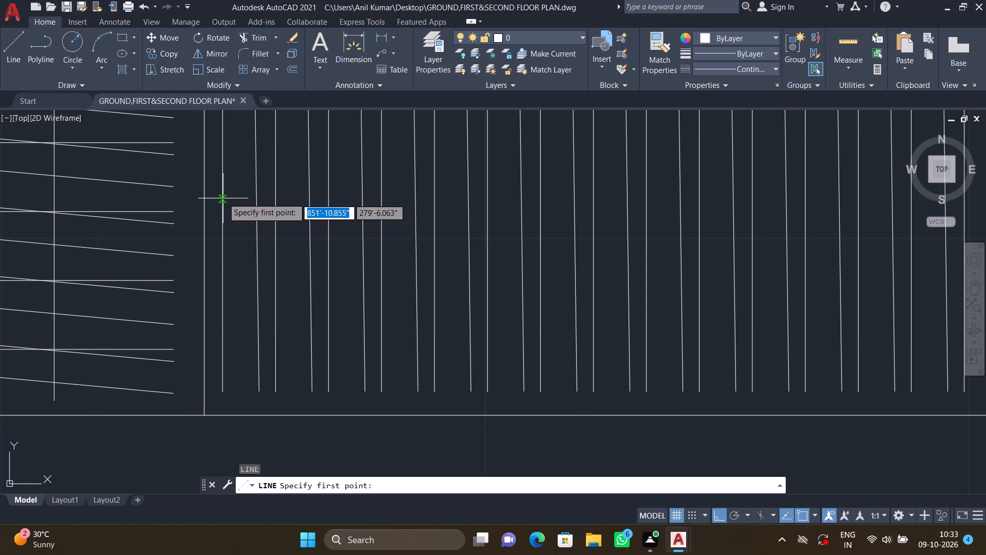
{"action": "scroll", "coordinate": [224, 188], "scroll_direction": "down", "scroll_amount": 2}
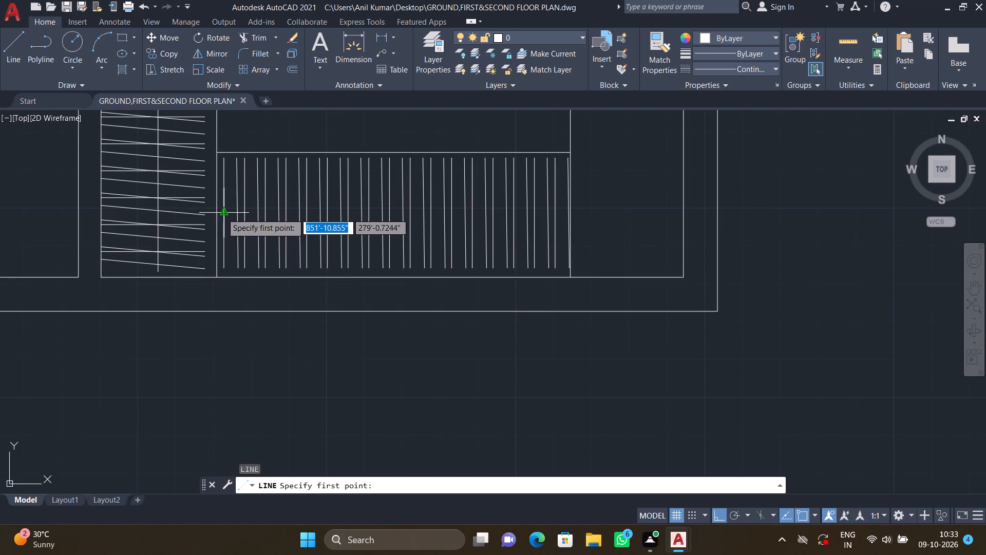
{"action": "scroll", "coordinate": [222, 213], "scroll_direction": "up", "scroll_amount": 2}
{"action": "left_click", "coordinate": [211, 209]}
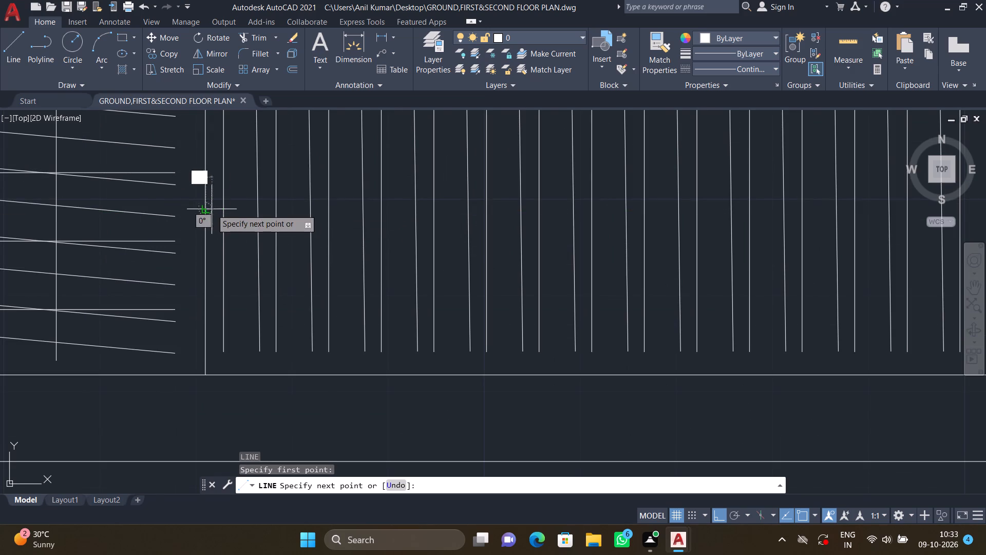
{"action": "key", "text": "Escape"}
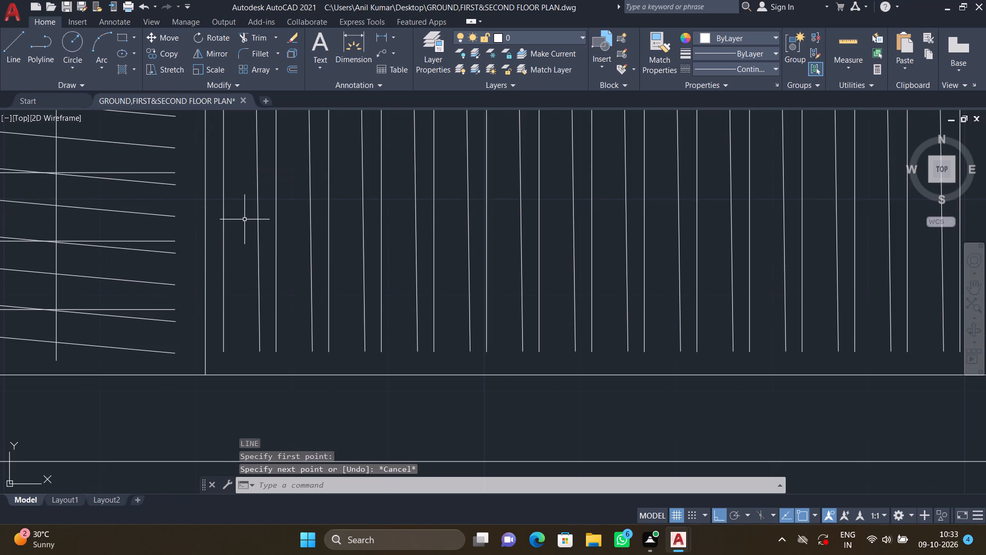
With Ortho on, draw a horizontal rod line about 7'-8.5" long through the vertical hanger lines, spanning the southeast closet space.
{"action": "key", "text": "l"}
{"action": "key", "text": "Return"}
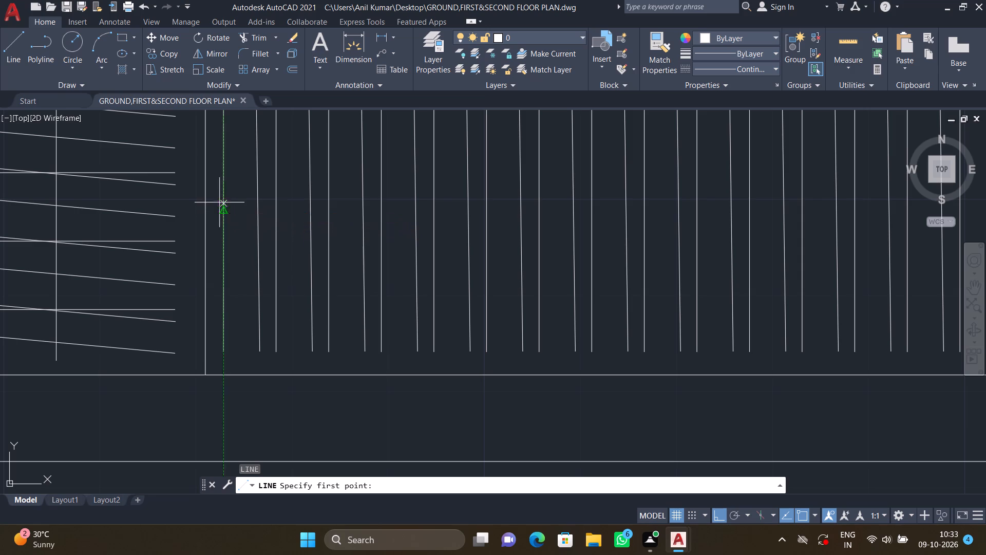
{"action": "scroll", "coordinate": [221, 215], "scroll_direction": "up", "scroll_amount": 2}
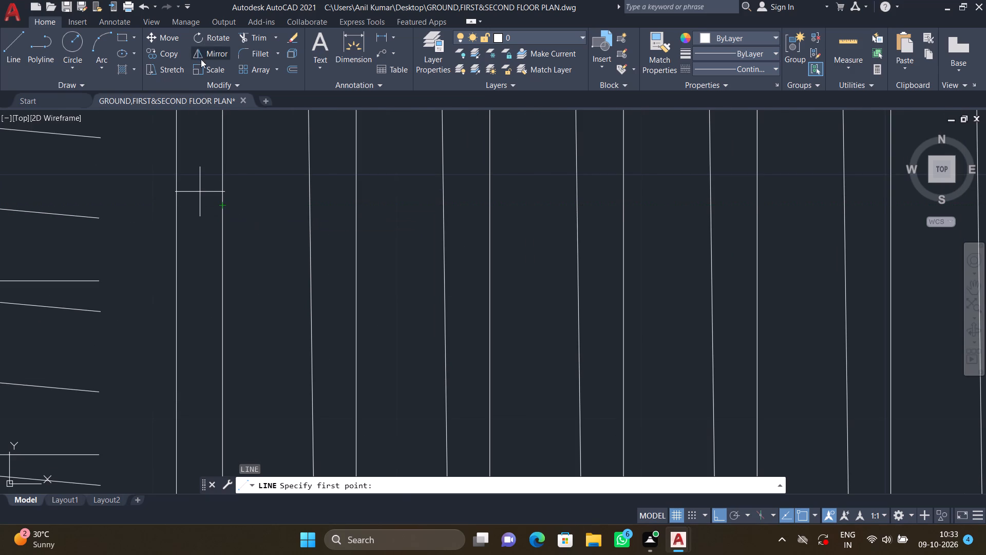
{"action": "left_click", "coordinate": [196, 206]}
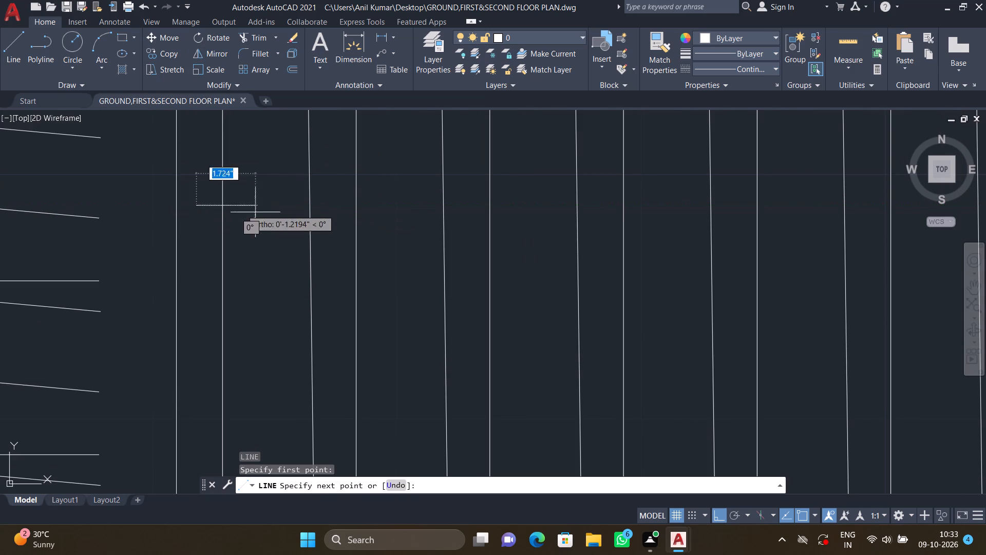
{"action": "scroll", "coordinate": [403, 227], "scroll_direction": "down", "scroll_amount": 4}
{"action": "middle_click_drag", "start_coordinate": [539, 231], "coordinate": [392, 195]}
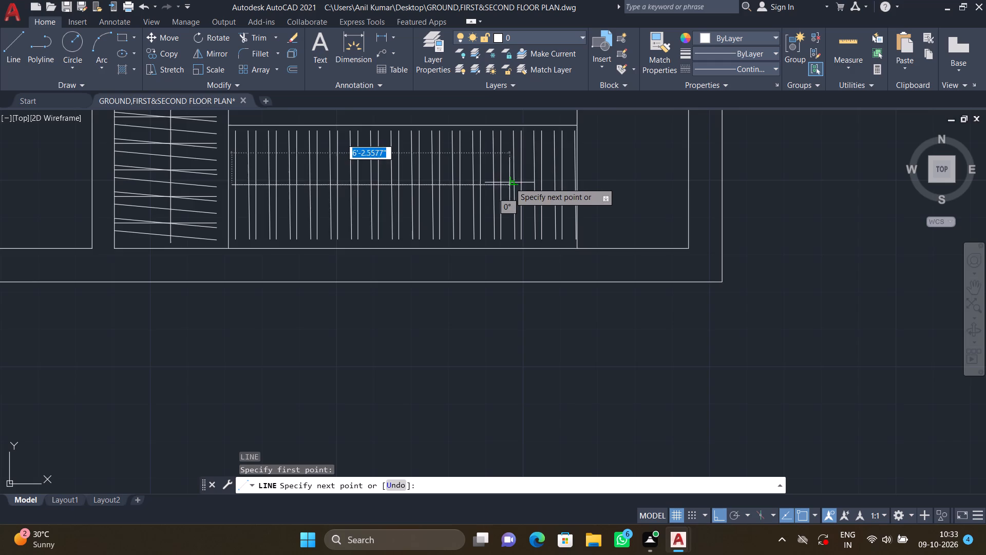
{"action": "scroll", "coordinate": [509, 182], "scroll_direction": "up", "scroll_amount": 3}
{"action": "middle_click_drag", "start_coordinate": [492, 194], "coordinate": [426, 253]}
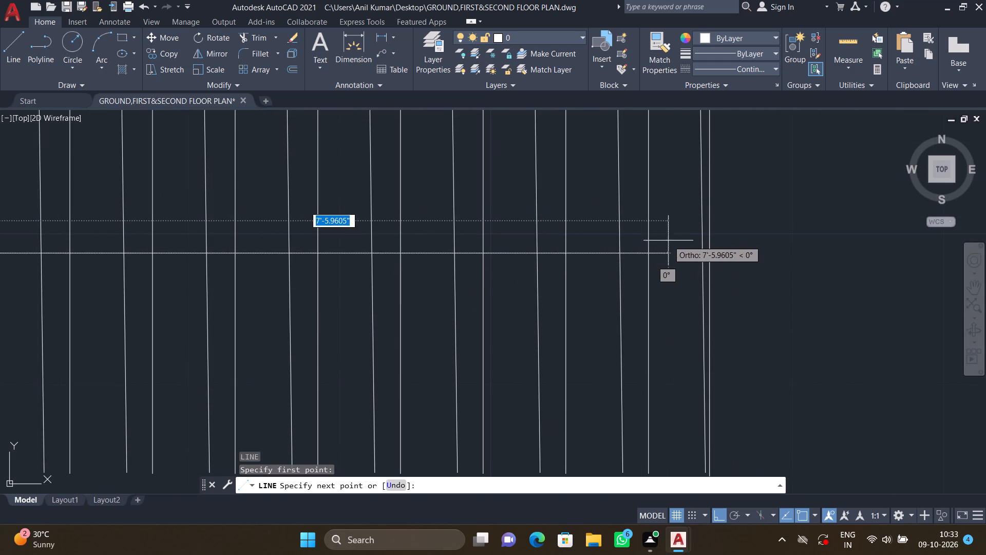
{"action": "scroll", "coordinate": [668, 240], "scroll_direction": "up", "scroll_amount": 1}
{"action": "scroll", "coordinate": [669, 246], "scroll_direction": "down", "scroll_amount": 6}
{"action": "scroll", "coordinate": [669, 246], "scroll_direction": "up", "scroll_amount": 4}
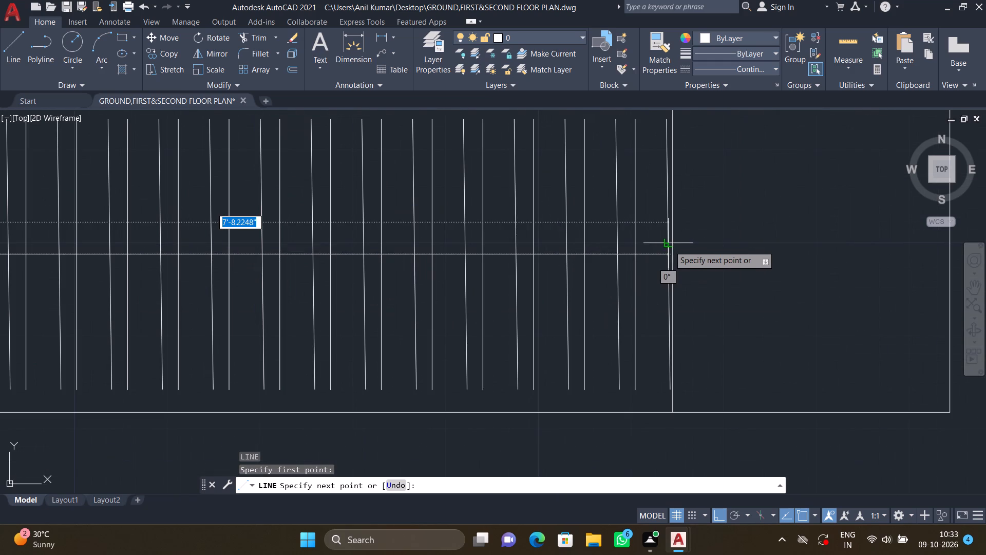
{"action": "scroll", "coordinate": [669, 245], "scroll_direction": "up", "scroll_amount": 2}
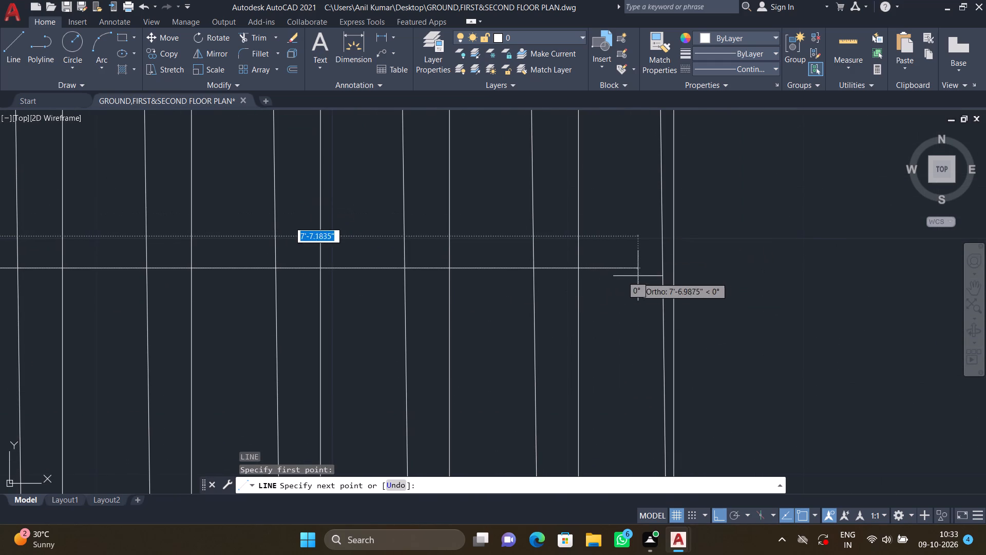
{"action": "scroll", "coordinate": [666, 267], "scroll_direction": "up", "scroll_amount": 3}
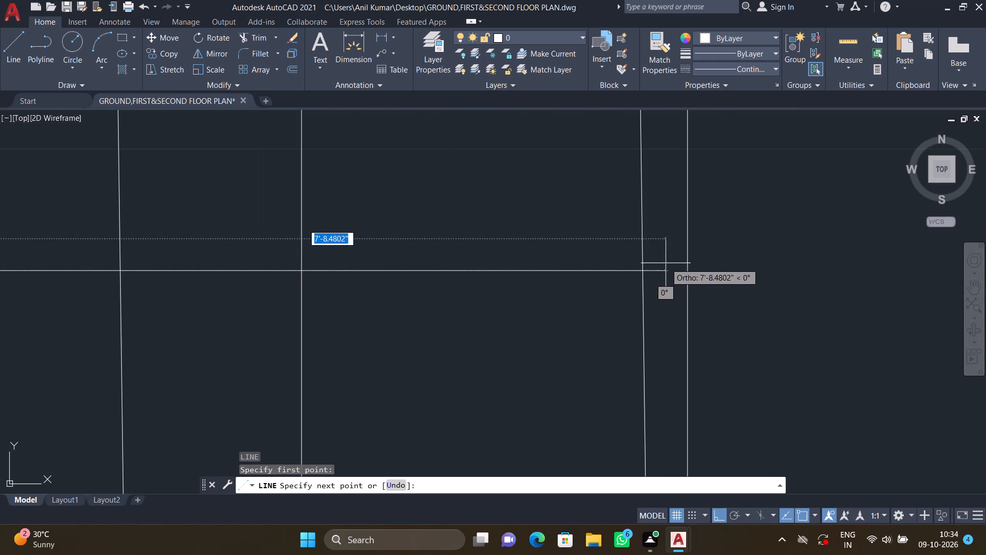
{"action": "left_click", "coordinate": [664, 271]}
{"action": "key", "text": "Return"}
With Ortho off, copy the northeast quarter-swing door of the smaller horizontal door symbol onto the wall east of the northern closet, near its south end.
{"action": "scroll", "coordinate": [582, 297], "scroll_direction": "down", "scroll_amount": 6}
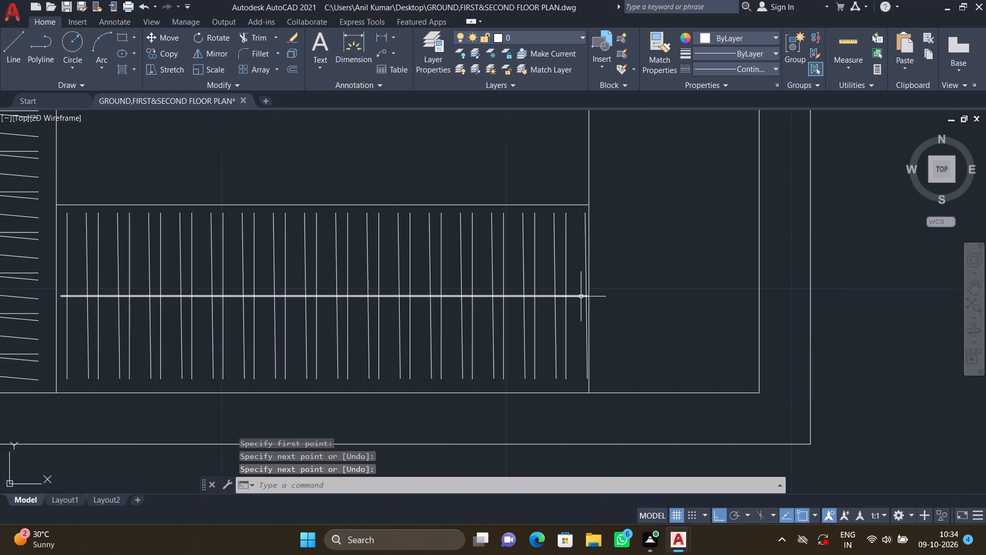
{"action": "scroll", "coordinate": [566, 301], "scroll_direction": "down", "scroll_amount": 3}
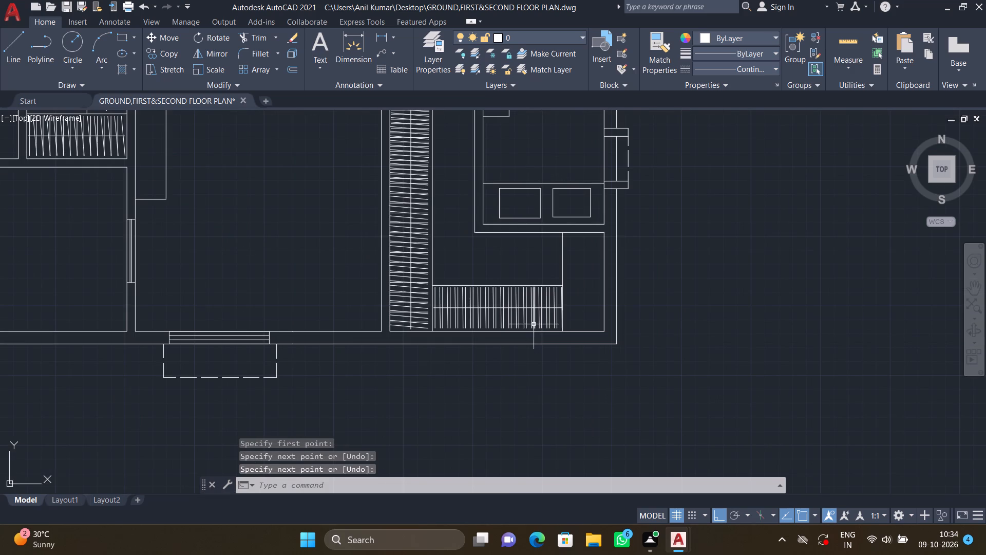
{"action": "scroll", "coordinate": [358, 194], "scroll_direction": "down", "scroll_amount": 2}
{"action": "middle_click_drag", "start_coordinate": [336, 199], "coordinate": [334, 218]}
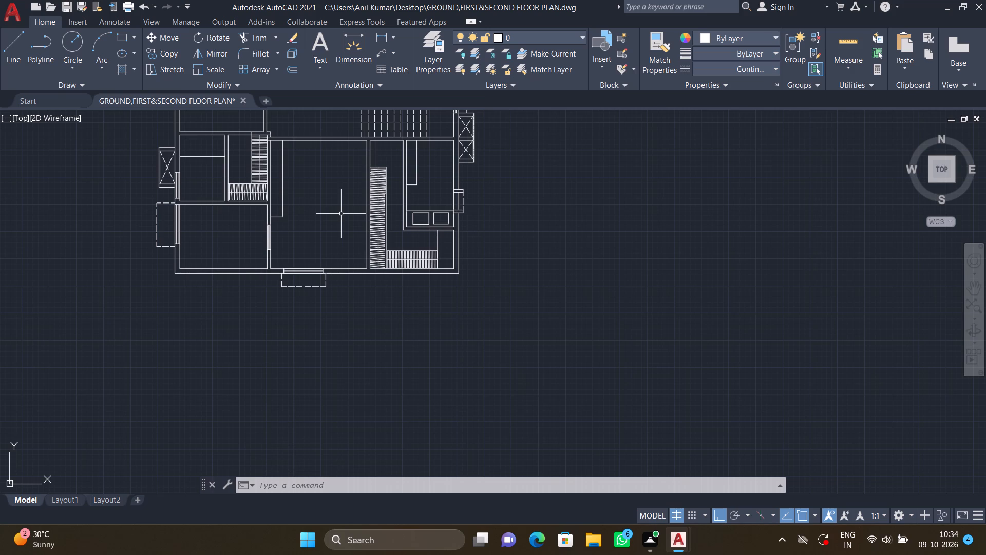
{"action": "scroll", "coordinate": [334, 219], "scroll_direction": "down", "scroll_amount": 1}
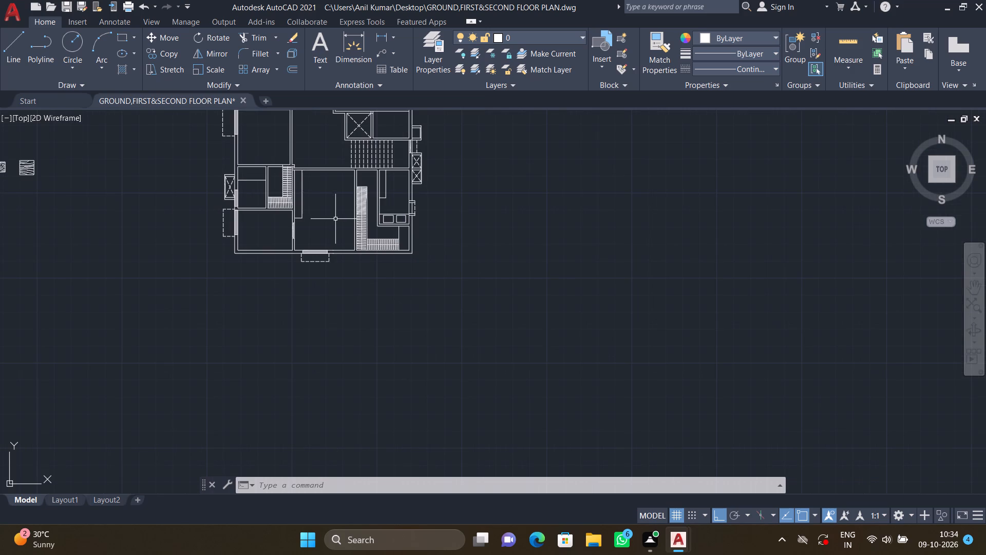
{"action": "middle_click_drag", "start_coordinate": [322, 219], "coordinate": [375, 260]}
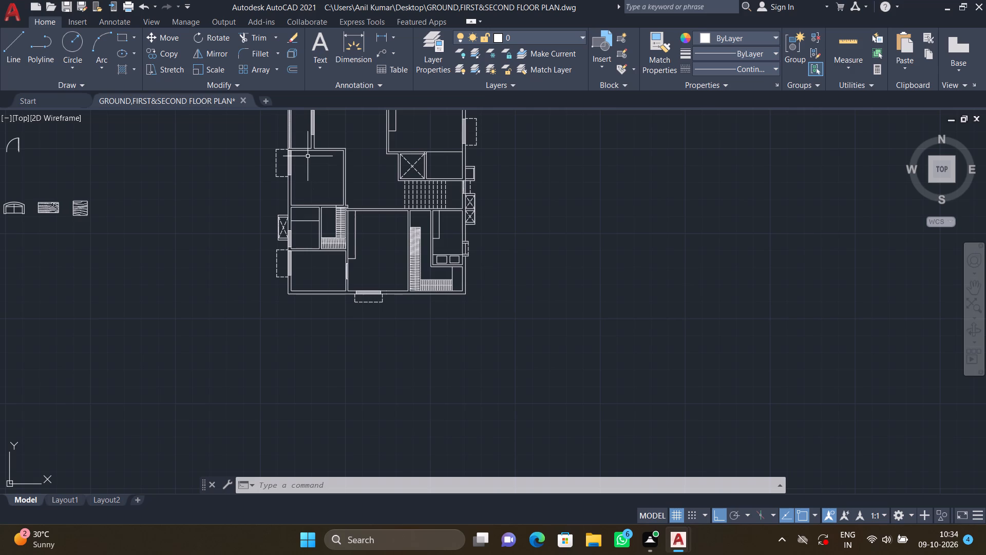
{"action": "scroll", "coordinate": [308, 156], "scroll_direction": "down", "scroll_amount": 1}
{"action": "middle_click_drag", "start_coordinate": [268, 161], "coordinate": [326, 250]}
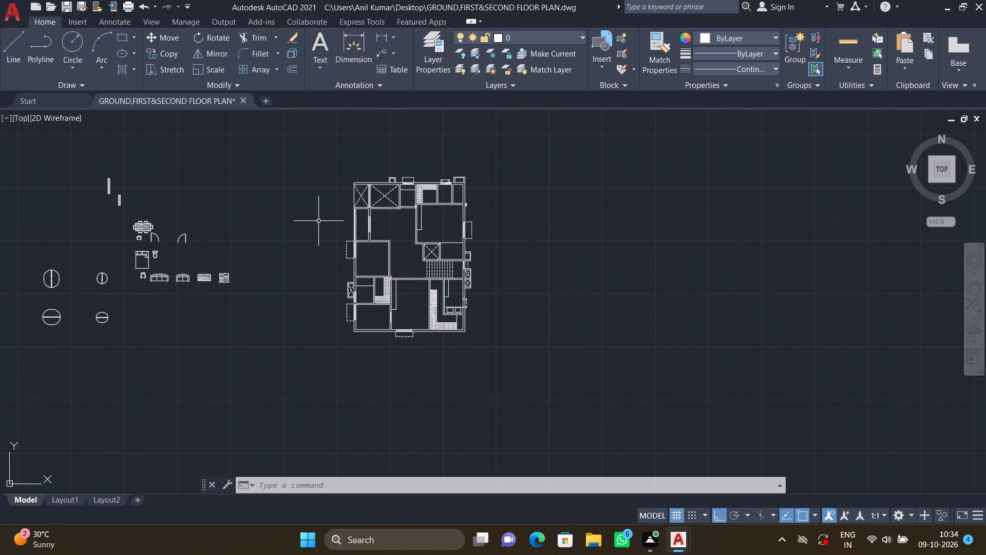
{"action": "scroll", "coordinate": [310, 215], "scroll_direction": "down", "scroll_amount": 1}
{"action": "middle_click_drag", "start_coordinate": [307, 215], "coordinate": [371, 266]}
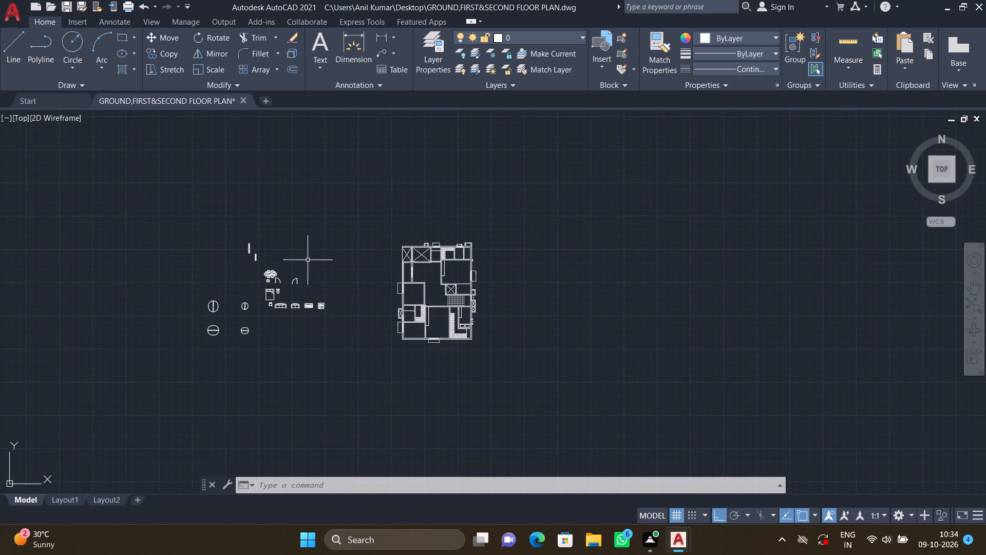
{"action": "middle_click_drag", "start_coordinate": [273, 281], "coordinate": [332, 277]}
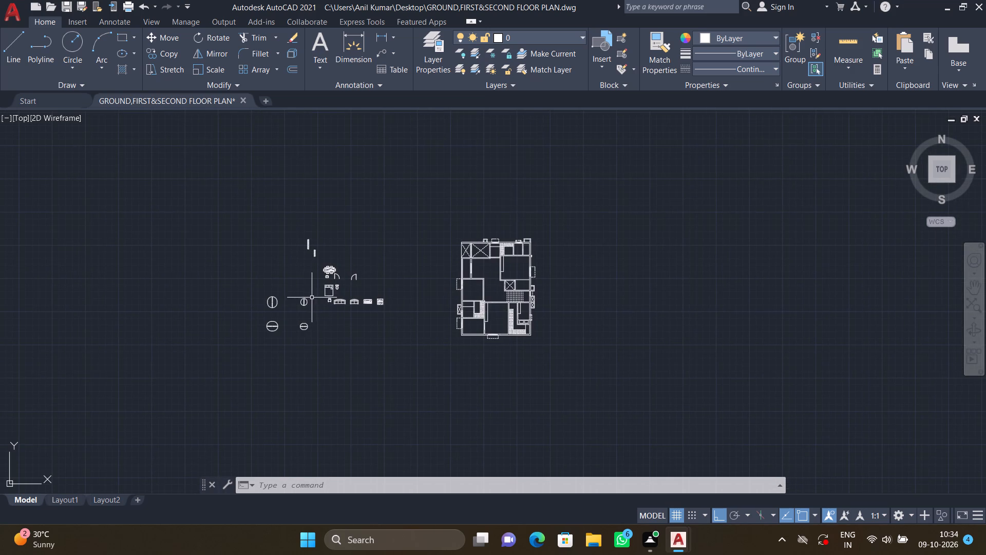
{"action": "scroll", "coordinate": [305, 302], "scroll_direction": "up", "scroll_amount": 2}
{"action": "middle_click_drag", "start_coordinate": [292, 316], "coordinate": [313, 265]}
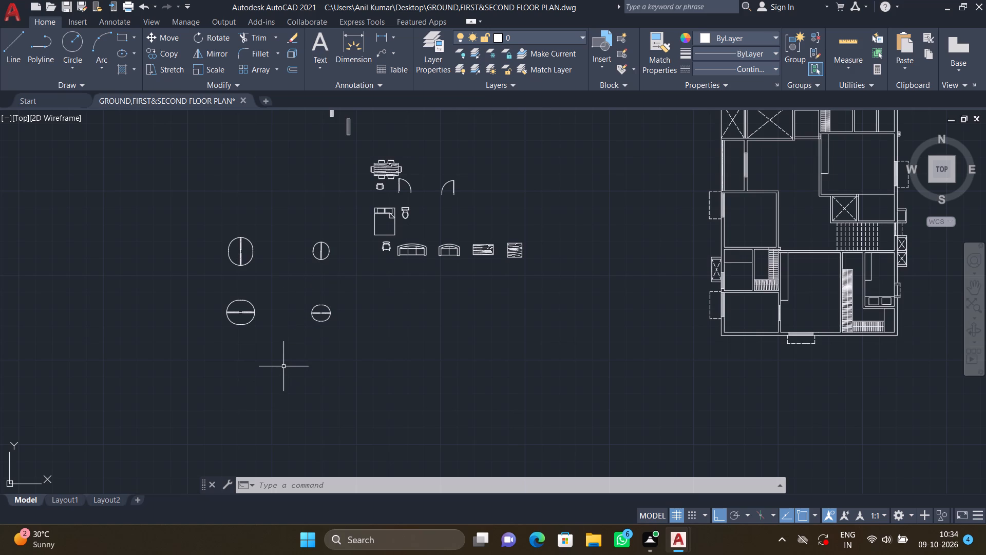
{"action": "middle_click_drag", "start_coordinate": [285, 365], "coordinate": [330, 357]}
{"action": "scroll", "coordinate": [355, 305], "scroll_direction": "up", "scroll_amount": 3}
{"action": "middle_click_drag", "start_coordinate": [408, 286], "coordinate": [355, 284]}
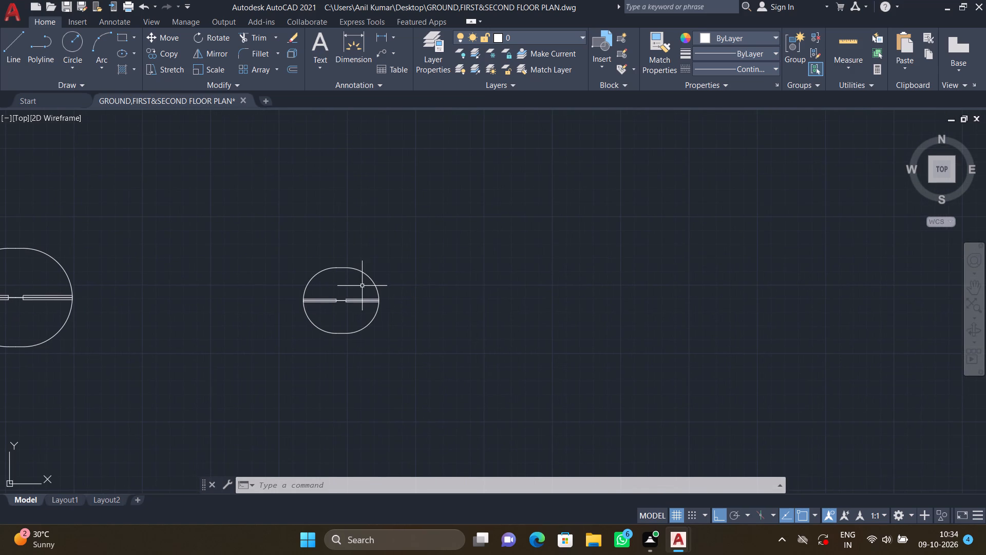
{"action": "scroll", "coordinate": [370, 278], "scroll_direction": "up", "scroll_amount": 2}
{"action": "type", "text": "CO"}
{"action": "key", "text": "Return"}
{"action": "left_click", "coordinate": [370, 282]}
{"action": "key", "text": "Return"}
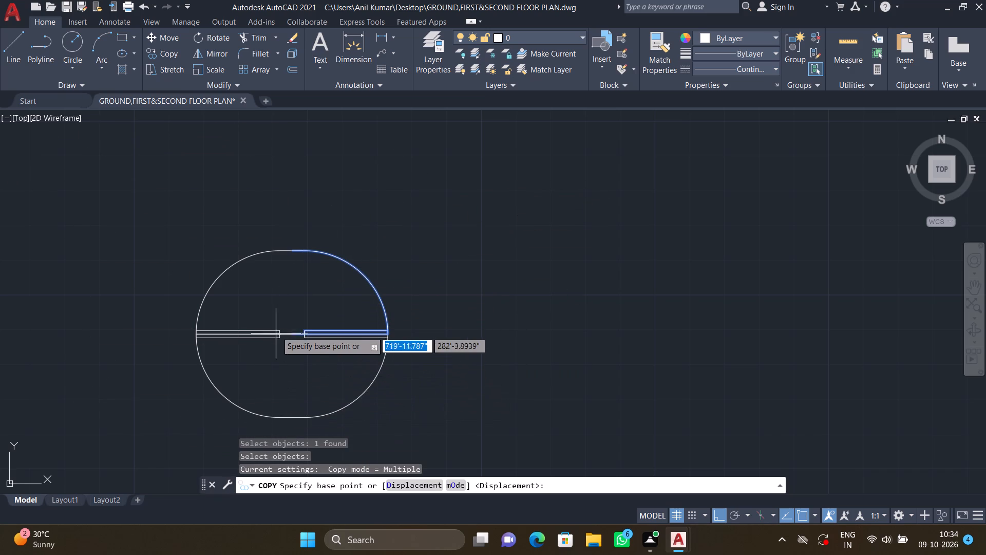
{"action": "scroll", "coordinate": [293, 338], "scroll_direction": "up", "scroll_amount": 1}
{"action": "left_click", "coordinate": [297, 331]}
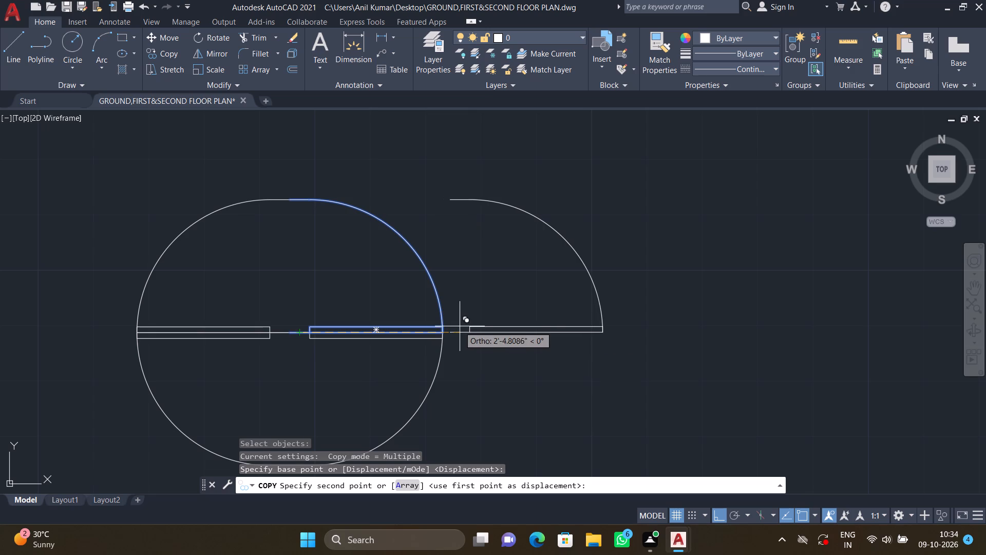
{"action": "key", "text": "F8"}
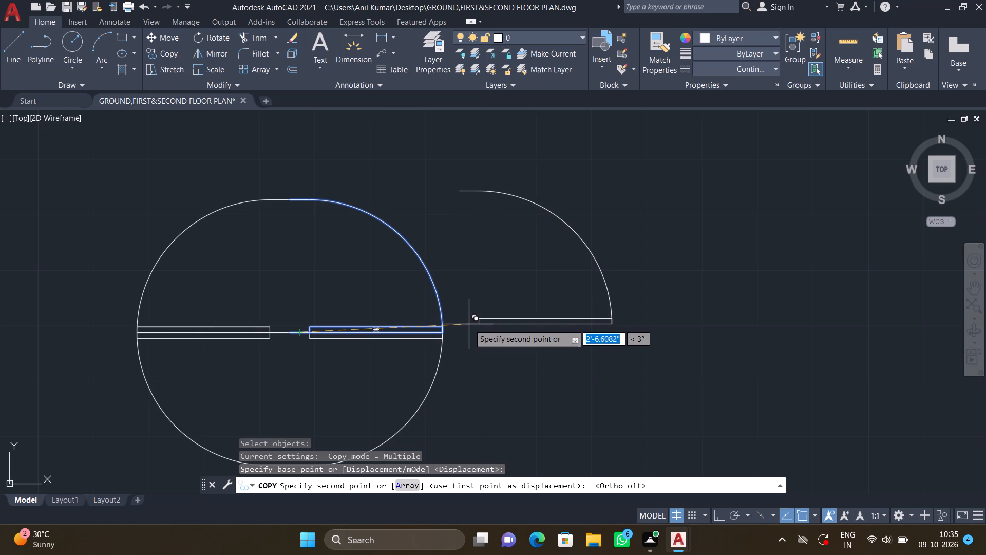
{"action": "scroll", "coordinate": [480, 330], "scroll_direction": "down", "scroll_amount": 3}
{"action": "scroll", "coordinate": [628, 375], "scroll_direction": "down", "scroll_amount": 1}
{"action": "middle_click_drag", "start_coordinate": [618, 361], "coordinate": [426, 262]}
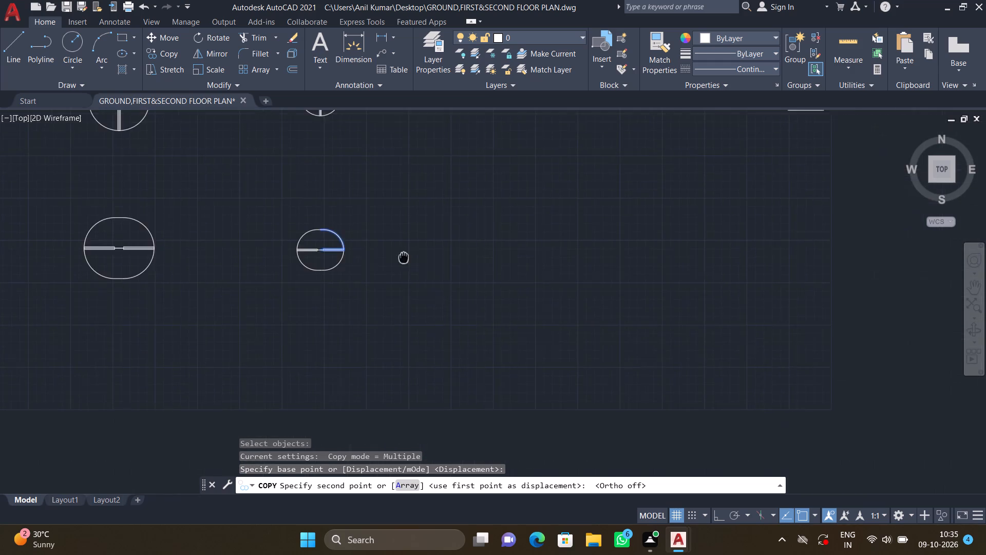
{"action": "scroll", "coordinate": [393, 267], "scroll_direction": "down", "scroll_amount": 2}
{"action": "middle_click_drag", "start_coordinate": [523, 381], "coordinate": [498, 381]}
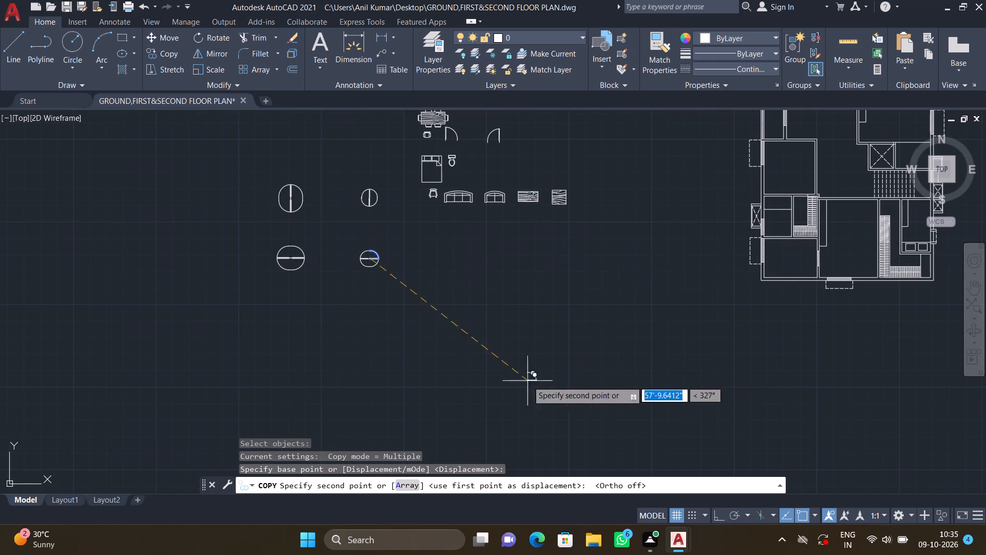
{"action": "middle_click_drag", "start_coordinate": [498, 381], "coordinate": [257, 460]}
{"action": "scroll", "coordinate": [279, 447], "scroll_direction": "down", "scroll_amount": 1}
{"action": "middle_click_drag", "start_coordinate": [483, 448], "coordinate": [429, 468]}
{"action": "scroll", "coordinate": [580, 254], "scroll_direction": "up", "scroll_amount": 1}
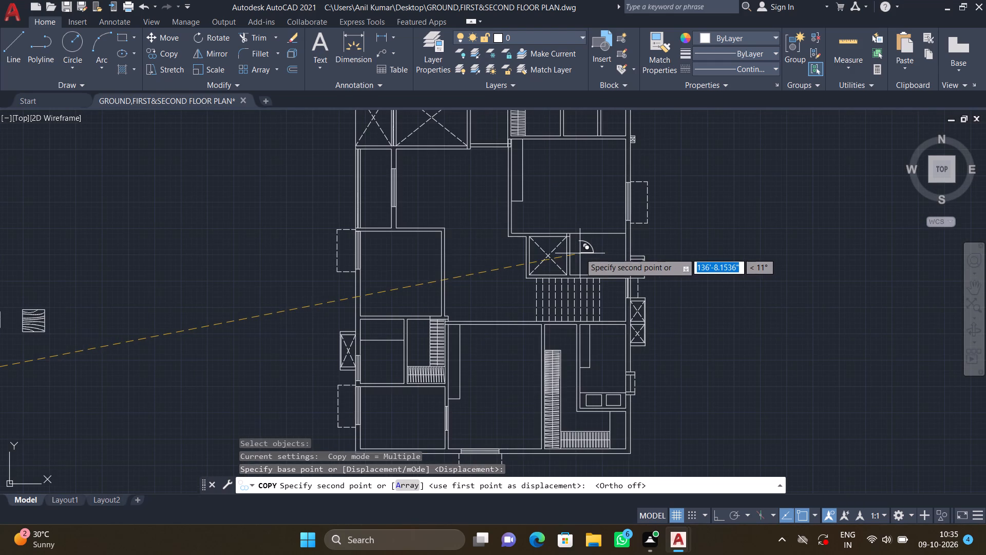
{"action": "middle_click_drag", "start_coordinate": [458, 265], "coordinate": [390, 474]}
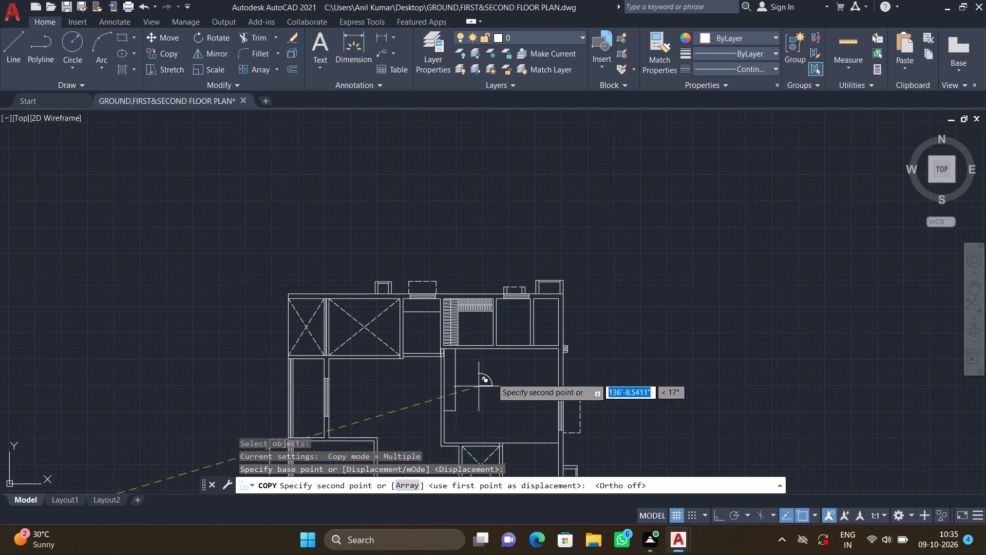
{"action": "scroll", "coordinate": [486, 347], "scroll_direction": "up", "scroll_amount": 2}
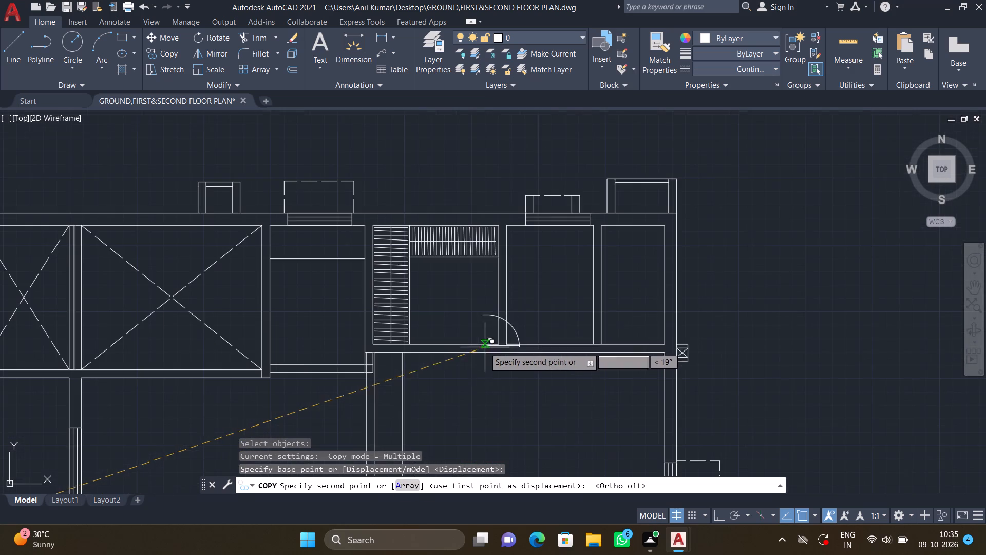
{"action": "scroll", "coordinate": [507, 322], "scroll_direction": "up", "scroll_amount": 2}
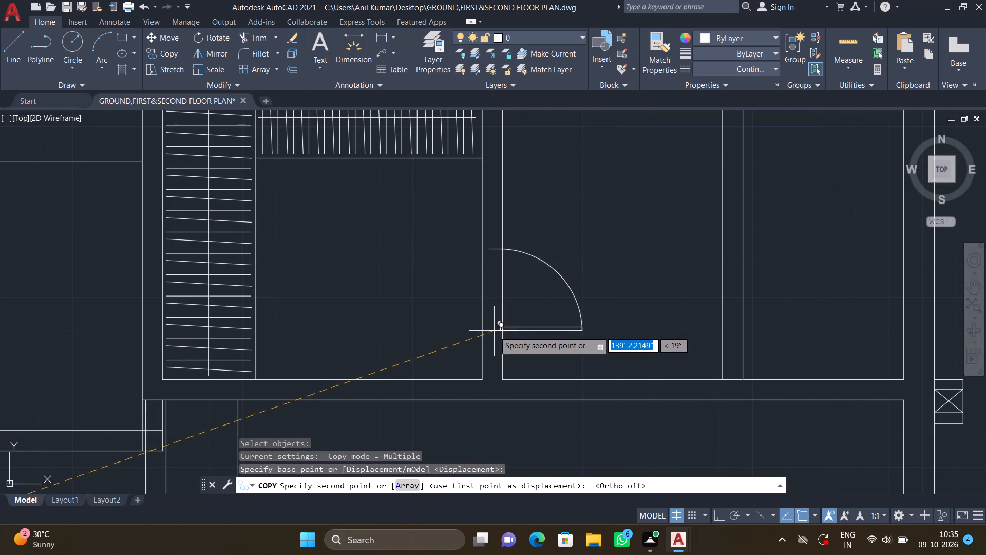
{"action": "scroll", "coordinate": [475, 348], "scroll_direction": "up", "scroll_amount": 3}
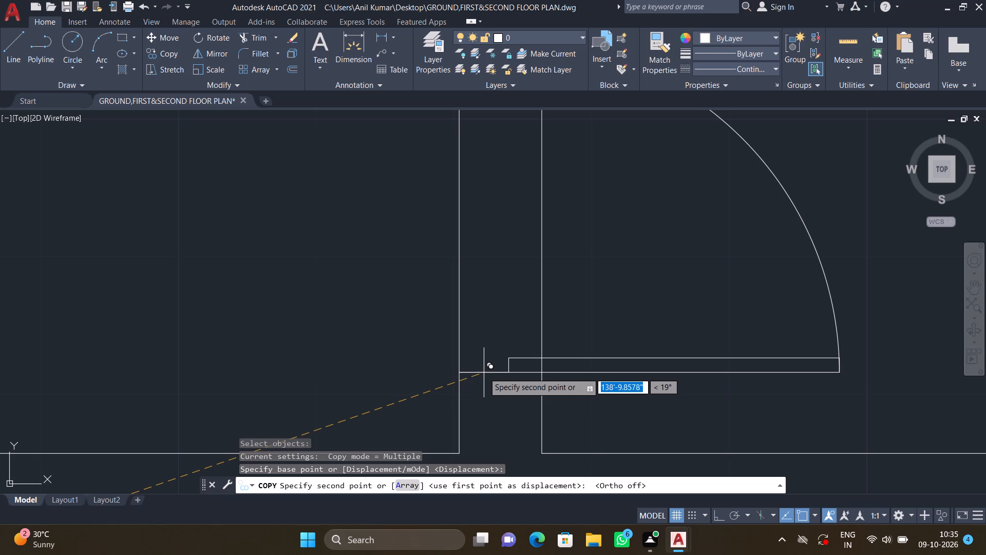
{"action": "left_click", "coordinate": [484, 373]}
{"action": "key", "text": "Return"}
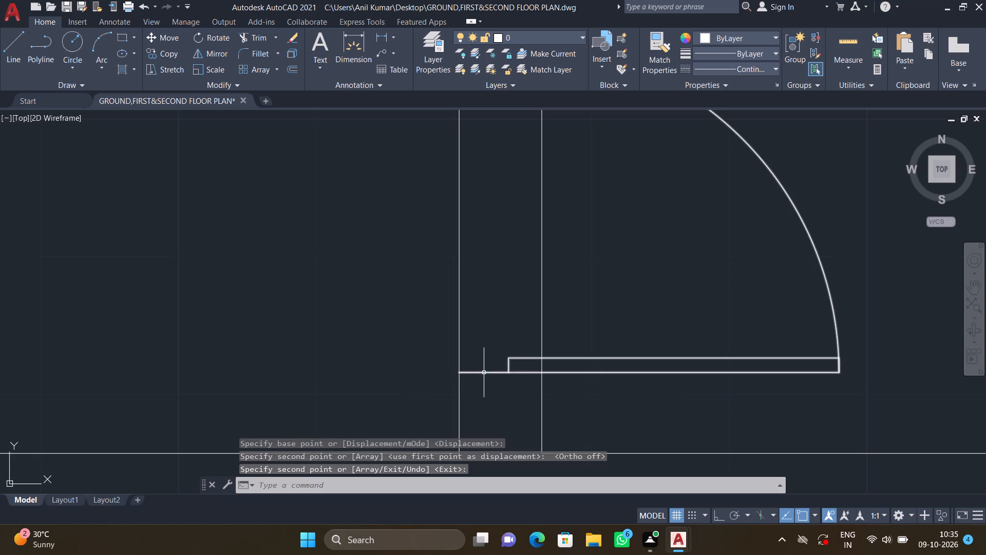
With Ortho on, move the newly copied door symbol slightly east so its west end meets the wall's west face.
{"action": "middle_click_drag", "start_coordinate": [468, 288], "coordinate": [407, 418]}
{"action": "scroll", "coordinate": [396, 180], "scroll_direction": "up", "scroll_amount": 1}
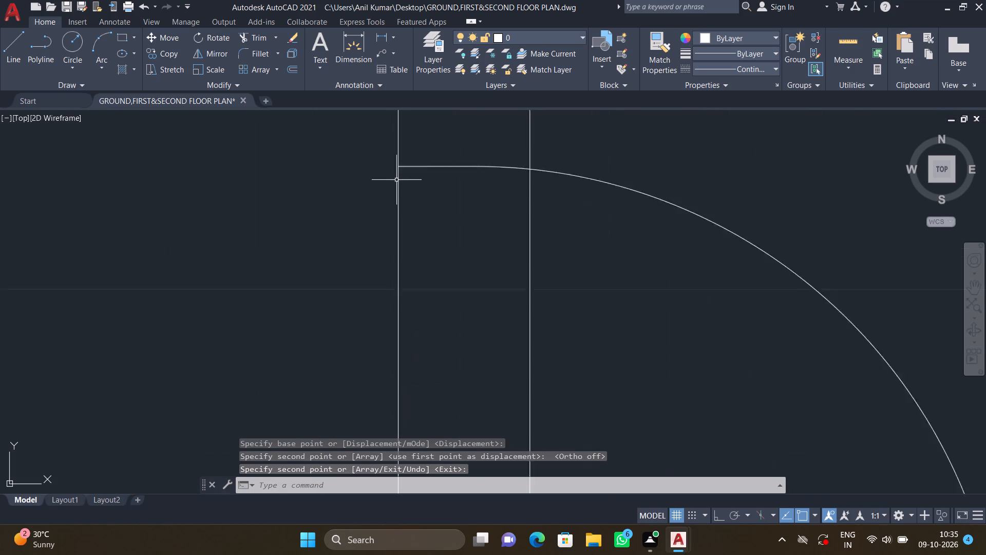
{"action": "scroll", "coordinate": [396, 180], "scroll_direction": "up", "scroll_amount": 1}
{"action": "middle_click_drag", "start_coordinate": [396, 176], "coordinate": [353, 377]}
{"action": "scroll", "coordinate": [355, 364], "scroll_direction": "up", "scroll_amount": 6}
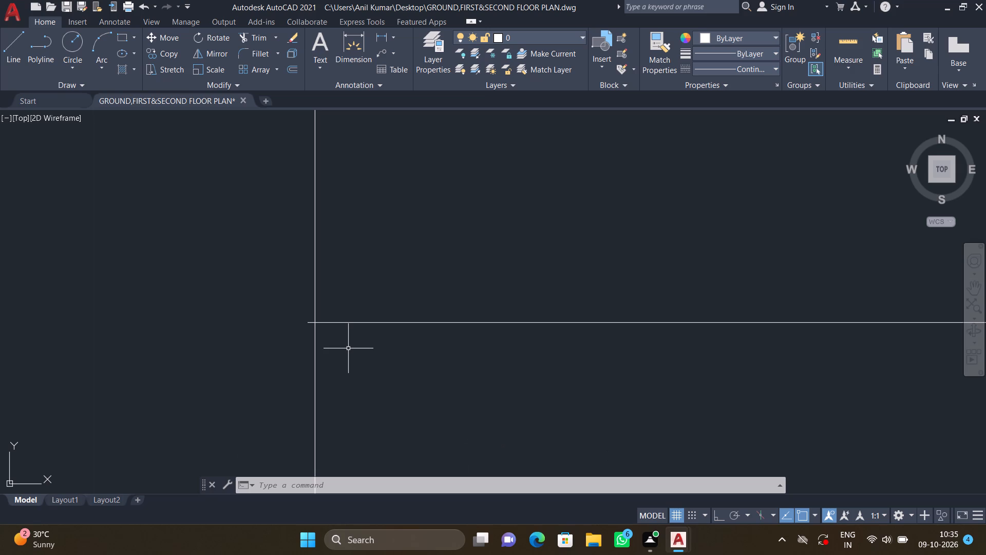
{"action": "key", "text": "F8"}
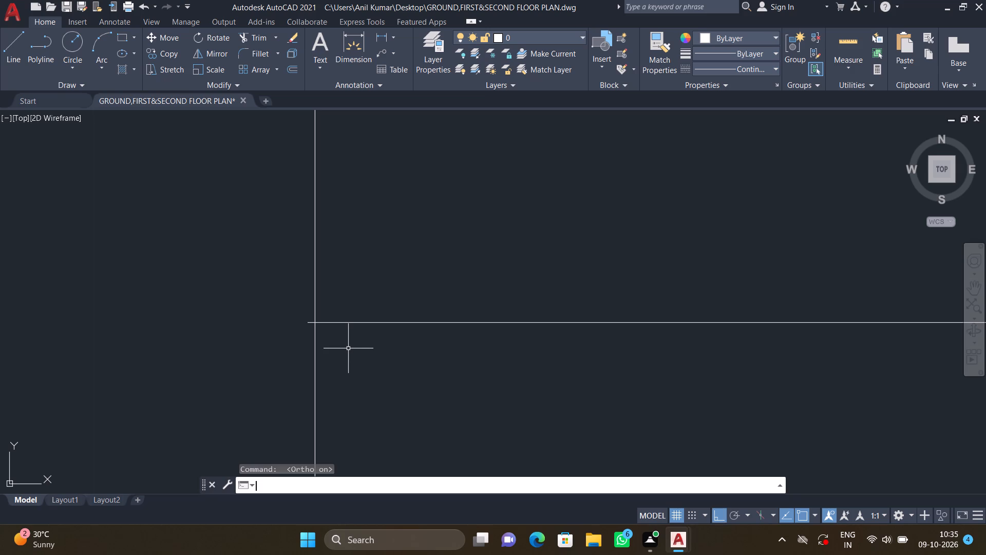
{"action": "key", "text": "m"}
{"action": "key", "text": "Return"}
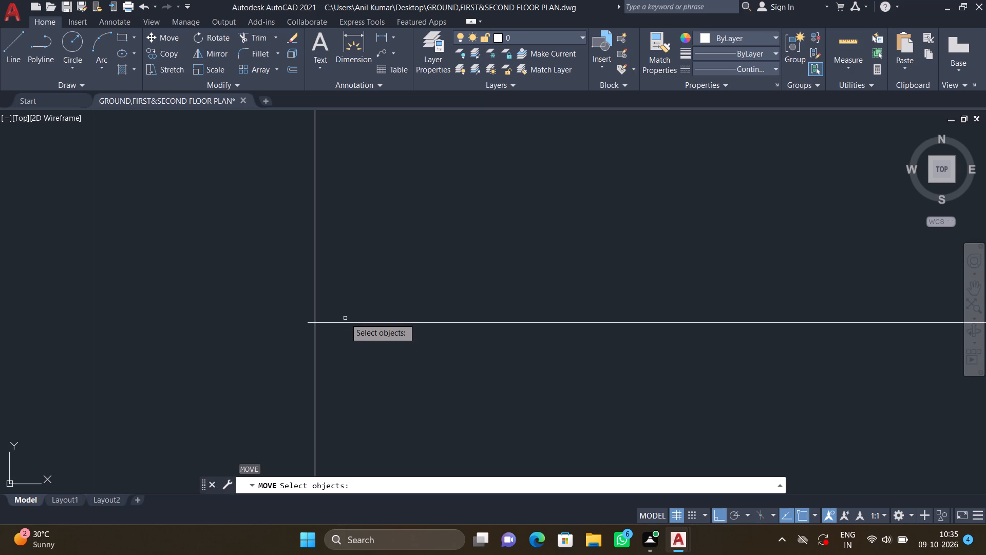
{"action": "left_click", "coordinate": [350, 322]}
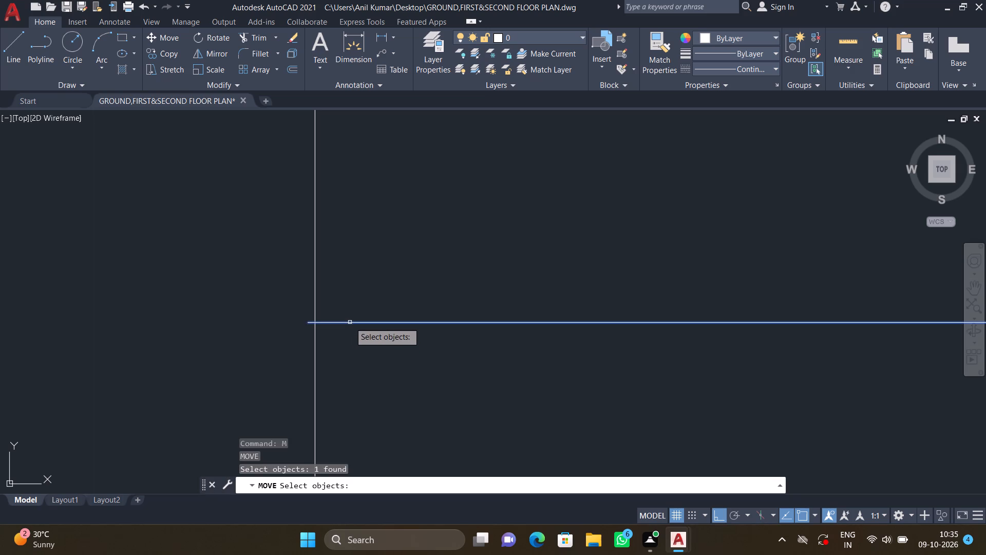
{"action": "key", "text": "Return"}
{"action": "scroll", "coordinate": [275, 326], "scroll_direction": "up", "scroll_amount": 2}
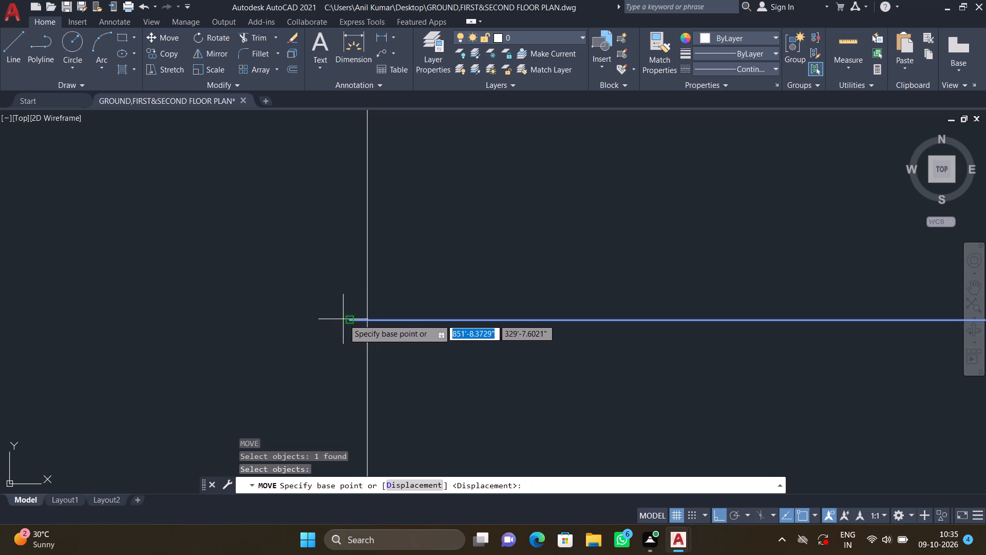
{"action": "left_click_drag", "start_coordinate": [349, 321], "coordinate": [353, 321]}
{"action": "left_click", "coordinate": [368, 324]}
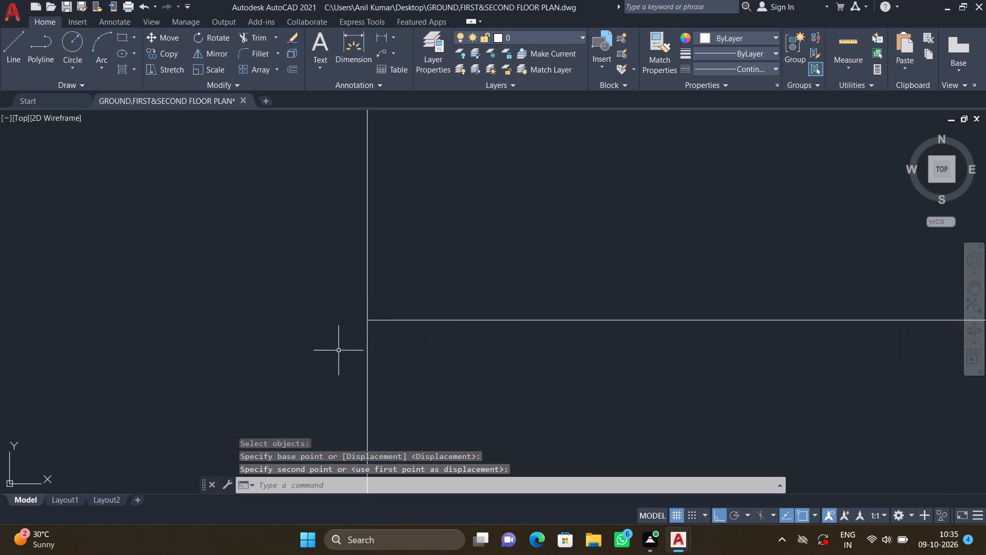
With Ortho off, copy that door symbol about 5'-11" east onto the west face of the next wall, near its south end.
{"action": "scroll", "coordinate": [342, 349], "scroll_direction": "down", "scroll_amount": 17}
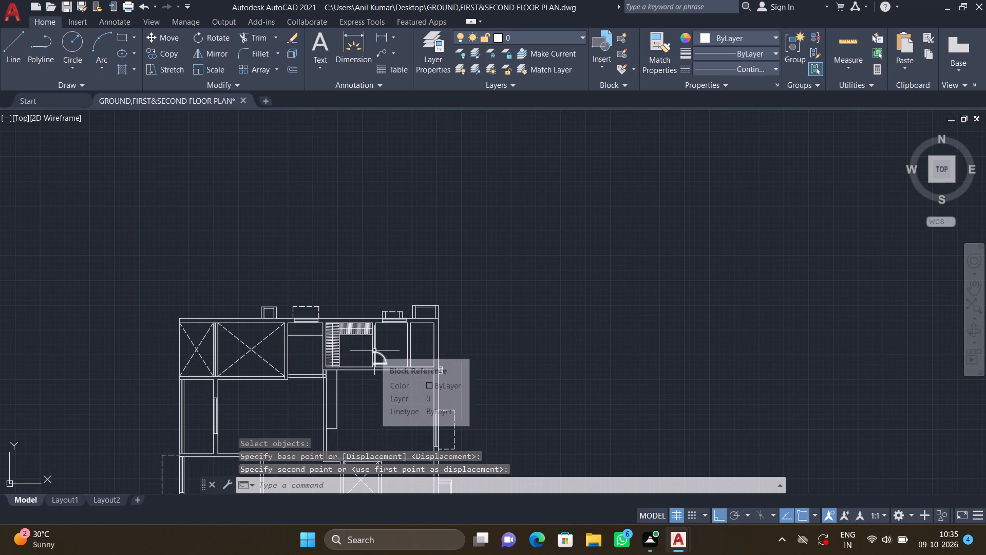
{"action": "scroll", "coordinate": [294, 375], "scroll_direction": "down", "scroll_amount": 2}
{"action": "scroll", "coordinate": [329, 369], "scroll_direction": "up", "scroll_amount": 3}
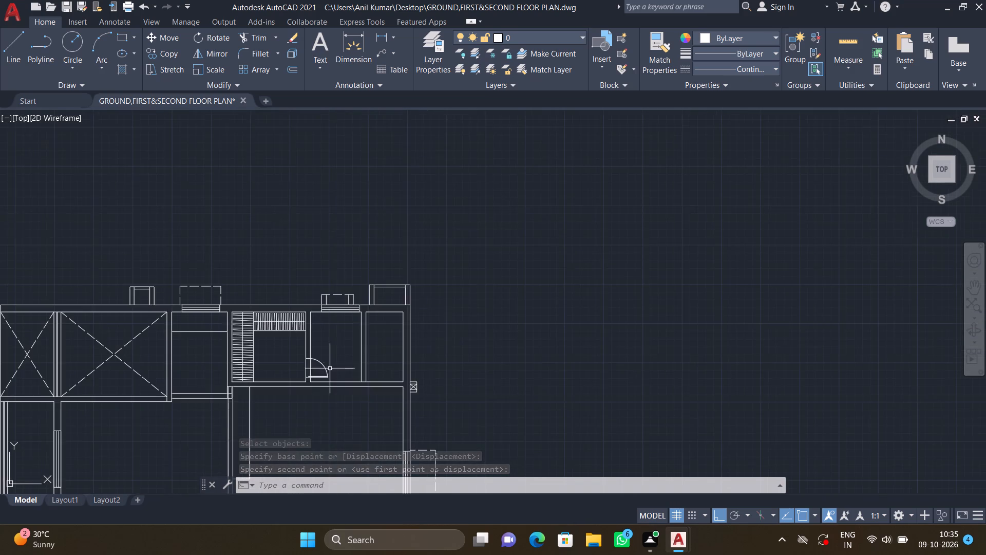
{"action": "scroll", "coordinate": [324, 377], "scroll_direction": "up", "scroll_amount": 3}
{"action": "middle_click_drag", "start_coordinate": [320, 356], "coordinate": [381, 359]}
{"action": "scroll", "coordinate": [368, 359], "scroll_direction": "up", "scroll_amount": 2}
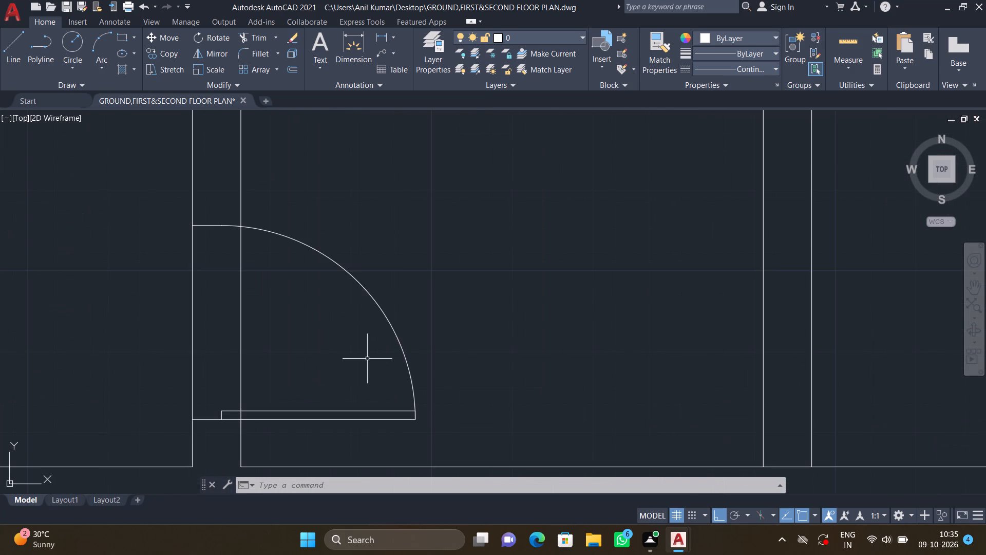
{"action": "key", "text": "F8"}
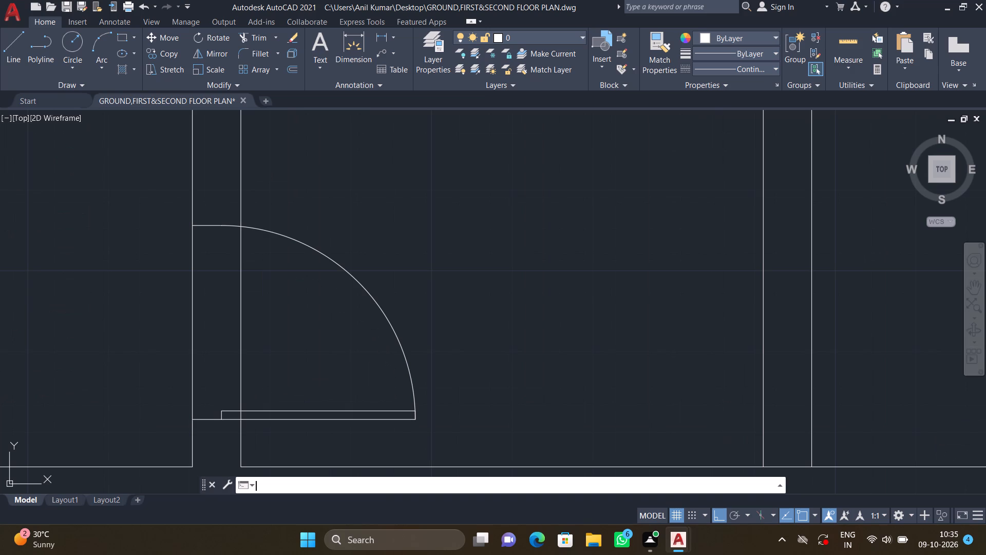
{"action": "type", "text": "CO"}
{"action": "key", "text": "Return"}
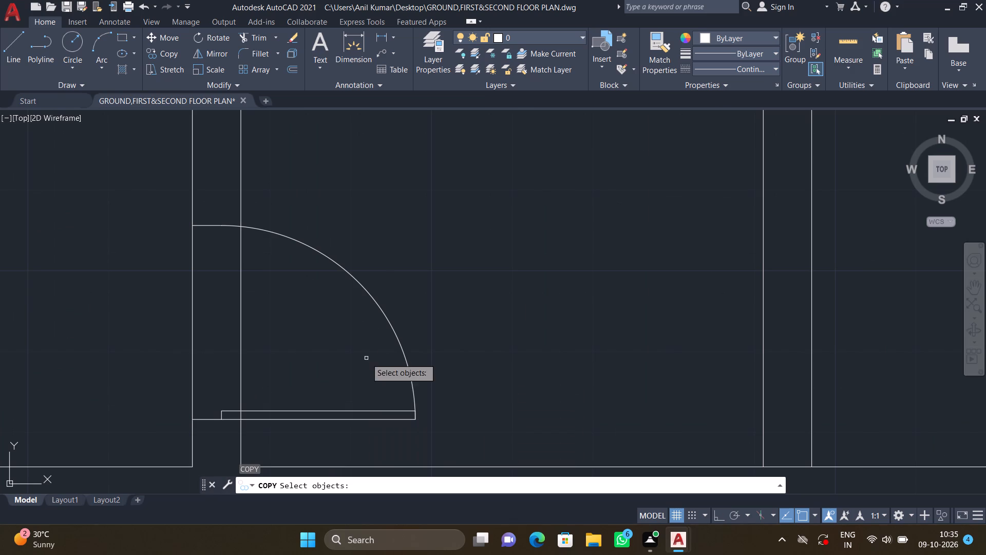
{"action": "left_click", "coordinate": [402, 355]}
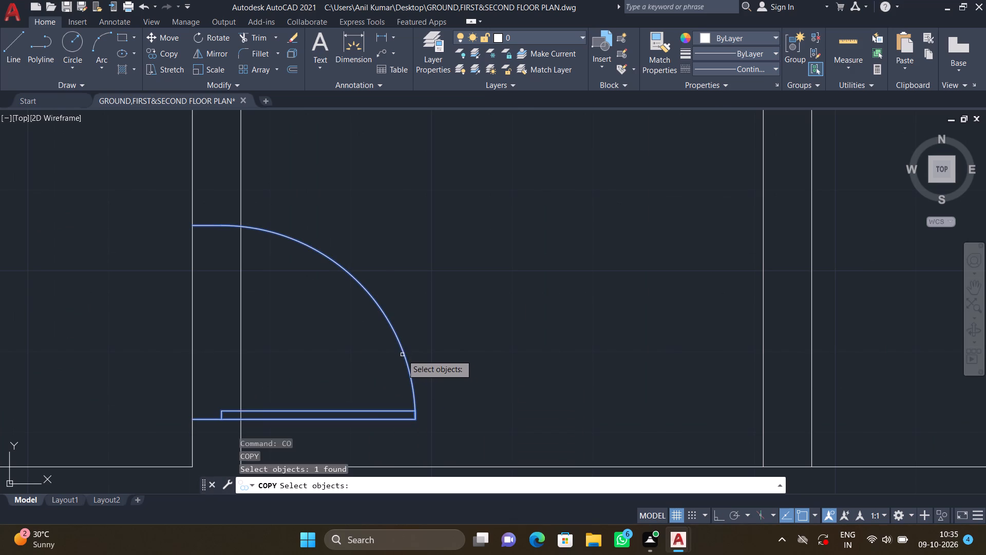
{"action": "key", "text": "Return"}
{"action": "left_click", "coordinate": [194, 419]}
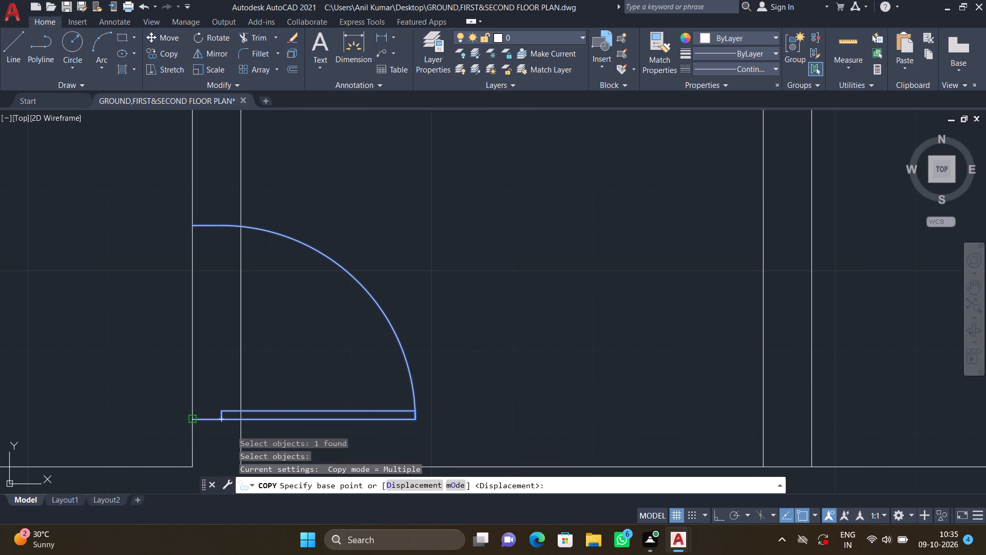
{"action": "scroll", "coordinate": [334, 402], "scroll_direction": "down", "scroll_amount": 3}
{"action": "middle_click_drag", "start_coordinate": [354, 413], "coordinate": [244, 375]}
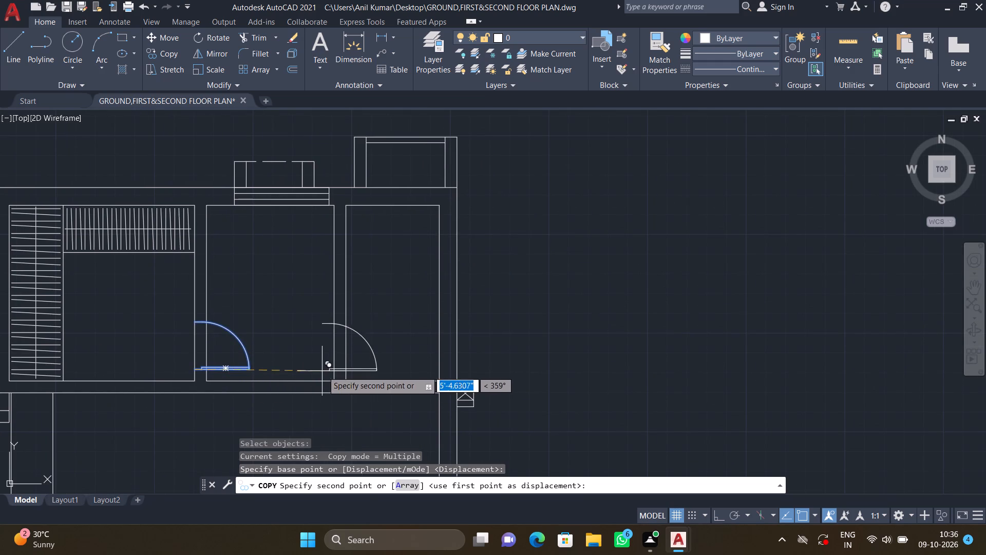
{"action": "scroll", "coordinate": [332, 370], "scroll_direction": "up", "scroll_amount": 3}
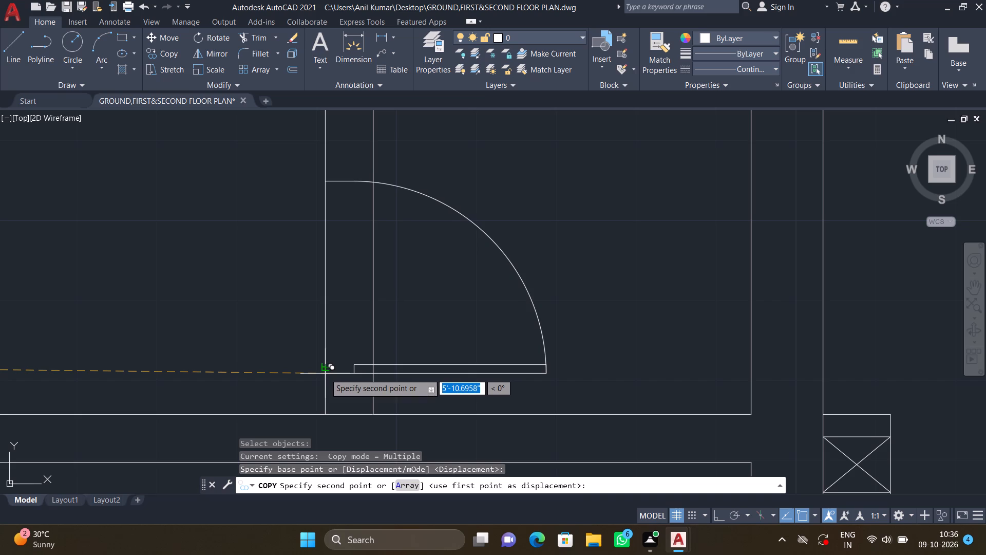
{"action": "double_click", "coordinate": [325, 374]}
{"action": "key", "text": "Return"}
Examine how the north end of the second copied door's swing meets the wall's west face.
{"action": "scroll", "coordinate": [263, 406], "scroll_direction": "down", "scroll_amount": 1}
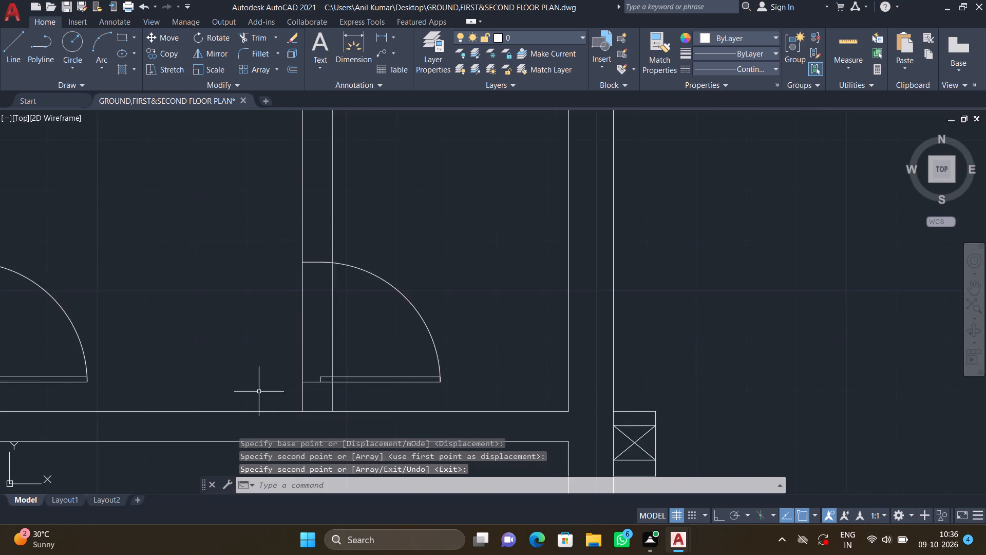
{"action": "scroll", "coordinate": [258, 391], "scroll_direction": "down", "scroll_amount": 1}
{"action": "middle_click_drag", "start_coordinate": [243, 388], "coordinate": [310, 401]}
{"action": "scroll", "coordinate": [350, 322], "scroll_direction": "up", "scroll_amount": 3}
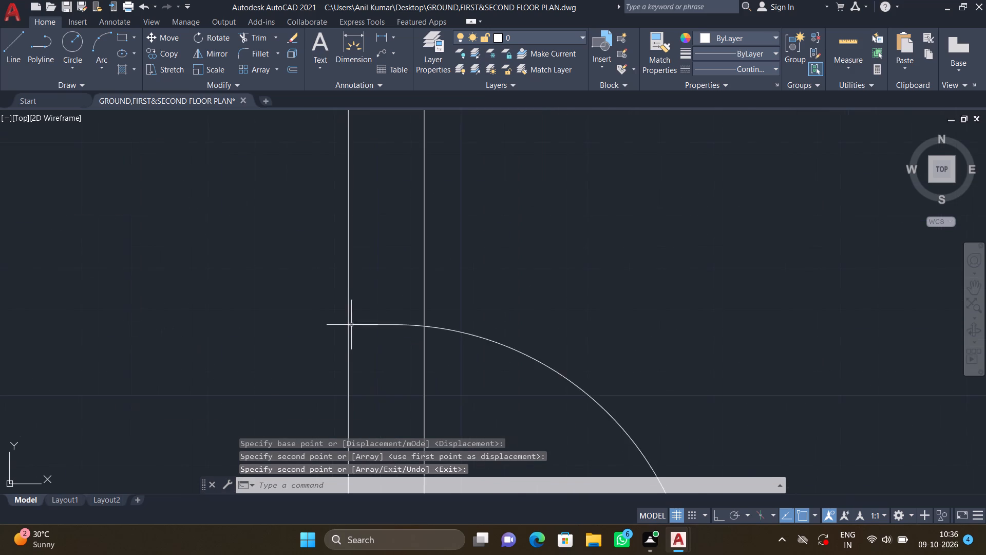
{"action": "scroll", "coordinate": [367, 341], "scroll_direction": "up", "scroll_amount": 5}
{"action": "middle_click_drag", "start_coordinate": [227, 235], "coordinate": [319, 347]}
{"action": "scroll", "coordinate": [242, 278], "scroll_direction": "up", "scroll_amount": 3}
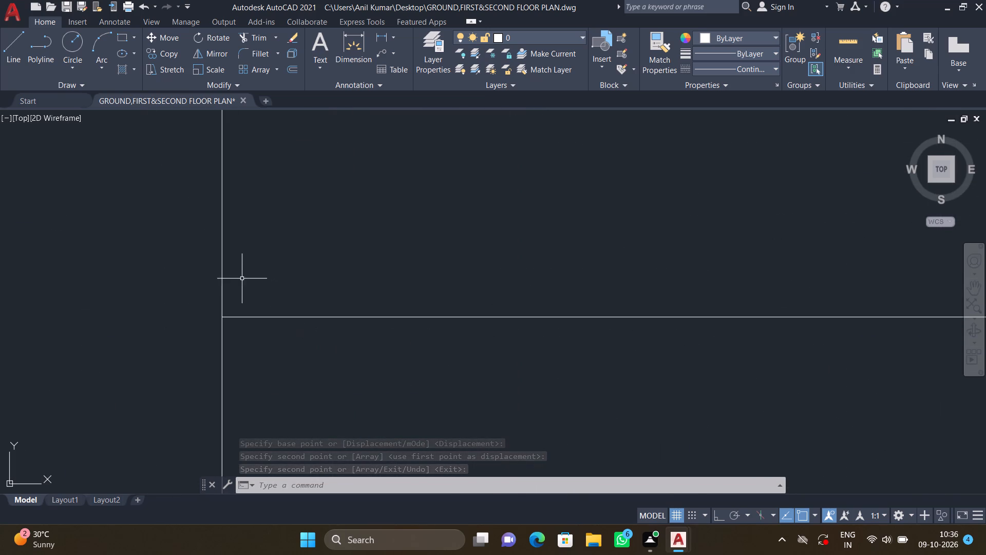
{"action": "scroll", "coordinate": [242, 311], "scroll_direction": "up", "scroll_amount": 4}
{"action": "scroll", "coordinate": [250, 308], "scroll_direction": "down", "scroll_amount": 12}
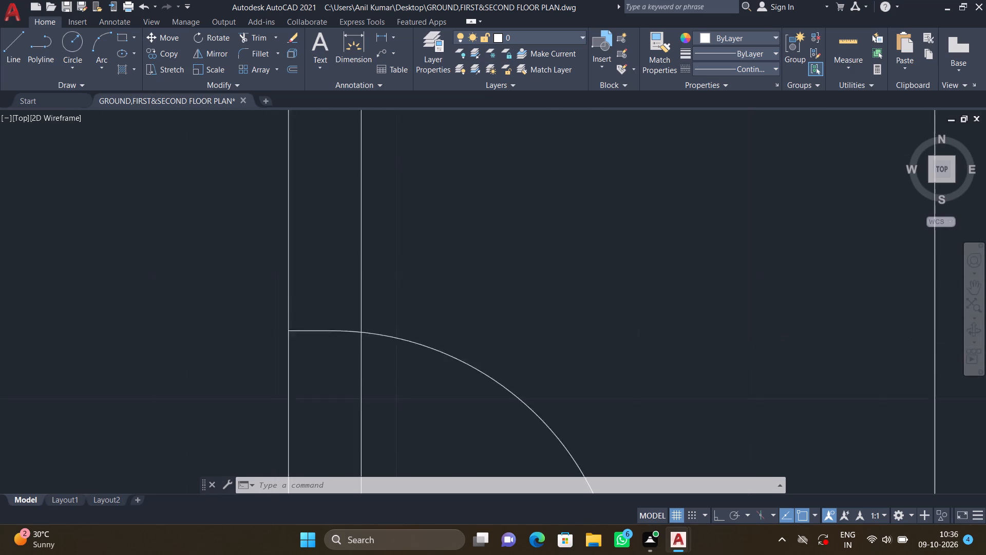
Copy the northeast quarter-swing door of the larger horizontal door symbol onto the west wall of the room south of the northern closet, near its southwest corner.
{"action": "scroll", "coordinate": [301, 339], "scroll_direction": "down", "scroll_amount": 4}
{"action": "scroll", "coordinate": [250, 356], "scroll_direction": "down", "scroll_amount": 1}
{"action": "middle_click_drag", "start_coordinate": [253, 355], "coordinate": [347, 325]}
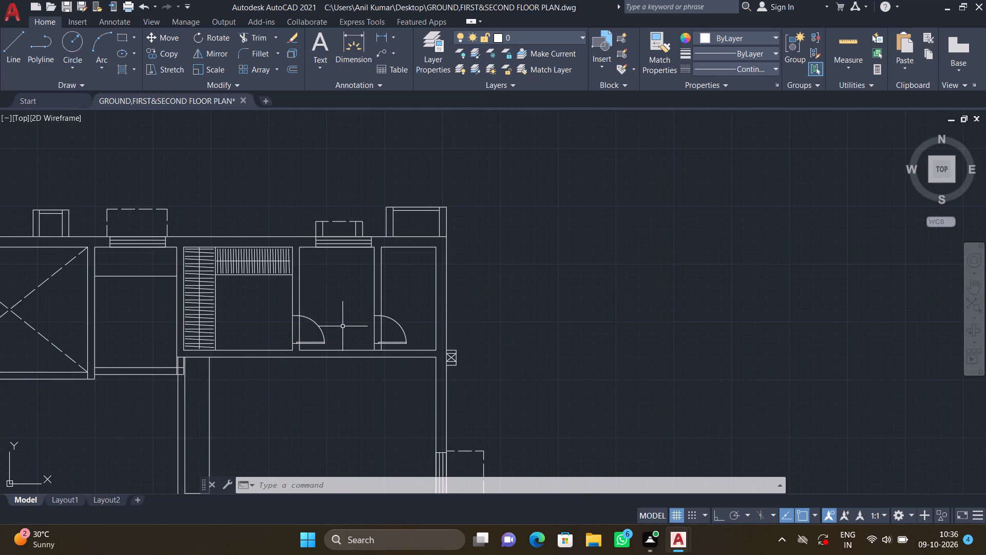
{"action": "scroll", "coordinate": [311, 341], "scroll_direction": "down", "scroll_amount": 3}
{"action": "middle_click_drag", "start_coordinate": [252, 382], "coordinate": [344, 358]}
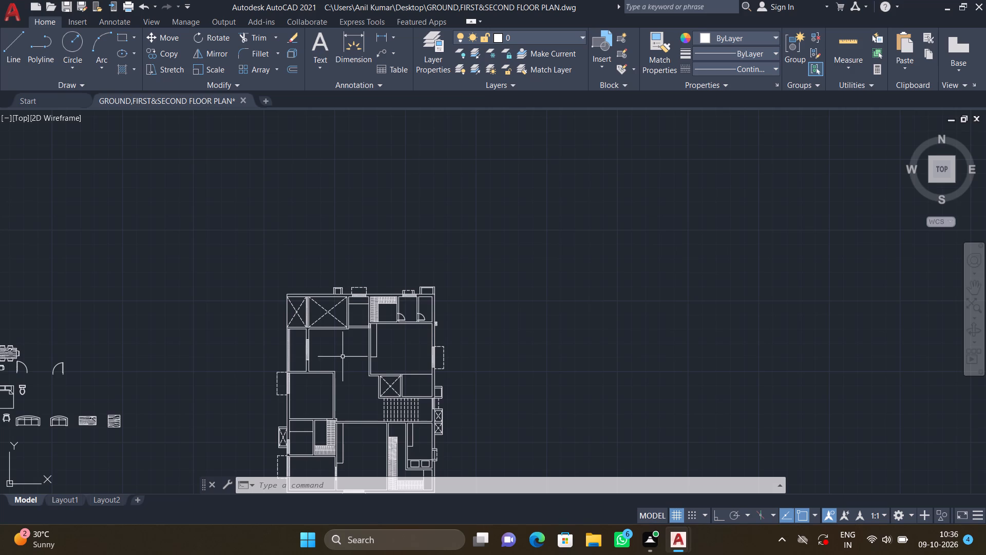
{"action": "scroll", "coordinate": [397, 323], "scroll_direction": "up", "scroll_amount": 2}
{"action": "scroll", "coordinate": [320, 357], "scroll_direction": "down", "scroll_amount": 2}
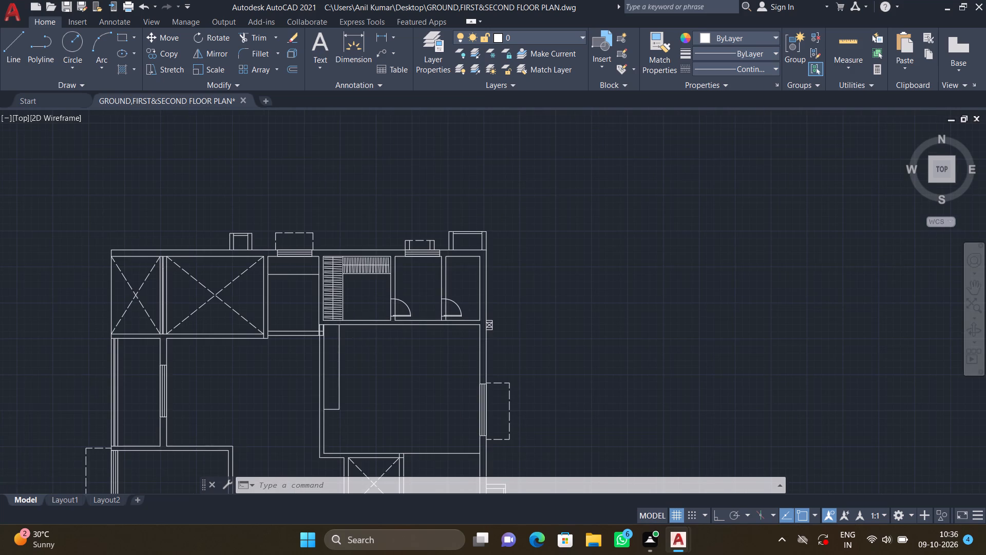
{"action": "scroll", "coordinate": [301, 367], "scroll_direction": "down", "scroll_amount": 2}
{"action": "middle_click_drag", "start_coordinate": [107, 424], "coordinate": [292, 386]}
{"action": "scroll", "coordinate": [338, 334], "scroll_direction": "up", "scroll_amount": 3}
{"action": "middle_click_drag", "start_coordinate": [264, 393], "coordinate": [266, 393]}
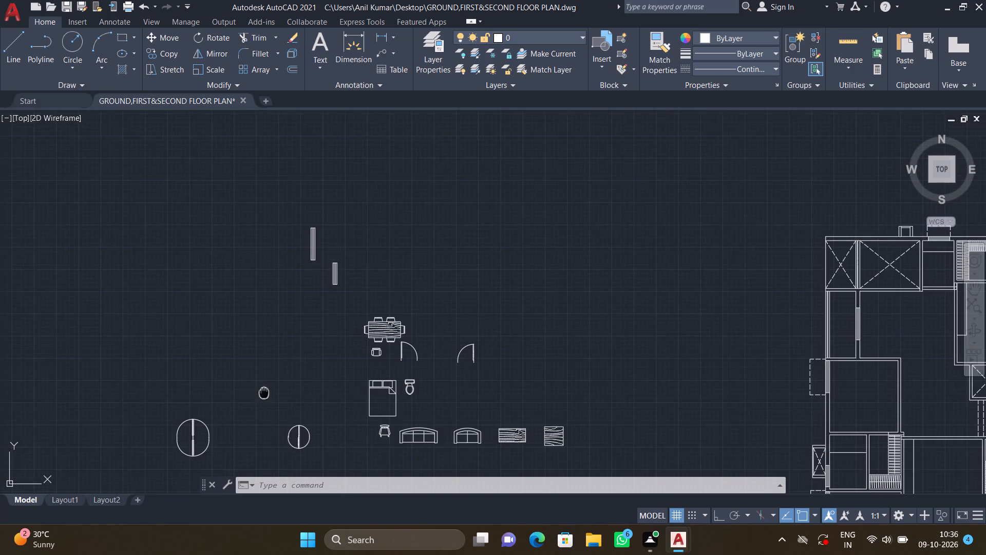
{"action": "middle_click_drag", "start_coordinate": [266, 393], "coordinate": [422, 351]}
{"action": "middle_click_drag", "start_coordinate": [313, 438], "coordinate": [309, 401]}
{"action": "middle_click_drag", "start_coordinate": [331, 427], "coordinate": [318, 398]}
{"action": "scroll", "coordinate": [337, 406], "scroll_direction": "up", "scroll_amount": 4}
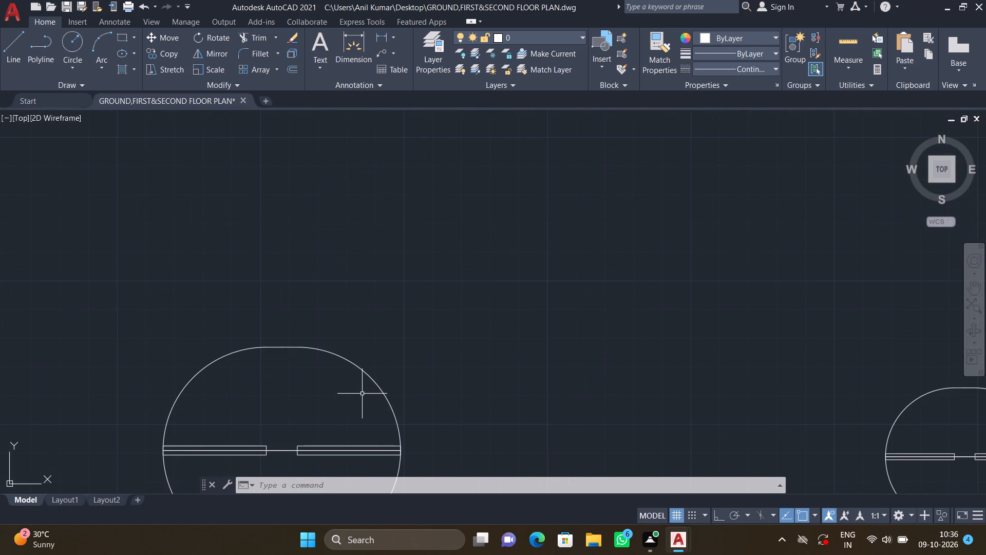
{"action": "key", "text": "c"}
{"action": "key", "text": "o"}
{"action": "key", "text": "Return"}
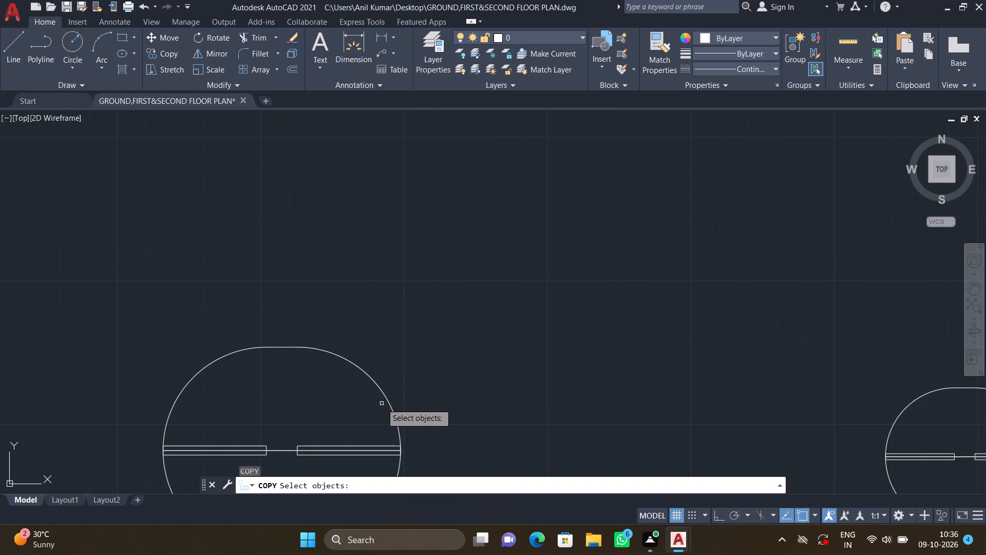
{"action": "left_click", "coordinate": [384, 395]}
{"action": "key", "text": "Return"}
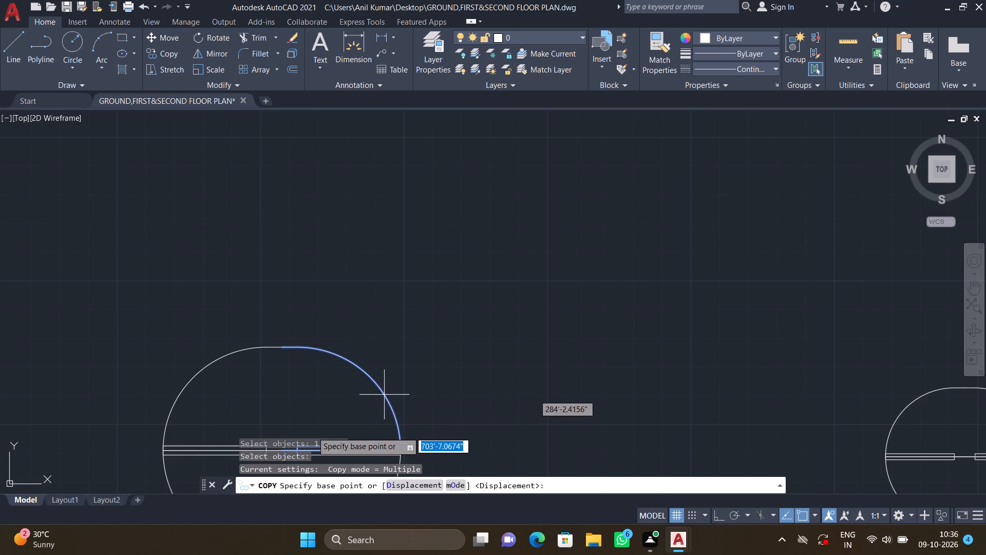
{"action": "middle_click_drag", "start_coordinate": [307, 424], "coordinate": [268, 360]}
{"action": "scroll", "coordinate": [244, 387], "scroll_direction": "up", "scroll_amount": 3}
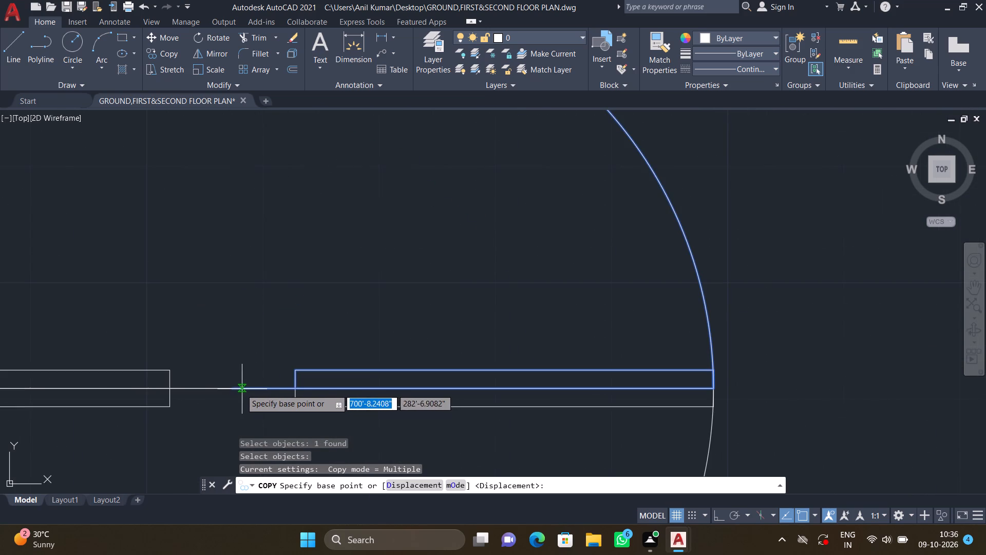
{"action": "left_click", "coordinate": [234, 385]}
{"action": "scroll", "coordinate": [357, 381], "scroll_direction": "down", "scroll_amount": 6}
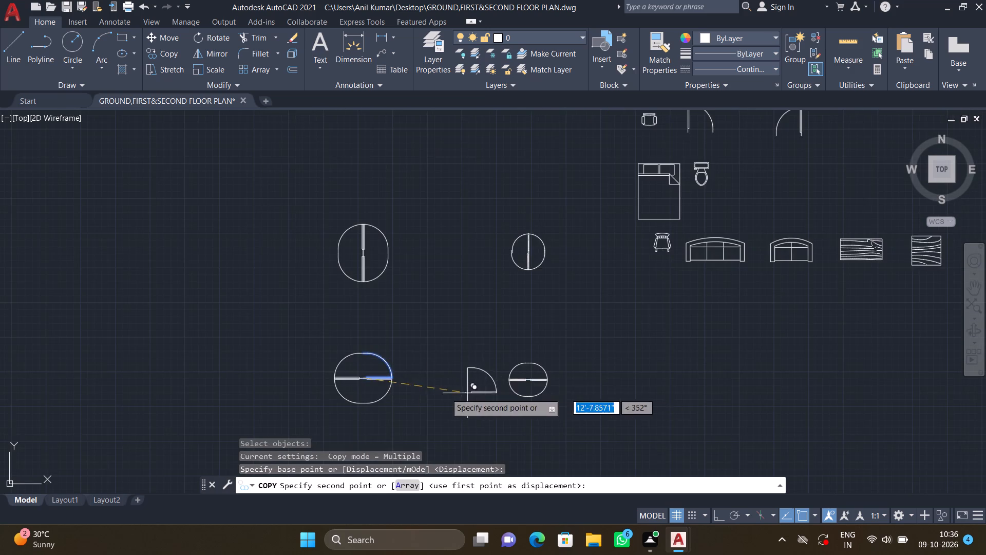
{"action": "middle_click_drag", "start_coordinate": [376, 378], "coordinate": [180, 286]}
{"action": "scroll", "coordinate": [138, 279], "scroll_direction": "down", "scroll_amount": 4}
{"action": "middle_click_drag", "start_coordinate": [348, 302], "coordinate": [196, 319]}
{"action": "scroll", "coordinate": [218, 291], "scroll_direction": "up", "scroll_amount": 3}
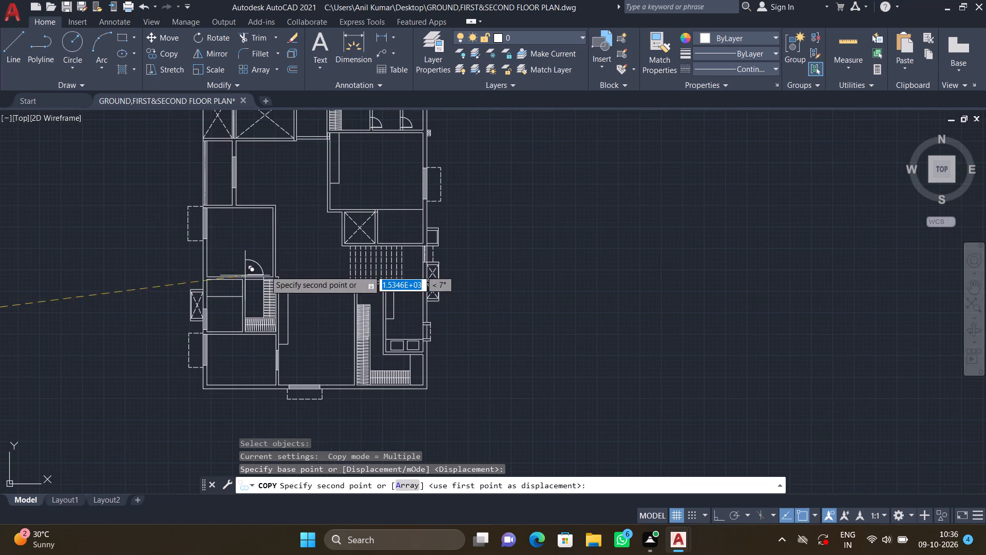
{"action": "middle_click_drag", "start_coordinate": [282, 276], "coordinate": [207, 387]}
{"action": "scroll", "coordinate": [258, 344], "scroll_direction": "up", "scroll_amount": 1}
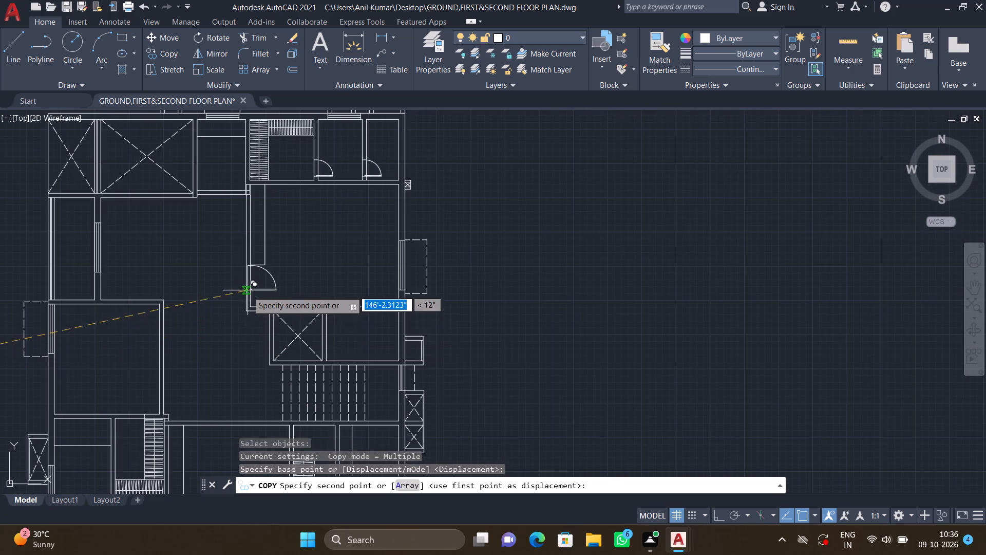
{"action": "scroll", "coordinate": [248, 293], "scroll_direction": "up", "scroll_amount": 3}
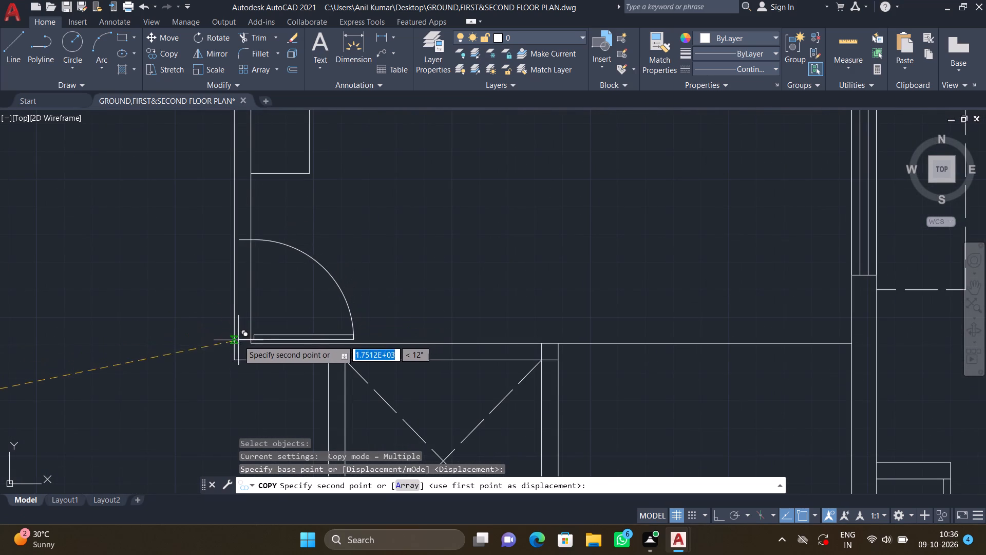
{"action": "scroll", "coordinate": [238, 340], "scroll_direction": "up", "scroll_amount": 2}
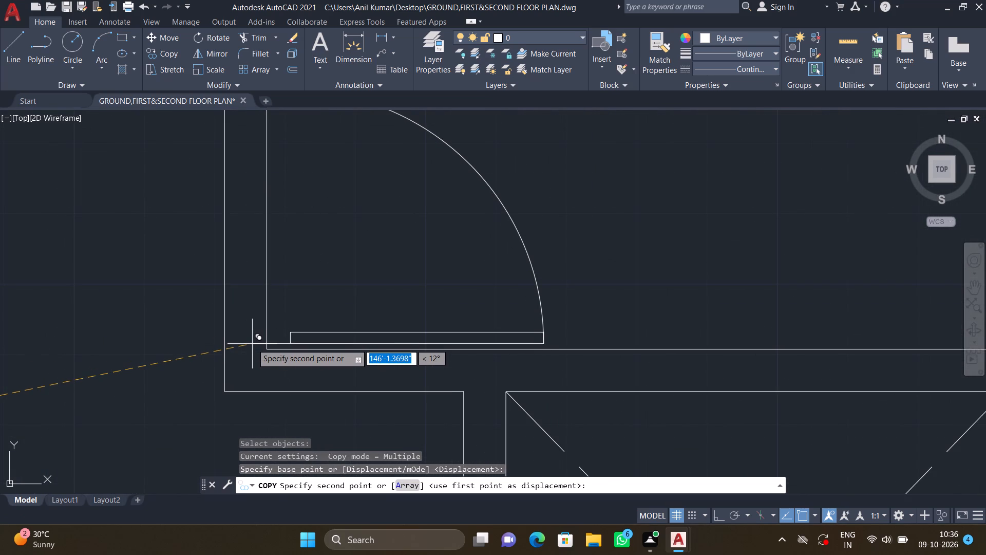
{"action": "scroll", "coordinate": [230, 358], "scroll_direction": "up", "scroll_amount": 1}
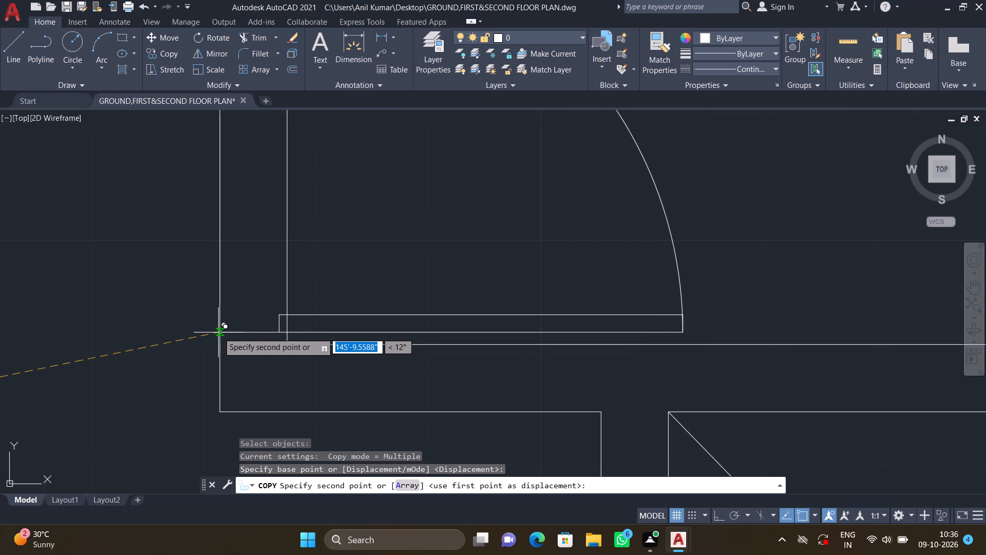
{"action": "left_click", "coordinate": [220, 332]}
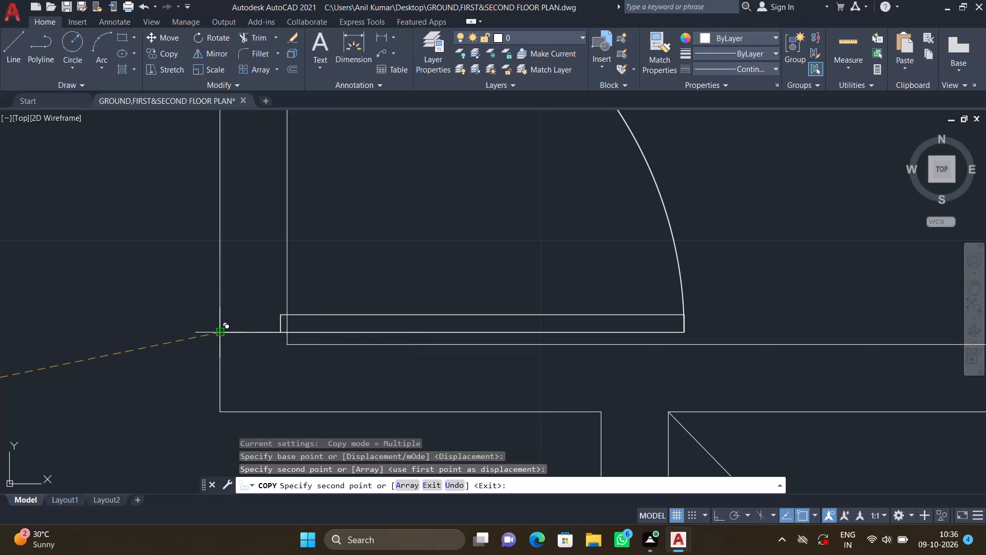
Finish the copy and examine how the north end of the copied door's swing meets the wall's west face.
{"action": "key", "text": "Return"}
{"action": "scroll", "coordinate": [193, 278], "scroll_direction": "down", "scroll_amount": 3}
{"action": "middle_click_drag", "start_coordinate": [182, 277], "coordinate": [211, 335]}
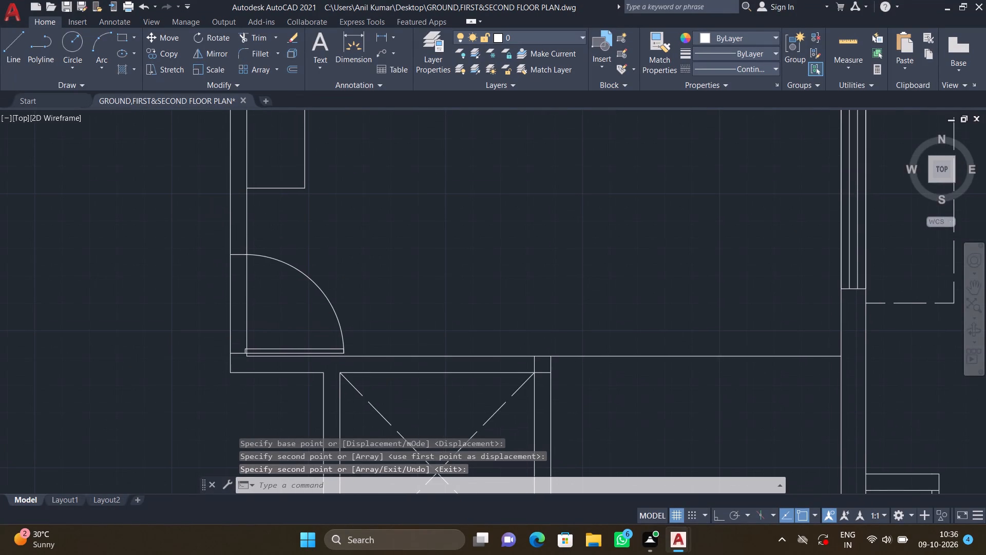
{"action": "scroll", "coordinate": [231, 267], "scroll_direction": "up", "scroll_amount": 3}
{"action": "middle_click_drag", "start_coordinate": [210, 226], "coordinate": [231, 331]}
{"action": "scroll", "coordinate": [249, 321], "scroll_direction": "up", "scroll_amount": 4}
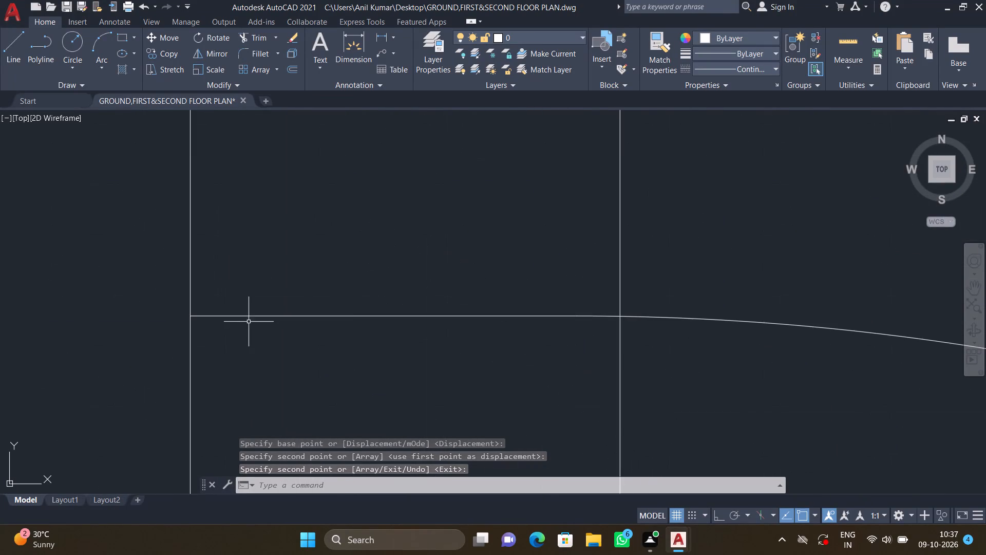
{"action": "scroll", "coordinate": [195, 323], "scroll_direction": "up", "scroll_amount": 6}
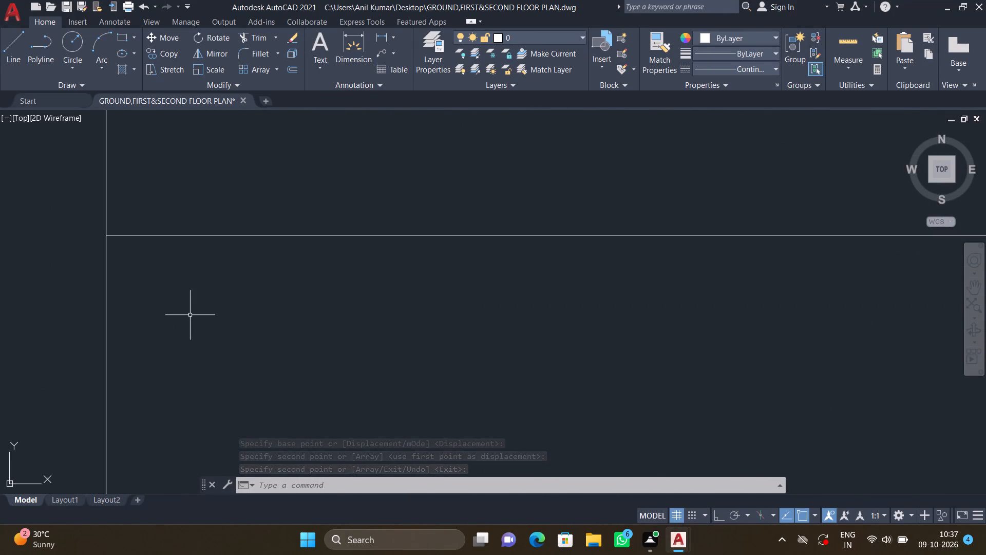
Copy the southwest quarter-swing door of the larger horizontal door symbol onto the middle west room's east wall, meeting its outer face near the northeast corner.
{"action": "scroll", "coordinate": [190, 315], "scroll_direction": "down", "scroll_amount": 16}
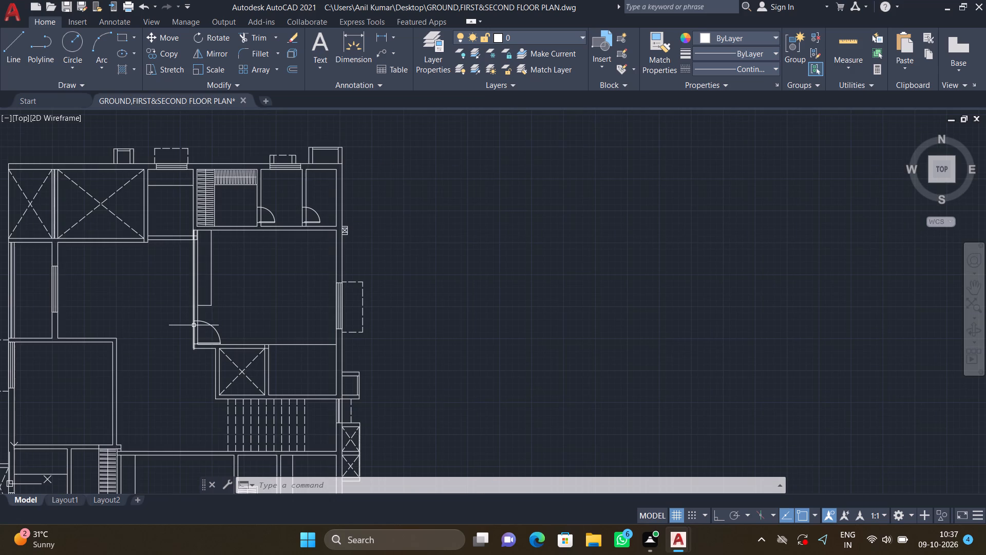
{"action": "scroll", "coordinate": [194, 328], "scroll_direction": "down", "scroll_amount": 4}
{"action": "middle_click_drag", "start_coordinate": [166, 349], "coordinate": [332, 334]}
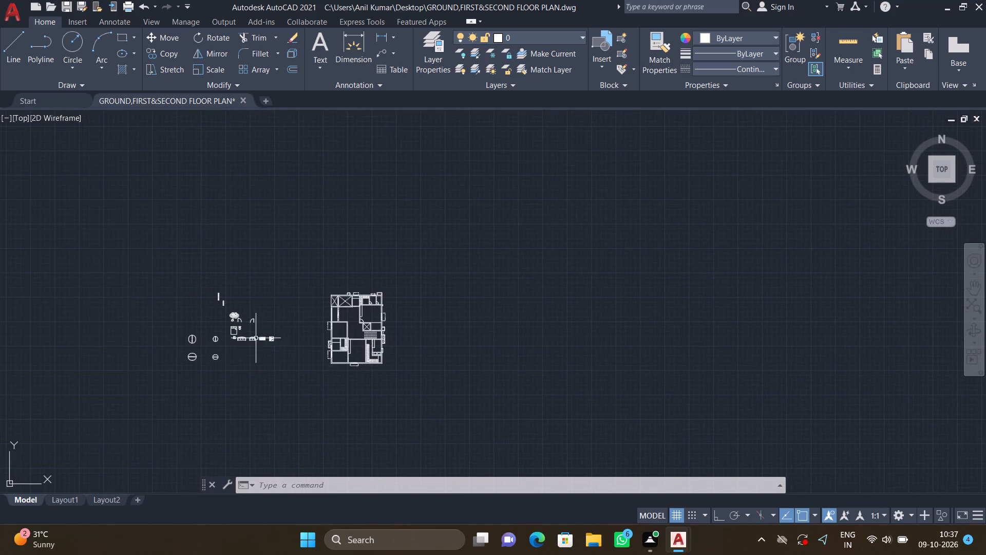
{"action": "middle_click_drag", "start_coordinate": [162, 361], "coordinate": [232, 349]}
{"action": "scroll", "coordinate": [254, 346], "scroll_direction": "up", "scroll_amount": 2}
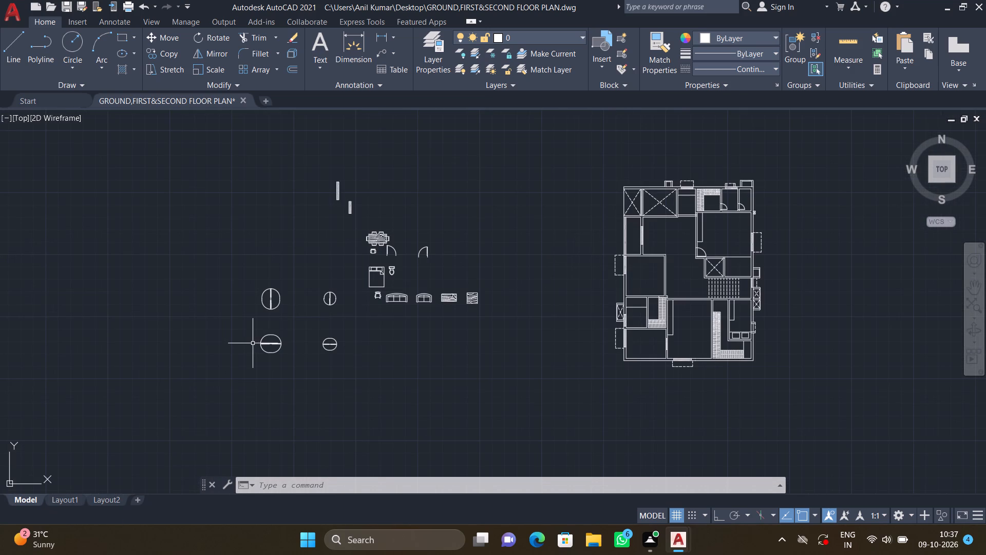
{"action": "scroll", "coordinate": [266, 347], "scroll_direction": "up", "scroll_amount": 3}
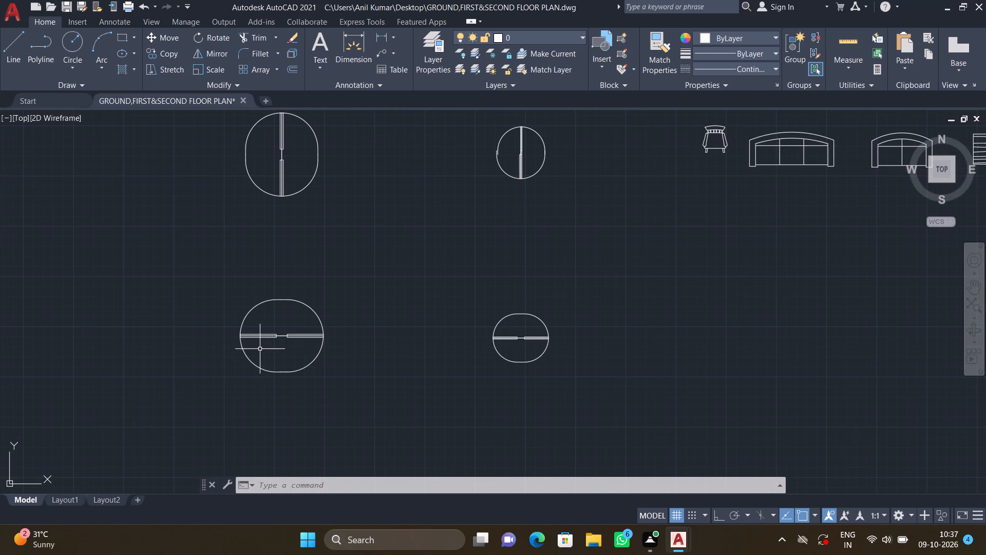
{"action": "scroll", "coordinate": [260, 351], "scroll_direction": "up", "scroll_amount": 2}
{"action": "key", "text": "c"}
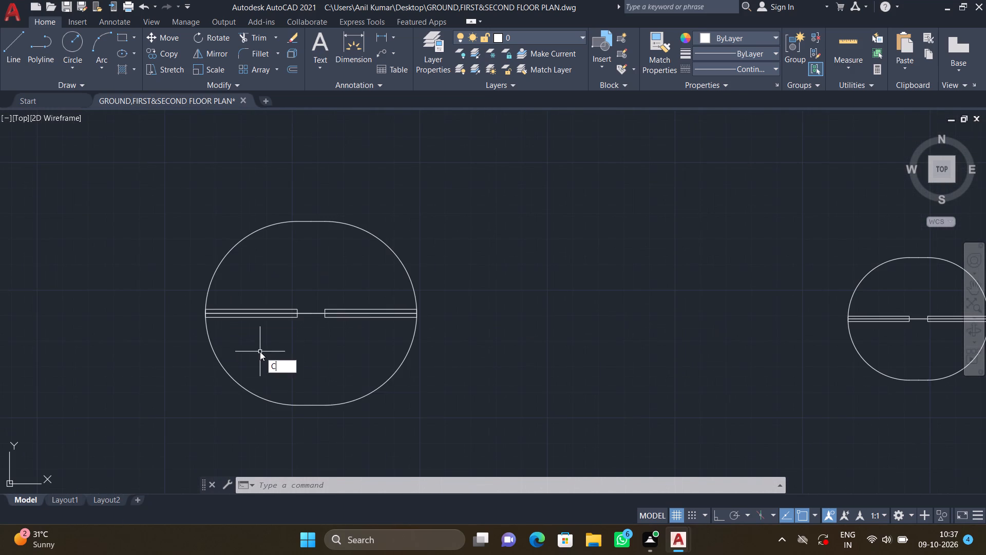
{"action": "key", "text": "o"}
{"action": "key", "text": "Return"}
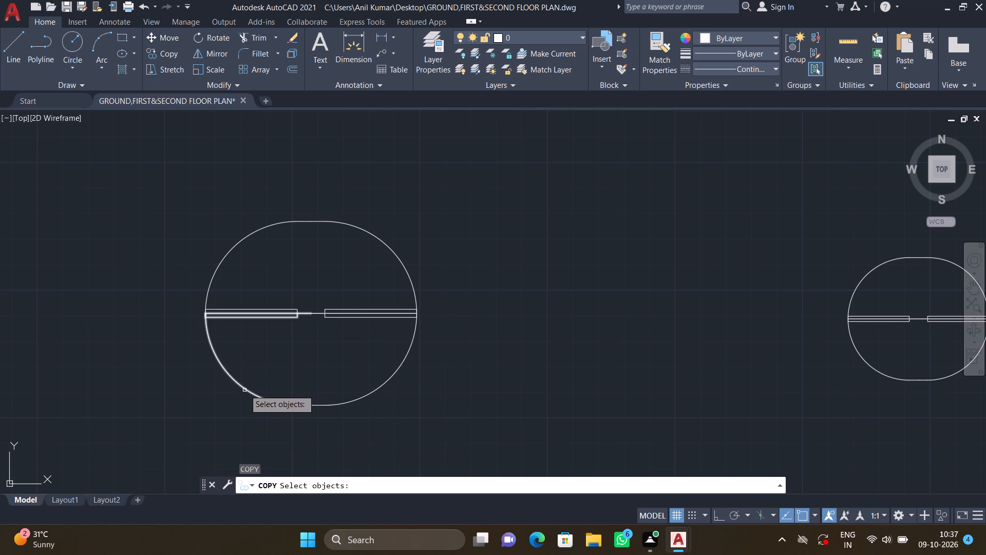
{"action": "left_click", "coordinate": [245, 388]}
{"action": "key", "text": "Return"}
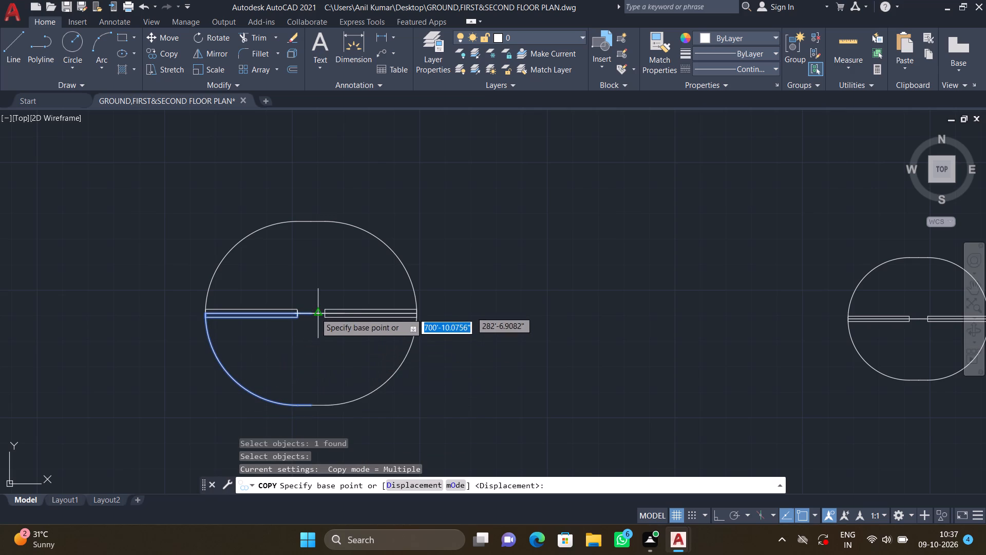
{"action": "left_click", "coordinate": [311, 311]}
{"action": "scroll", "coordinate": [476, 356], "scroll_direction": "down", "scroll_amount": 3}
{"action": "middle_click_drag", "start_coordinate": [314, 331], "coordinate": [123, 280]}
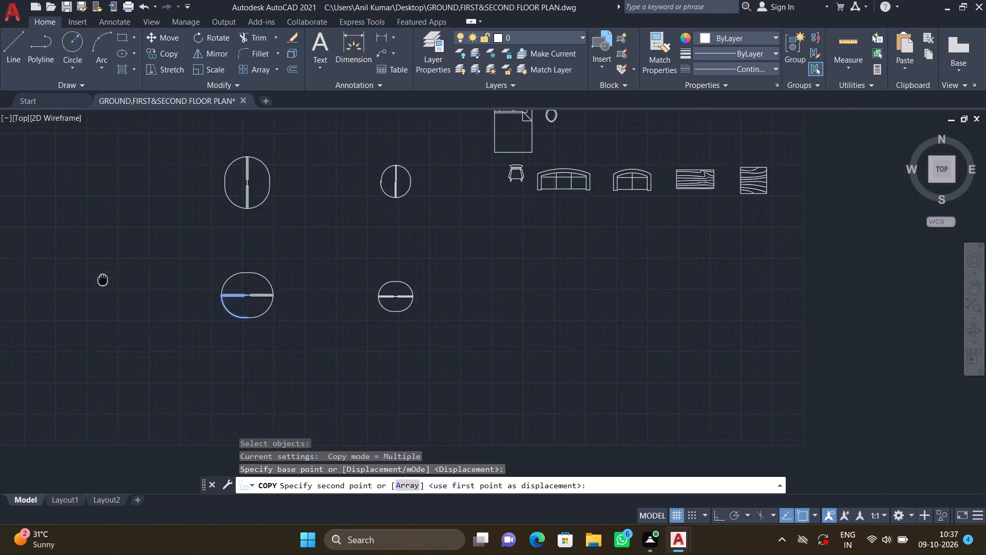
{"action": "scroll", "coordinate": [96, 280], "scroll_direction": "down", "scroll_amount": 2}
{"action": "middle_click_drag", "start_coordinate": [315, 258], "coordinate": [162, 363]}
{"action": "middle_click_drag", "start_coordinate": [442, 341], "coordinate": [330, 317]}
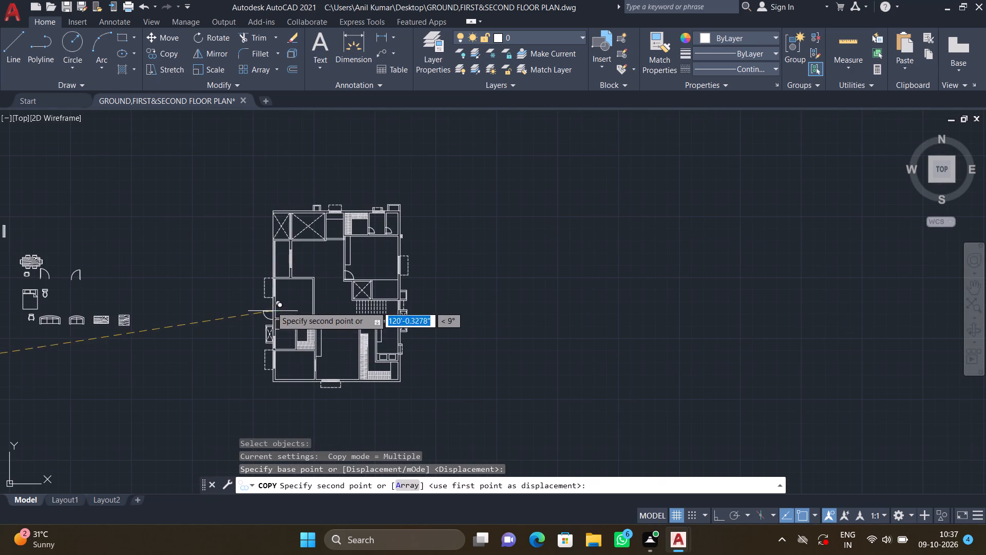
{"action": "scroll", "coordinate": [328, 281], "scroll_direction": "up", "scroll_amount": 3}
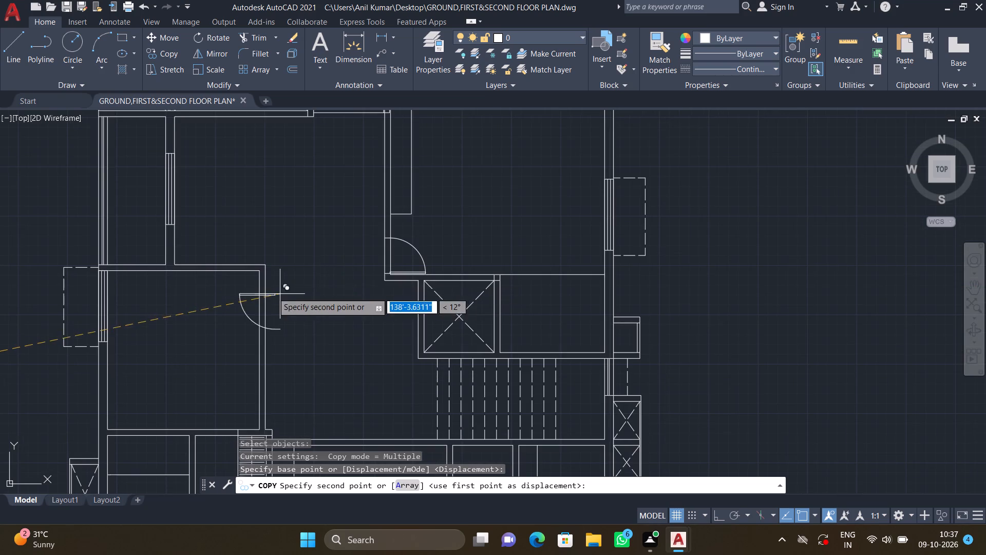
{"action": "scroll", "coordinate": [255, 280], "scroll_direction": "up", "scroll_amount": 2}
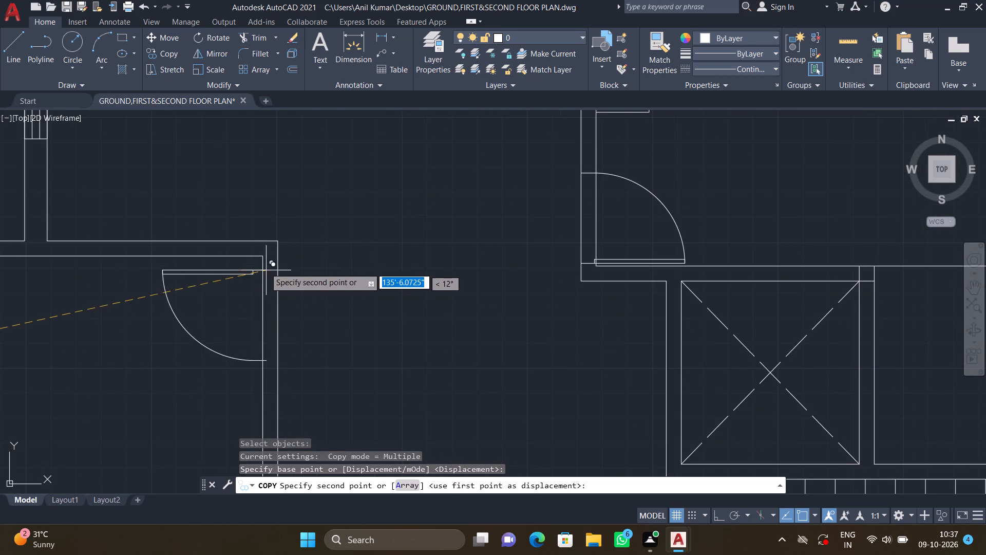
{"action": "scroll", "coordinate": [278, 266], "scroll_direction": "up", "scroll_amount": 1}
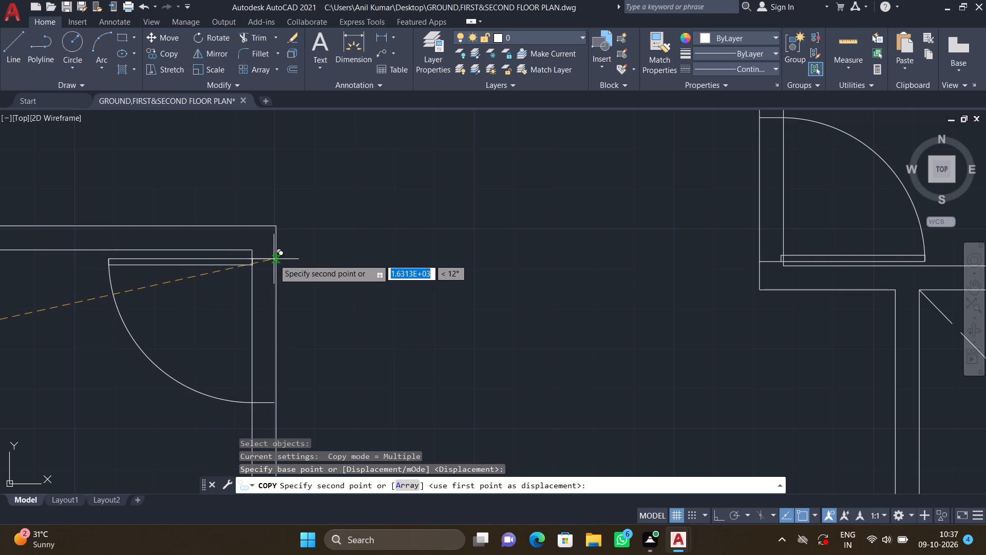
{"action": "left_click", "coordinate": [275, 259]}
{"action": "key", "text": "Return"}
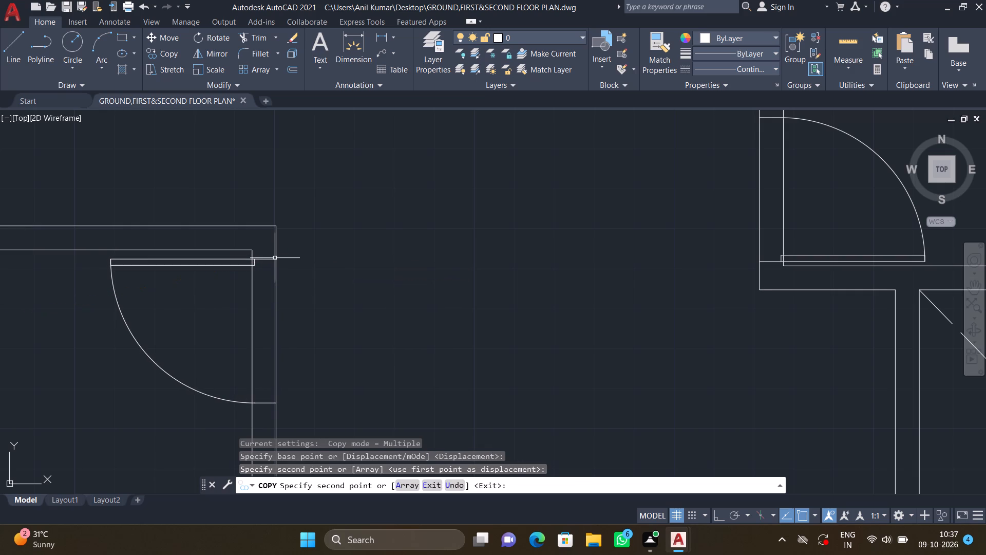
Examine how the south and north ends of the newly copied door meet the east wall's outer face.
{"action": "middle_click_drag", "start_coordinate": [230, 387], "coordinate": [232, 347]}
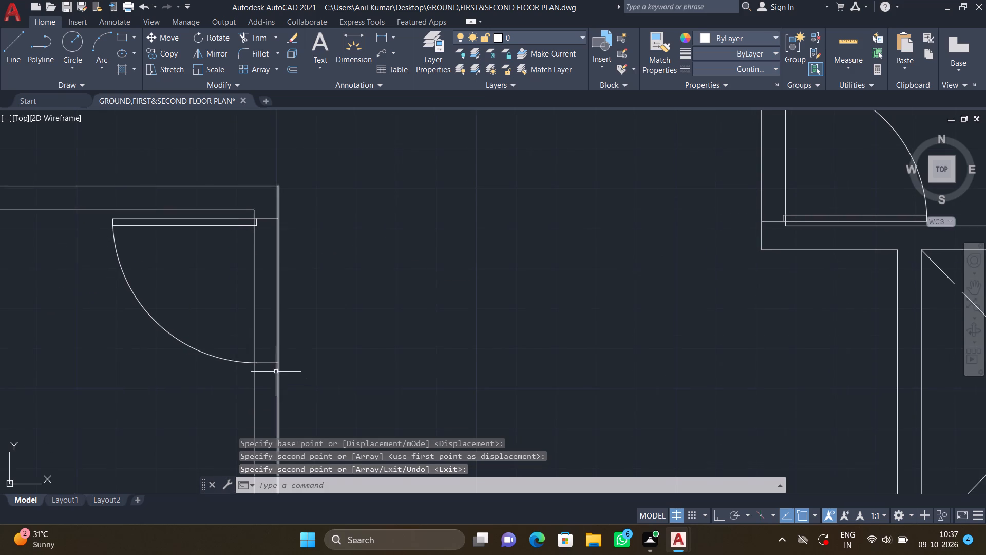
{"action": "scroll", "coordinate": [275, 371], "scroll_direction": "up", "scroll_amount": 6}
{"action": "scroll", "coordinate": [340, 318], "scroll_direction": "up", "scroll_amount": 4}
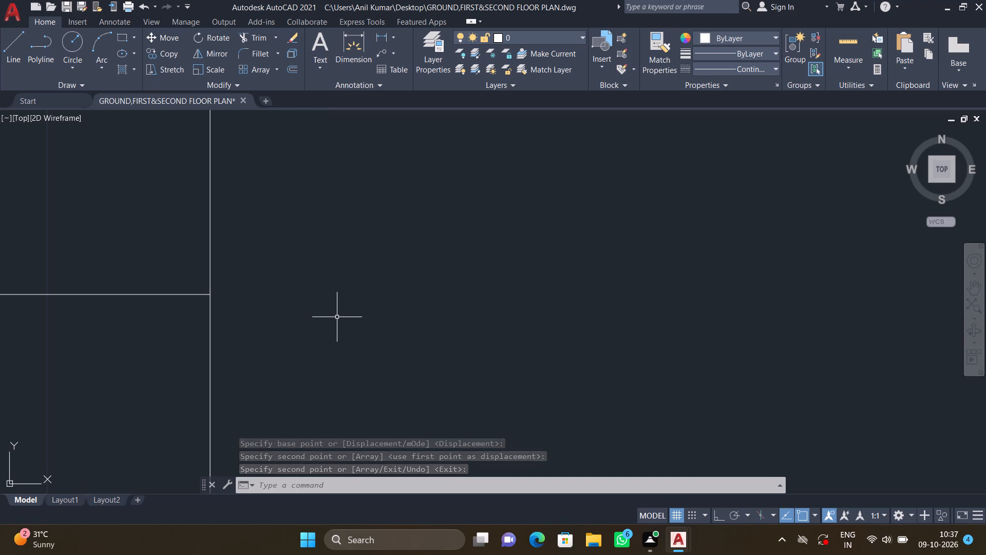
{"action": "middle_click_drag", "start_coordinate": [337, 324], "coordinate": [410, 477]}
{"action": "scroll", "coordinate": [409, 469], "scroll_direction": "down", "scroll_amount": 4}
{"action": "middle_click_drag", "start_coordinate": [282, 216], "coordinate": [304, 370]}
{"action": "scroll", "coordinate": [306, 379], "scroll_direction": "down", "scroll_amount": 4}
{"action": "middle_click_drag", "start_coordinate": [295, 233], "coordinate": [331, 419]}
{"action": "scroll", "coordinate": [332, 420], "scroll_direction": "down", "scroll_amount": 1}
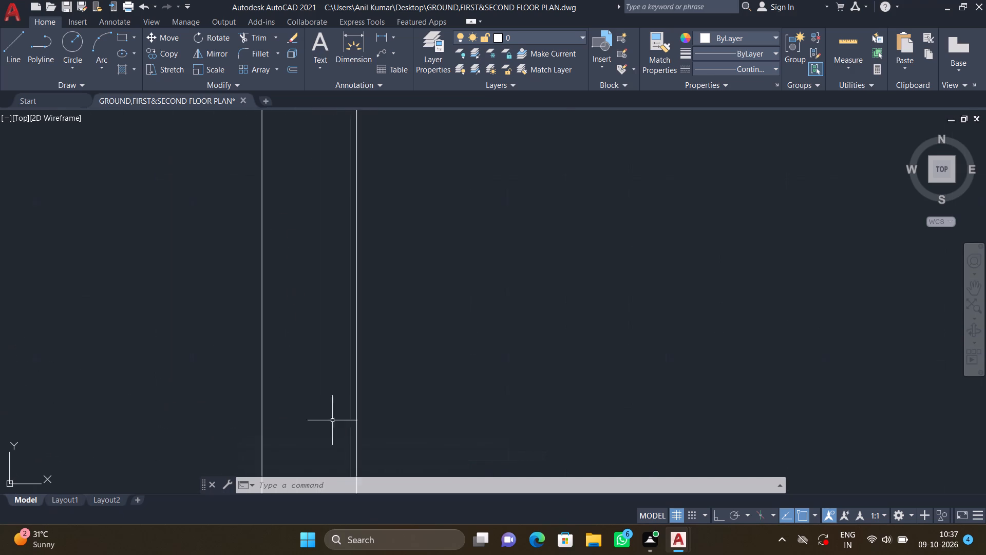
{"action": "scroll", "coordinate": [332, 415], "scroll_direction": "down", "scroll_amount": 2}
{"action": "scroll", "coordinate": [342, 320], "scroll_direction": "up", "scroll_amount": 4}
{"action": "scroll", "coordinate": [300, 279], "scroll_direction": "up", "scroll_amount": 5}
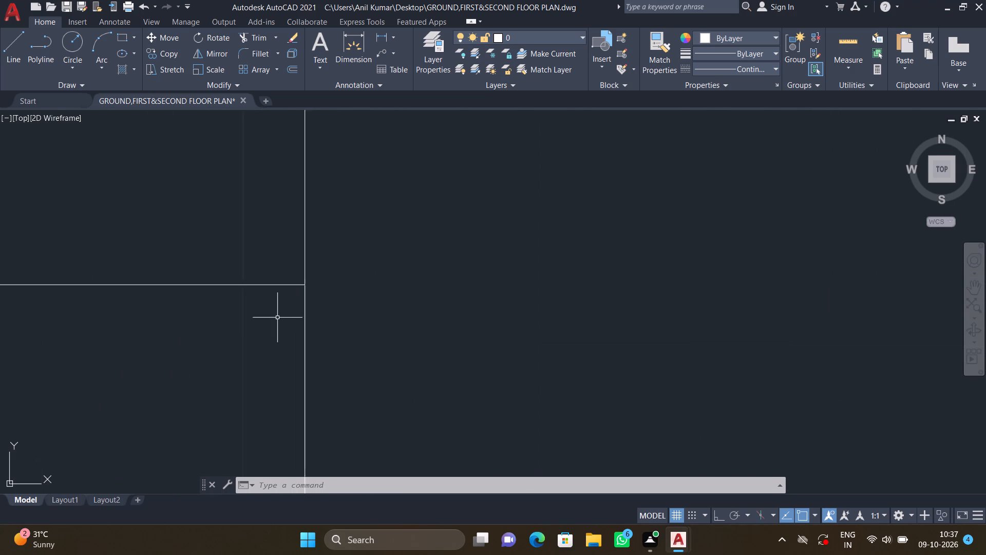
{"action": "scroll", "coordinate": [277, 318], "scroll_direction": "up", "scroll_amount": 2}
{"action": "scroll", "coordinate": [277, 317], "scroll_direction": "down", "scroll_amount": 11}
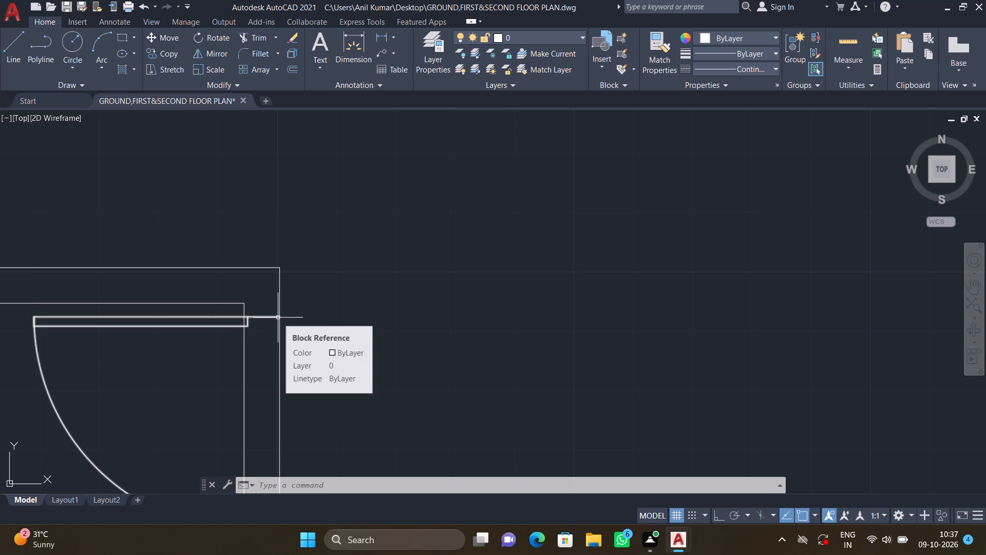
Copy the northwest quarter-swing door of the smaller vertical door symbol onto the horizontal line dividing the small room south of the middle west room.
{"action": "scroll", "coordinate": [274, 318], "scroll_direction": "down", "scroll_amount": 5}
{"action": "scroll", "coordinate": [186, 367], "scroll_direction": "down", "scroll_amount": 3}
{"action": "middle_click_drag", "start_coordinate": [116, 399], "coordinate": [270, 359]}
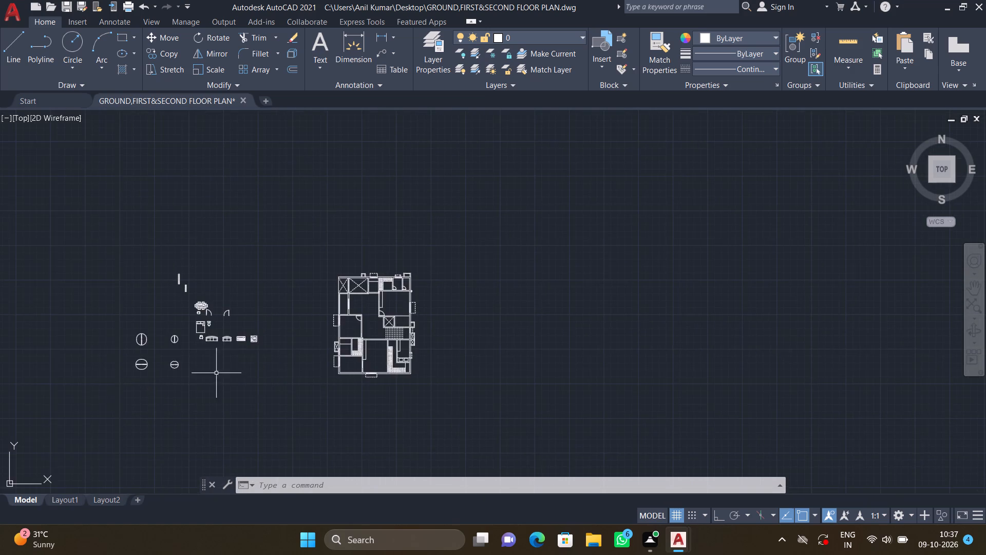
{"action": "middle_click_drag", "start_coordinate": [124, 377], "coordinate": [197, 375]}
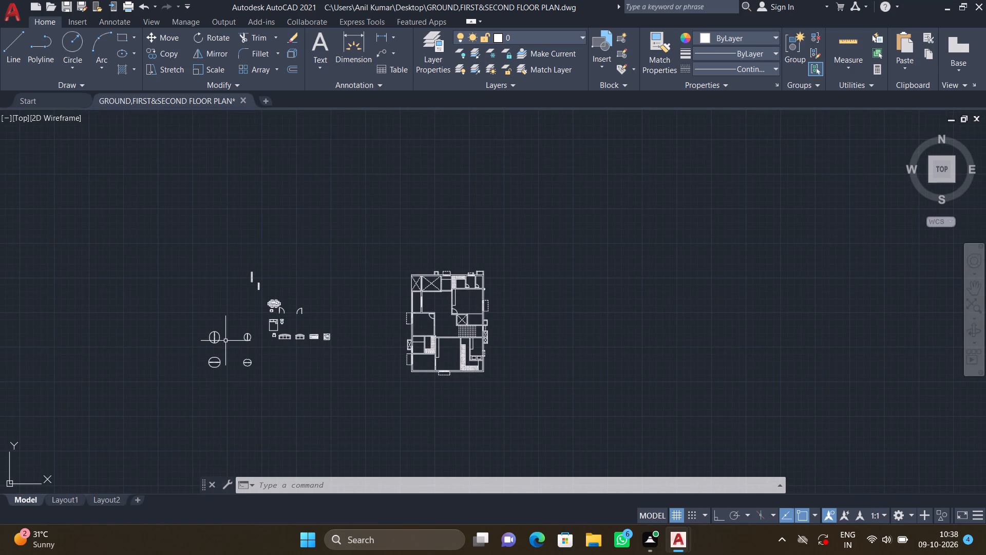
{"action": "scroll", "coordinate": [229, 331], "scroll_direction": "up", "scroll_amount": 2}
{"action": "middle_click_drag", "start_coordinate": [252, 368], "coordinate": [170, 340]}
{"action": "scroll", "coordinate": [192, 325], "scroll_direction": "up", "scroll_amount": 2}
{"action": "middle_click_drag", "start_coordinate": [170, 291], "coordinate": [218, 322]}
{"action": "scroll", "coordinate": [226, 332], "scroll_direction": "up", "scroll_amount": 3}
{"action": "key", "text": "c"}
{"action": "key", "text": "o"}
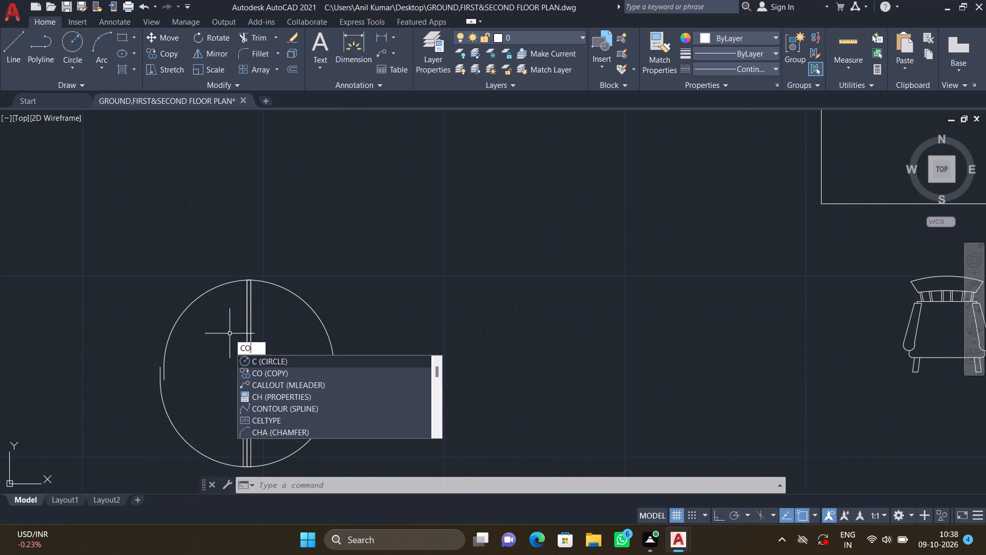
{"action": "key", "text": "Return"}
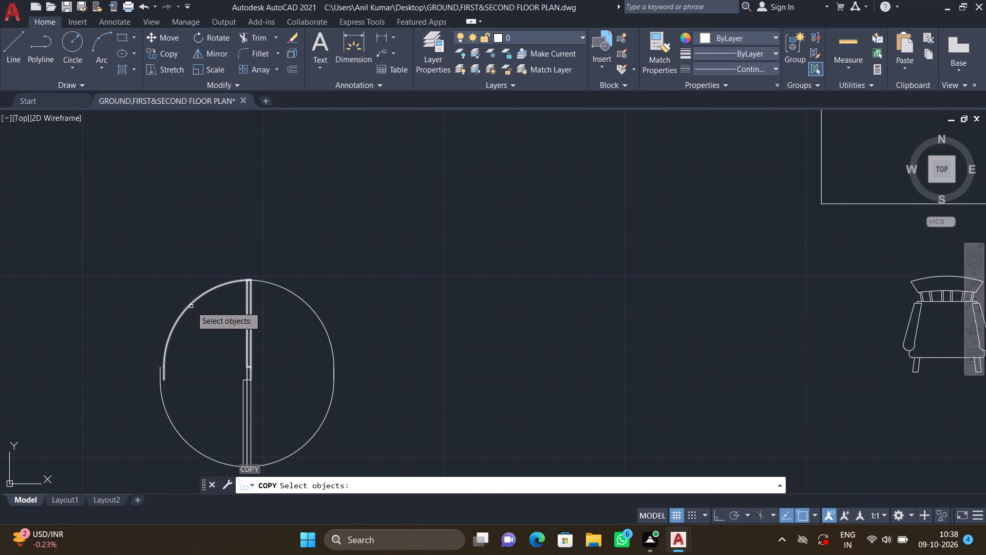
{"action": "left_click", "coordinate": [191, 306]}
{"action": "key", "text": "Return"}
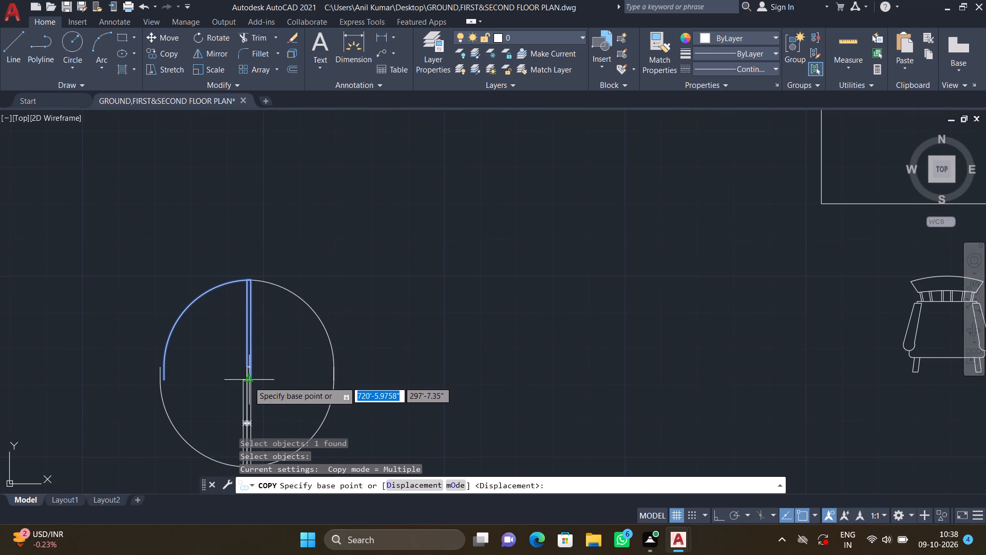
{"action": "scroll", "coordinate": [248, 382], "scroll_direction": "up", "scroll_amount": 2}
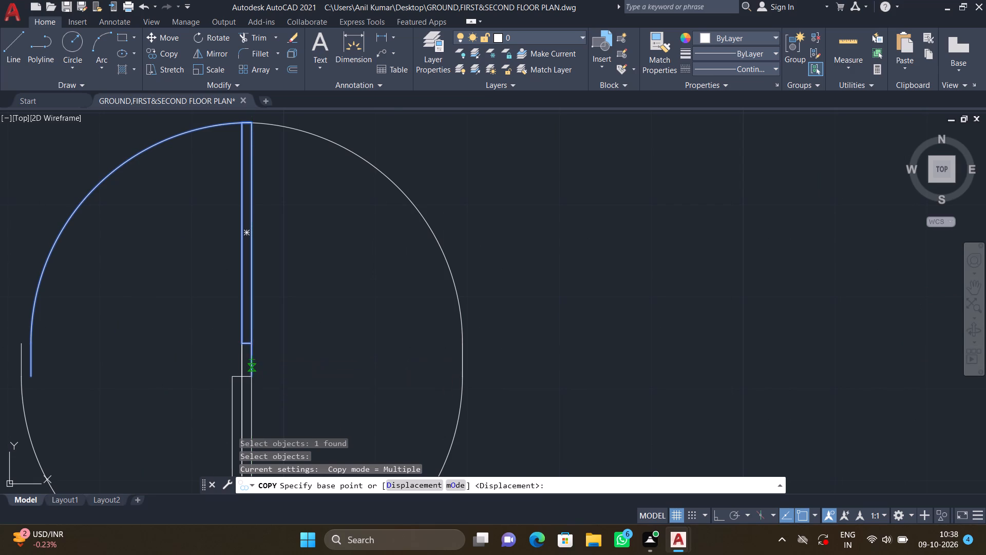
{"action": "double_click", "coordinate": [251, 368]}
{"action": "scroll", "coordinate": [405, 346], "scroll_direction": "down", "scroll_amount": 3}
{"action": "middle_click_drag", "start_coordinate": [309, 340], "coordinate": [96, 298]}
{"action": "scroll", "coordinate": [89, 305], "scroll_direction": "down", "scroll_amount": 3}
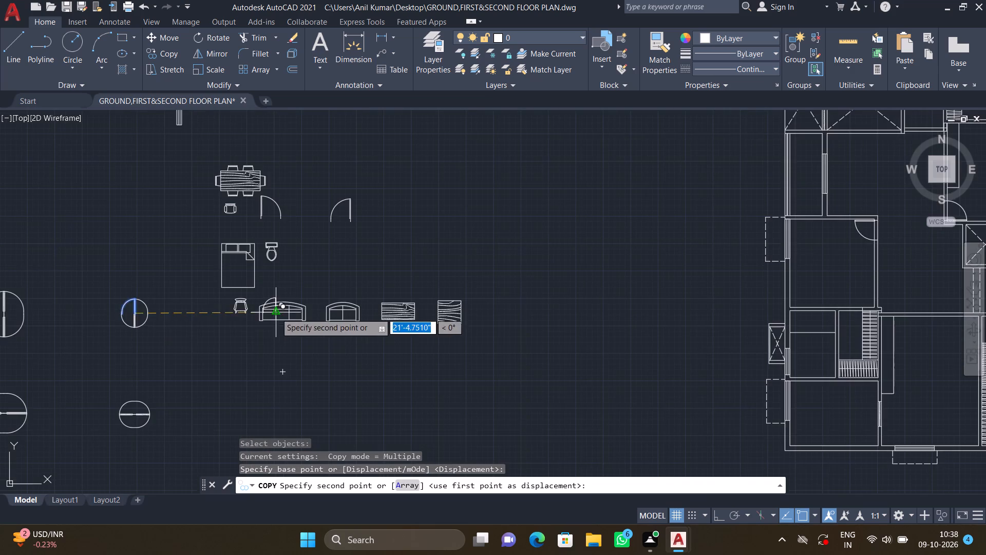
{"action": "middle_click_drag", "start_coordinate": [232, 318], "coordinate": [0, 291]}
{"action": "scroll", "coordinate": [138, 267], "scroll_direction": "down", "scroll_amount": 1}
{"action": "middle_click_drag", "start_coordinate": [313, 326], "coordinate": [210, 304]}
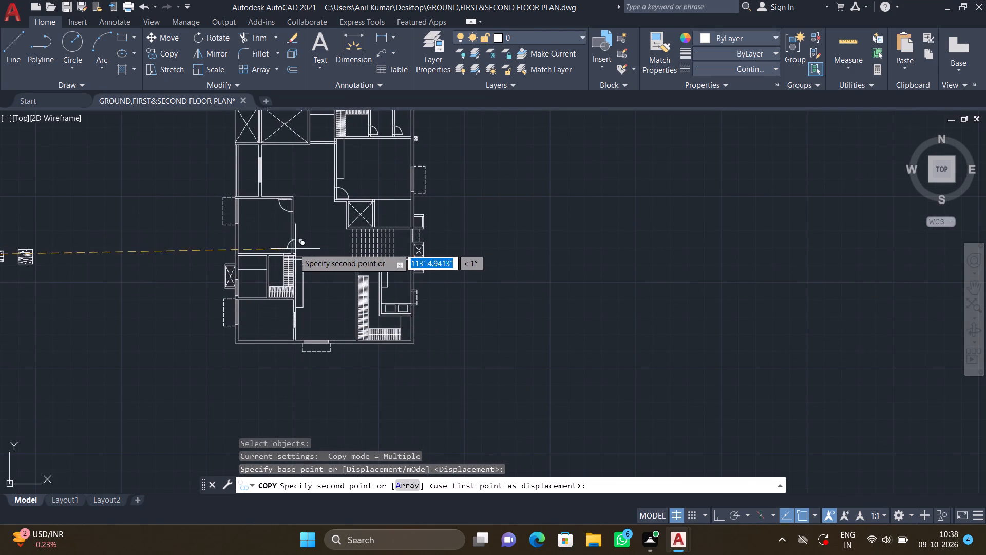
{"action": "scroll", "coordinate": [268, 272], "scroll_direction": "up", "scroll_amount": 1}
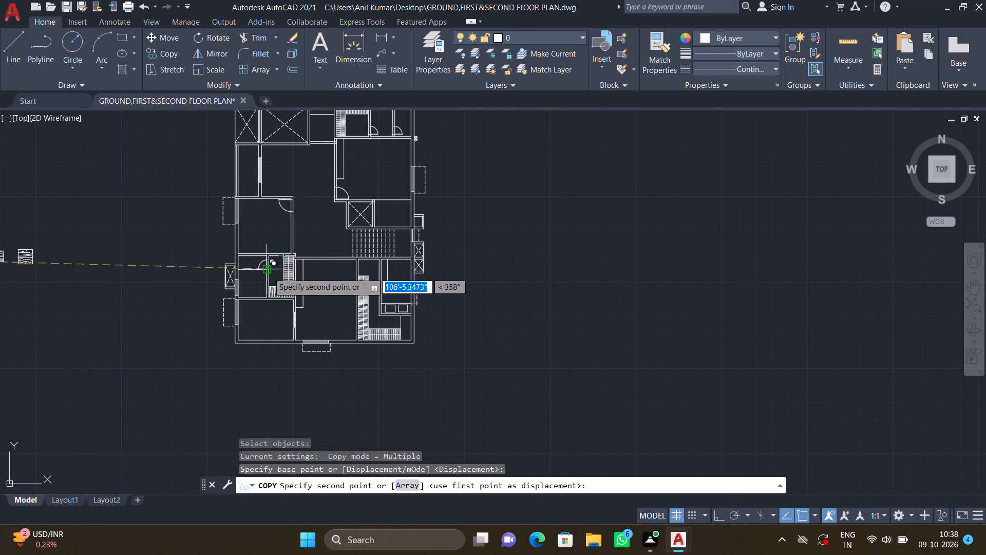
{"action": "scroll", "coordinate": [269, 273], "scroll_direction": "up", "scroll_amount": 2}
{"action": "middle_click_drag", "start_coordinate": [215, 273], "coordinate": [291, 306]}
{"action": "scroll", "coordinate": [287, 287], "scroll_direction": "up", "scroll_amount": 2}
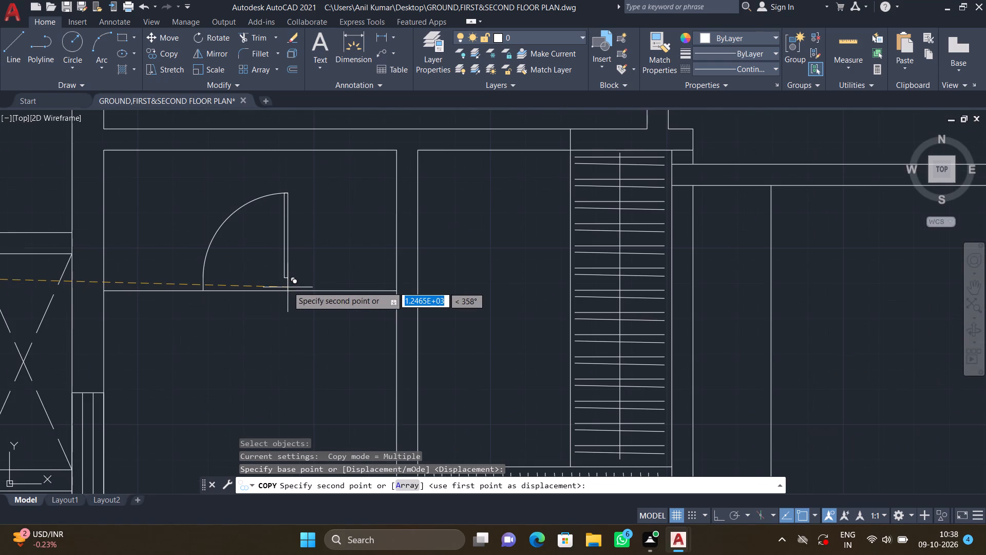
{"action": "scroll", "coordinate": [315, 288], "scroll_direction": "up", "scroll_amount": 1}
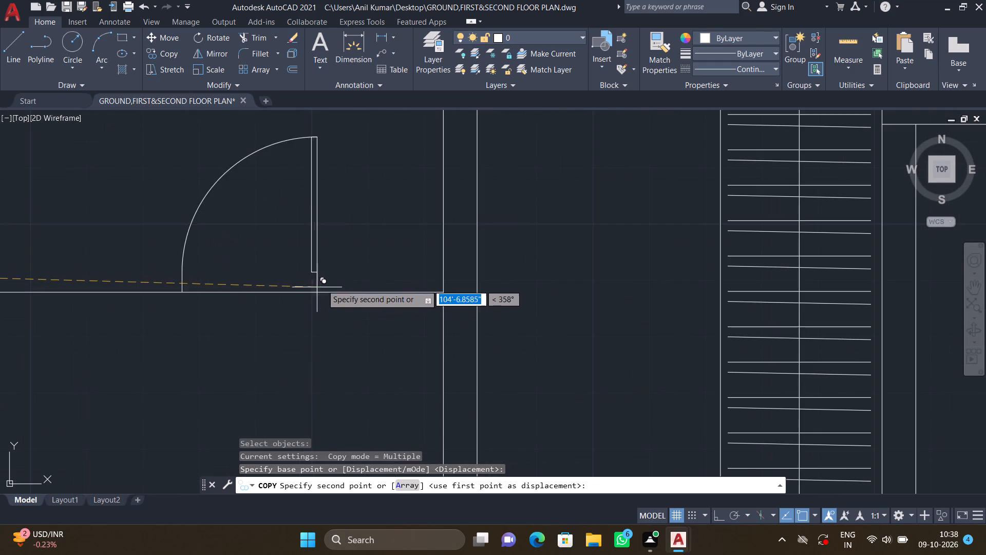
{"action": "scroll", "coordinate": [346, 284], "scroll_direction": "up", "scroll_amount": 1}
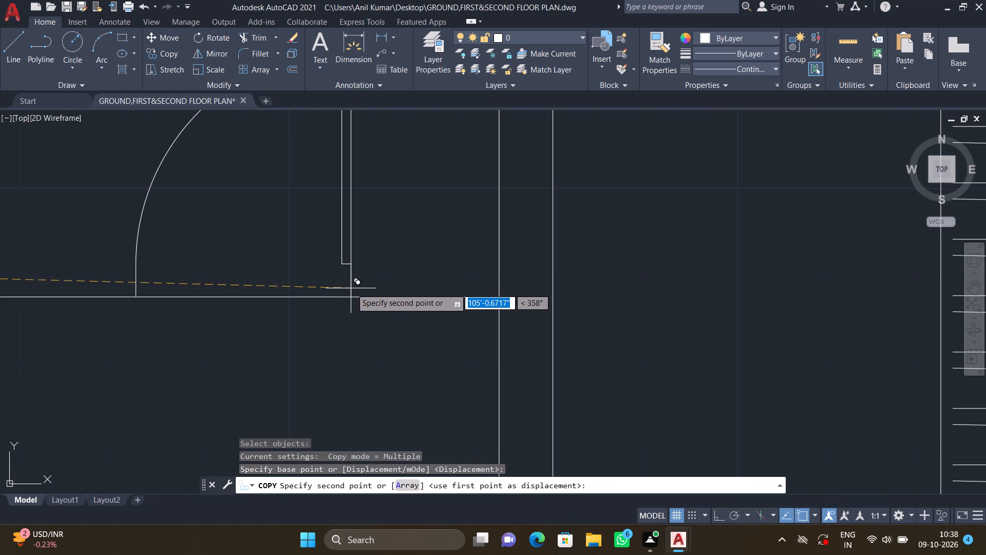
{"action": "left_click", "coordinate": [352, 289]}
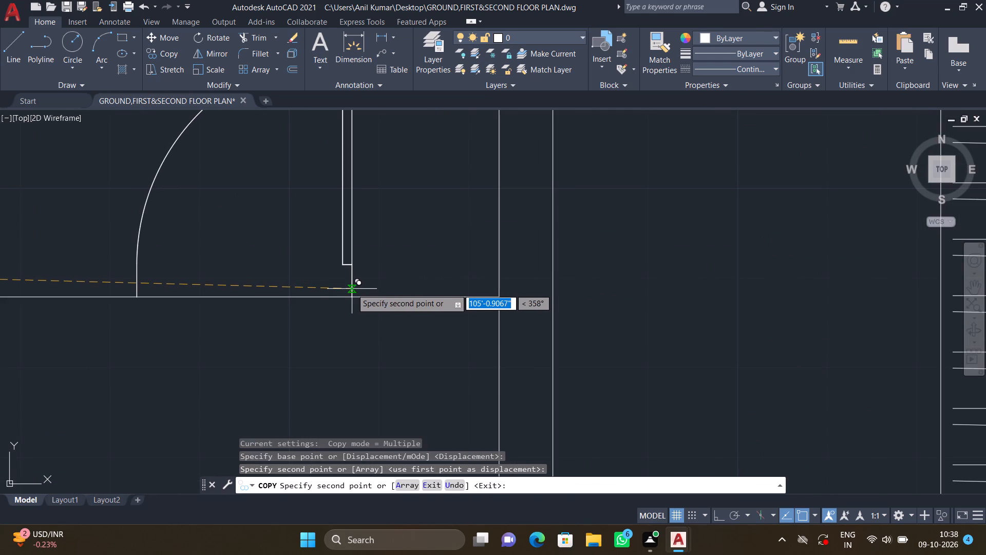
{"action": "key", "text": "Return"}
{"action": "middle_click_drag", "start_coordinate": [174, 304], "coordinate": [226, 314]}
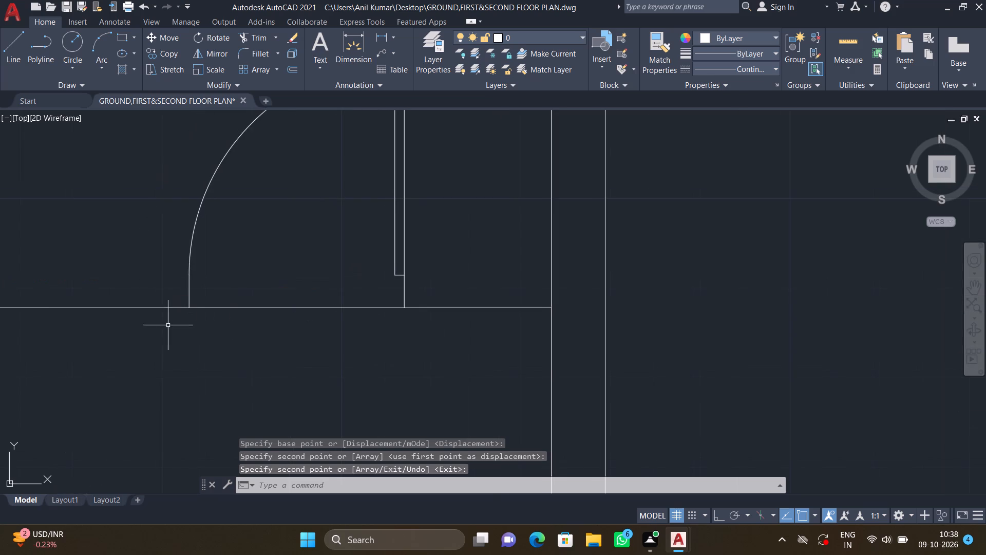
With Ortho on, move the copied door straight north so the west end of its swing meets the small room's horizontal dividing line.
{"action": "scroll", "coordinate": [174, 317], "scroll_direction": "up", "scroll_amount": 3}
{"action": "scroll", "coordinate": [228, 275], "scroll_direction": "up", "scroll_amount": 4}
{"action": "scroll", "coordinate": [224, 319], "scroll_direction": "up", "scroll_amount": 2}
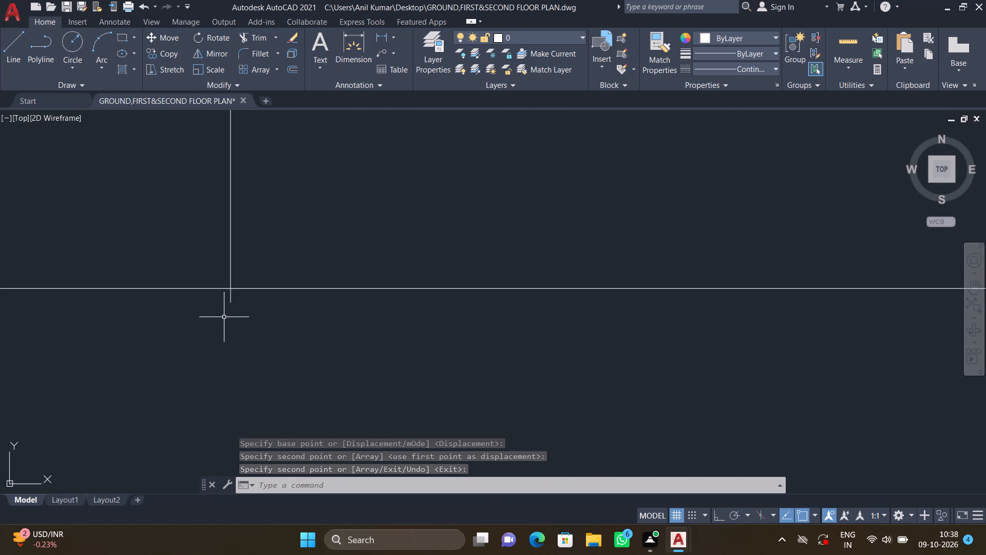
{"action": "scroll", "coordinate": [224, 316], "scroll_direction": "up", "scroll_amount": 1}
{"action": "key", "text": "F8"}
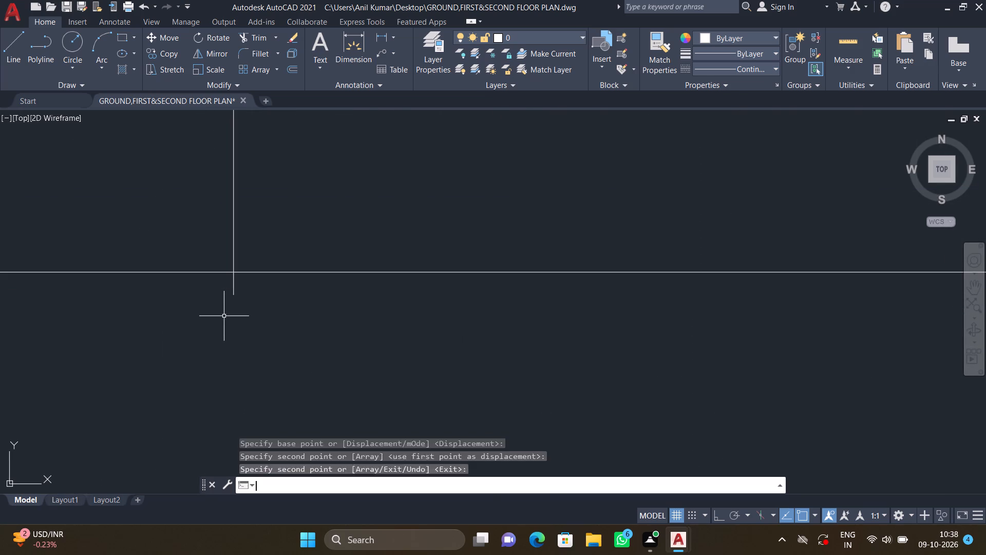
{"action": "key", "text": "m"}
{"action": "key", "text": "Return"}
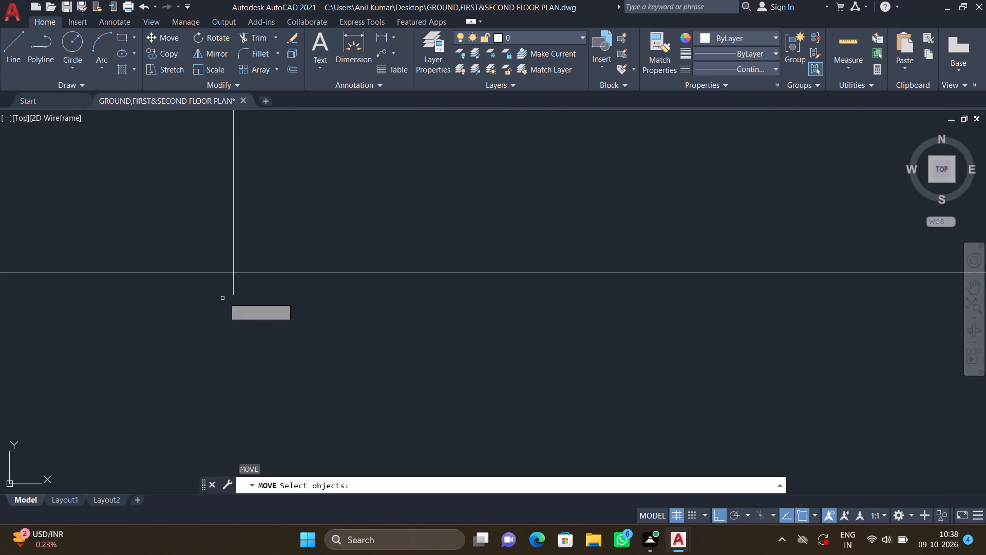
{"action": "left_click", "coordinate": [235, 288]}
{"action": "key", "text": "Return"}
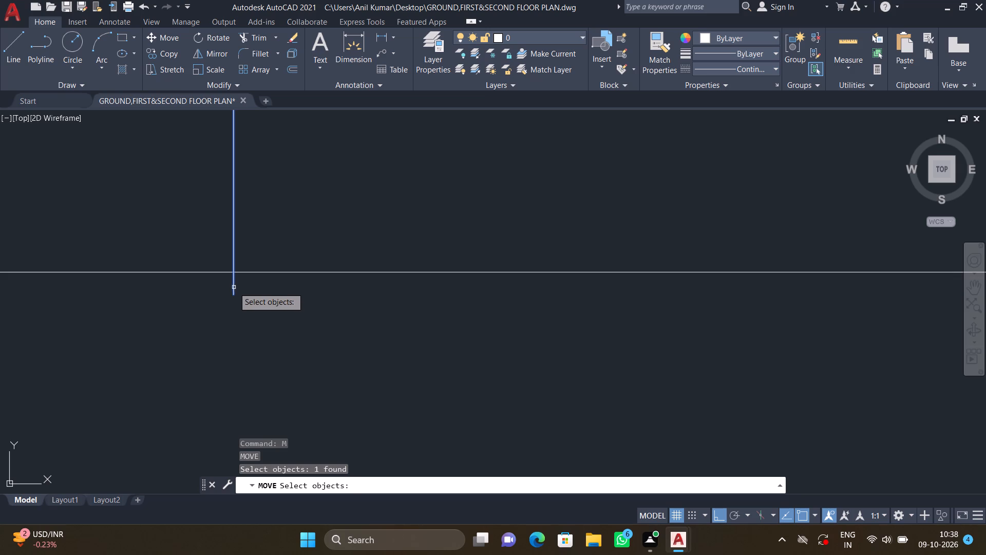
{"action": "scroll", "coordinate": [234, 302], "scroll_direction": "up", "scroll_amount": 2}
{"action": "double_click", "coordinate": [227, 283]}
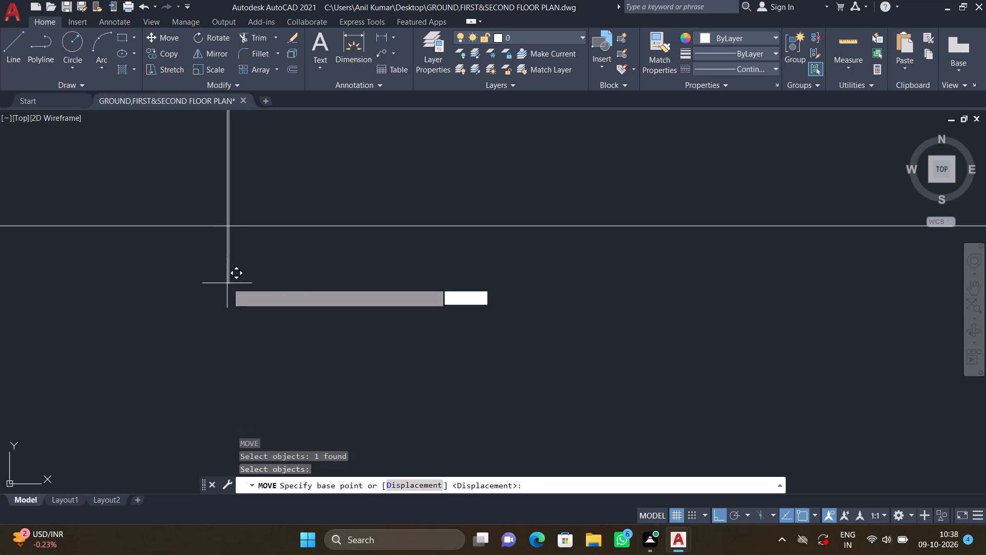
{"action": "key", "text": "m"}
{"action": "key", "text": "Return"}
{"action": "left_click", "coordinate": [228, 257]}
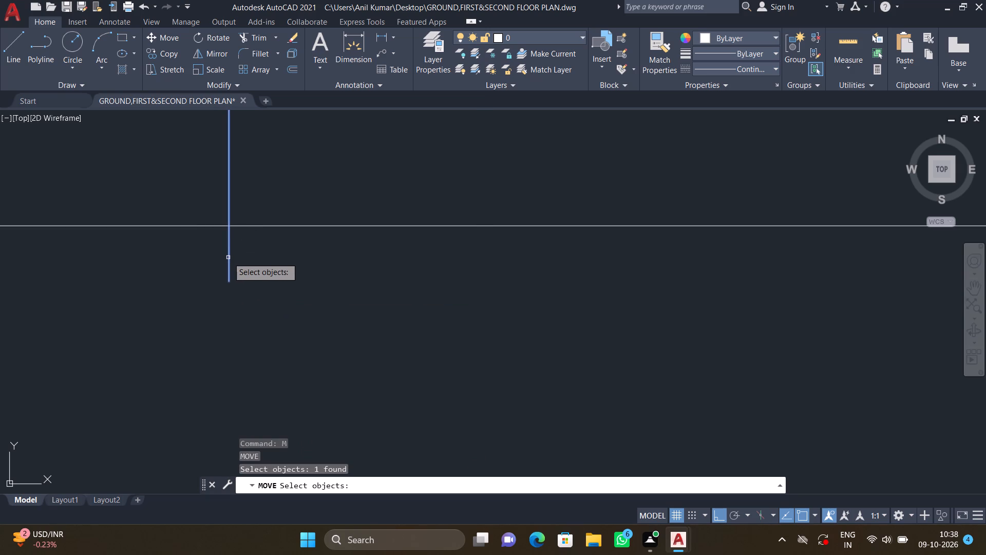
{"action": "key", "text": "Return"}
{"action": "left_click", "coordinate": [226, 280]}
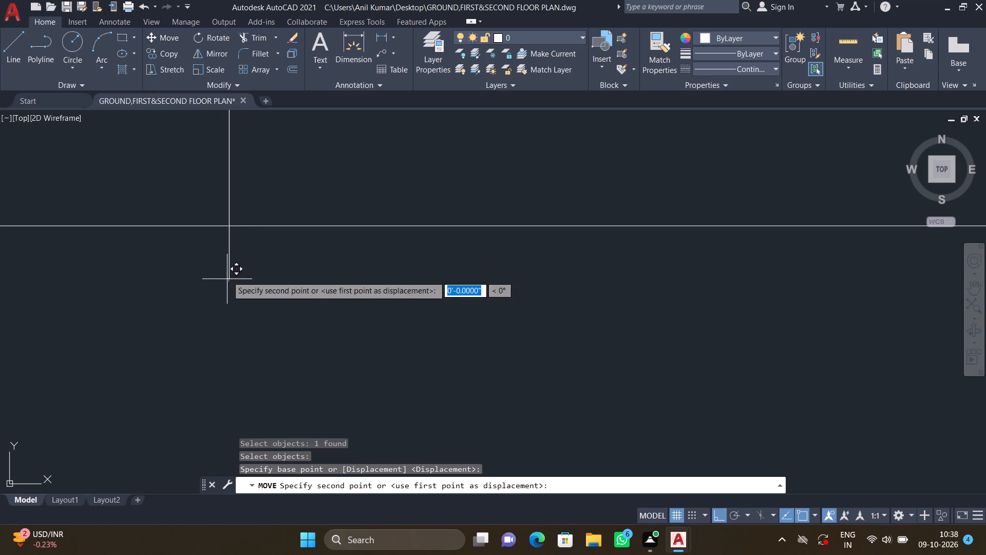
{"action": "double_click", "coordinate": [225, 225]}
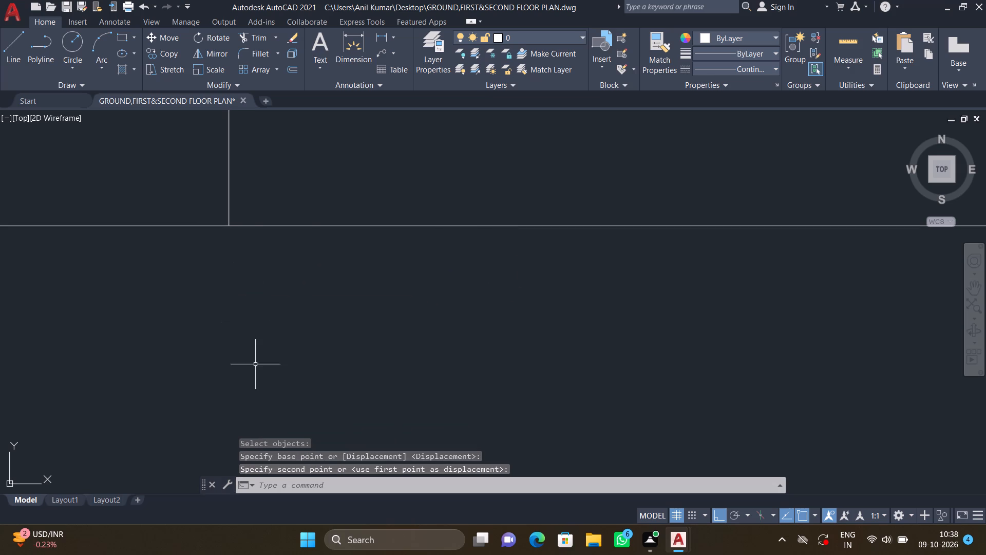
Copy the southeast quarter-swing door of the larger vertical door symbol onto the south-central room's north wall, meeting its outer face near the west end.
{"action": "scroll", "coordinate": [257, 366], "scroll_direction": "down", "scroll_amount": 16}
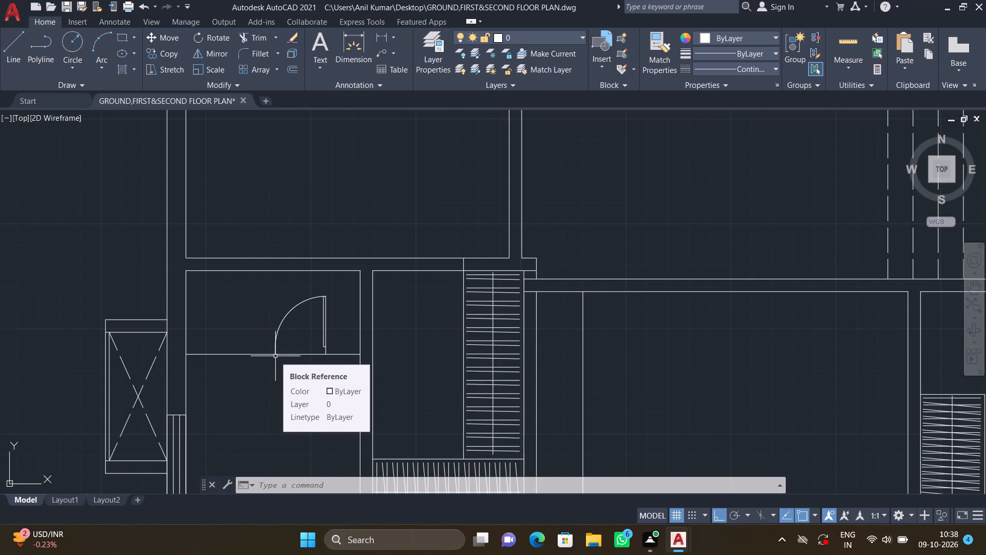
{"action": "scroll", "coordinate": [275, 359], "scroll_direction": "down", "scroll_amount": 2}
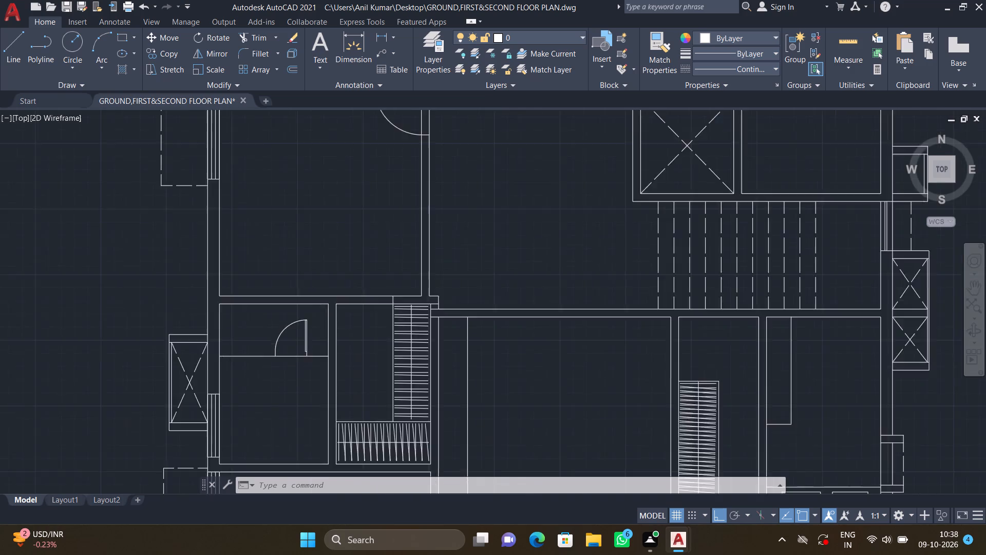
{"action": "scroll", "coordinate": [277, 363], "scroll_direction": "down", "scroll_amount": 1}
{"action": "middle_click_drag", "start_coordinate": [225, 386], "coordinate": [321, 371]}
{"action": "scroll", "coordinate": [281, 374], "scroll_direction": "down", "scroll_amount": 2}
{"action": "middle_click_drag", "start_coordinate": [283, 379], "coordinate": [380, 383]}
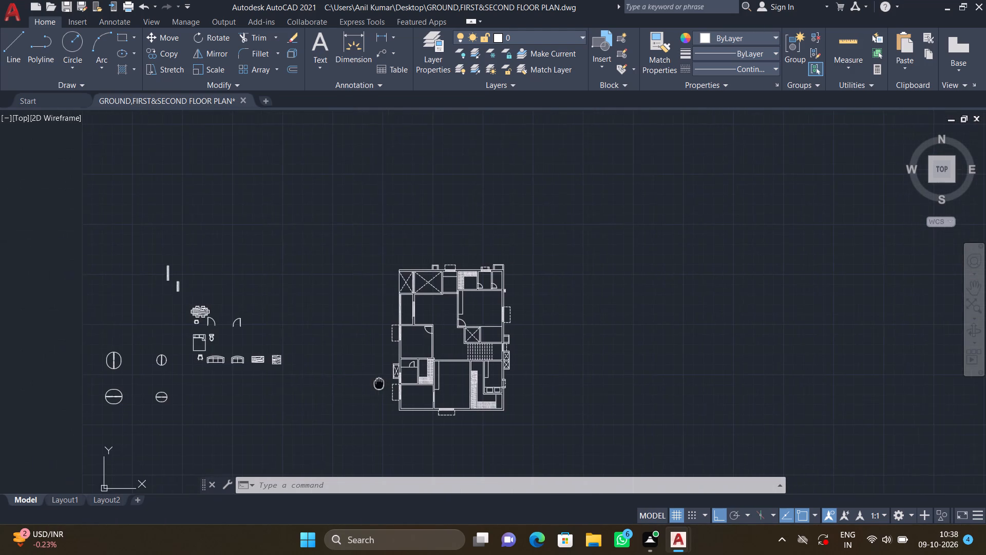
{"action": "middle_click_drag", "start_coordinate": [380, 383], "coordinate": [380, 384]}
{"action": "middle_click_drag", "start_coordinate": [172, 394], "coordinate": [354, 392]}
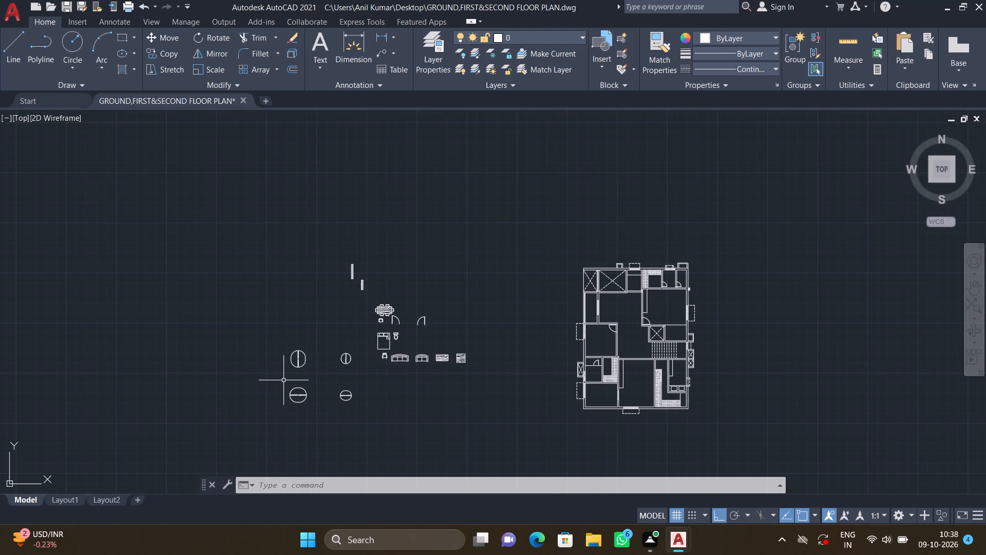
{"action": "scroll", "coordinate": [297, 360], "scroll_direction": "up", "scroll_amount": 2}
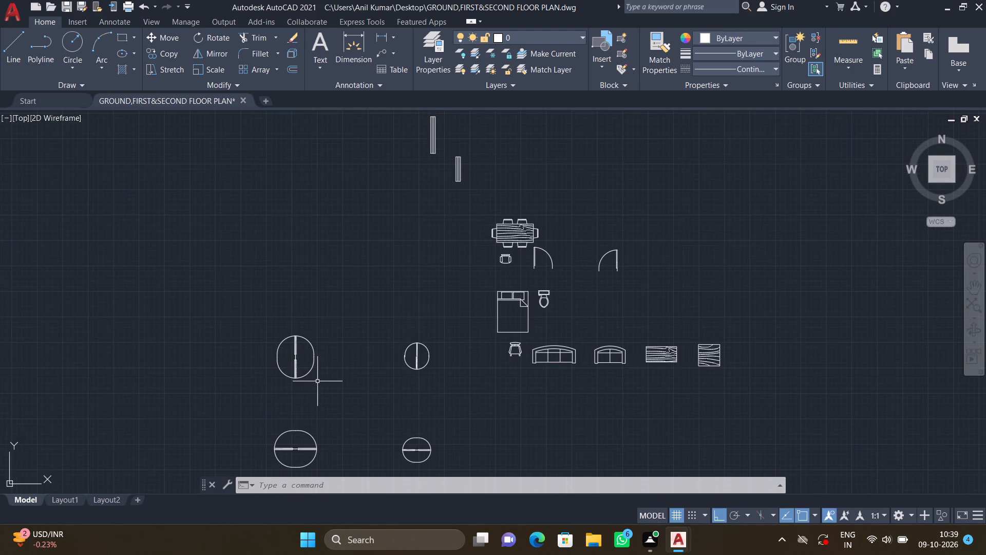
{"action": "scroll", "coordinate": [319, 374], "scroll_direction": "up", "scroll_amount": 4}
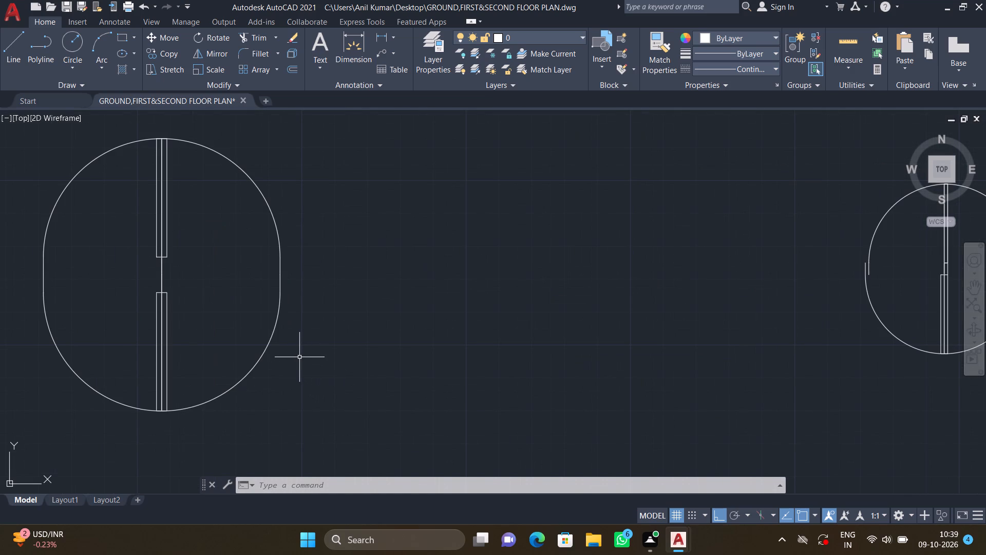
{"action": "type", "text": "CO"}
{"action": "key", "text": "Return"}
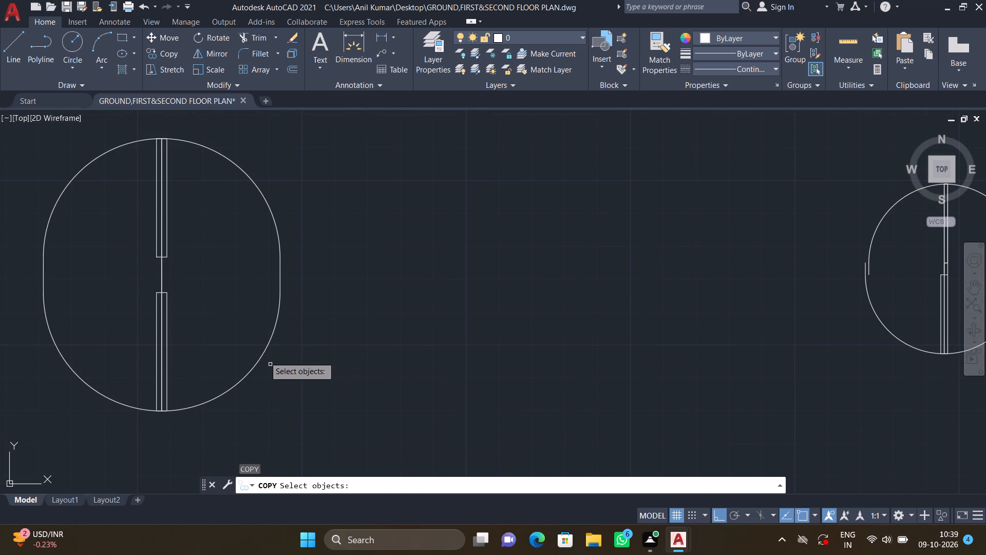
{"action": "left_click", "coordinate": [263, 353]}
{"action": "key", "text": "Return"}
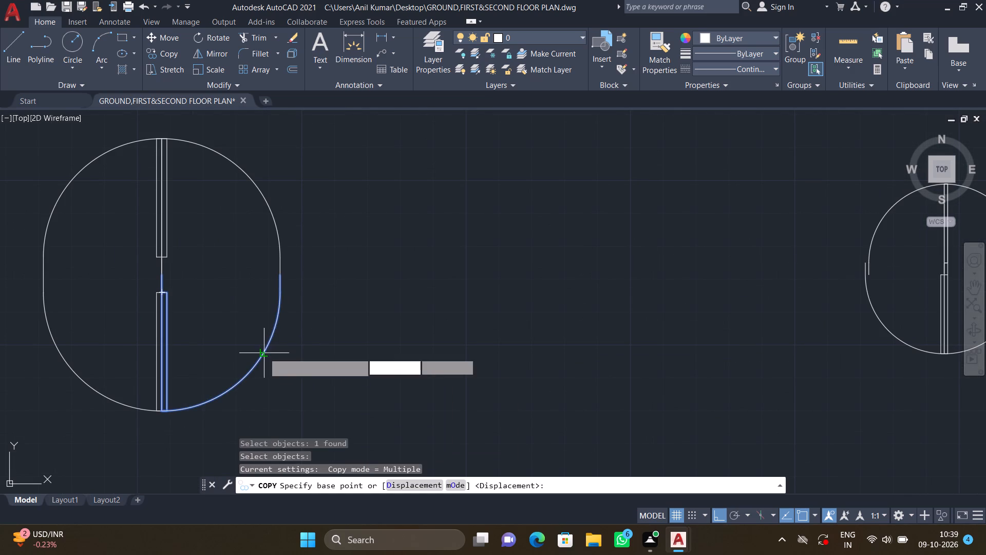
{"action": "scroll", "coordinate": [163, 275], "scroll_direction": "up", "scroll_amount": 2}
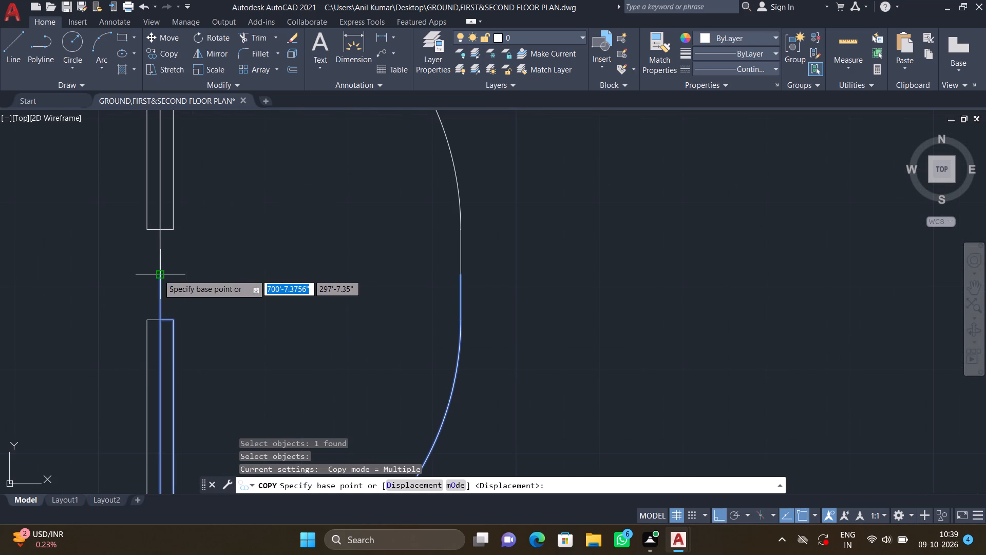
{"action": "left_click", "coordinate": [158, 274]}
{"action": "scroll", "coordinate": [404, 355], "scroll_direction": "down", "scroll_amount": 5}
{"action": "scroll", "coordinate": [224, 320], "scroll_direction": "down", "scroll_amount": 1}
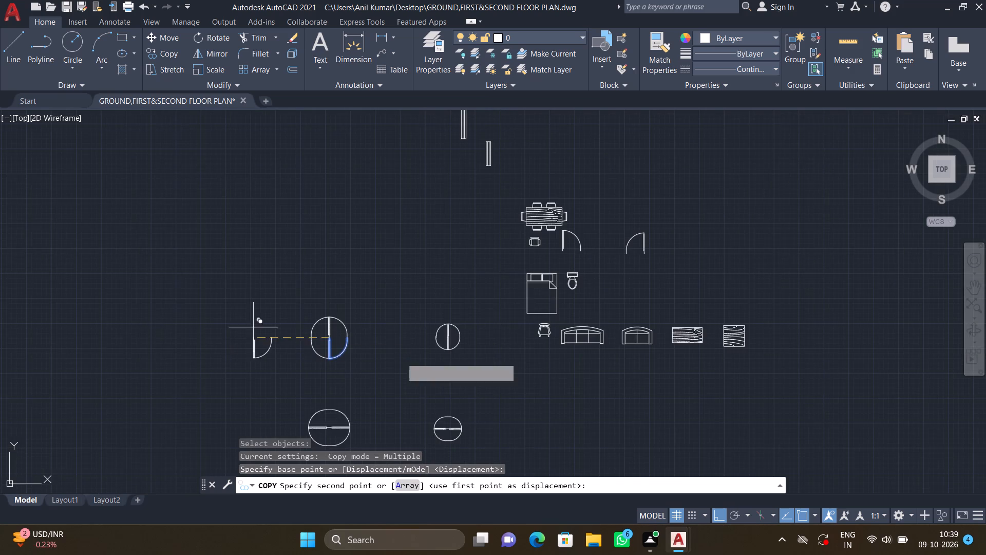
{"action": "middle_click_drag", "start_coordinate": [350, 355], "coordinate": [167, 303]}
{"action": "scroll", "coordinate": [175, 309], "scroll_direction": "down", "scroll_amount": 1}
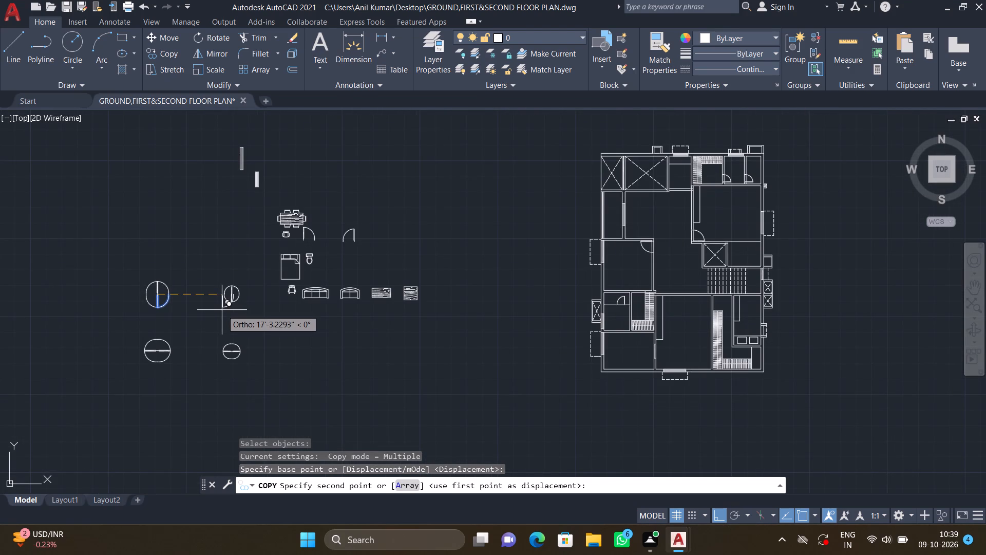
{"action": "key", "text": "F8"}
{"action": "scroll", "coordinate": [285, 327], "scroll_direction": "down", "scroll_amount": 3}
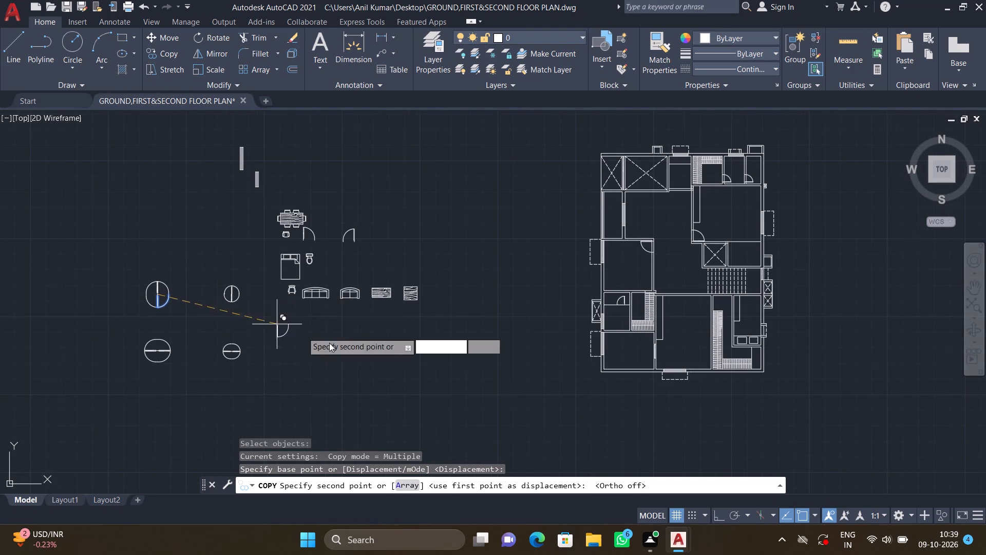
{"action": "middle_click_drag", "start_coordinate": [293, 353], "coordinate": [216, 330]}
{"action": "scroll", "coordinate": [168, 322], "scroll_direction": "down", "scroll_amount": 1}
{"action": "scroll", "coordinate": [293, 319], "scroll_direction": "up", "scroll_amount": 2}
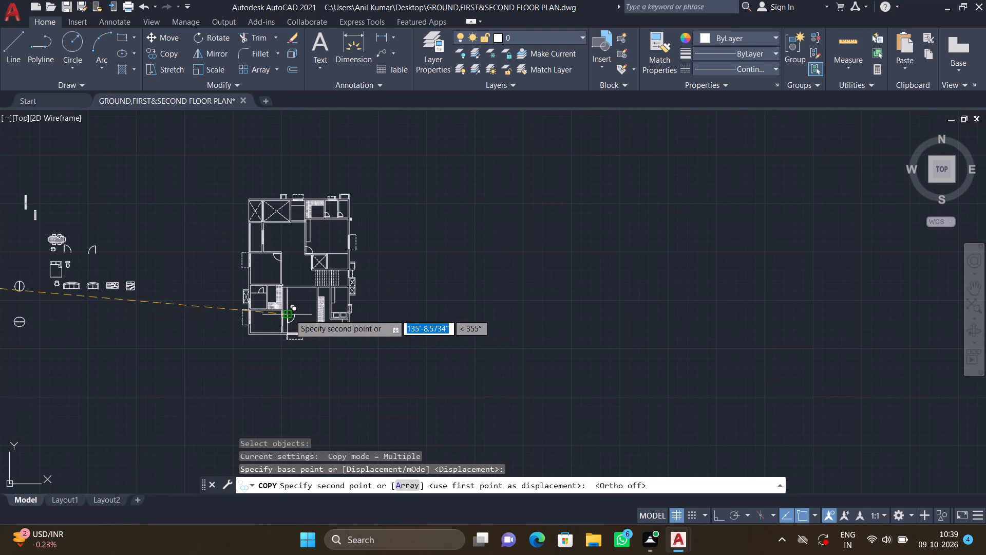
{"action": "scroll", "coordinate": [289, 302], "scroll_direction": "up", "scroll_amount": 3}
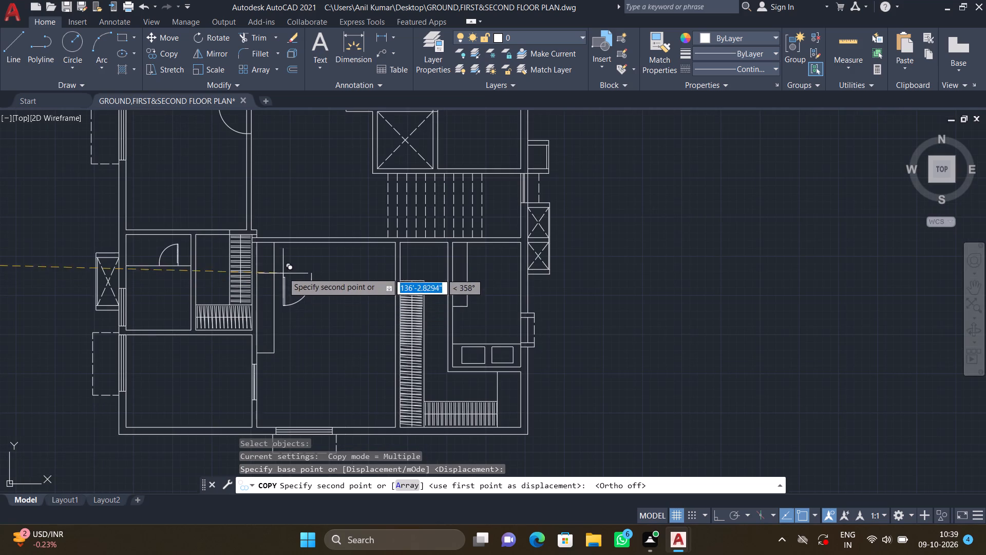
{"action": "scroll", "coordinate": [289, 252], "scroll_direction": "up", "scroll_amount": 3}
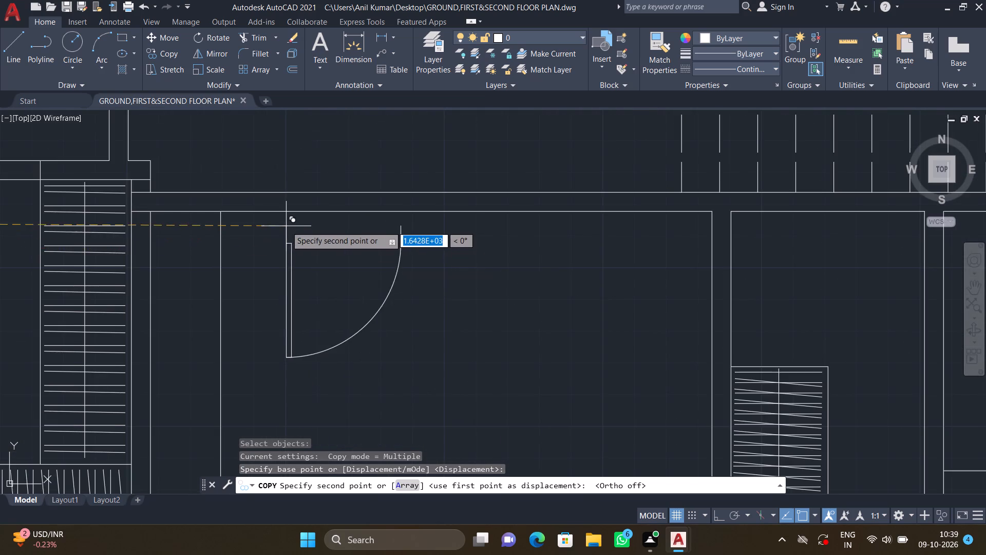
{"action": "middle_click_drag", "start_coordinate": [285, 235], "coordinate": [278, 284]}
{"action": "scroll", "coordinate": [297, 263], "scroll_direction": "up", "scroll_amount": 1}
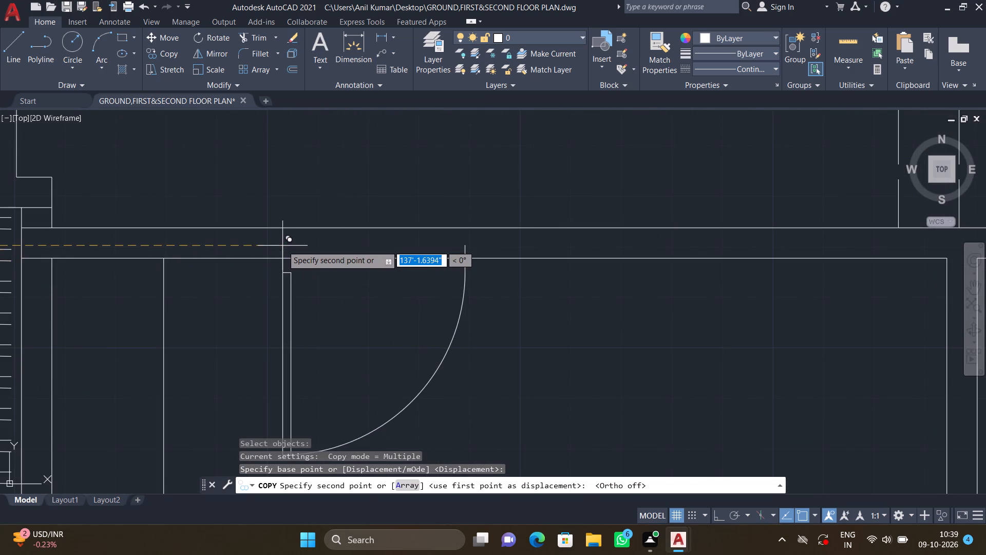
{"action": "scroll", "coordinate": [282, 246], "scroll_direction": "up", "scroll_amount": 2}
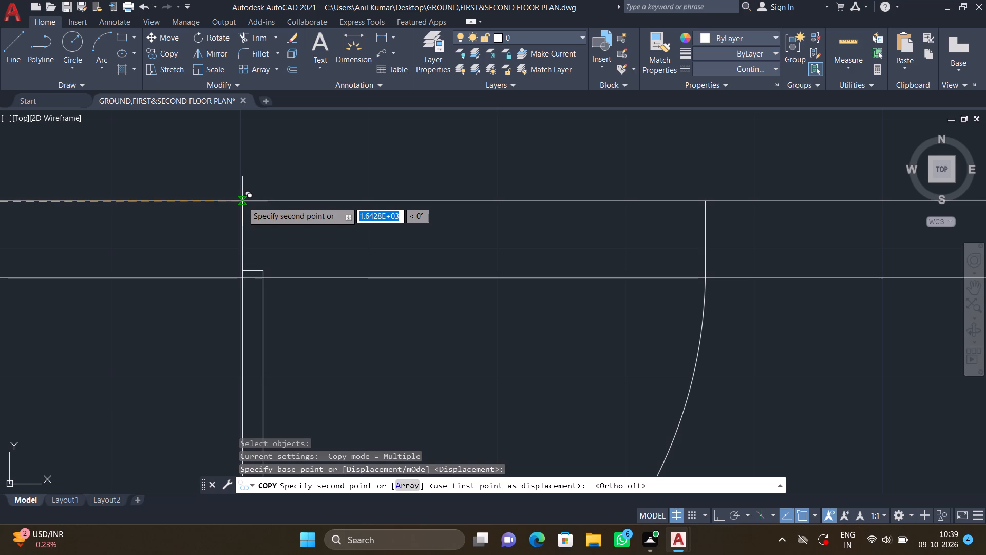
{"action": "left_click", "coordinate": [242, 201]}
{"action": "key", "text": "Return"}
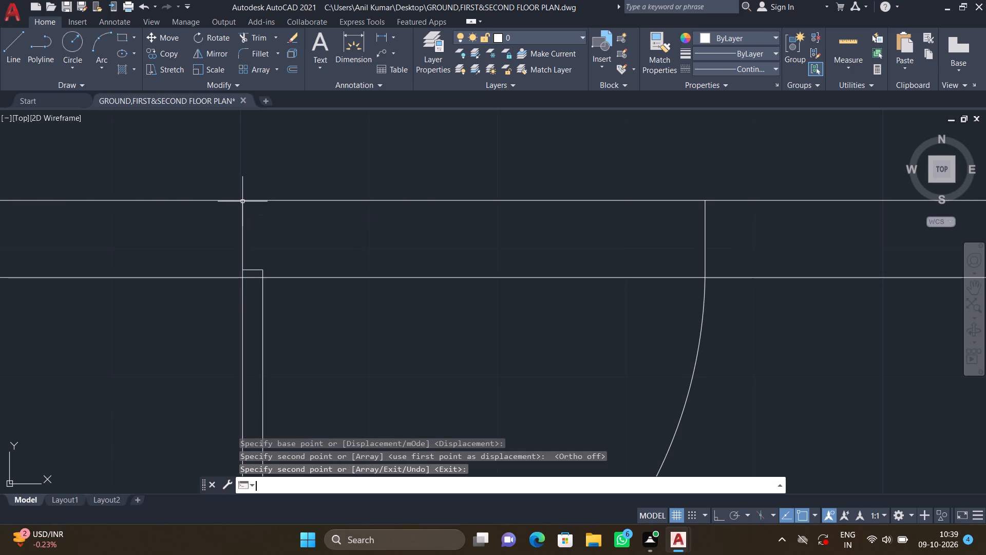
Examine how the east and west ends of the newly copied door meet the north wall's outer face.
{"action": "middle_click_drag", "start_coordinate": [349, 237], "coordinate": [110, 310]}
{"action": "scroll", "coordinate": [458, 289], "scroll_direction": "up", "scroll_amount": 3}
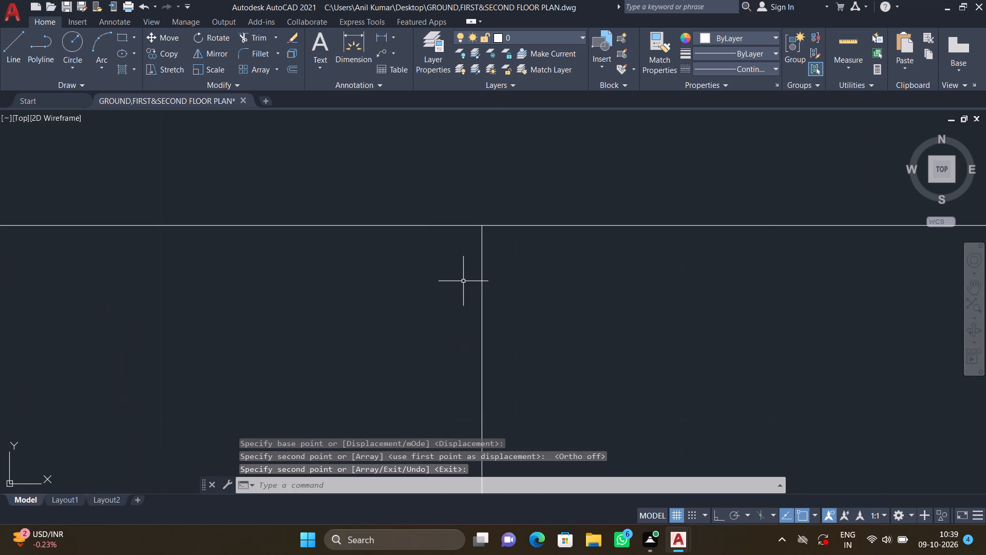
{"action": "scroll", "coordinate": [466, 264], "scroll_direction": "up", "scroll_amount": 3}
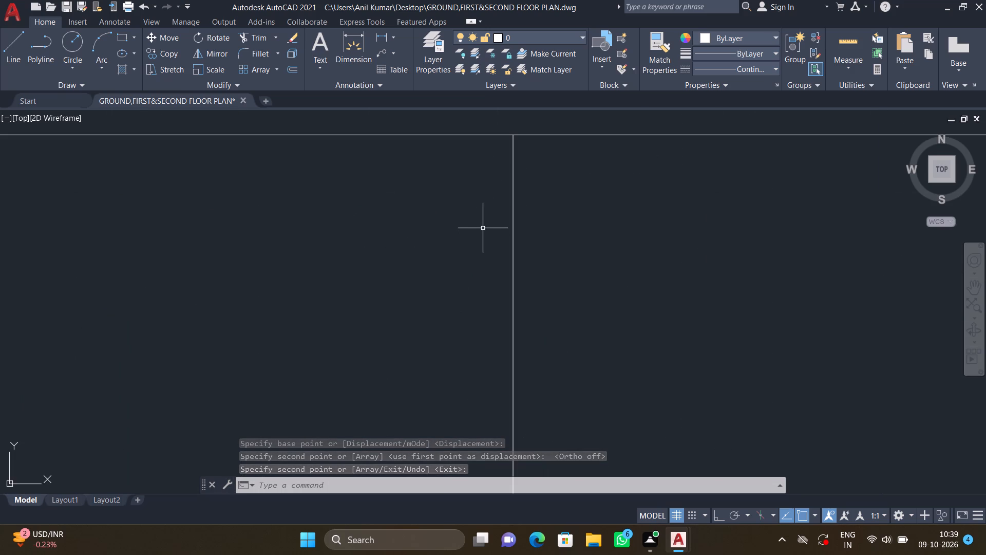
{"action": "middle_click_drag", "start_coordinate": [486, 229], "coordinate": [470, 408]}
{"action": "scroll", "coordinate": [505, 322], "scroll_direction": "up", "scroll_amount": 7}
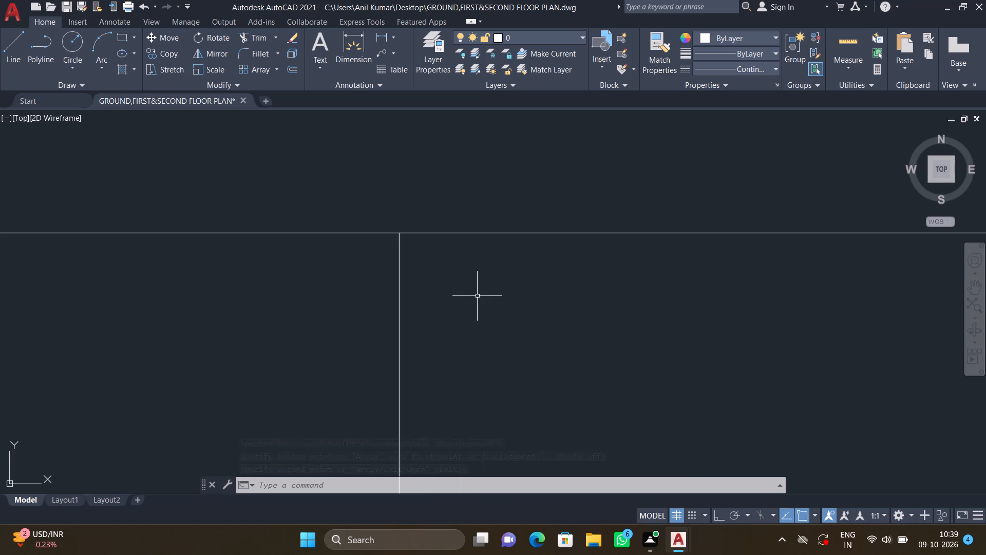
{"action": "scroll", "coordinate": [478, 297], "scroll_direction": "down", "scroll_amount": 14}
{"action": "middle_click_drag", "start_coordinate": [369, 423], "coordinate": [490, 442]}
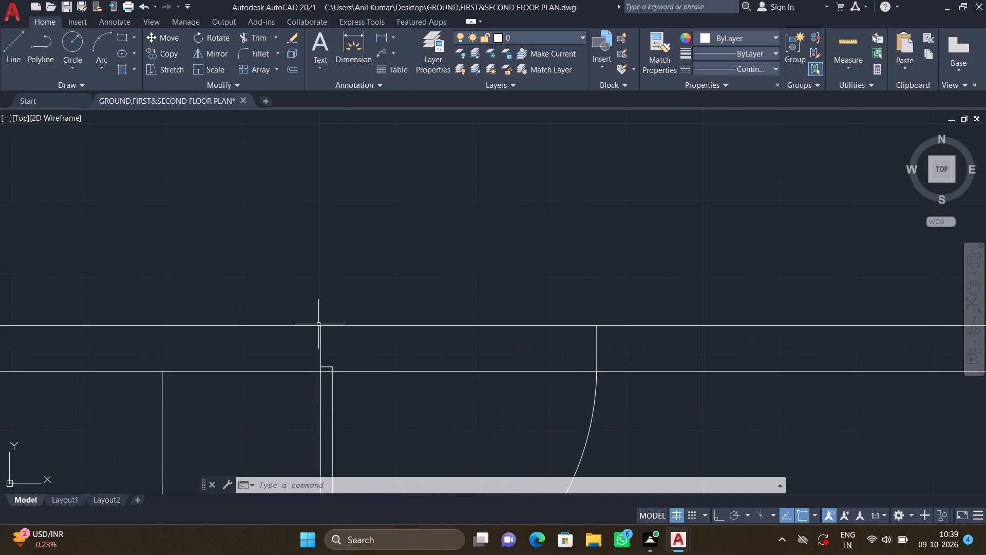
{"action": "scroll", "coordinate": [344, 333], "scroll_direction": "down", "scroll_amount": 1}
{"action": "scroll", "coordinate": [344, 333], "scroll_direction": "up", "scroll_amount": 6}
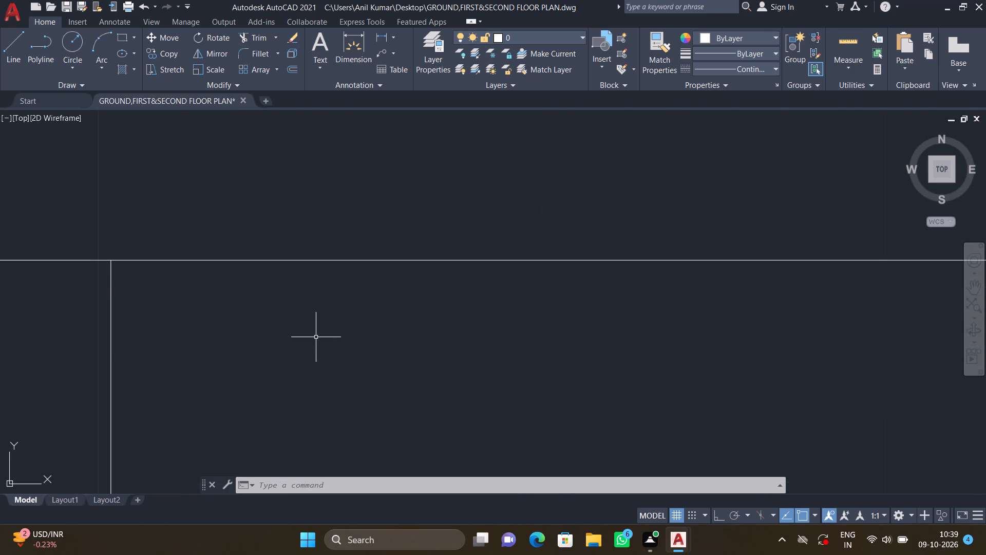
Copy the northeast quarter-swing door of the smaller vertical door symbol into the southeast room with two fixtures, just east of its north-west strip.
{"action": "scroll", "coordinate": [316, 338], "scroll_direction": "down", "scroll_amount": 10}
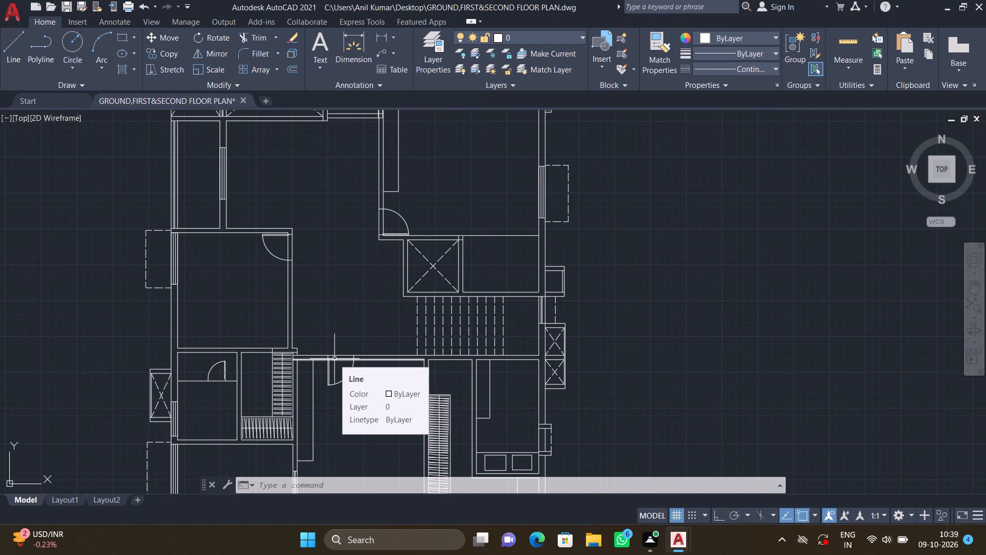
{"action": "scroll", "coordinate": [334, 360], "scroll_direction": "down", "scroll_amount": 5}
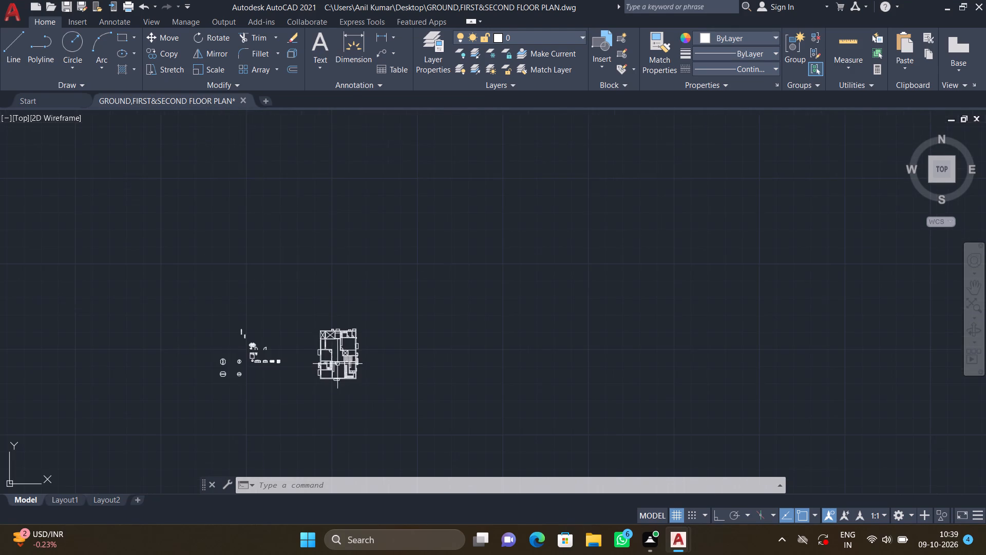
{"action": "middle_click_drag", "start_coordinate": [336, 371], "coordinate": [498, 353]}
{"action": "scroll", "coordinate": [394, 336], "scroll_direction": "up", "scroll_amount": 3}
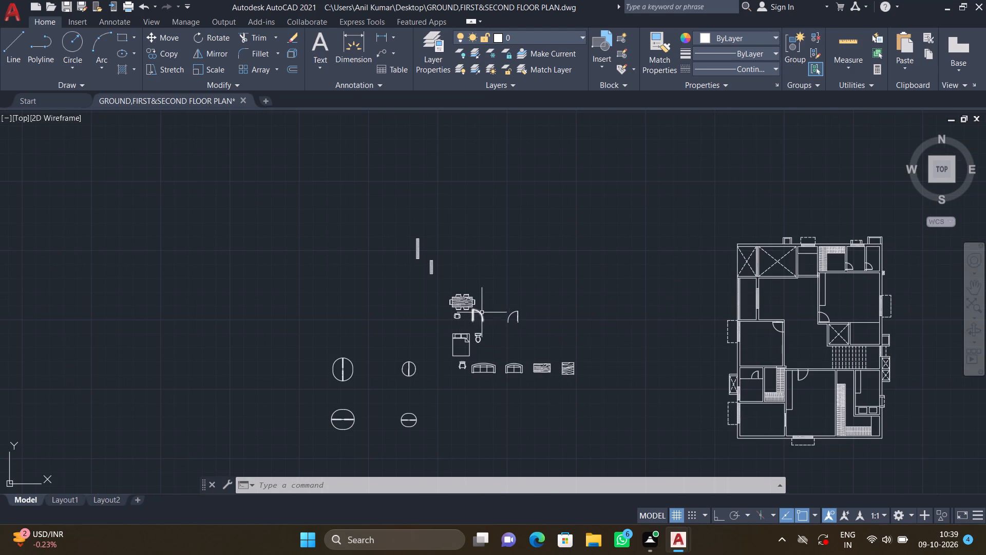
{"action": "scroll", "coordinate": [407, 368], "scroll_direction": "up", "scroll_amount": 4}
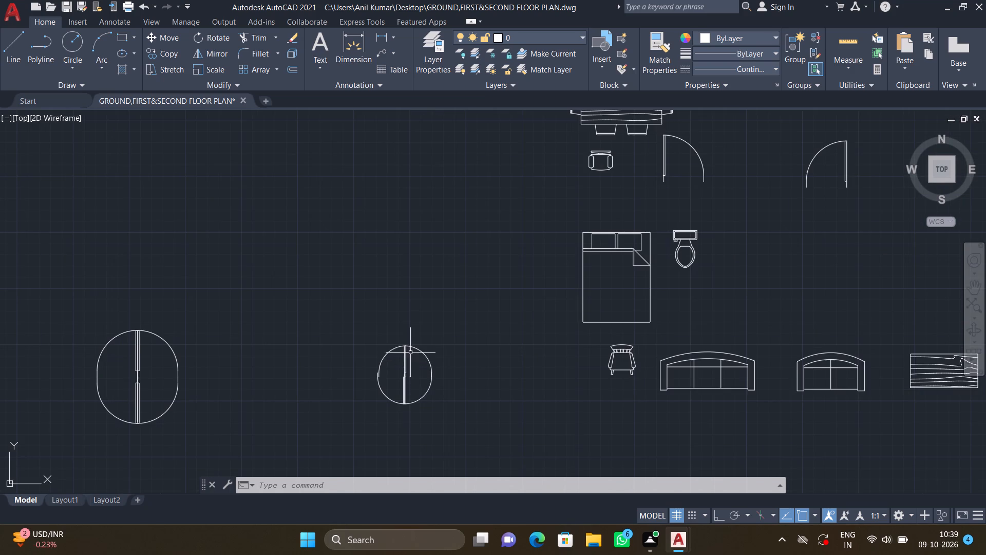
{"action": "scroll", "coordinate": [427, 352], "scroll_direction": "up", "scroll_amount": 3}
{"action": "type", "text": "CO"}
{"action": "key", "text": "Return"}
{"action": "left_click", "coordinate": [420, 382]}
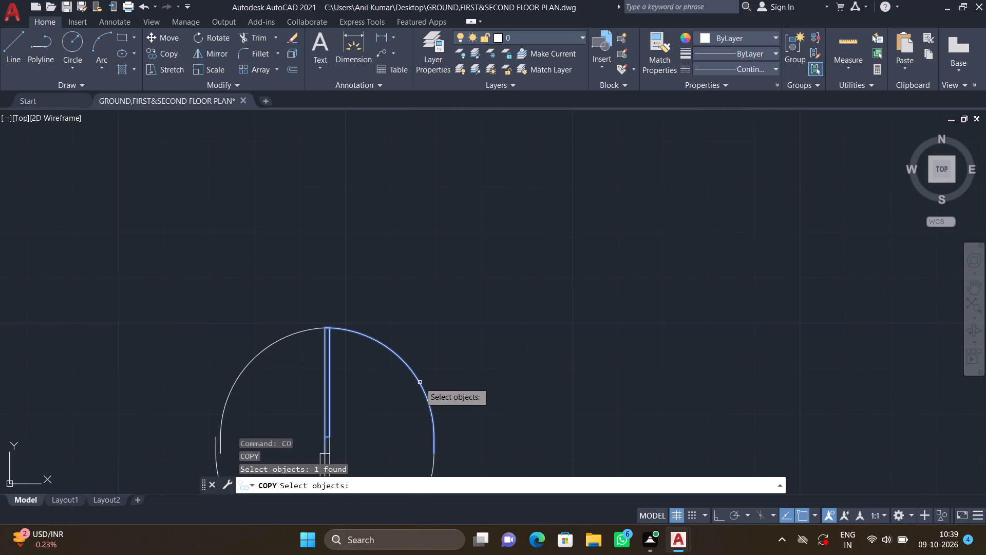
{"action": "key", "text": "Return"}
{"action": "middle_click_drag", "start_coordinate": [405, 380], "coordinate": [364, 223]}
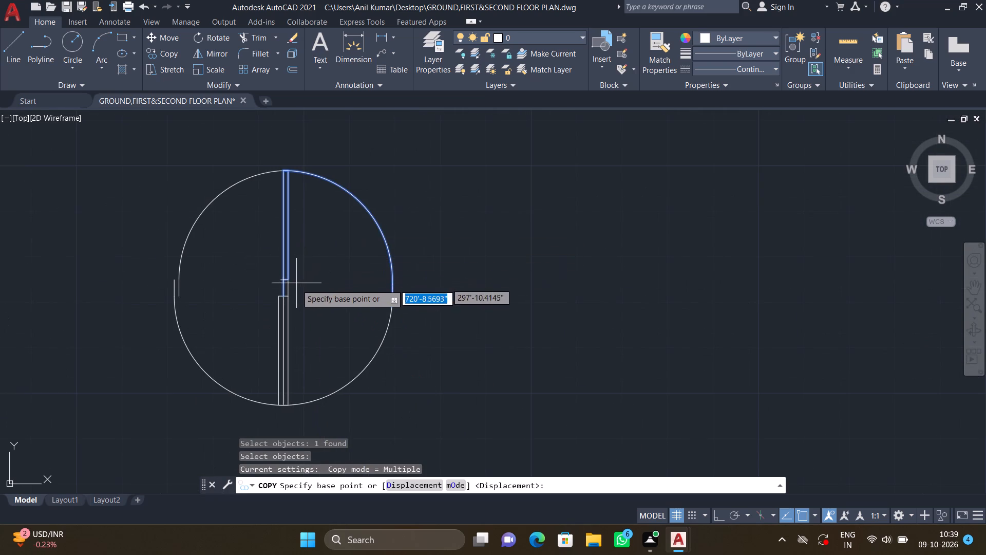
{"action": "scroll", "coordinate": [293, 294], "scroll_direction": "up", "scroll_amount": 2}
{"action": "left_click", "coordinate": [269, 292]}
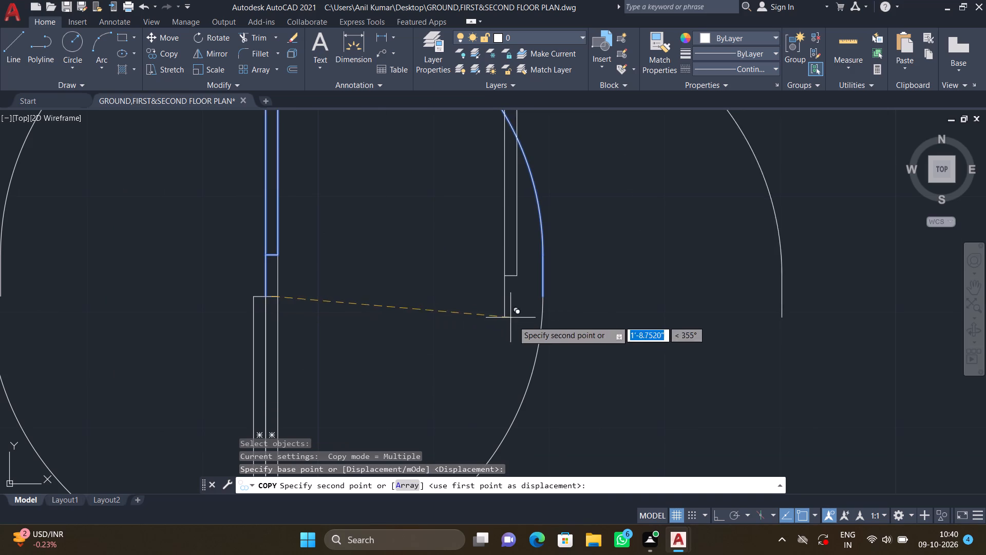
{"action": "scroll", "coordinate": [533, 322], "scroll_direction": "down", "scroll_amount": 6}
{"action": "middle_click_drag", "start_coordinate": [736, 382], "coordinate": [587, 324]}
{"action": "scroll", "coordinate": [447, 325], "scroll_direction": "down", "scroll_amount": 3}
{"action": "middle_click_drag", "start_coordinate": [616, 394], "coordinate": [423, 319]}
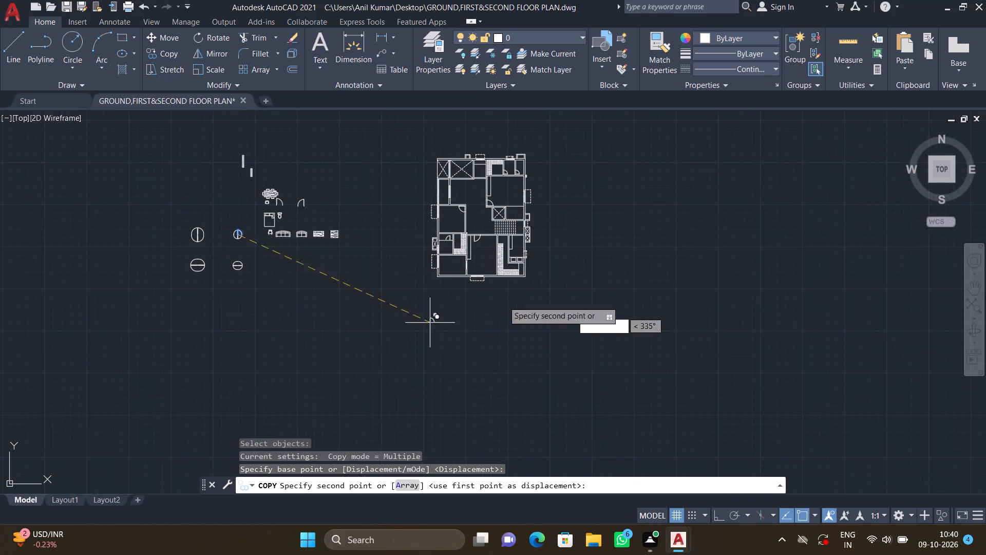
{"action": "scroll", "coordinate": [541, 248], "scroll_direction": "up", "scroll_amount": 3}
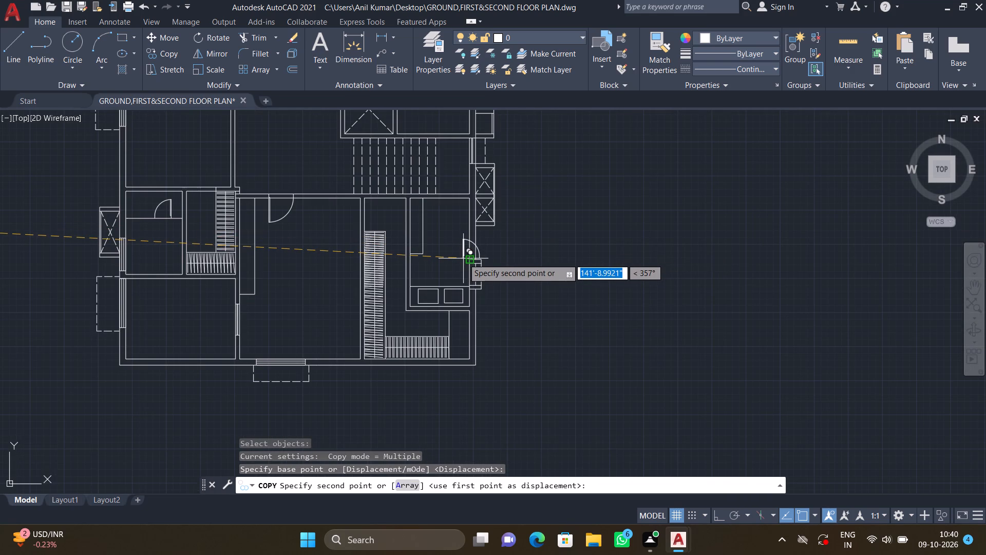
{"action": "scroll", "coordinate": [446, 239], "scroll_direction": "up", "scroll_amount": 1}
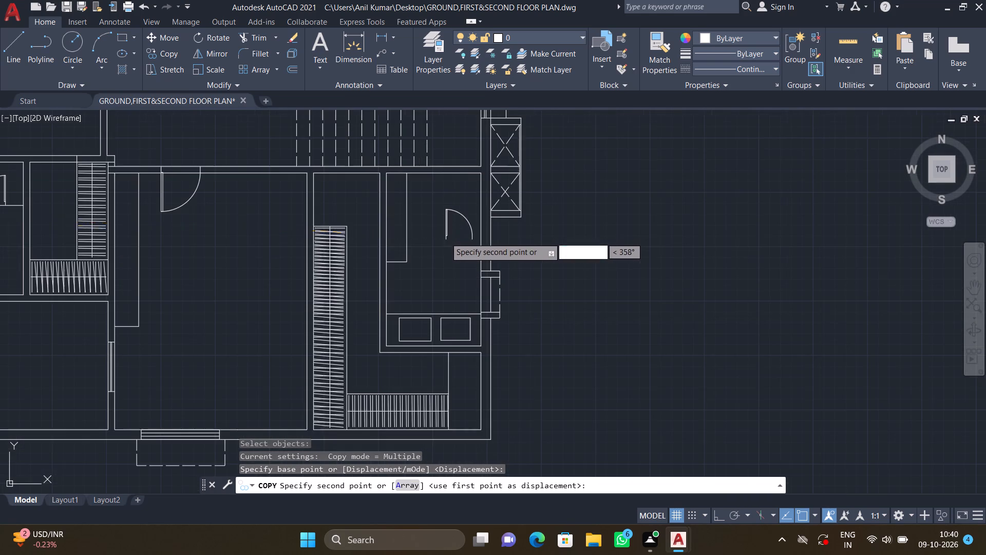
{"action": "middle_click_drag", "start_coordinate": [438, 232], "coordinate": [450, 291]}
{"action": "scroll", "coordinate": [440, 280], "scroll_direction": "up", "scroll_amount": 2}
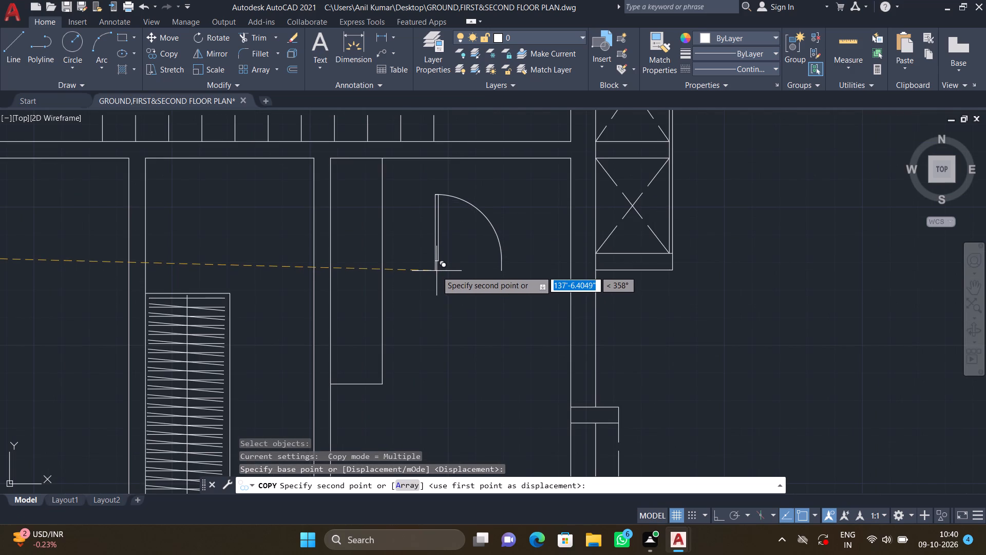
{"action": "scroll", "coordinate": [433, 256], "scroll_direction": "up", "scroll_amount": 1}
{"action": "scroll", "coordinate": [426, 262], "scroll_direction": "down", "scroll_amount": 1}
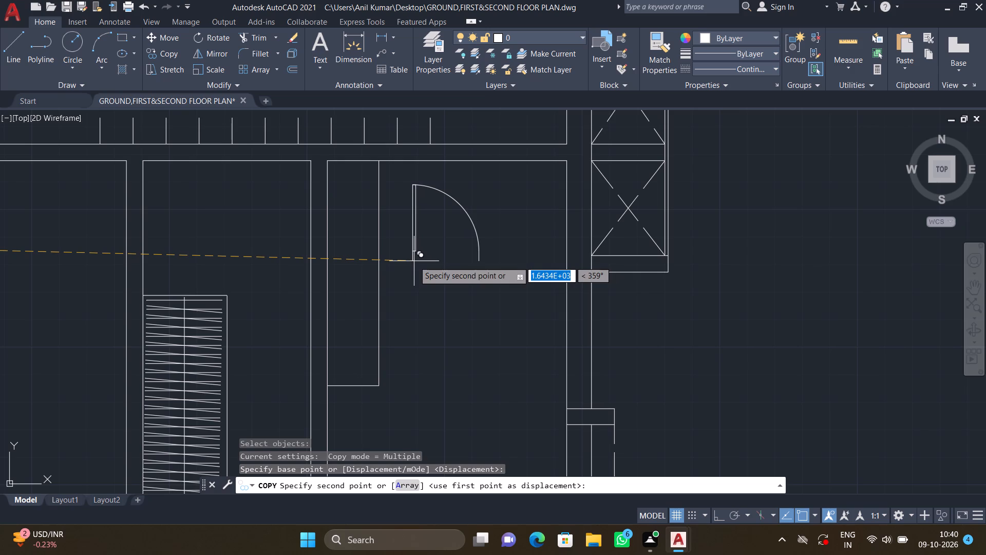
{"action": "left_click", "coordinate": [414, 261]}
{"action": "key", "text": "Return"}
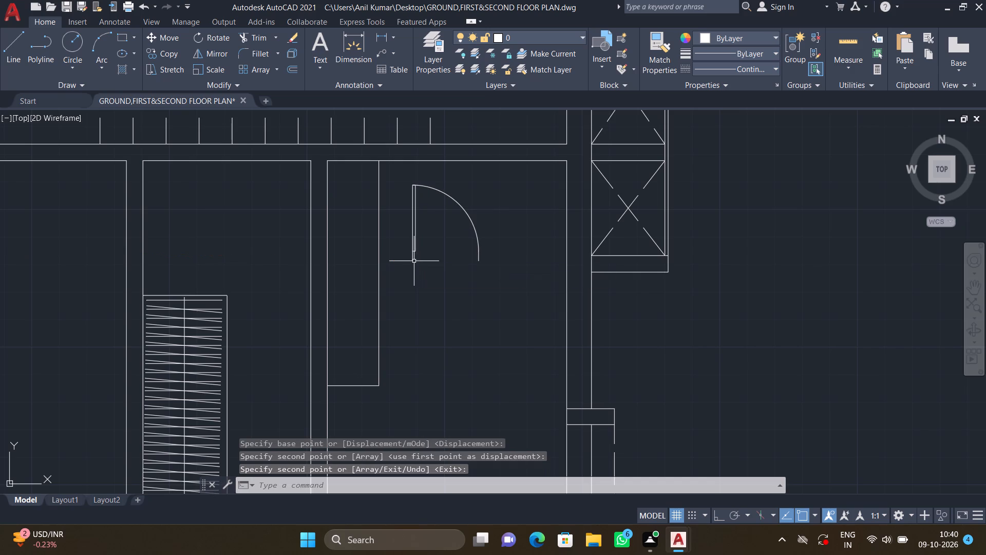
With Ortho on, draw a horizontal line from the copied door's lower hinge end west to the strip's east edge.
{"action": "scroll", "coordinate": [418, 260], "scroll_direction": "up", "scroll_amount": 2}
{"action": "key", "text": "l"}
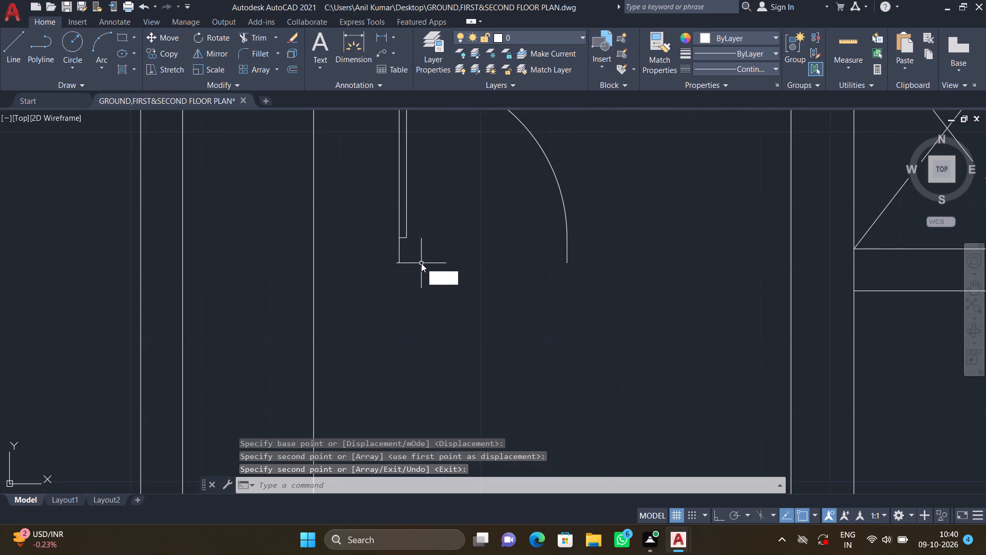
{"action": "key", "text": "Return"}
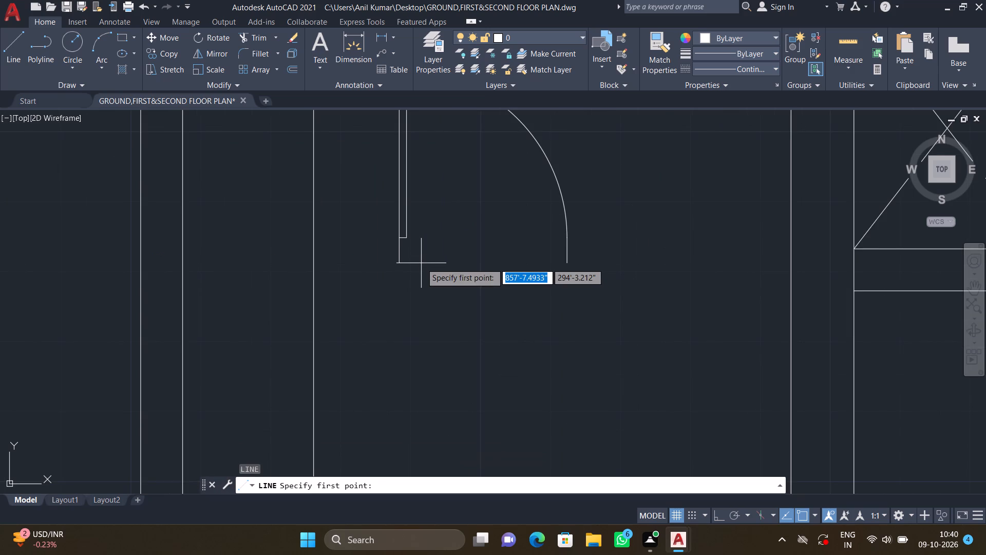
{"action": "scroll", "coordinate": [404, 273], "scroll_direction": "up", "scroll_amount": 2}
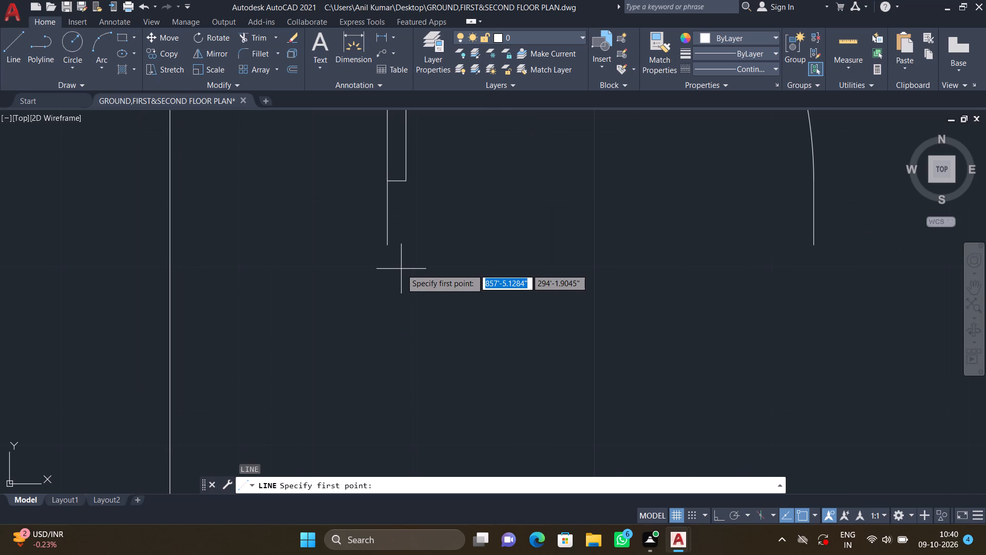
{"action": "key", "text": "F8"}
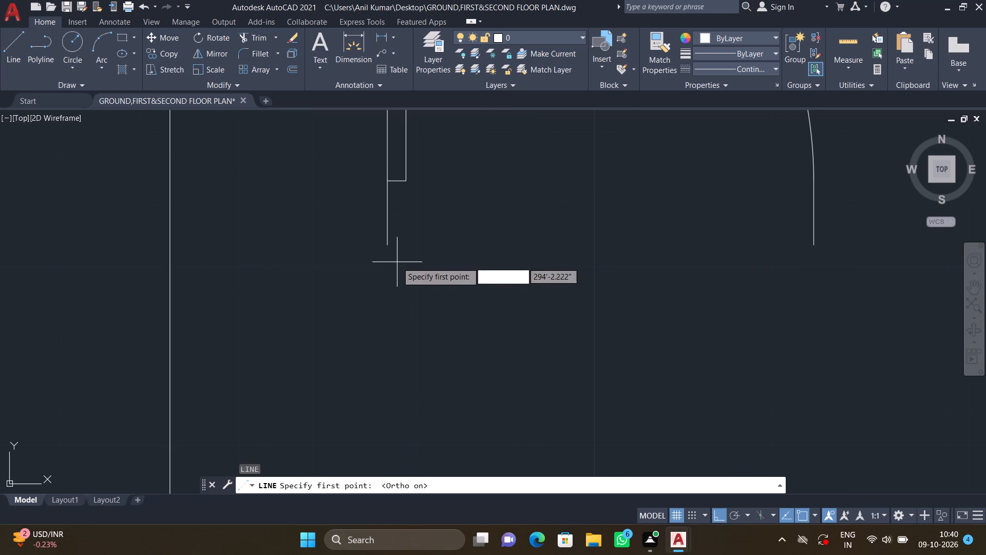
{"action": "left_click", "coordinate": [388, 245]}
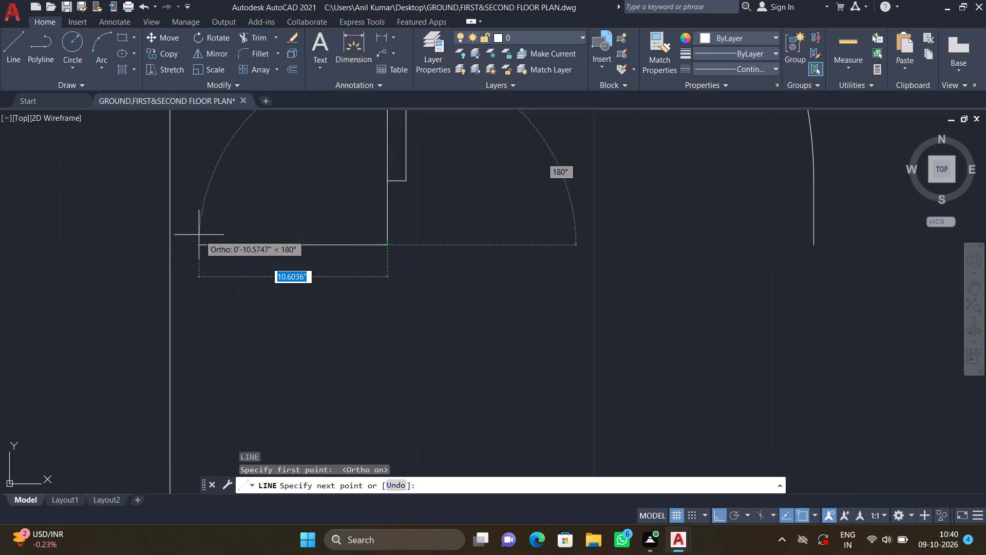
{"action": "left_click", "coordinate": [169, 244]}
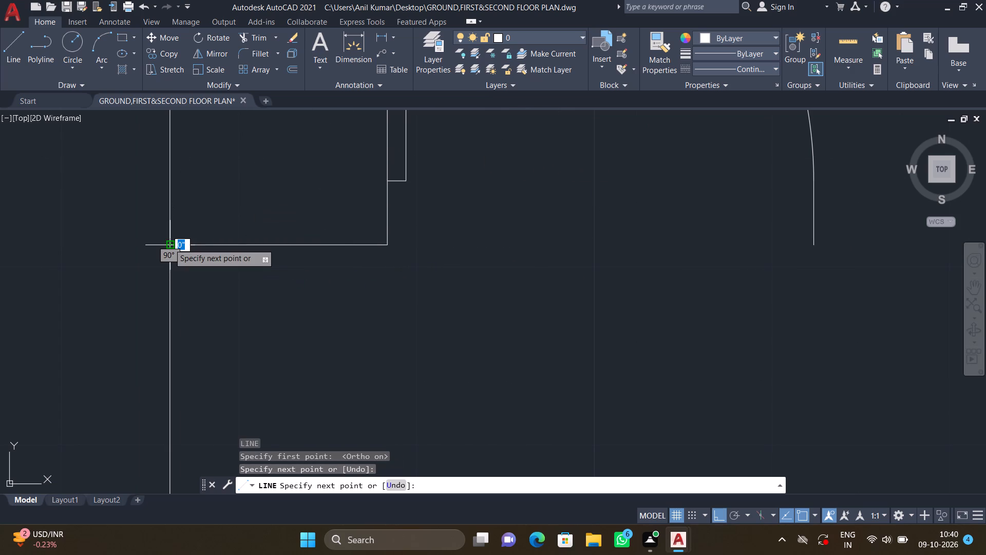
{"action": "key", "text": "Return"}
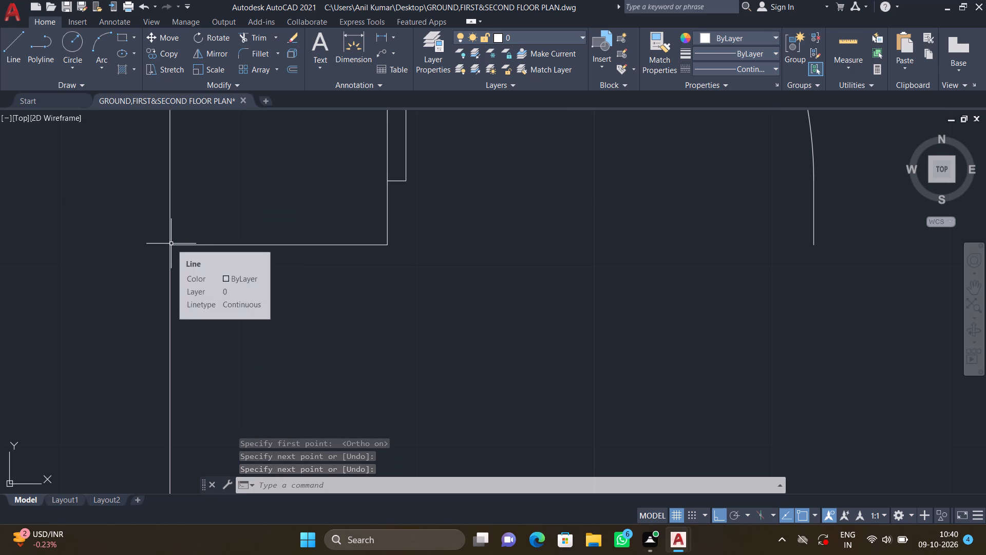
Draw a horizontal line from the lower end of the door's swing east to the inner face of the room's east wall.
{"action": "scroll", "coordinate": [221, 285], "scroll_direction": "down", "scroll_amount": 2}
{"action": "middle_click_drag", "start_coordinate": [392, 291], "coordinate": [285, 266]}
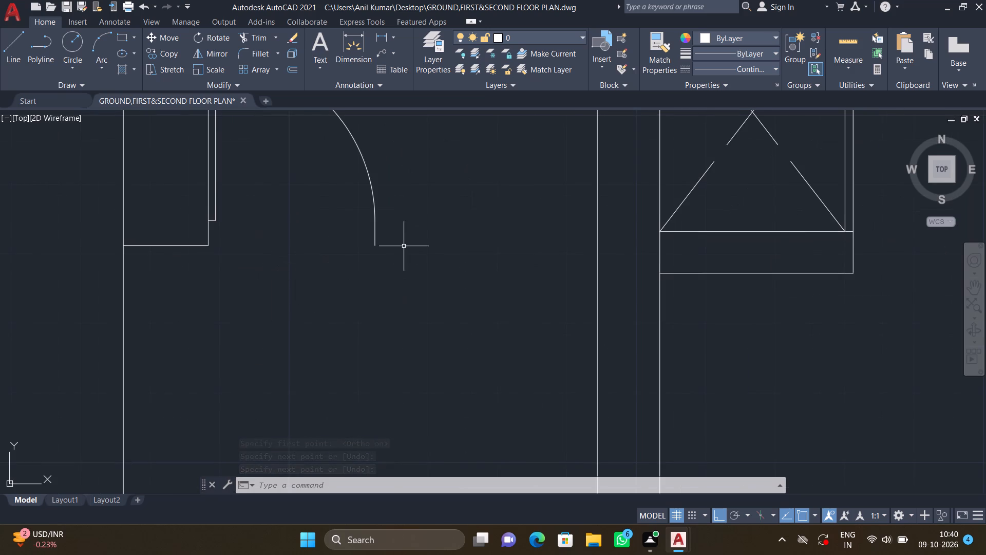
{"action": "scroll", "coordinate": [394, 245], "scroll_direction": "up", "scroll_amount": 2}
{"action": "key", "text": "l"}
{"action": "key", "text": "Return"}
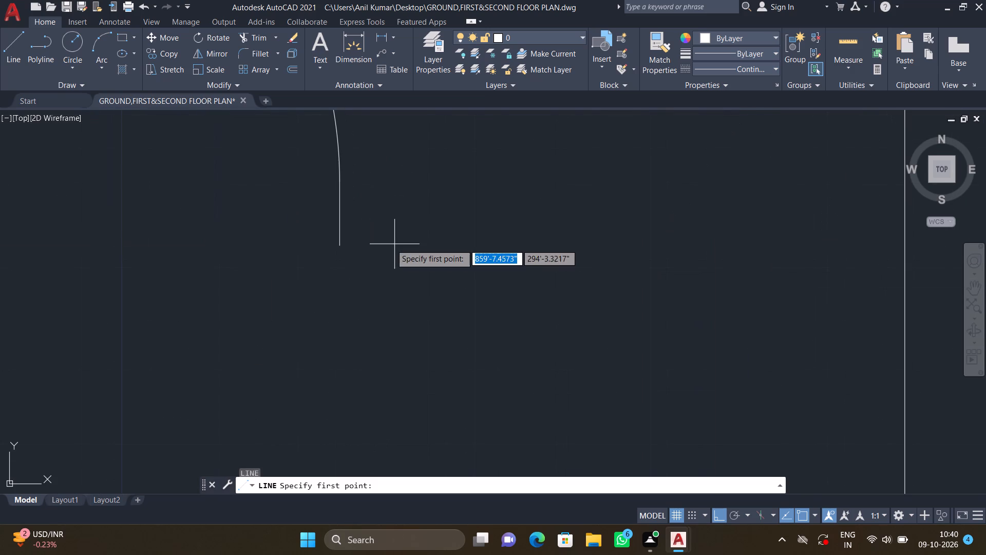
{"action": "double_click", "coordinate": [338, 244]}
{"action": "scroll", "coordinate": [534, 254], "scroll_direction": "down", "scroll_amount": 4}
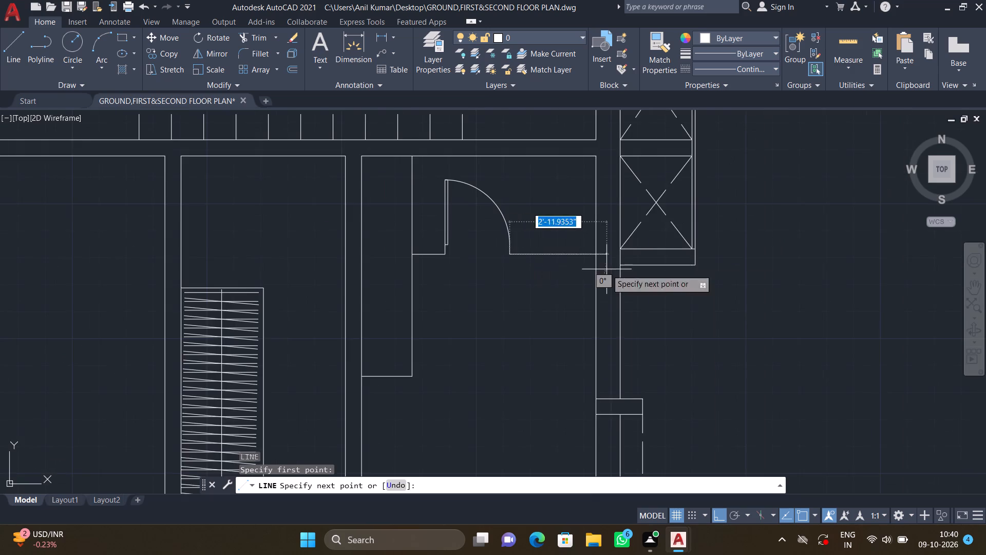
{"action": "middle_click_drag", "start_coordinate": [601, 268], "coordinate": [545, 252]}
{"action": "scroll", "coordinate": [540, 233], "scroll_direction": "up", "scroll_amount": 3}
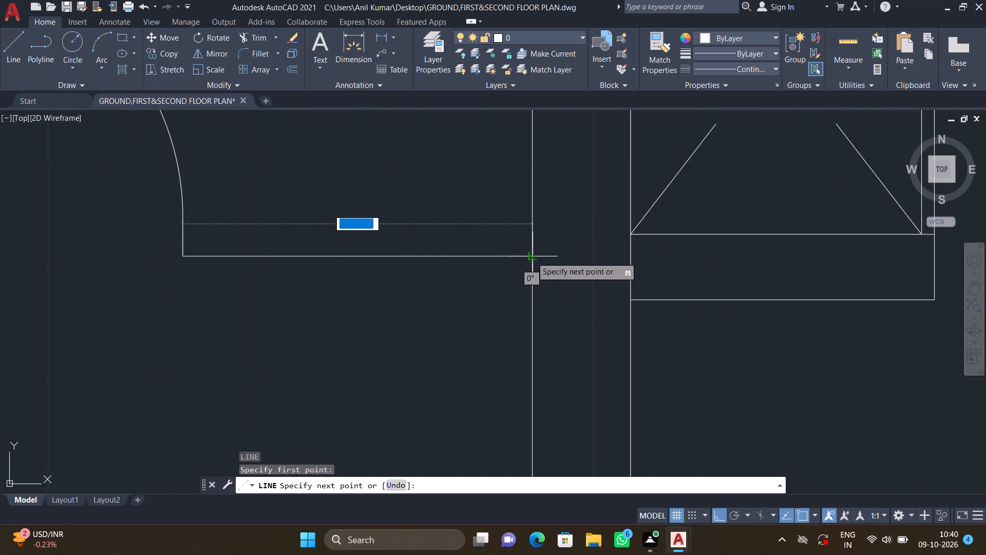
{"action": "left_click", "coordinate": [532, 257]}
{"action": "key", "text": "Return"}
Extend the door's dividing line across the strip with a horizontal line from its east edge to the room's west wall.
{"action": "scroll", "coordinate": [402, 342], "scroll_direction": "down", "scroll_amount": 4}
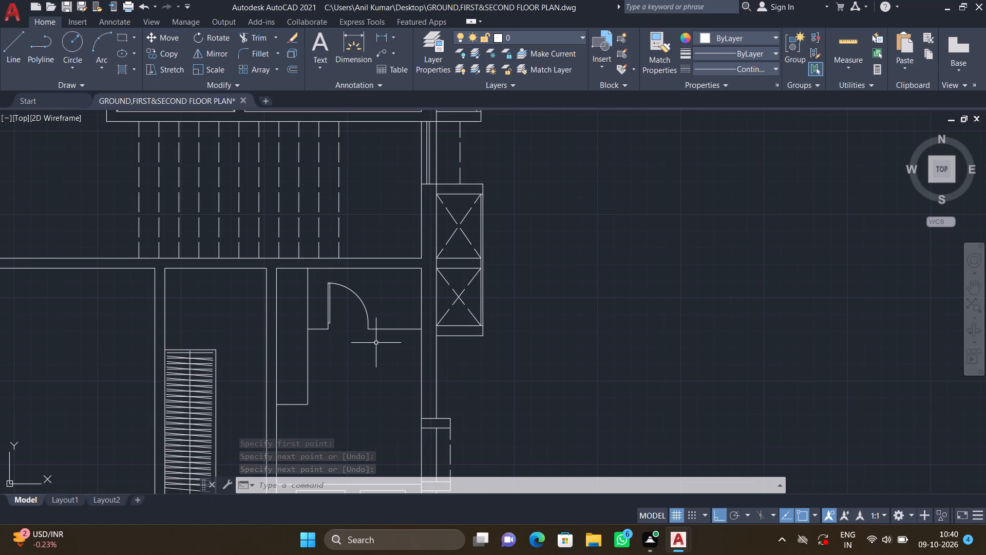
{"action": "scroll", "coordinate": [376, 343], "scroll_direction": "down", "scroll_amount": 1}
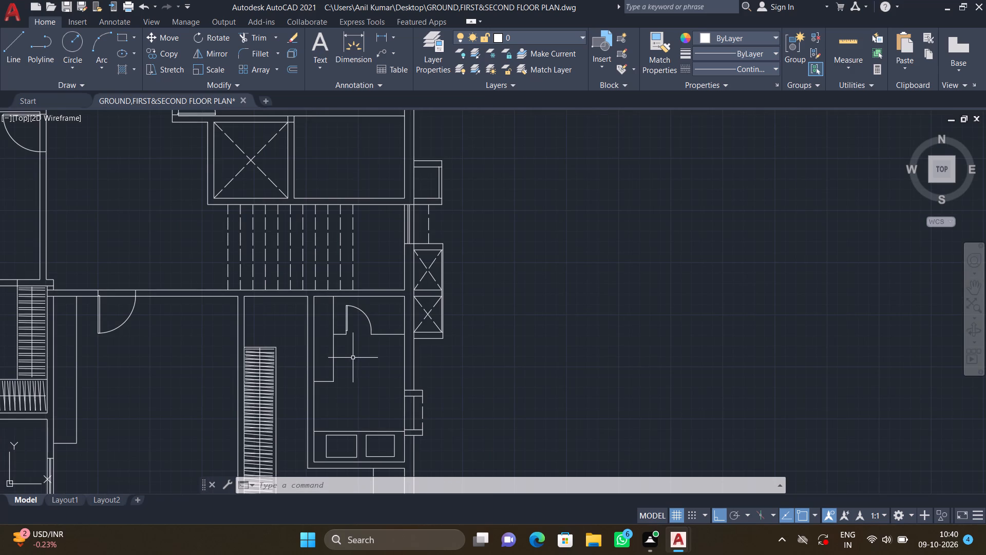
{"action": "scroll", "coordinate": [354, 357], "scroll_direction": "down", "scroll_amount": 1}
{"action": "middle_click_drag", "start_coordinate": [355, 359], "coordinate": [412, 317]}
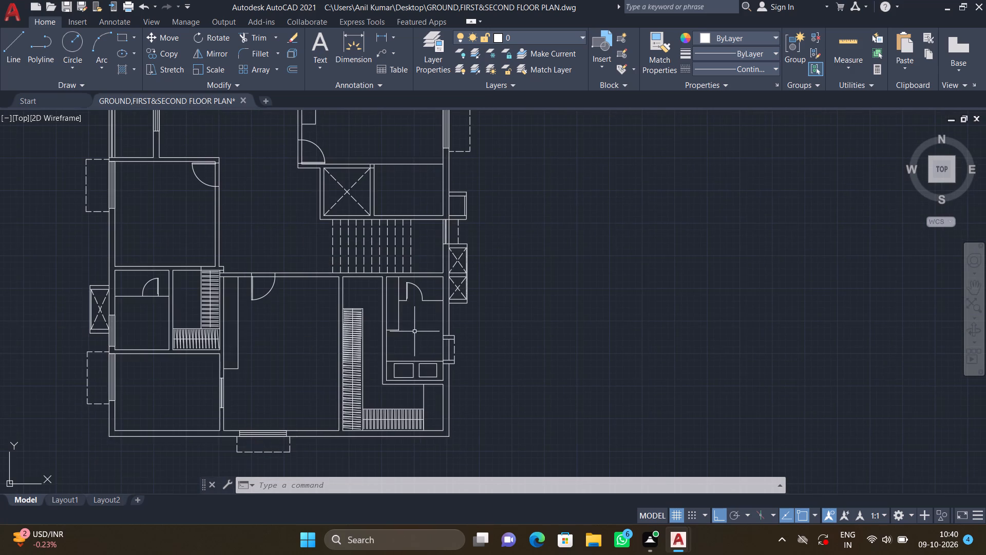
{"action": "scroll", "coordinate": [397, 305], "scroll_direction": "up", "scroll_amount": 2}
{"action": "middle_click_drag", "start_coordinate": [374, 291], "coordinate": [405, 307]}
{"action": "scroll", "coordinate": [411, 321], "scroll_direction": "up", "scroll_amount": 2}
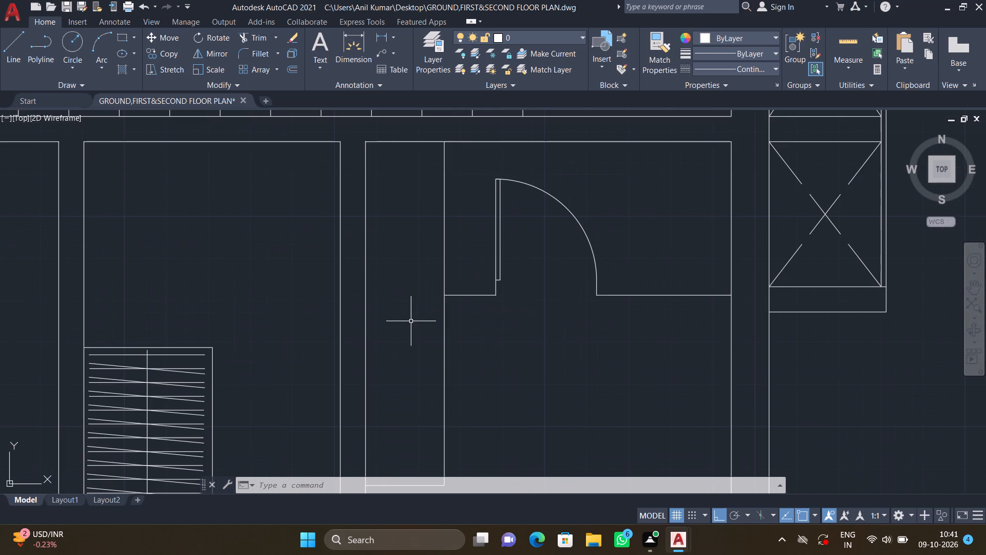
{"action": "key", "text": "l"}
{"action": "key", "text": "Return"}
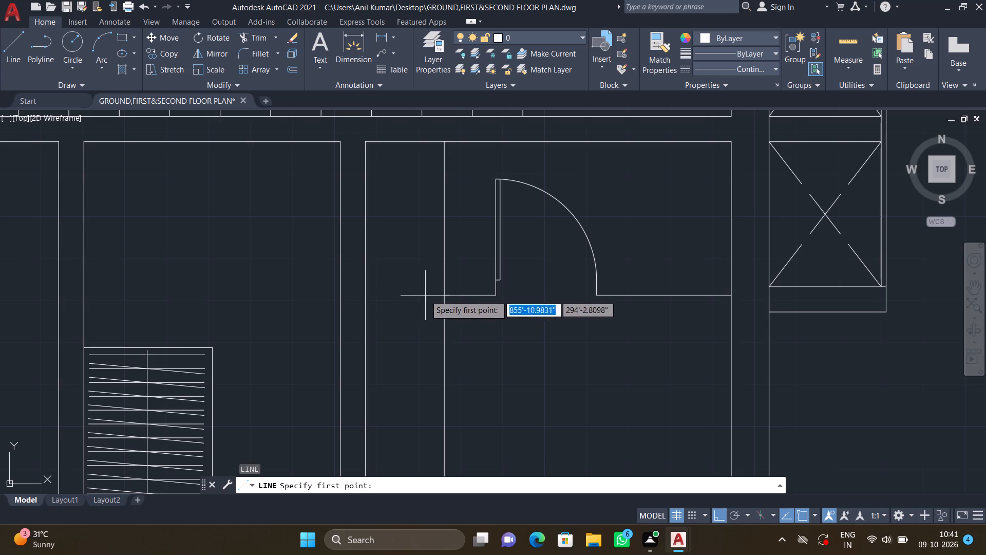
{"action": "left_click", "coordinate": [445, 293]}
{"action": "scroll", "coordinate": [383, 293], "scroll_direction": "up", "scroll_amount": 2}
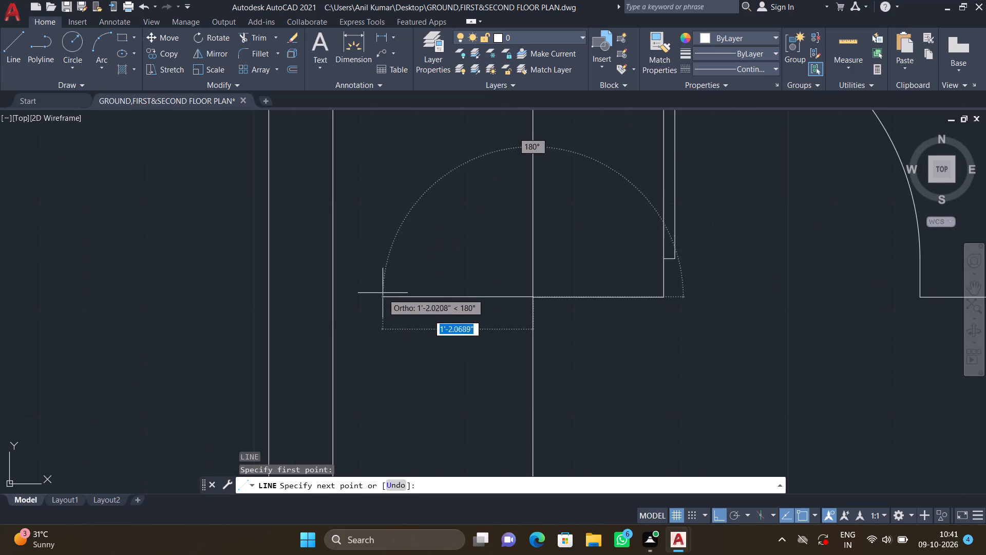
{"action": "double_click", "coordinate": [334, 294]}
{"action": "key", "text": "Return"}
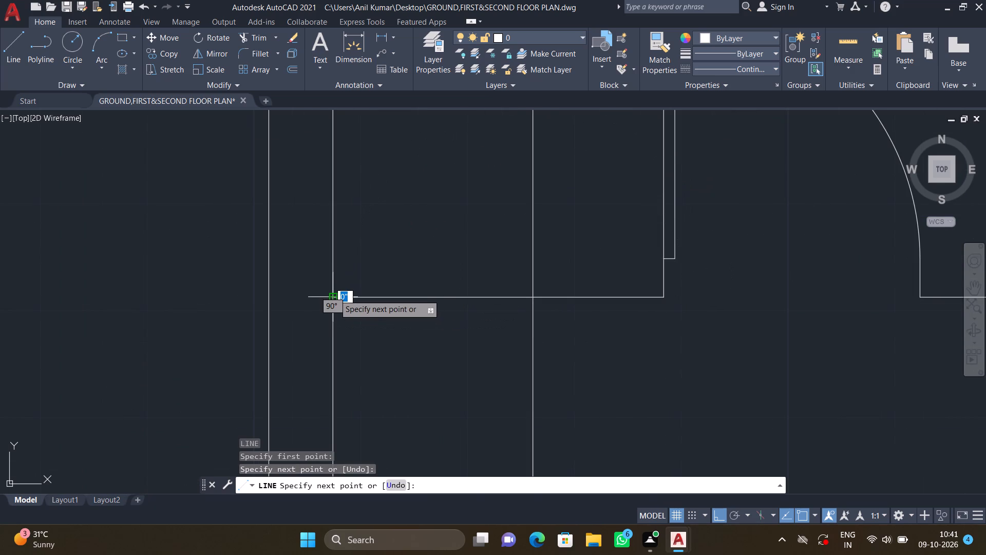
With Ortho on, draw a horizontal line about 2'-3.3" long just inside the north end of the southeast corner wardrobe strip.
{"action": "scroll", "coordinate": [345, 295], "scroll_direction": "down", "scroll_amount": 4}
{"action": "middle_click_drag", "start_coordinate": [506, 386], "coordinate": [484, 354]}
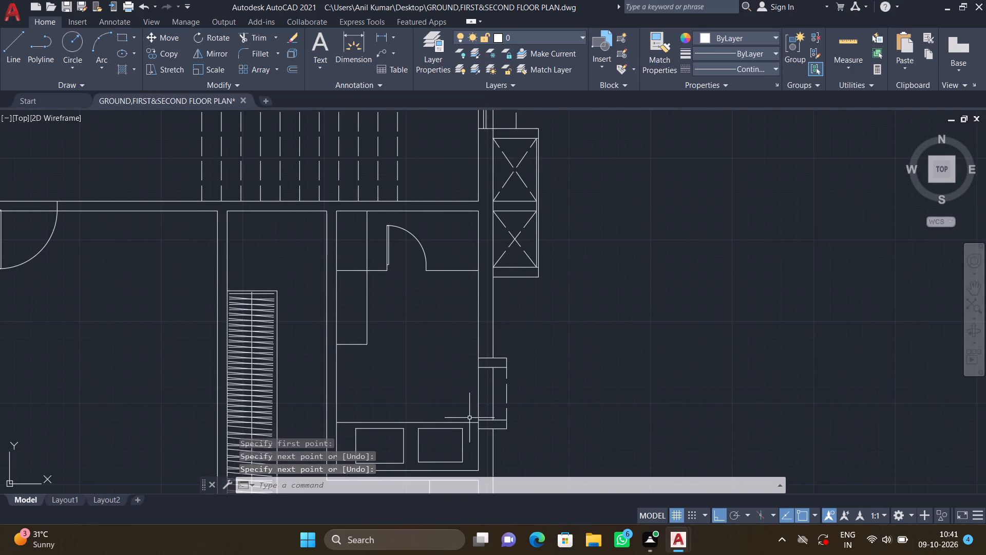
{"action": "middle_click_drag", "start_coordinate": [458, 413], "coordinate": [458, 250]}
{"action": "scroll", "coordinate": [461, 256], "scroll_direction": "down", "scroll_amount": 1}
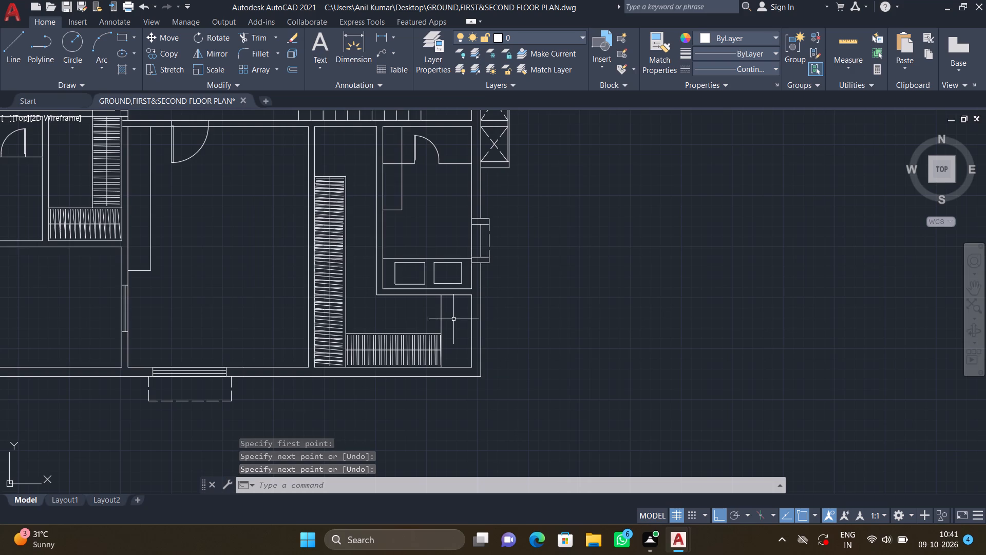
{"action": "scroll", "coordinate": [452, 319], "scroll_direction": "up", "scroll_amount": 2}
{"action": "scroll", "coordinate": [432, 265], "scroll_direction": "up", "scroll_amount": 3}
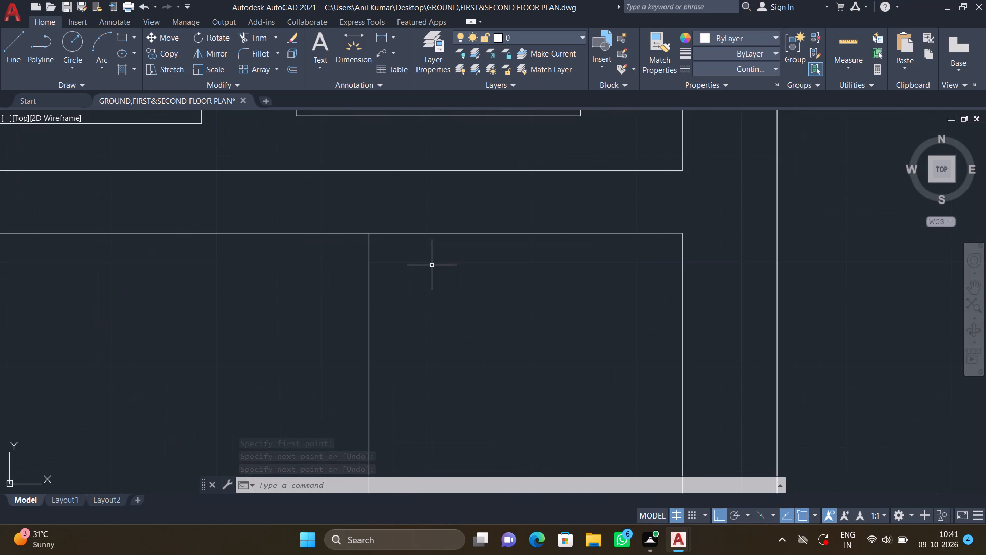
{"action": "key", "text": "l"}
{"action": "key", "text": "Return"}
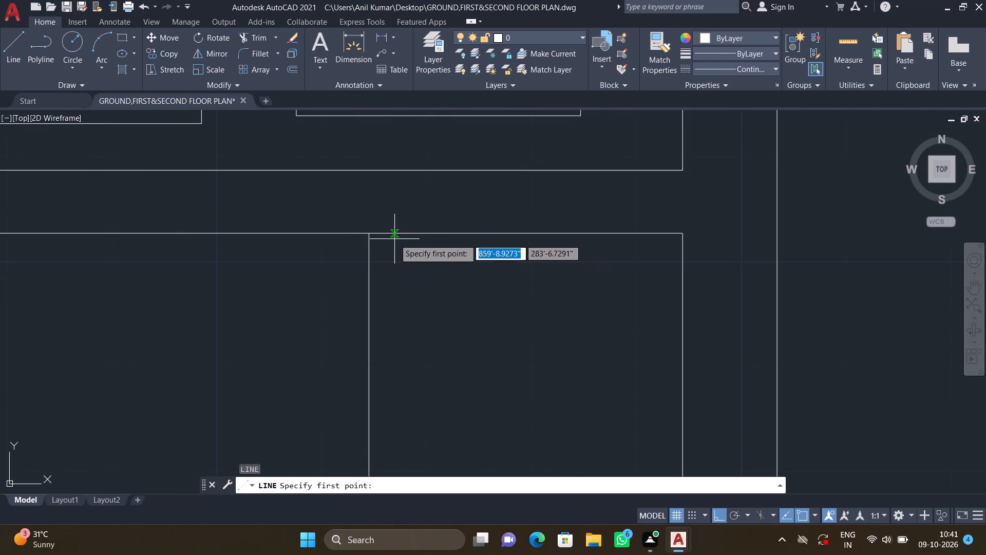
{"action": "scroll", "coordinate": [393, 239], "scroll_direction": "up", "scroll_amount": 1}
{"action": "left_click", "coordinate": [370, 255]}
{"action": "scroll", "coordinate": [537, 264], "scroll_direction": "down", "scroll_amount": 1}
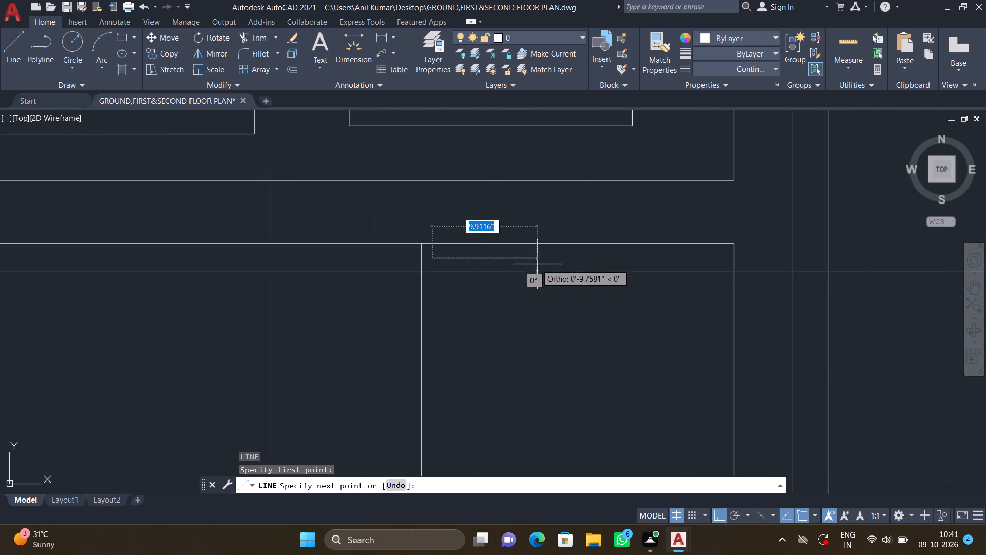
{"action": "scroll", "coordinate": [547, 265], "scroll_direction": "down", "scroll_amount": 1}
{"action": "middle_click_drag", "start_coordinate": [613, 265], "coordinate": [543, 244]}
{"action": "scroll", "coordinate": [568, 245], "scroll_direction": "up", "scroll_amount": 2}
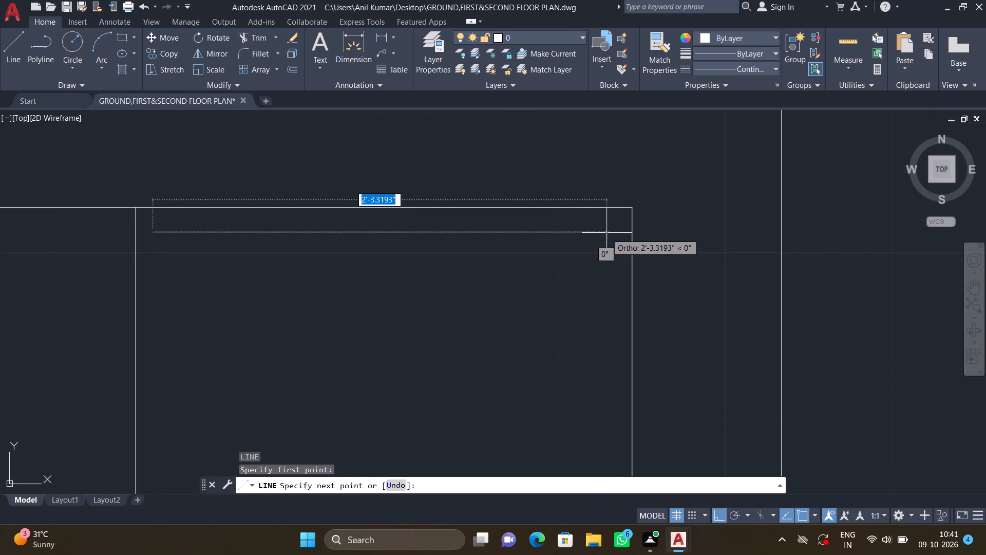
{"action": "double_click", "coordinate": [605, 232]}
{"action": "key", "text": "Return"}
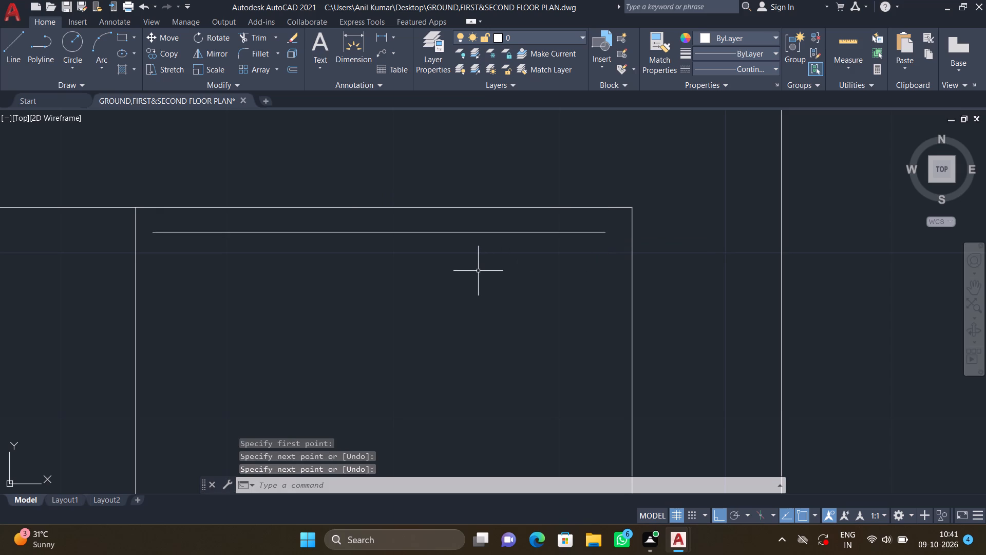
With Ortho off, draw a slightly sloping line just below the horizontal one, between the same two ends, descending to the east.
{"action": "key", "text": "F8"}
{"action": "key", "text": "l"}
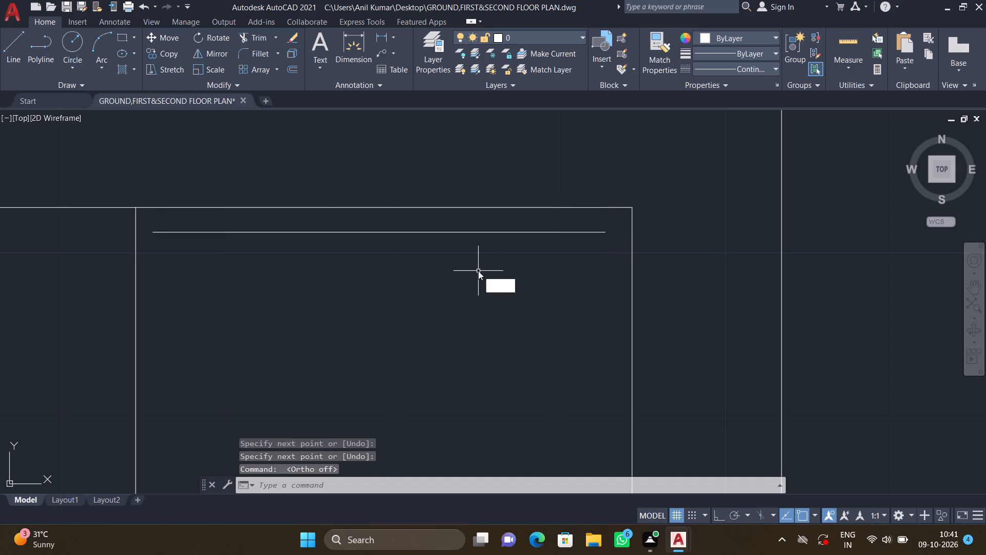
{"action": "key", "text": "Return"}
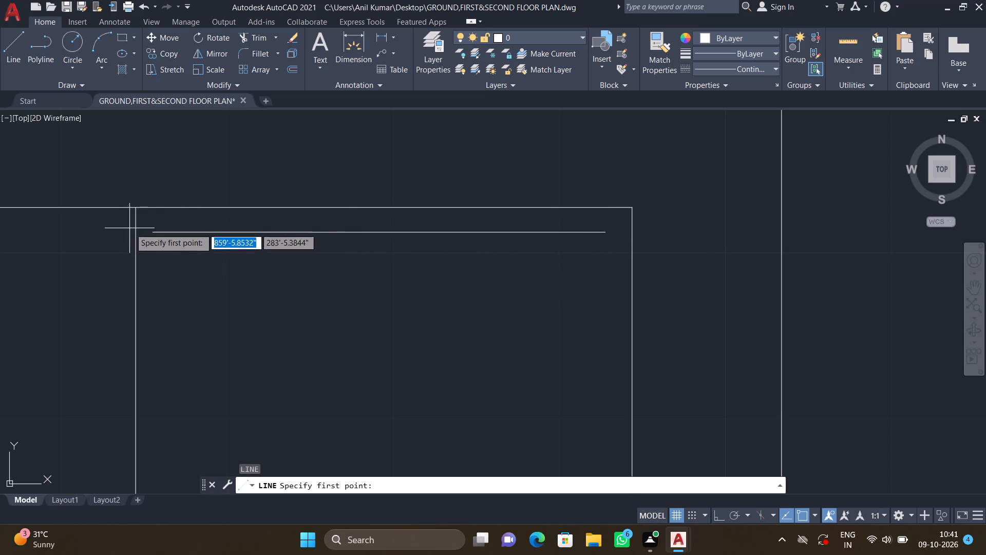
{"action": "left_click", "coordinate": [153, 265]}
{"action": "scroll", "coordinate": [404, 296], "scroll_direction": "down", "scroll_amount": 2}
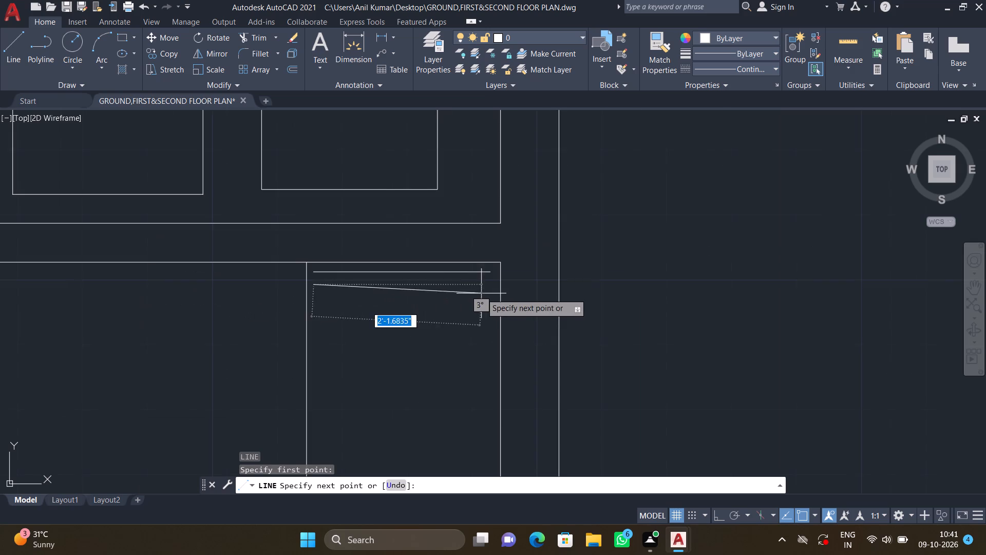
{"action": "middle_click_drag", "start_coordinate": [469, 290], "coordinate": [432, 275]}
{"action": "scroll", "coordinate": [461, 275], "scroll_direction": "up", "scroll_amount": 3}
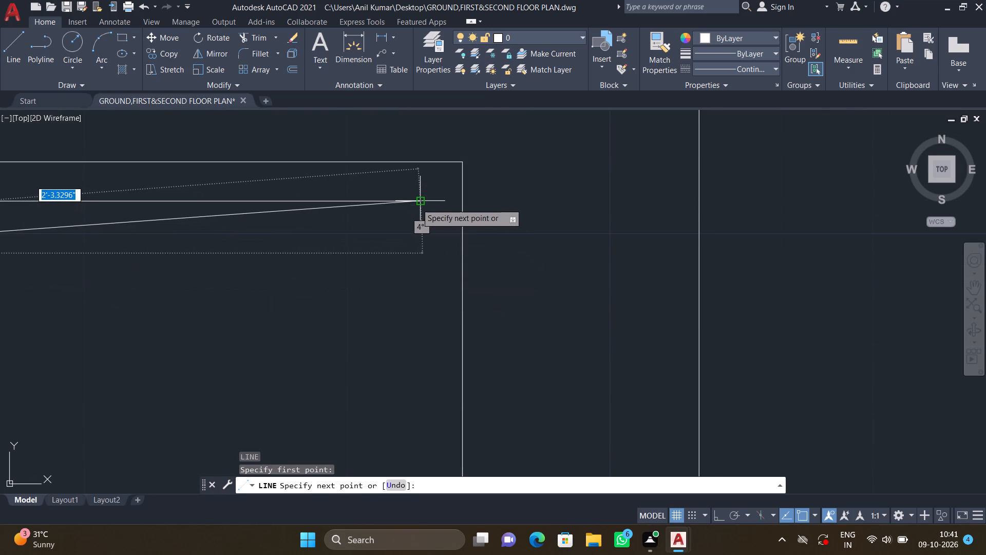
{"action": "left_click", "coordinate": [423, 272]}
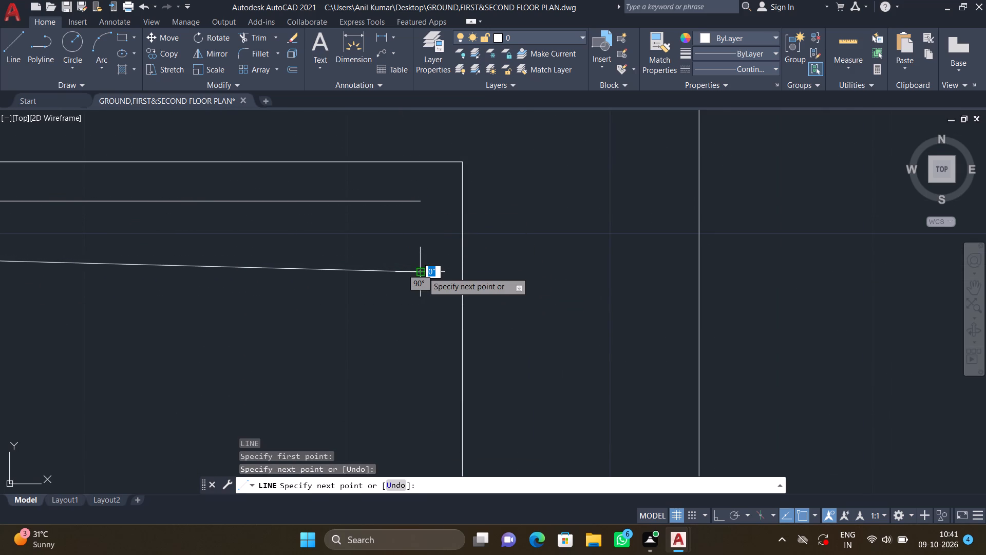
{"action": "key", "text": "Return"}
Copy the two hanger lines straight south as a 12-item array at about 6" spacing, filling the corner wardrobe strip, with Ortho on.
{"action": "scroll", "coordinate": [405, 292], "scroll_direction": "down", "scroll_amount": 2}
{"action": "middle_click_drag", "start_coordinate": [297, 330], "coordinate": [373, 293]}
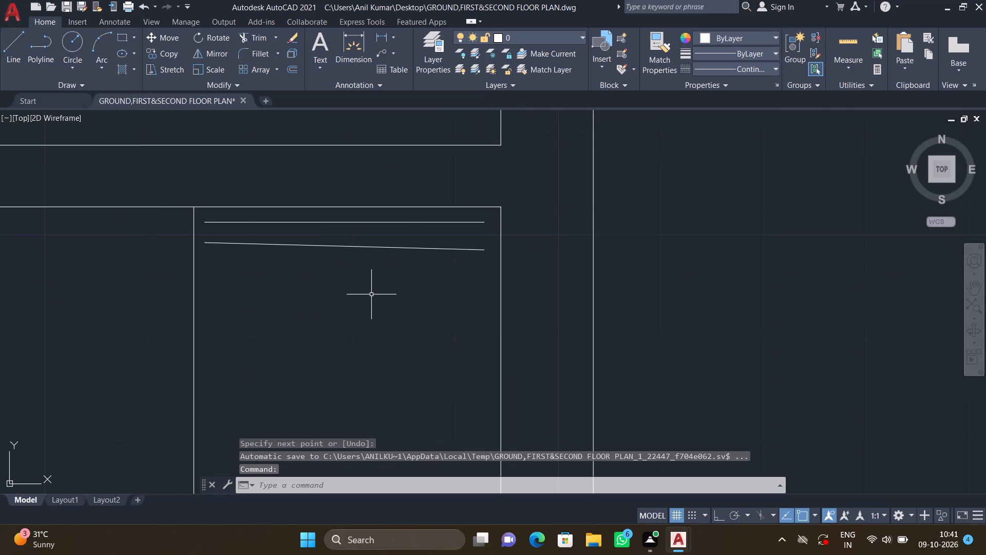
{"action": "type", "text": "CO"}
{"action": "key", "text": "Return"}
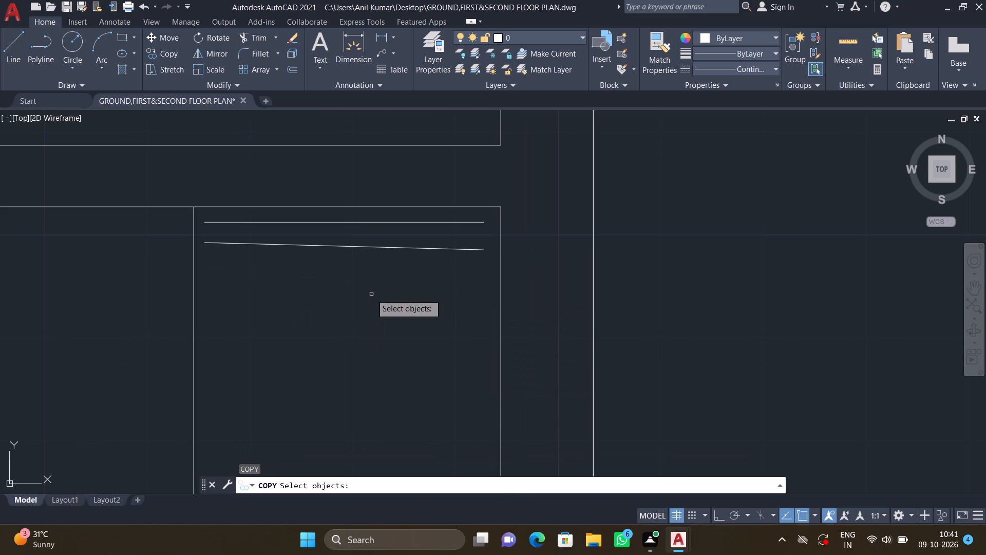
{"action": "key", "text": "F8"}
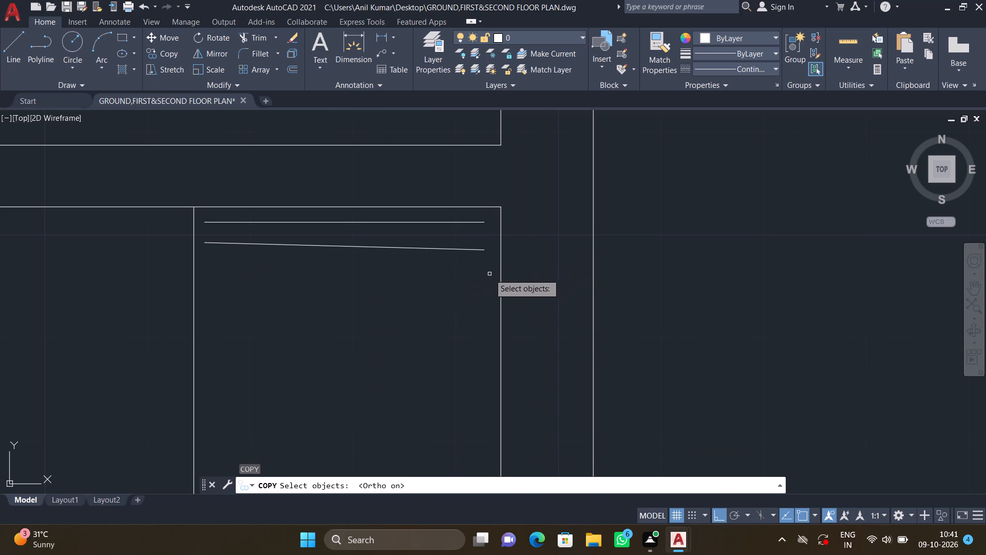
{"action": "left_click", "coordinate": [485, 272]}
{"action": "left_click", "coordinate": [397, 215]}
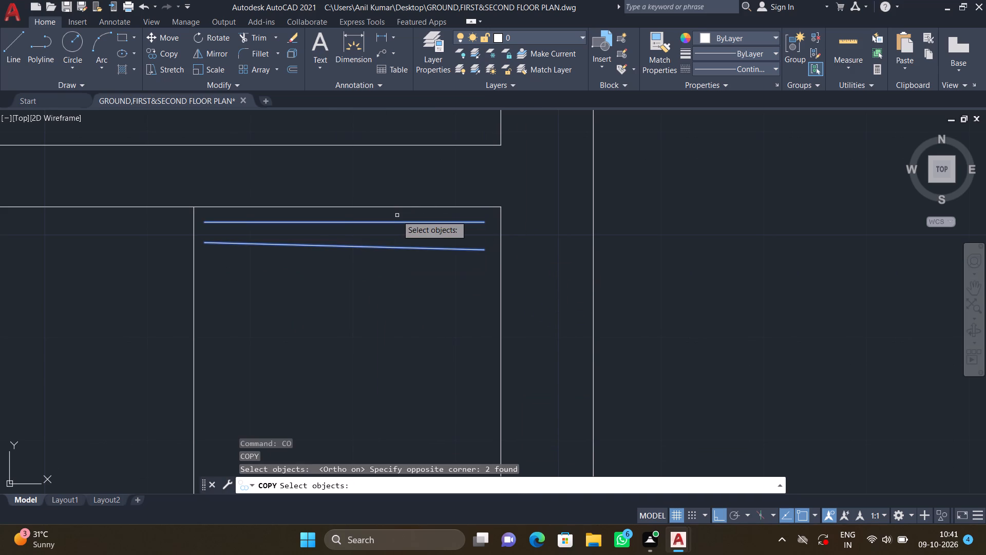
{"action": "key", "text": "Return"}
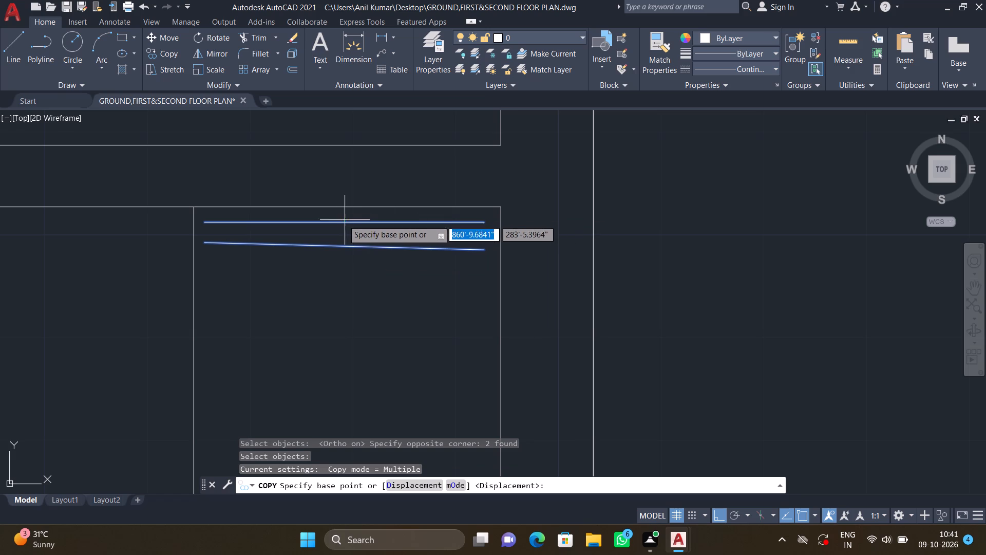
{"action": "double_click", "coordinate": [343, 223]}
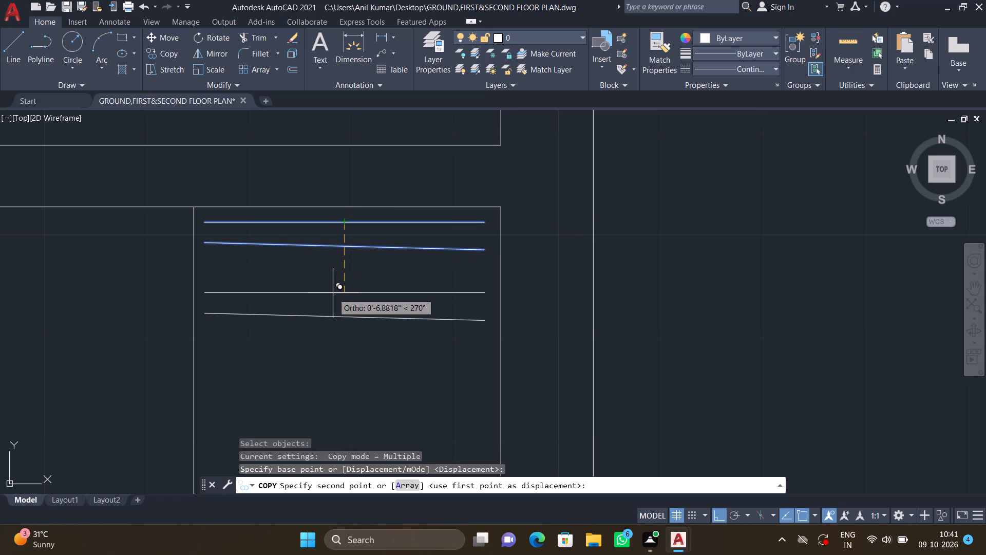
{"action": "key", "text": "a"}
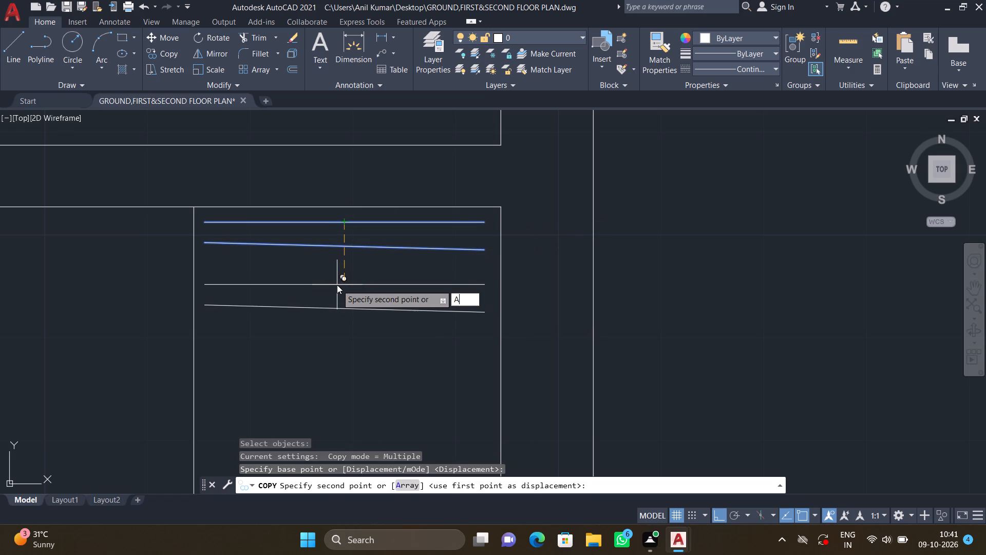
{"action": "key", "text": "Return"}
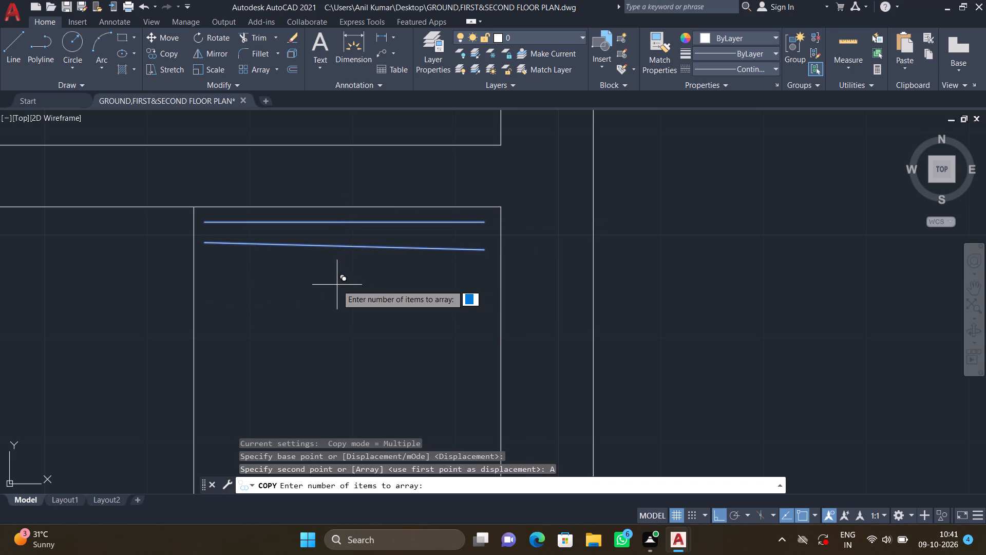
{"action": "scroll", "coordinate": [337, 284], "scroll_direction": "down", "scroll_amount": 2}
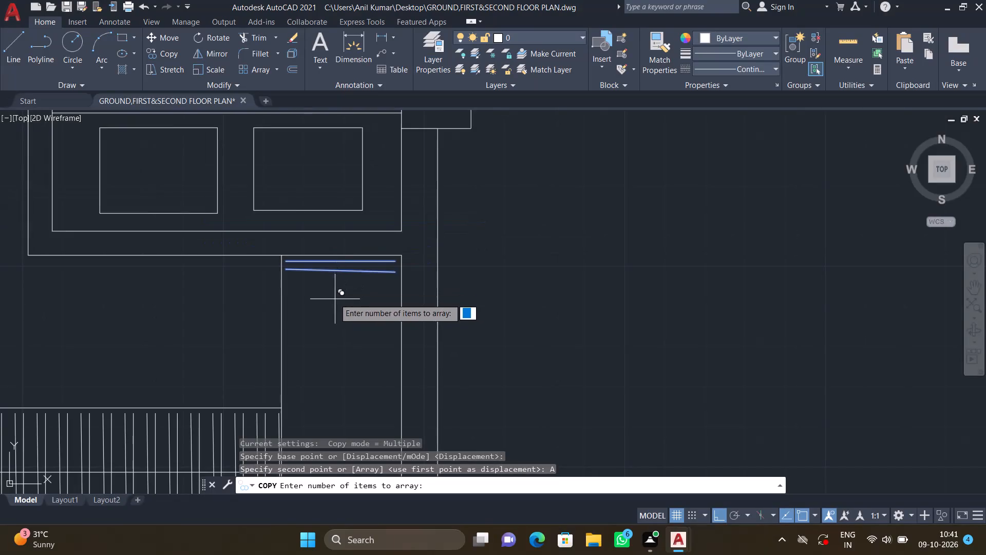
{"action": "middle_click_drag", "start_coordinate": [331, 295], "coordinate": [326, 254]}
{"action": "scroll", "coordinate": [326, 252], "scroll_direction": "down", "scroll_amount": 2}
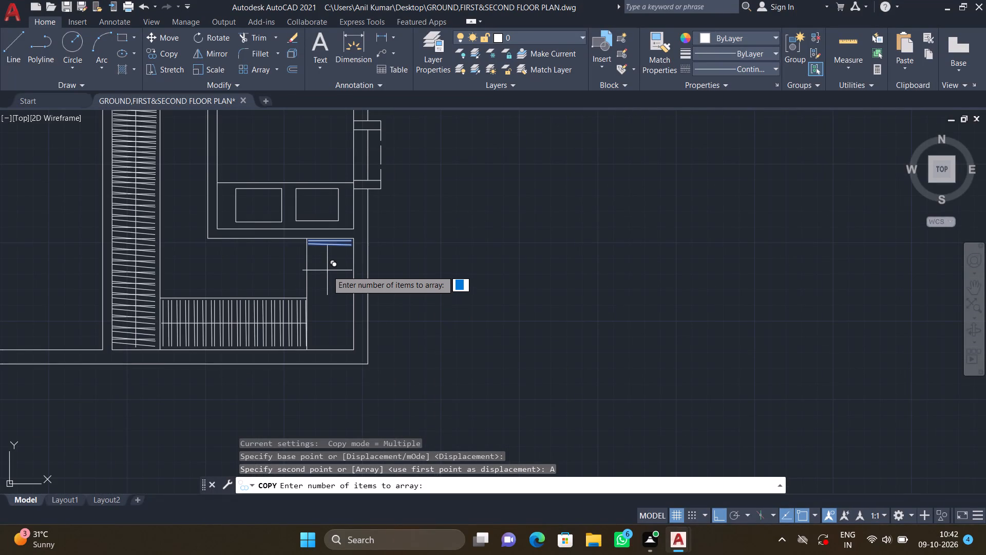
{"action": "type", "text": "12"}
{"action": "key", "text": "Return"}
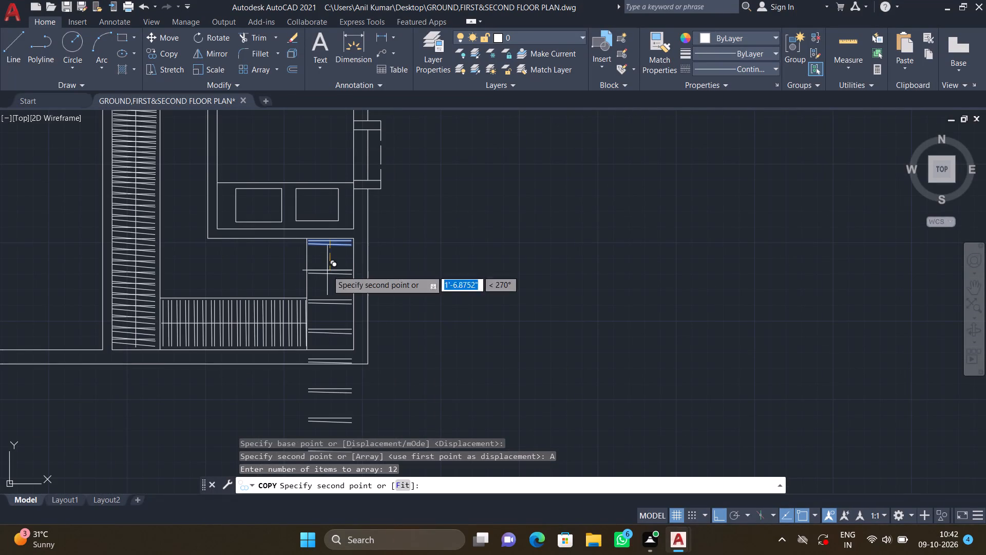
{"action": "scroll", "coordinate": [327, 262], "scroll_direction": "up", "scroll_amount": 2}
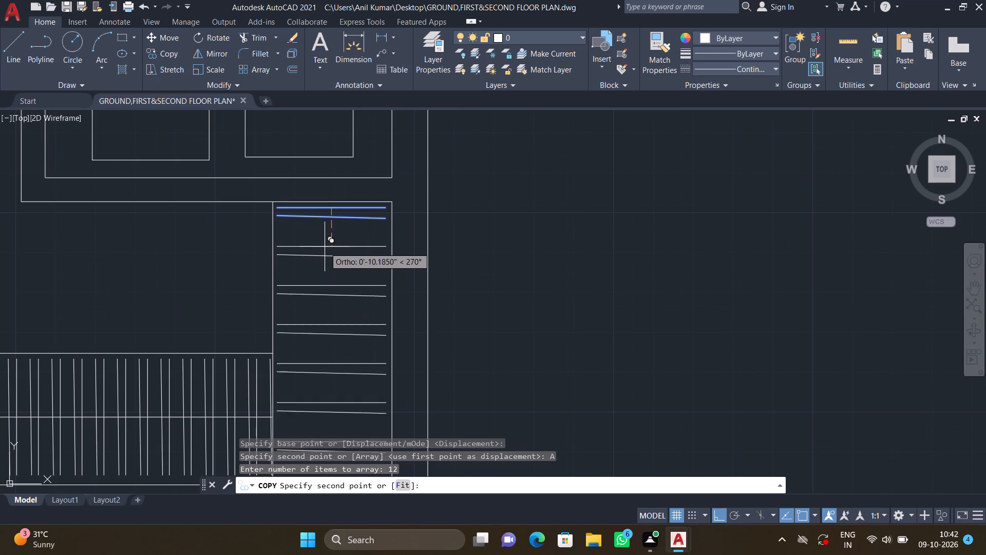
{"action": "scroll", "coordinate": [323, 240], "scroll_direction": "down", "scroll_amount": 1}
{"action": "middle_click_drag", "start_coordinate": [317, 231], "coordinate": [314, 213]}
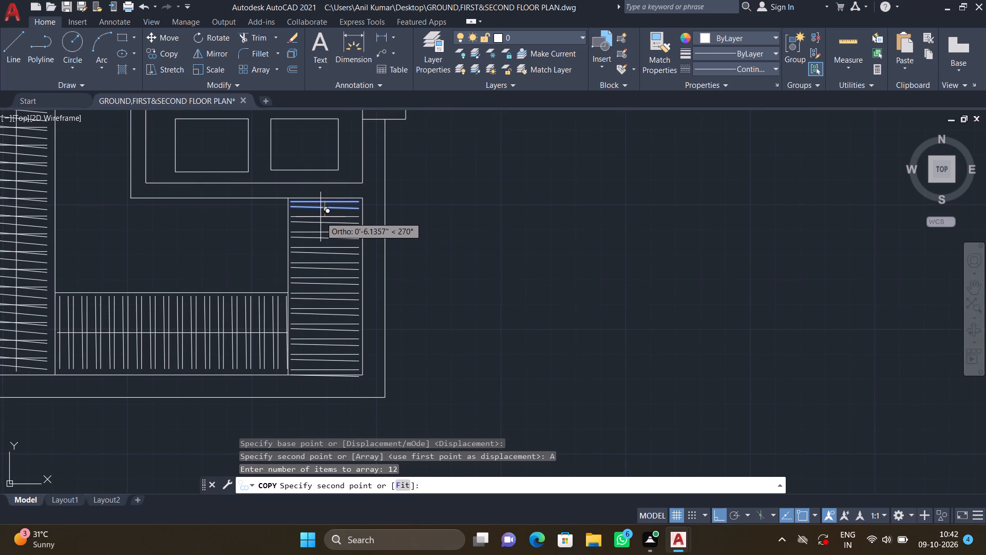
{"action": "double_click", "coordinate": [320, 217]}
{"action": "key", "text": "Return"}
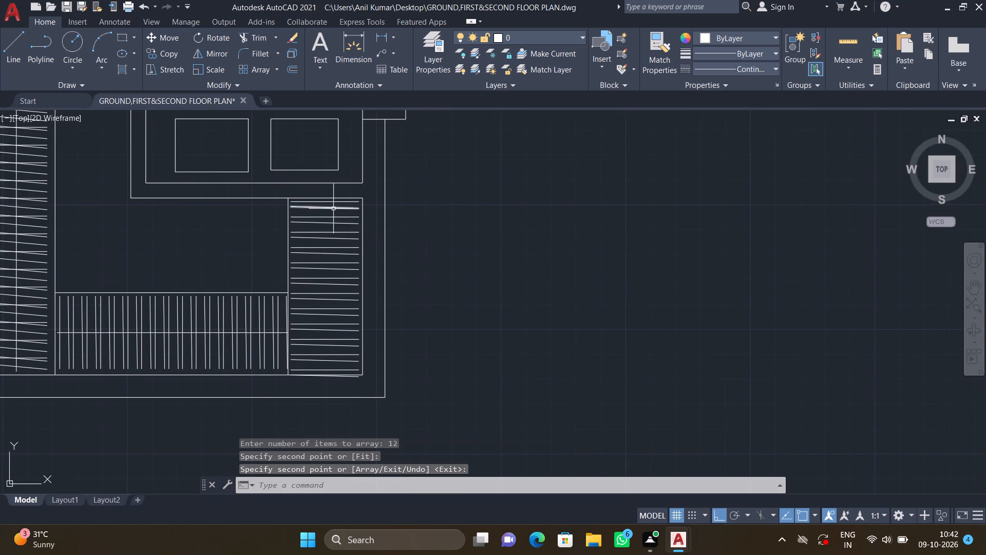
Draw a vertical rail line about 5'-10.5" long through the middle of the hanger lines, from the strip's north end to its south end.
{"action": "scroll", "coordinate": [331, 209], "scroll_direction": "up", "scroll_amount": 1}
{"action": "key", "text": "l"}
{"action": "key", "text": "Return"}
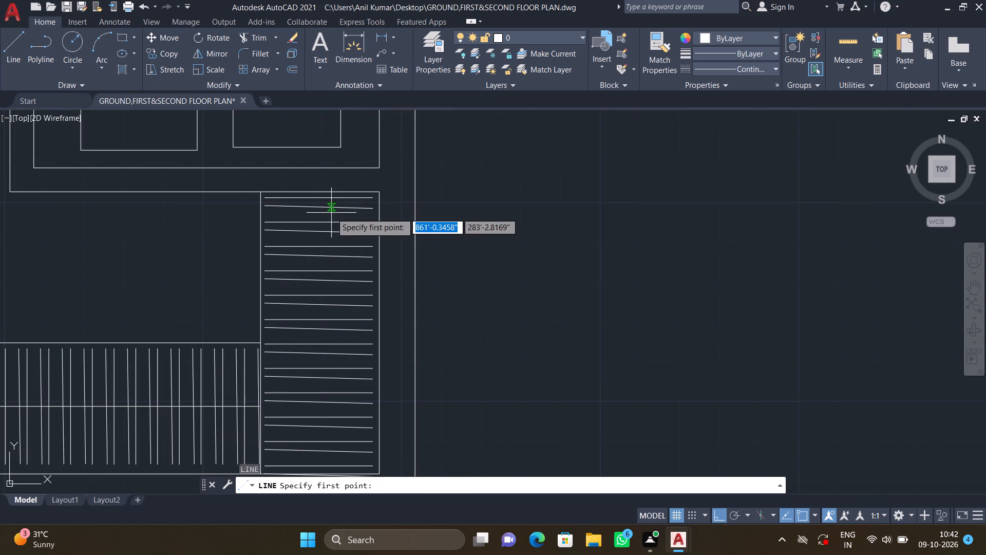
{"action": "scroll", "coordinate": [317, 197], "scroll_direction": "up", "scroll_amount": 3}
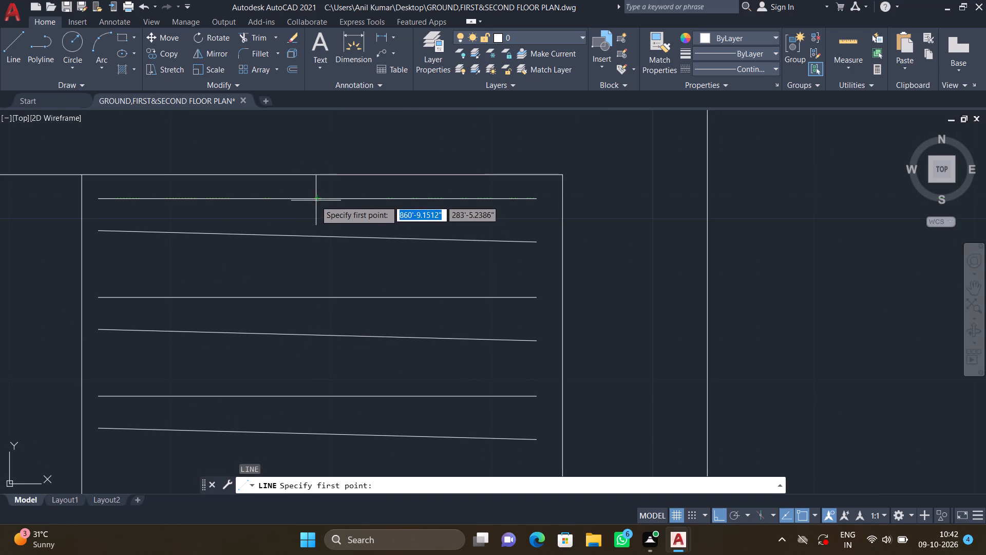
{"action": "left_click", "coordinate": [317, 184]}
{"action": "scroll", "coordinate": [319, 280], "scroll_direction": "down", "scroll_amount": 5}
{"action": "middle_click_drag", "start_coordinate": [291, 380], "coordinate": [282, 325]}
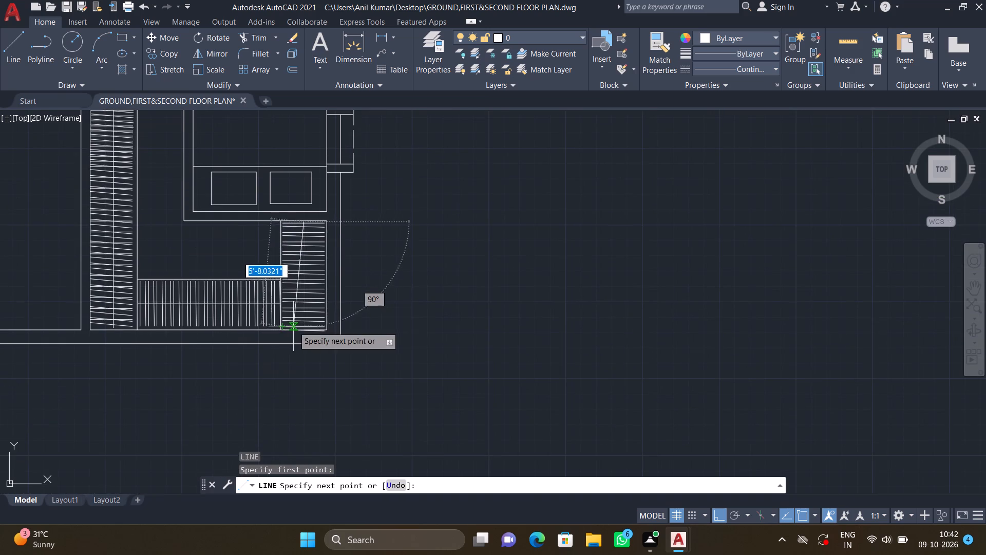
{"action": "scroll", "coordinate": [295, 326], "scroll_direction": "up", "scroll_amount": 6}
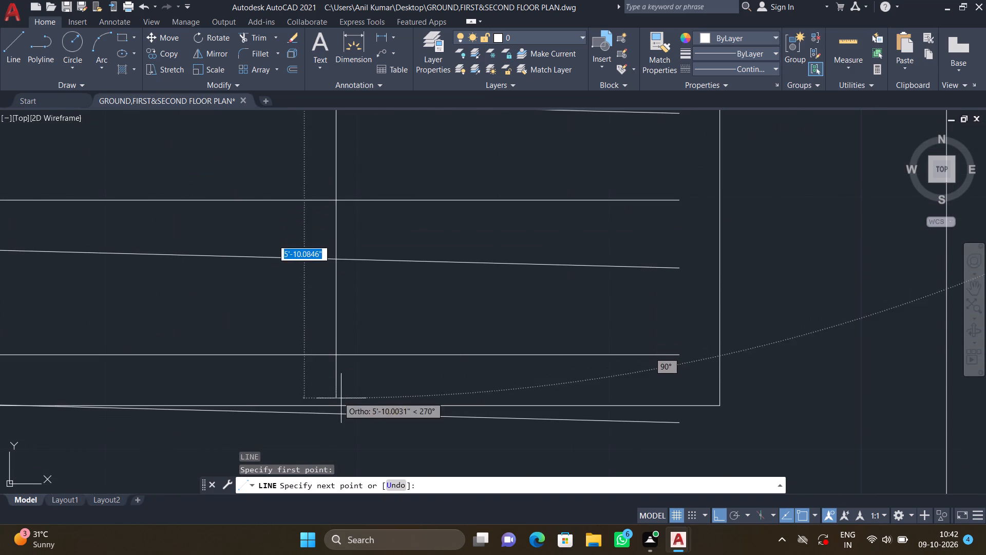
{"action": "scroll", "coordinate": [336, 408], "scroll_direction": "up", "scroll_amount": 3}
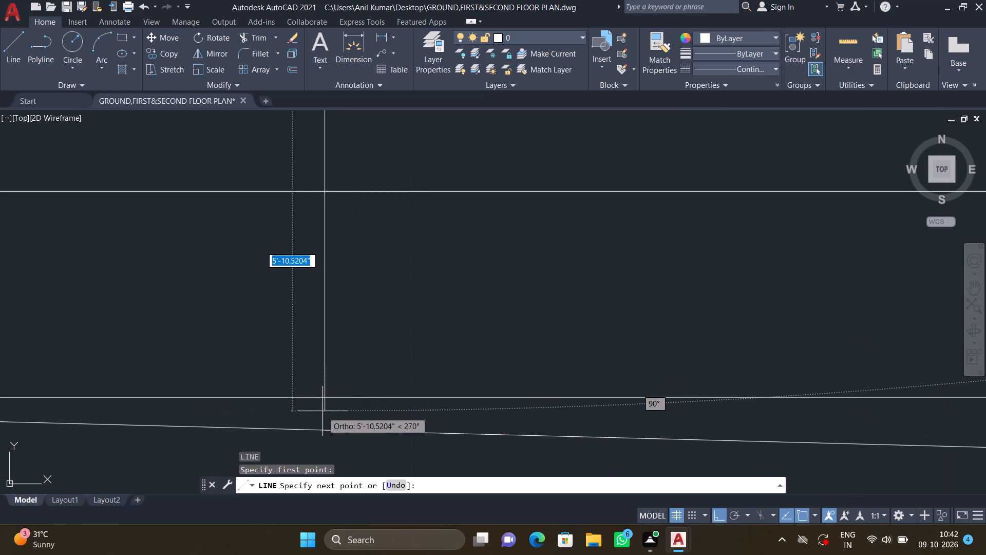
{"action": "double_click", "coordinate": [325, 412]}
{"action": "key", "text": "Return"}
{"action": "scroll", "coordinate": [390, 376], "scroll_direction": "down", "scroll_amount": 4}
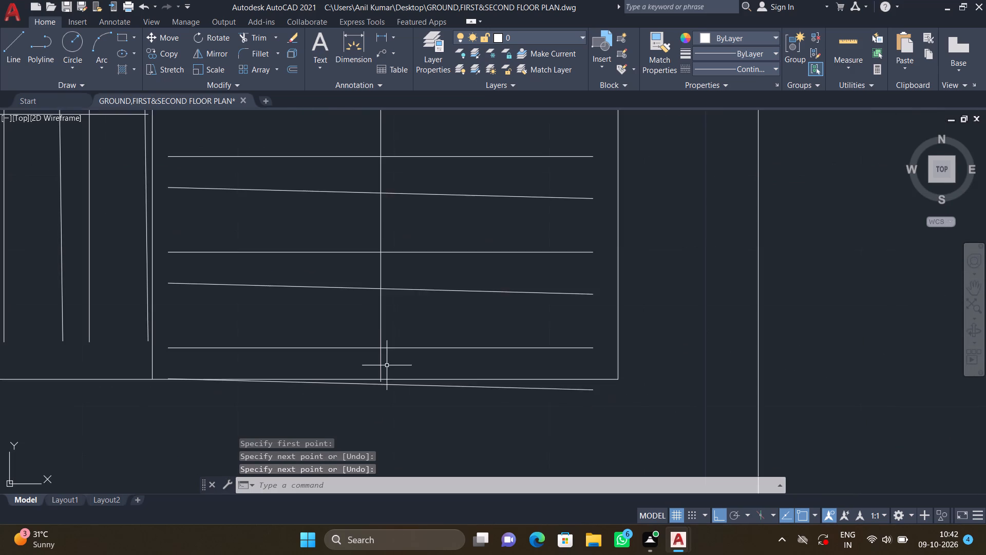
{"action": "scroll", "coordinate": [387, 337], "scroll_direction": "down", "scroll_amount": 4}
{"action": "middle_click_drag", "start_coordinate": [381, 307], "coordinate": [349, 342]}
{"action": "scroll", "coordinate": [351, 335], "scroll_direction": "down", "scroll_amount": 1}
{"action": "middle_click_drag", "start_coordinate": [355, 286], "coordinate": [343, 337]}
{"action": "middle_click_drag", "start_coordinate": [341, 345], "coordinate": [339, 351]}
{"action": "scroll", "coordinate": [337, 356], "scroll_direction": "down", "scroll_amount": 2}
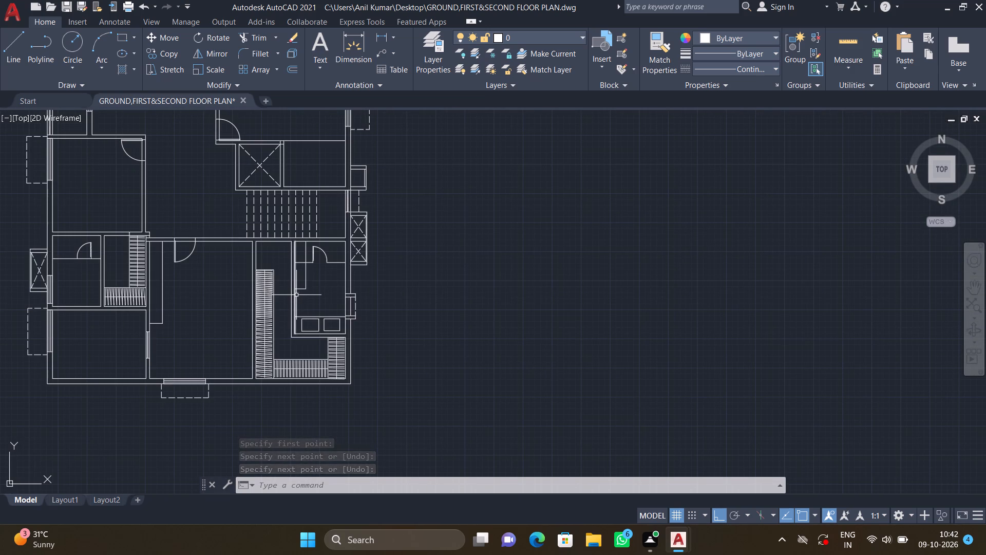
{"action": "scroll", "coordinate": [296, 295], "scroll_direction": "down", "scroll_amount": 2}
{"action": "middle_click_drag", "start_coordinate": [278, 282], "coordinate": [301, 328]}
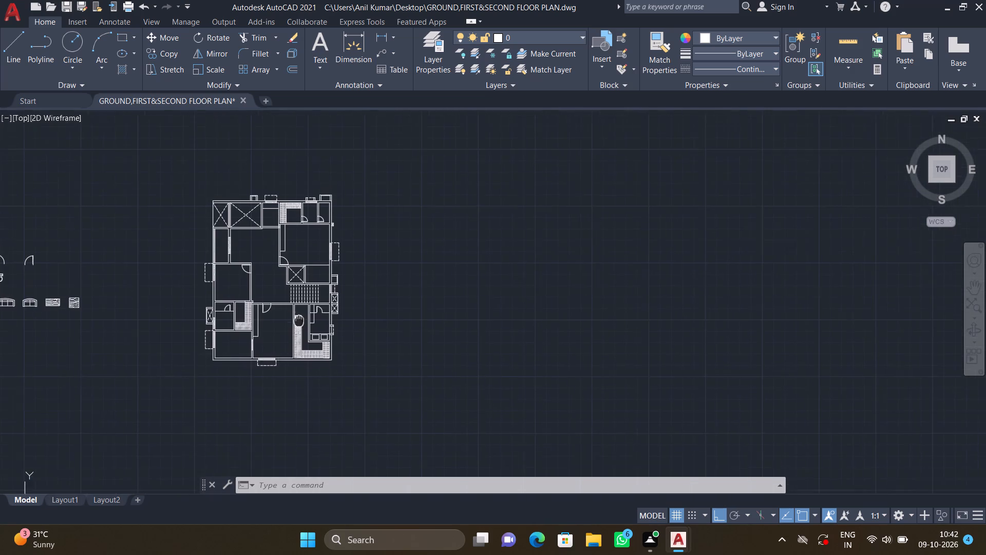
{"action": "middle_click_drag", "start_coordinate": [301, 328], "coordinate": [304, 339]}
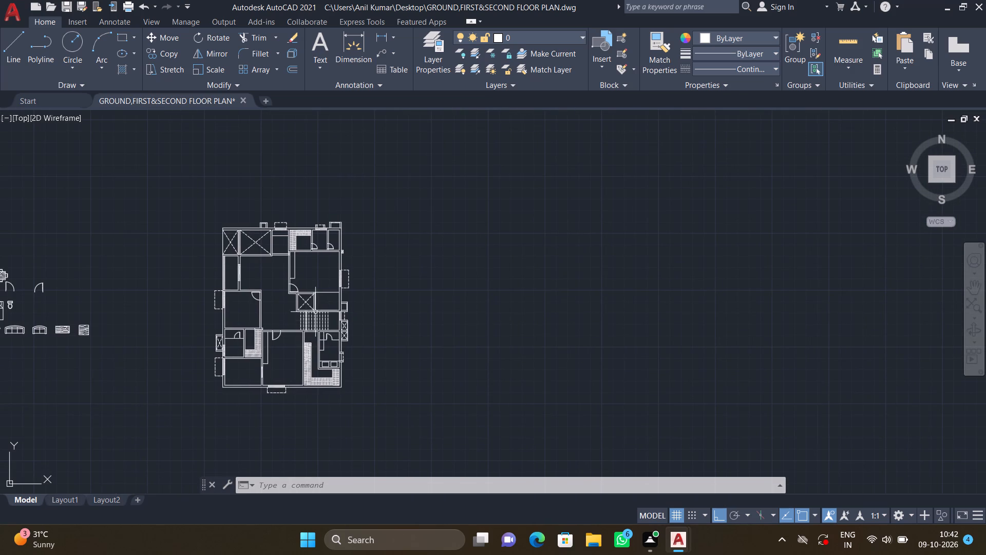
Draw a horizontal line about 1'-4.7" long just inside the north end of the narrow wardrobe strip in the small southeast room.
{"action": "scroll", "coordinate": [316, 311], "scroll_direction": "up", "scroll_amount": 2}
{"action": "middle_click_drag", "start_coordinate": [311, 344], "coordinate": [302, 297]}
{"action": "scroll", "coordinate": [314, 361], "scroll_direction": "up", "scroll_amount": 3}
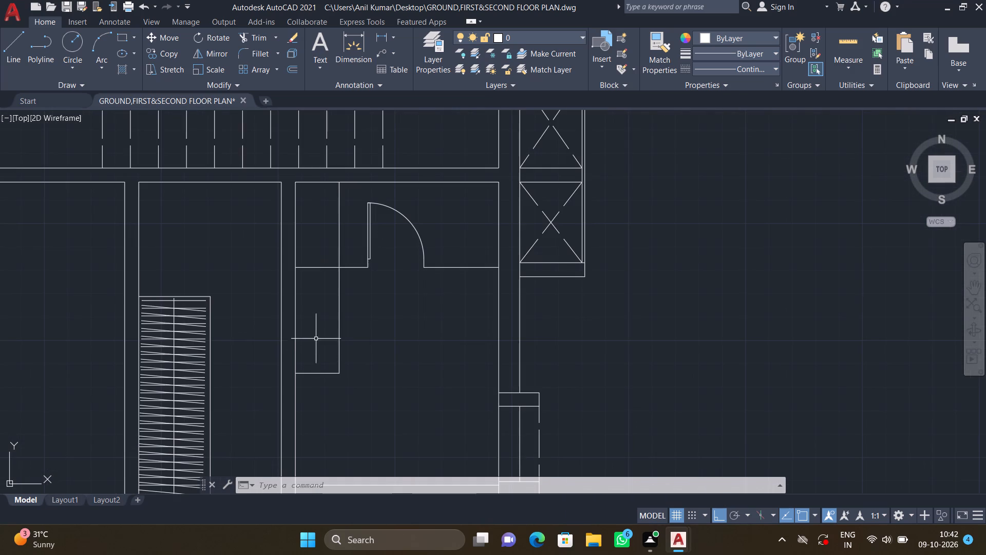
{"action": "scroll", "coordinate": [317, 289], "scroll_direction": "up", "scroll_amount": 2}
{"action": "key", "text": "l"}
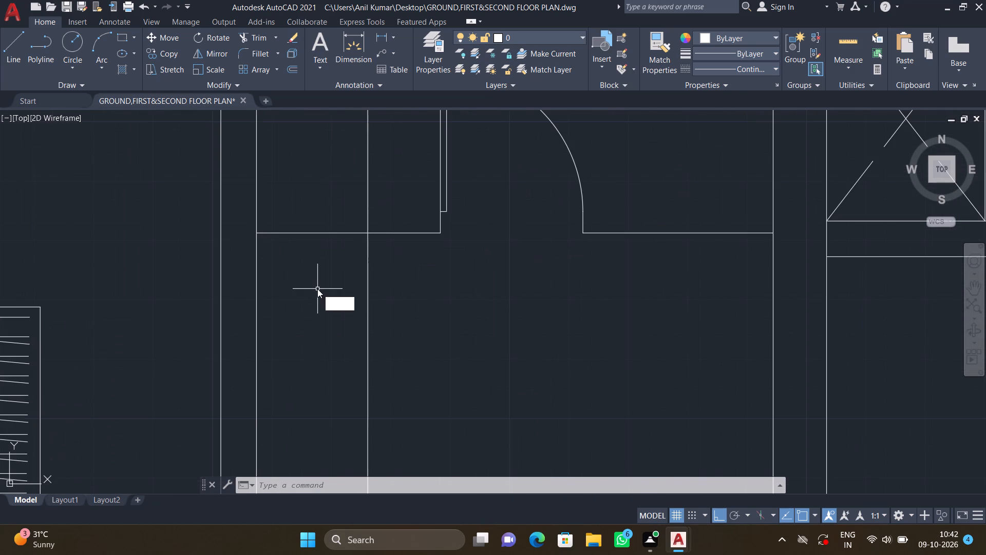
{"action": "key", "text": "Return"}
{"action": "scroll", "coordinate": [261, 235], "scroll_direction": "up", "scroll_amount": 2}
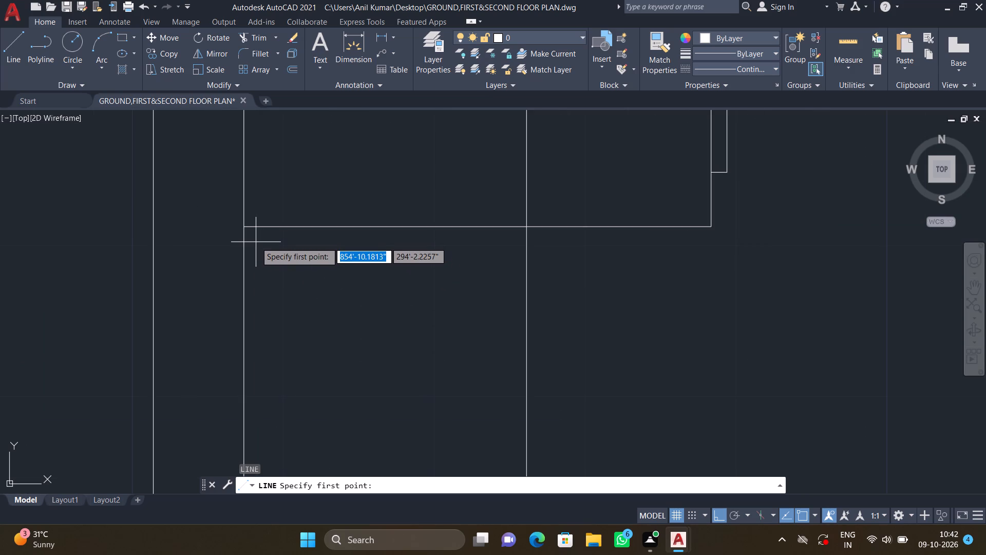
{"action": "left_click", "coordinate": [254, 242]}
{"action": "left_click_drag", "start_coordinate": [255, 242], "coordinate": [260, 242]}
{"action": "scroll", "coordinate": [369, 248], "scroll_direction": "down", "scroll_amount": 1}
{"action": "scroll", "coordinate": [421, 246], "scroll_direction": "down", "scroll_amount": 1}
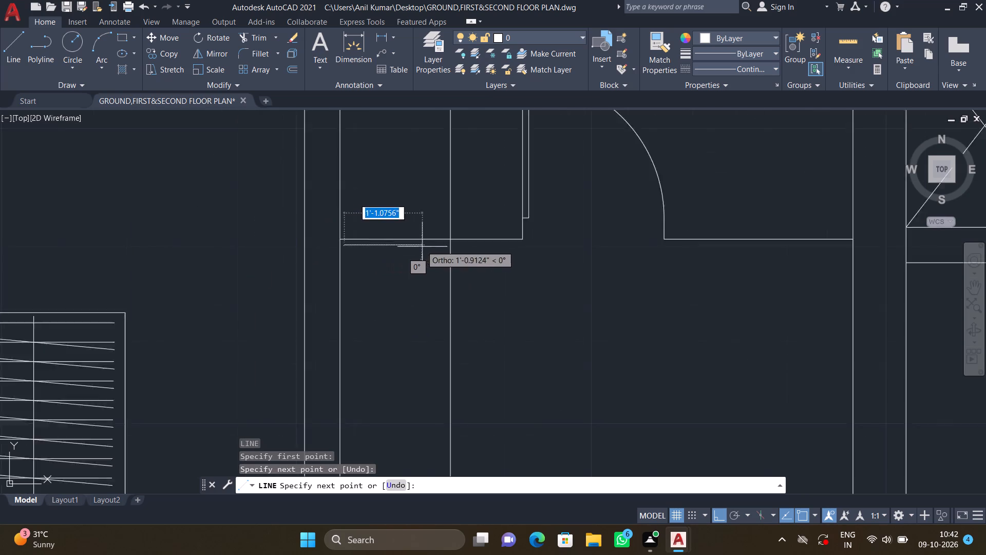
{"action": "scroll", "coordinate": [424, 248], "scroll_direction": "up", "scroll_amount": 3}
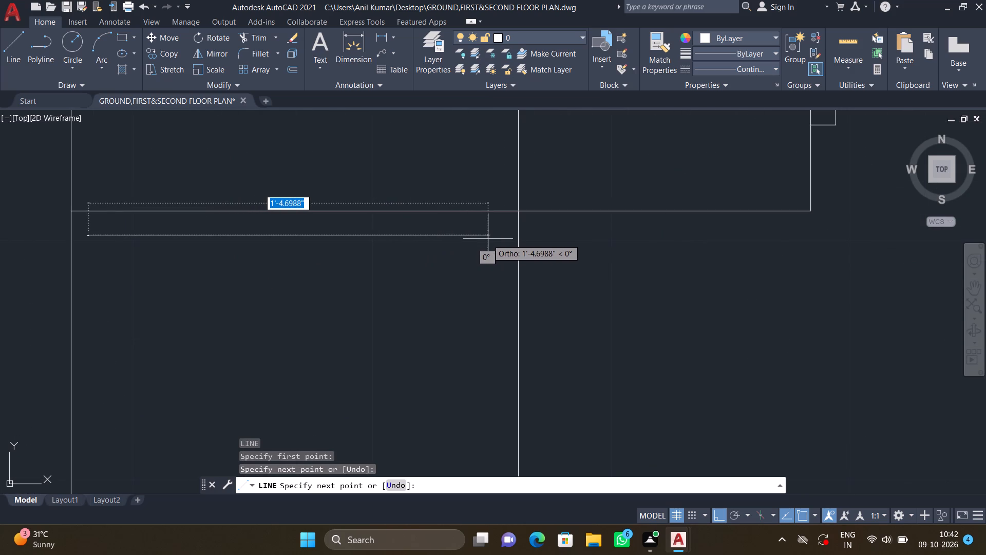
{"action": "left_click", "coordinate": [490, 237]}
{"action": "key", "text": "Return"}
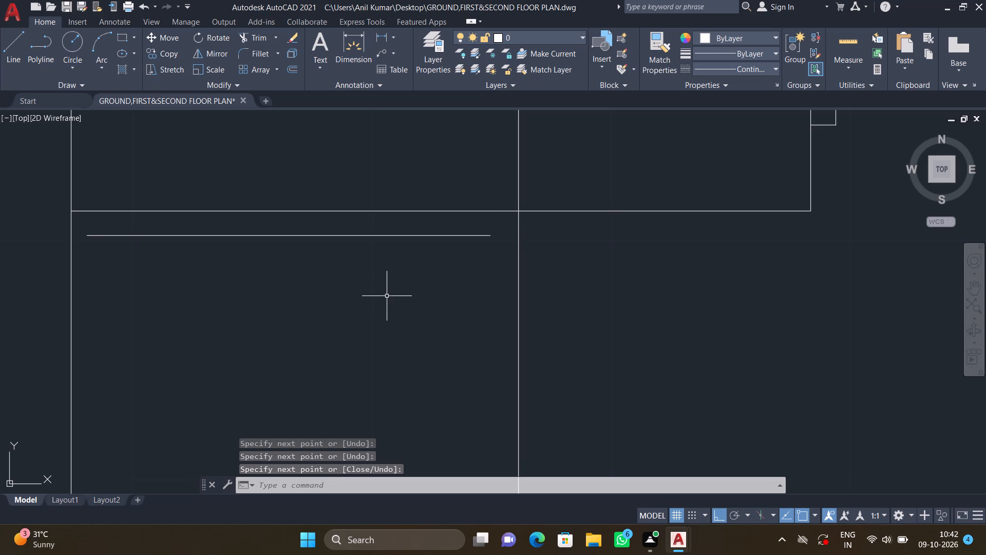
With Ortho off, draw a slightly sloping line just below the horizontal one, between the same two ends, descending to the east.
{"action": "key", "text": "F8"}
{"action": "key", "text": "l"}
{"action": "key", "text": "Return"}
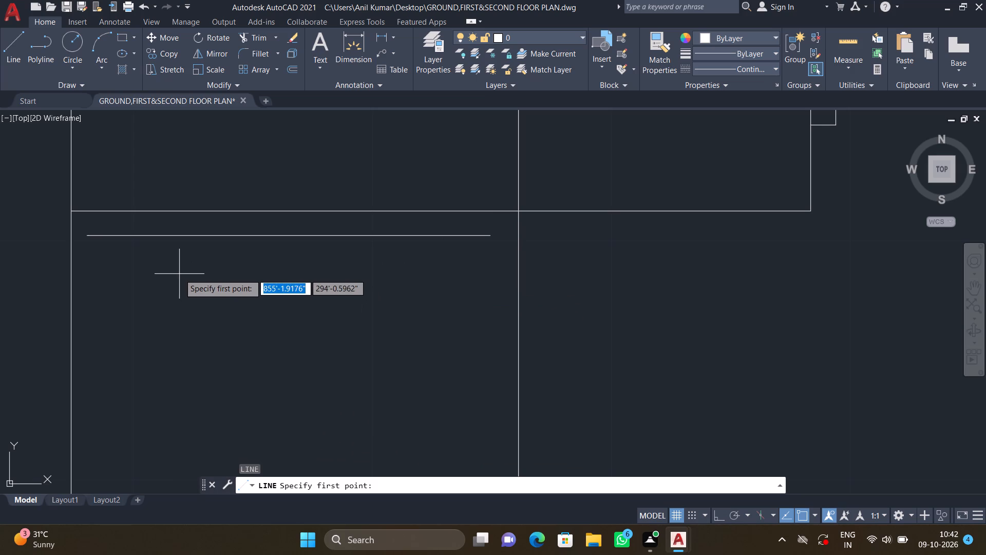
{"action": "middle_click_drag", "start_coordinate": [182, 274], "coordinate": [222, 270]}
{"action": "scroll", "coordinate": [121, 237], "scroll_direction": "up", "scroll_amount": 1}
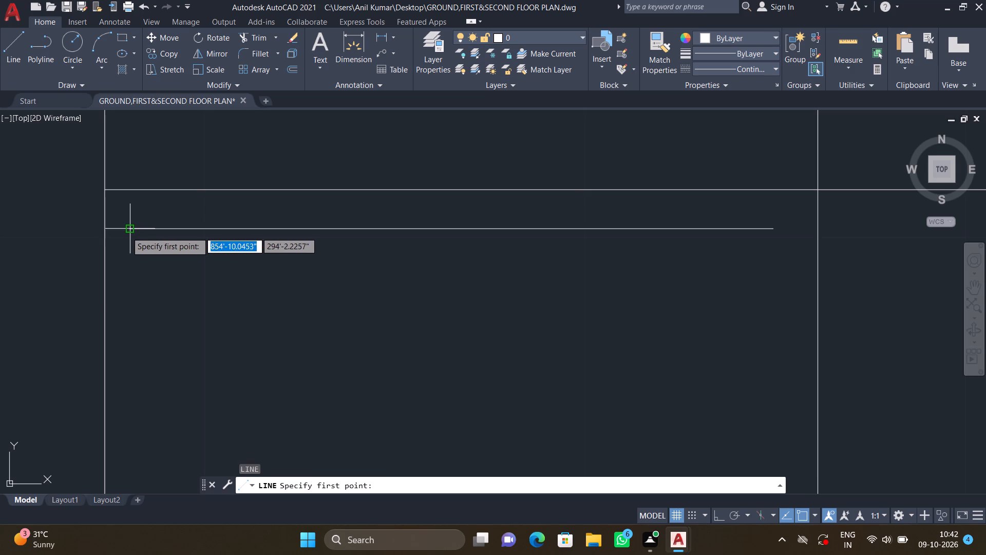
{"action": "left_click", "coordinate": [132, 268]}
{"action": "left_click_drag", "start_coordinate": [137, 269], "coordinate": [142, 269]}
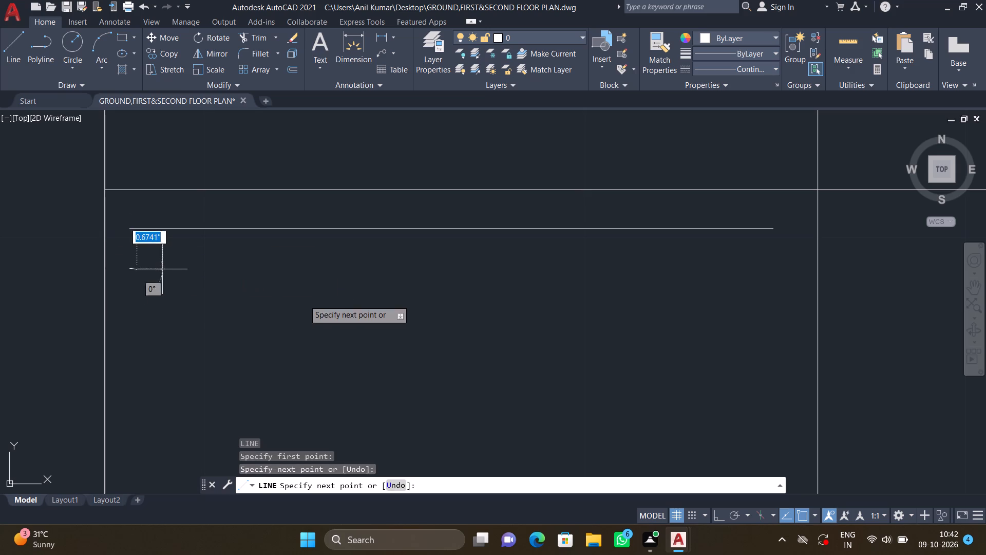
{"action": "scroll", "coordinate": [346, 301], "scroll_direction": "down", "scroll_amount": 2}
{"action": "middle_click_drag", "start_coordinate": [456, 310], "coordinate": [371, 267]}
{"action": "scroll", "coordinate": [436, 257], "scroll_direction": "up", "scroll_amount": 2}
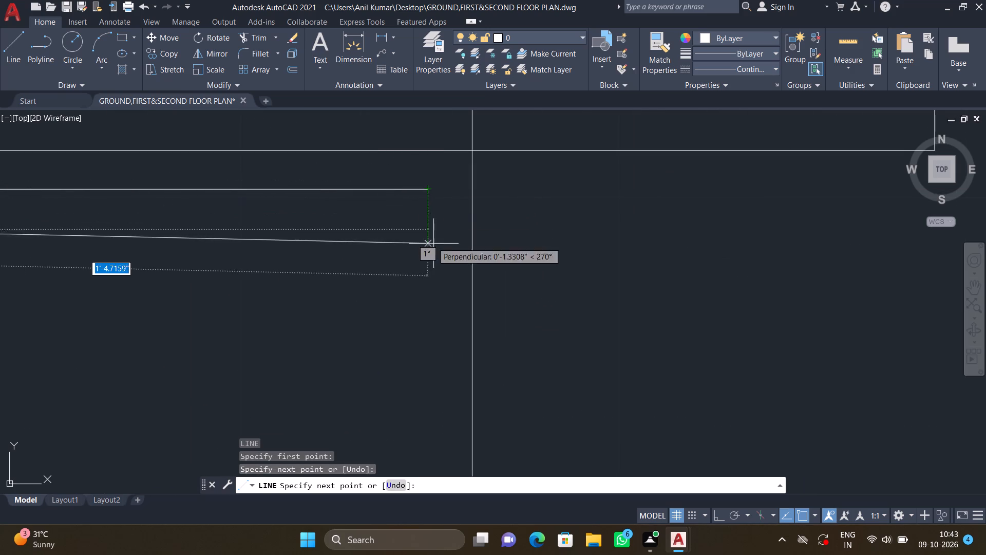
{"action": "left_click", "coordinate": [433, 247]}
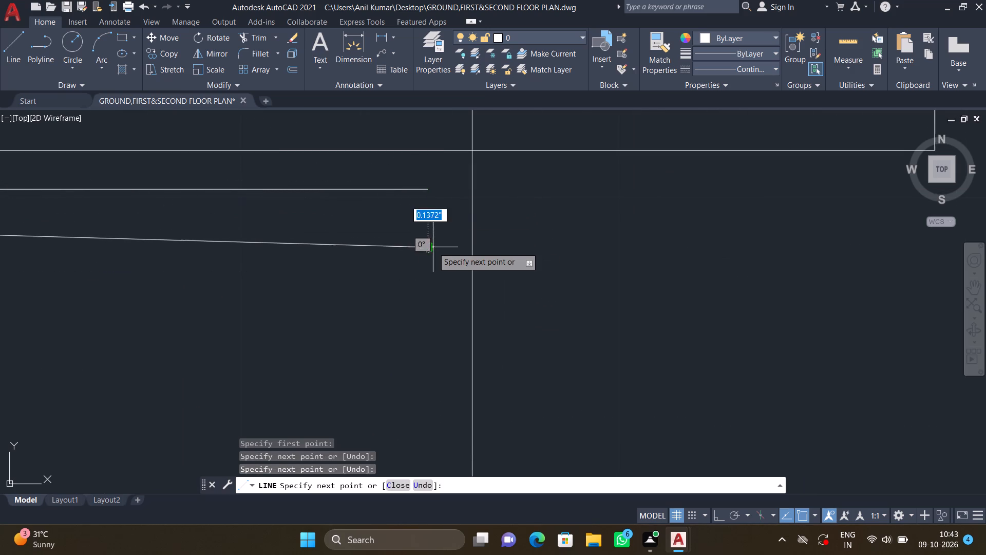
{"action": "key", "text": "Return"}
With Ortho on, copy the two hanger lines straight south as a 10-item array that fills the narrow wardrobe strip.
{"action": "scroll", "coordinate": [355, 294], "scroll_direction": "down", "scroll_amount": 2}
{"action": "middle_click_drag", "start_coordinate": [272, 316], "coordinate": [357, 293]}
{"action": "scroll", "coordinate": [339, 283], "scroll_direction": "down", "scroll_amount": 1}
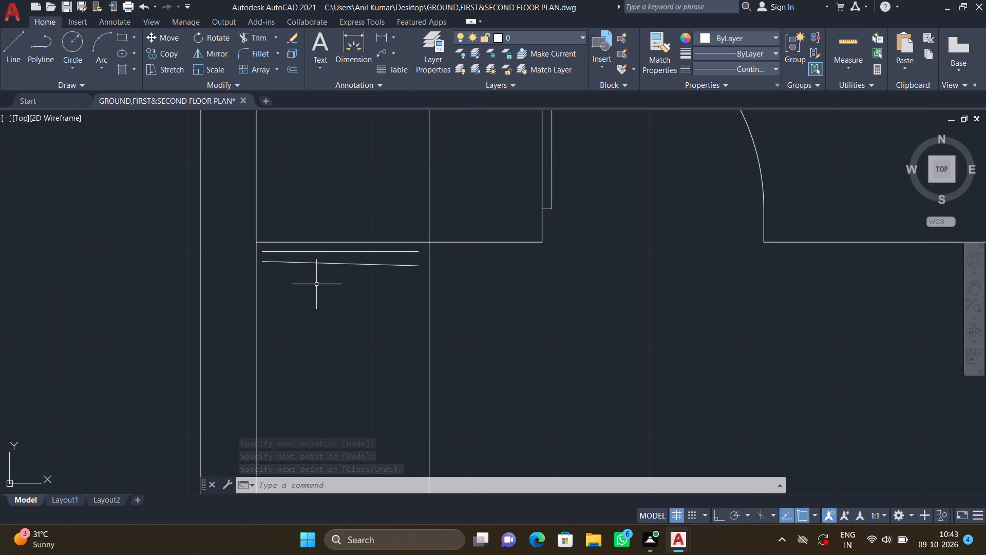
{"action": "key", "text": "F8"}
{"action": "type", "text": "CO"}
{"action": "key", "text": "Return"}
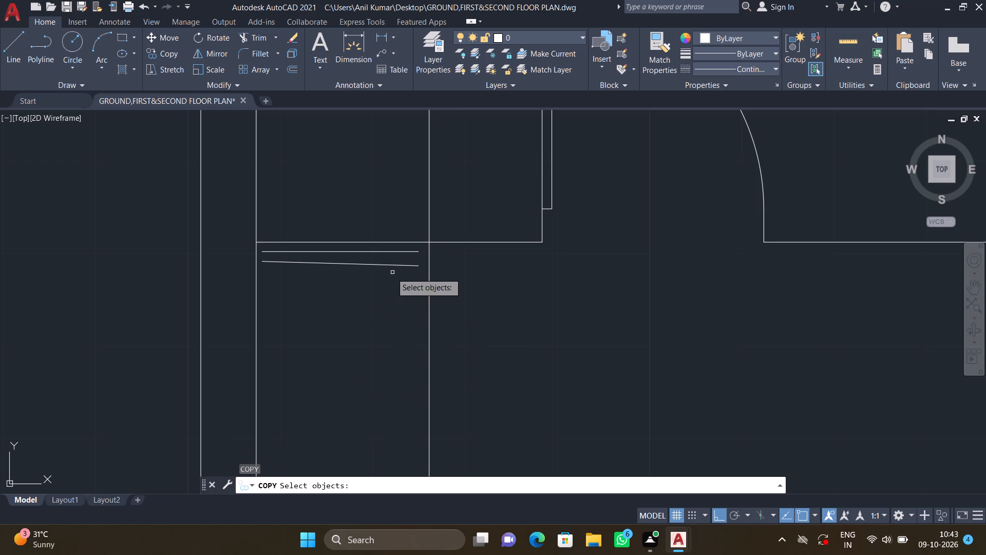
{"action": "middle_click_drag", "start_coordinate": [386, 276], "coordinate": [380, 301]}
{"action": "scroll", "coordinate": [390, 295], "scroll_direction": "up", "scroll_amount": 1}
{"action": "left_click_drag", "start_coordinate": [397, 301], "coordinate": [393, 295]}
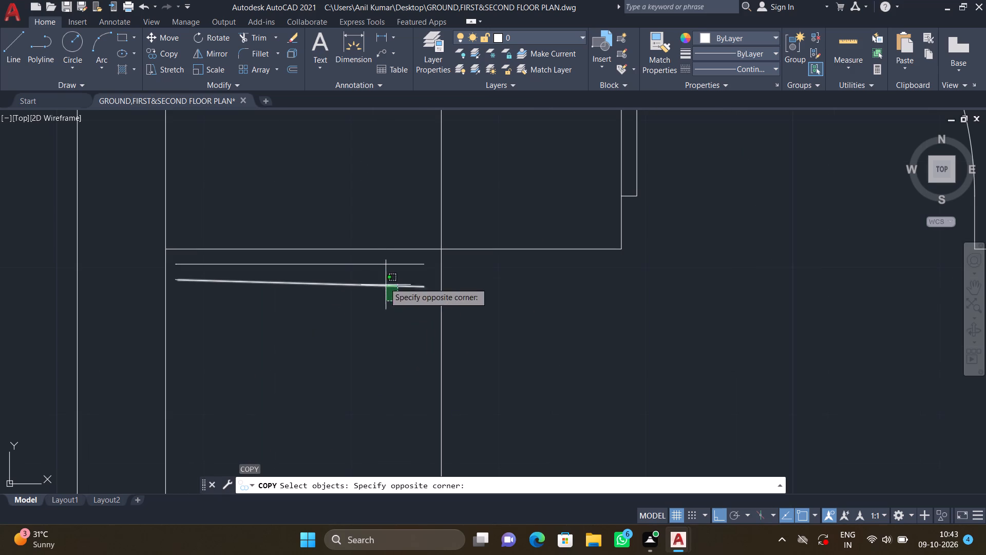
{"action": "scroll", "coordinate": [356, 257], "scroll_direction": "up", "scroll_amount": 2}
{"action": "left_click", "coordinate": [354, 257]}
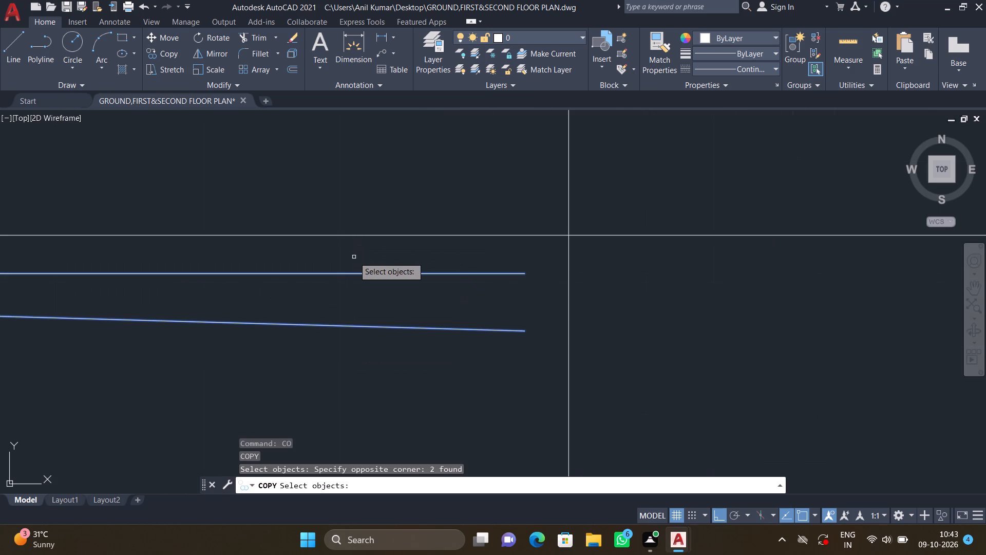
{"action": "key", "text": "Return"}
{"action": "scroll", "coordinate": [354, 257], "scroll_direction": "down", "scroll_amount": 3}
{"action": "scroll", "coordinate": [315, 263], "scroll_direction": "up", "scroll_amount": 2}
{"action": "left_click", "coordinate": [319, 260]}
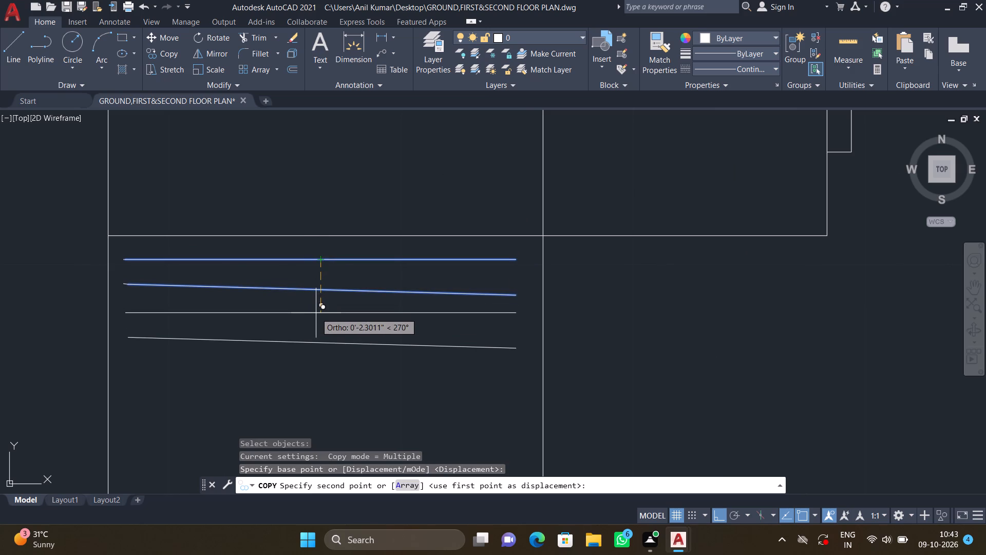
{"action": "key", "text": "a"}
{"action": "key", "text": "Return"}
{"action": "scroll", "coordinate": [316, 313], "scroll_direction": "down", "scroll_amount": 1}
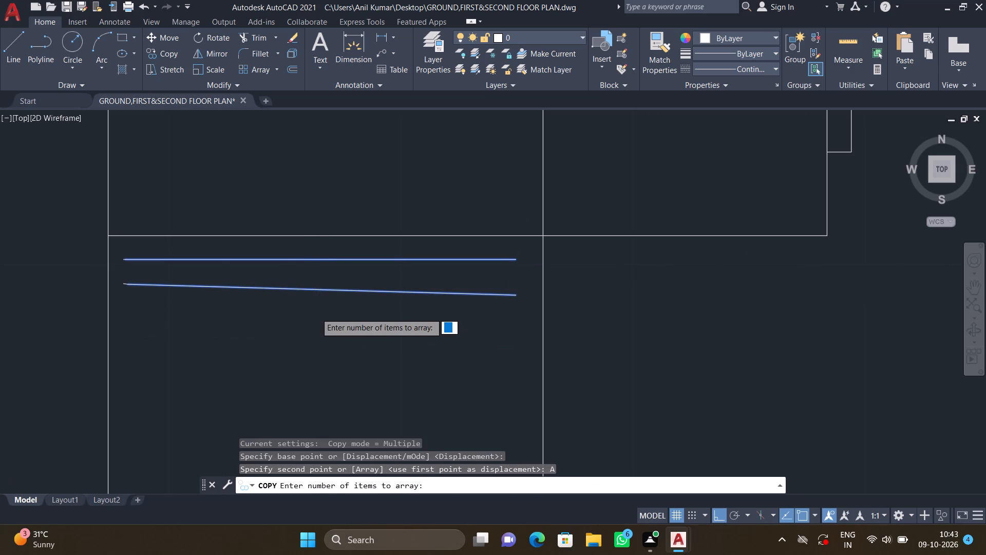
{"action": "scroll", "coordinate": [316, 313], "scroll_direction": "down", "scroll_amount": 1}
{"action": "middle_click_drag", "start_coordinate": [306, 313], "coordinate": [298, 266]}
{"action": "scroll", "coordinate": [302, 266], "scroll_direction": "down", "scroll_amount": 2}
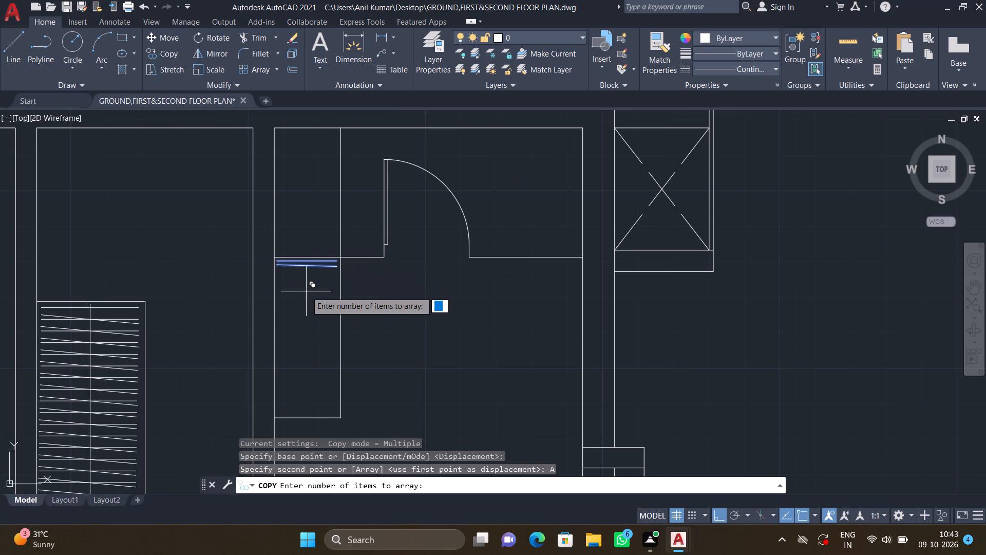
{"action": "type", "text": "10"}
{"action": "key", "text": "Return"}
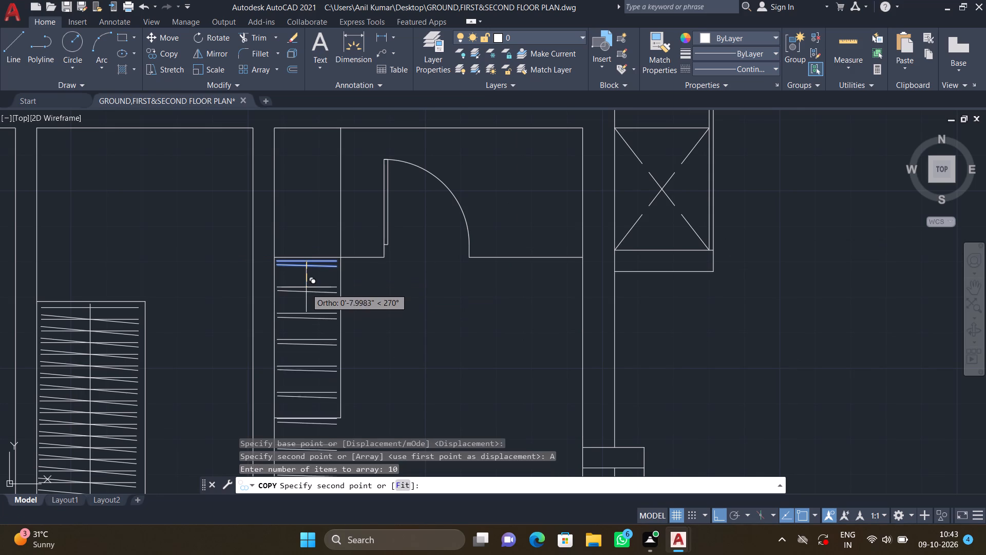
{"action": "scroll", "coordinate": [306, 280], "scroll_direction": "up", "scroll_amount": 1}
{"action": "middle_click_drag", "start_coordinate": [300, 268], "coordinate": [295, 238]}
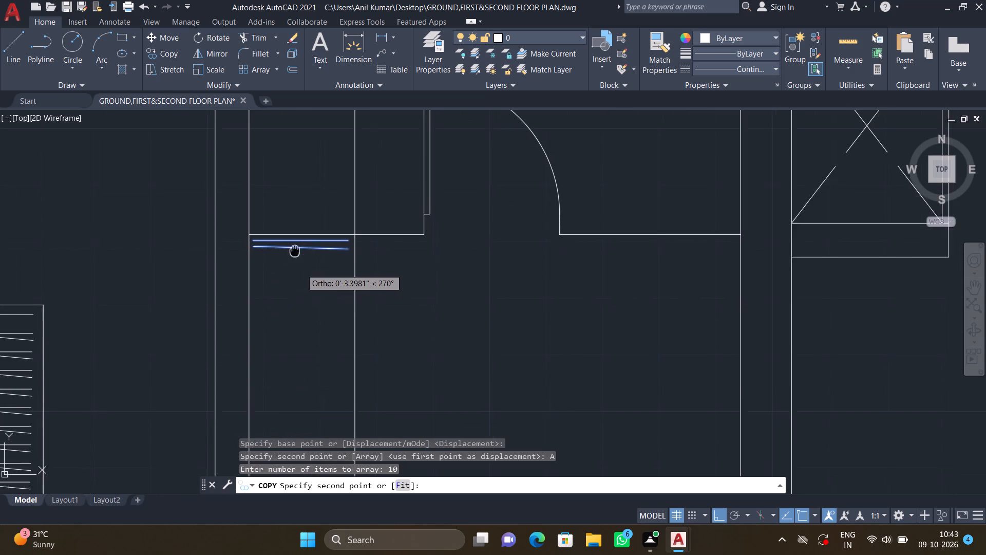
{"action": "middle_click_drag", "start_coordinate": [295, 238], "coordinate": [295, 227]}
{"action": "middle_click_drag", "start_coordinate": [296, 238], "coordinate": [291, 205]}
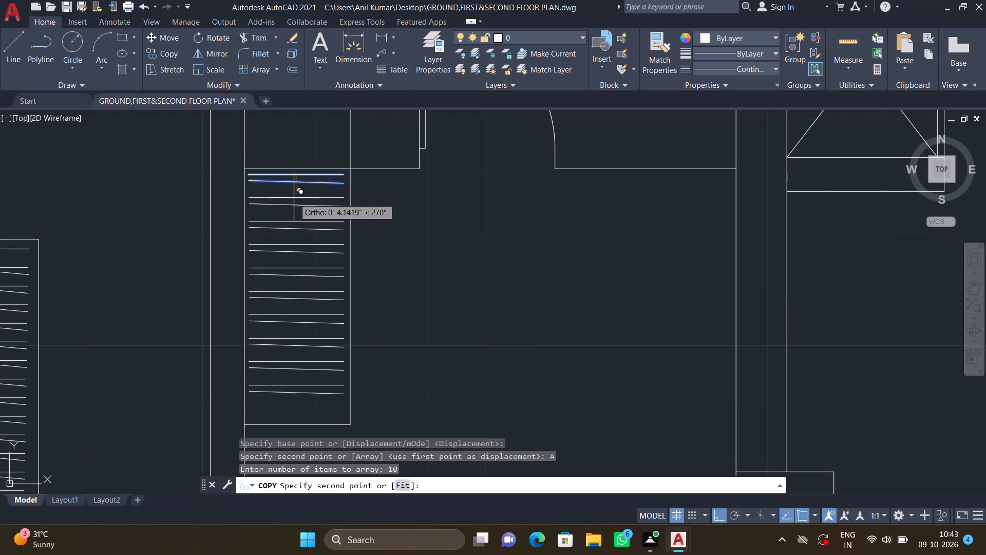
{"action": "double_click", "coordinate": [294, 200]}
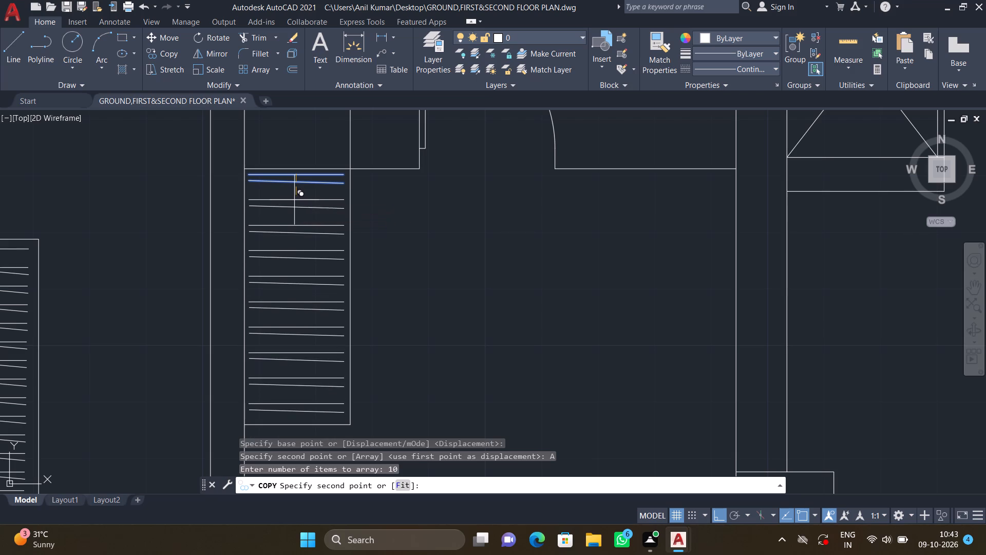
{"action": "key", "text": "Return"}
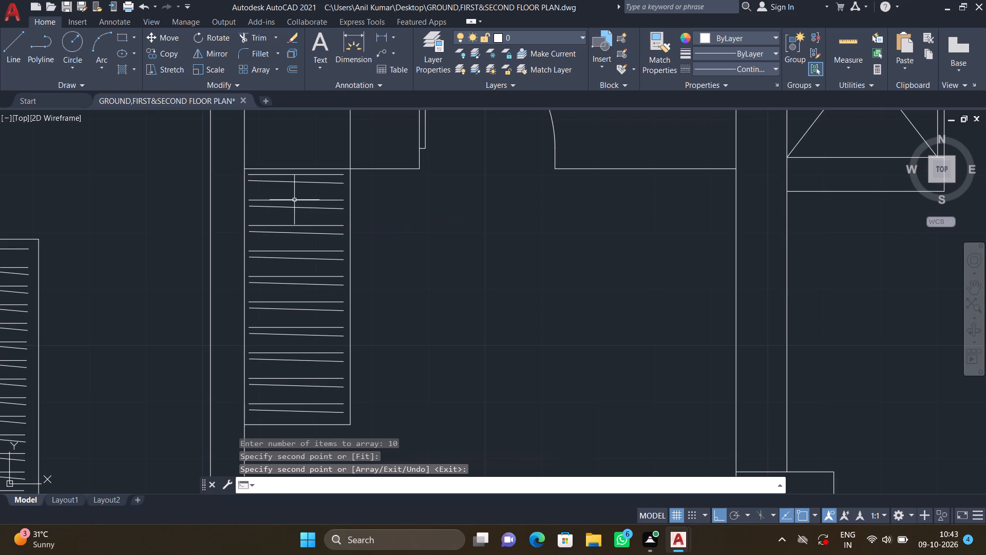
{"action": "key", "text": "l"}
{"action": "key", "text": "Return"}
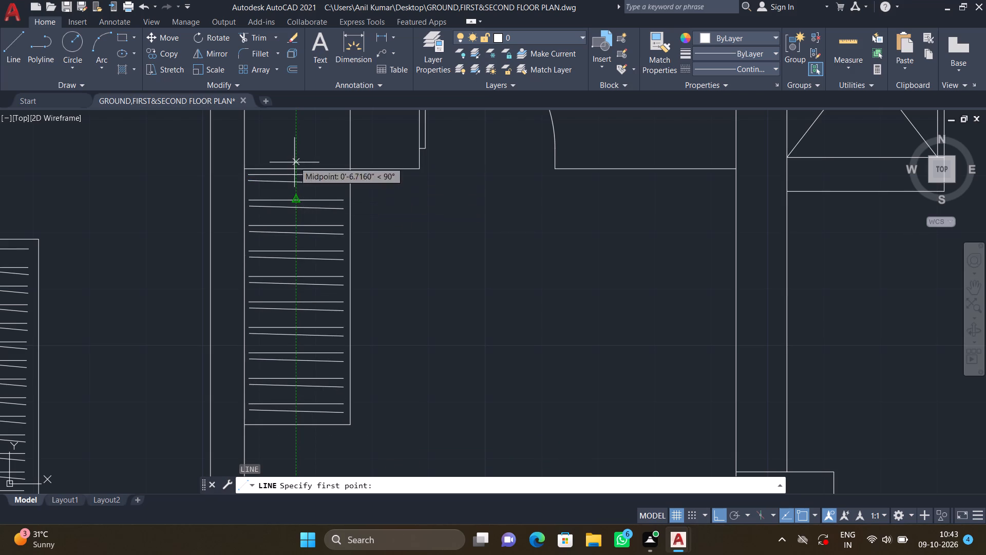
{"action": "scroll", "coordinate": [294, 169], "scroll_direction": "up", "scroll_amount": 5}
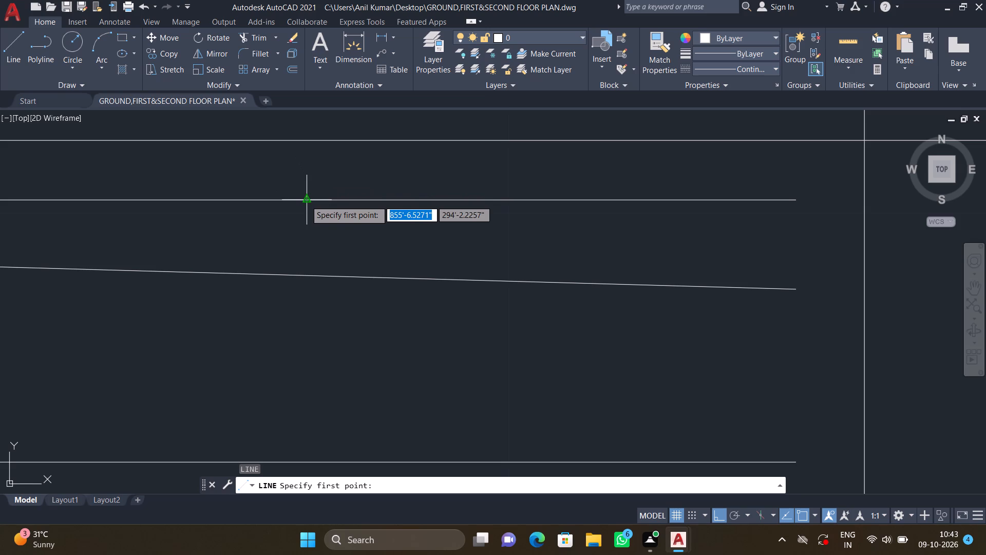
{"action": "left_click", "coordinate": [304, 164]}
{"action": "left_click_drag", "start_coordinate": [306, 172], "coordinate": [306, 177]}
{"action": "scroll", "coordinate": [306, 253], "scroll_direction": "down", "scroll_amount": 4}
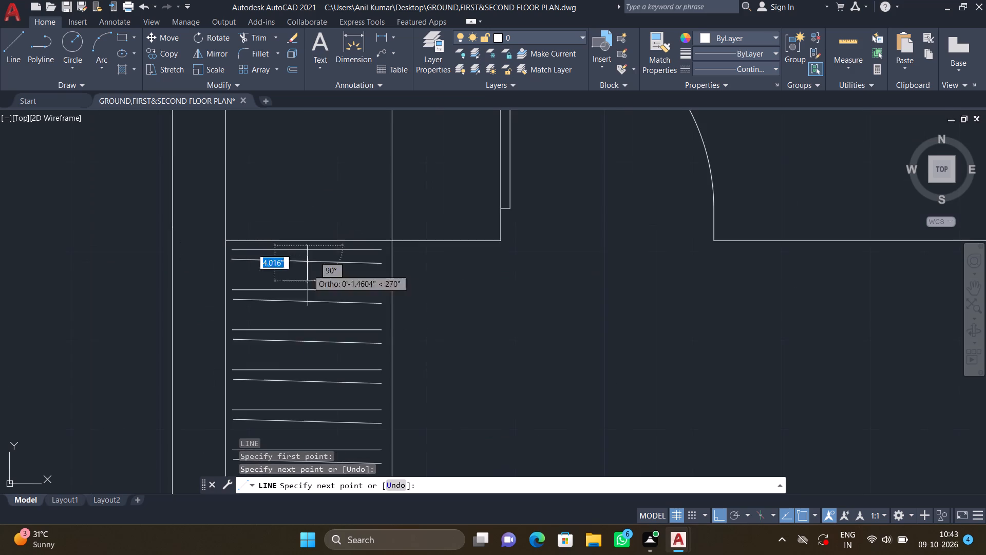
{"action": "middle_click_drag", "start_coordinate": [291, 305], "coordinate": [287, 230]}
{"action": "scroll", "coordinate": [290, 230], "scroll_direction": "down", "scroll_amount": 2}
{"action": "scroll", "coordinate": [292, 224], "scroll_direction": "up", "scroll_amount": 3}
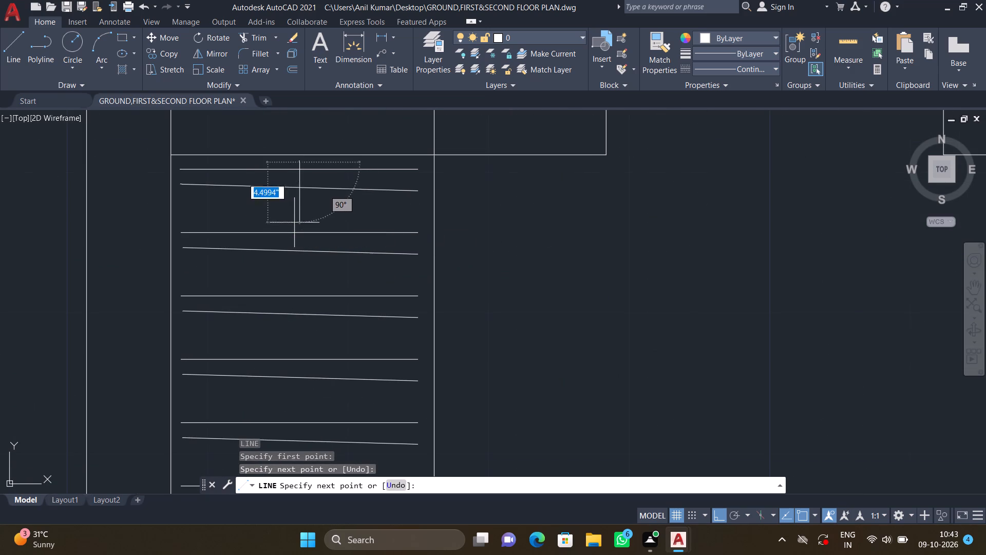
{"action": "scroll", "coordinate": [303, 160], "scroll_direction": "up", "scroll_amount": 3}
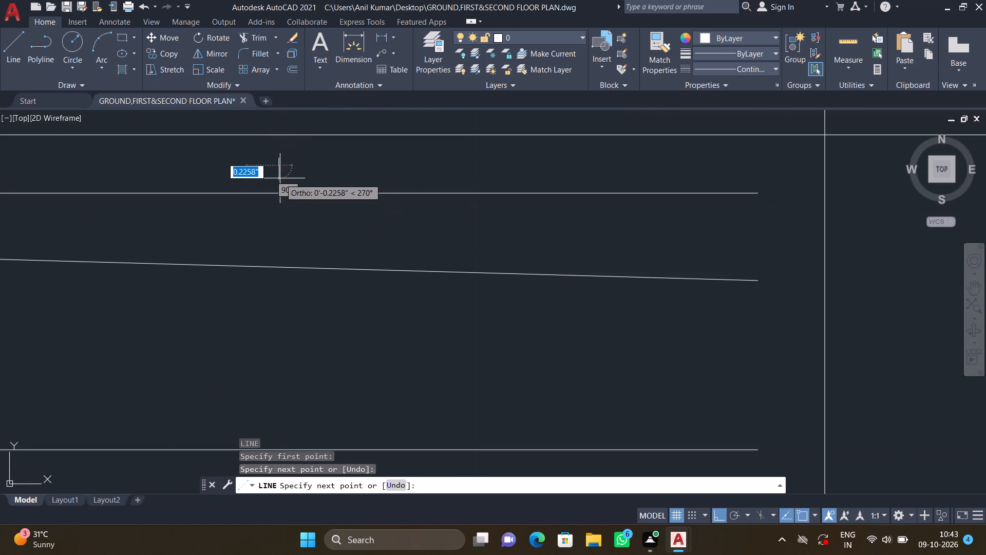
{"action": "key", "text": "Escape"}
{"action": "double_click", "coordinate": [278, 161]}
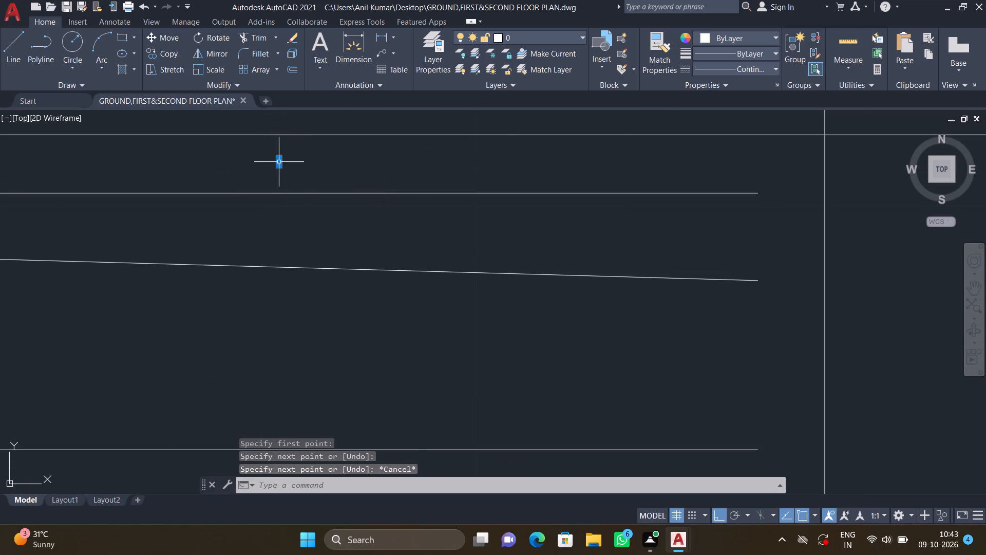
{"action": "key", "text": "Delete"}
Draw a vertical rail line about 3'-7" long through the middle of the hanger lines, spanning the narrow strip from north to south.
{"action": "key", "text": "l"}
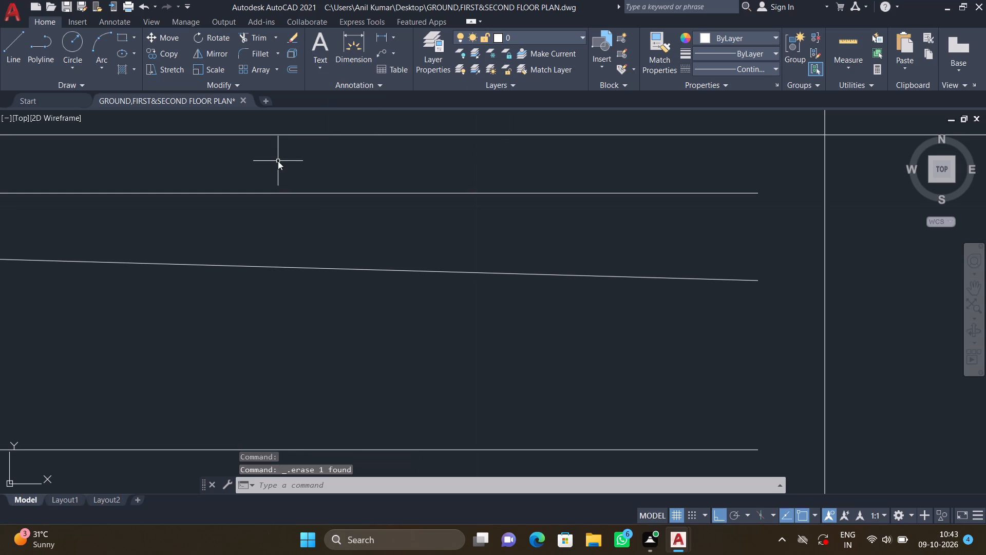
{"action": "key", "text": "Return"}
{"action": "scroll", "coordinate": [277, 163], "scroll_direction": "down", "scroll_amount": 3}
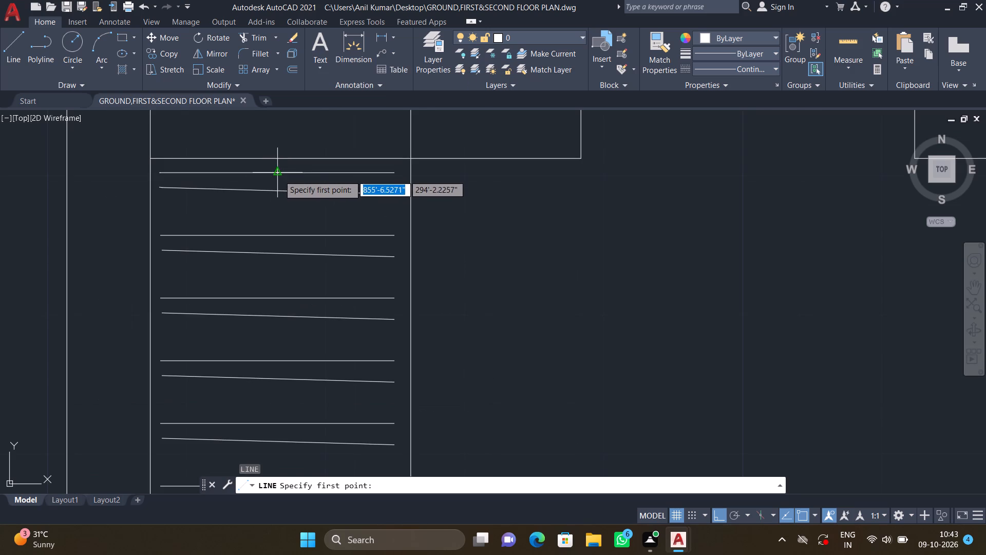
{"action": "scroll", "coordinate": [278, 179], "scroll_direction": "up", "scroll_amount": 2}
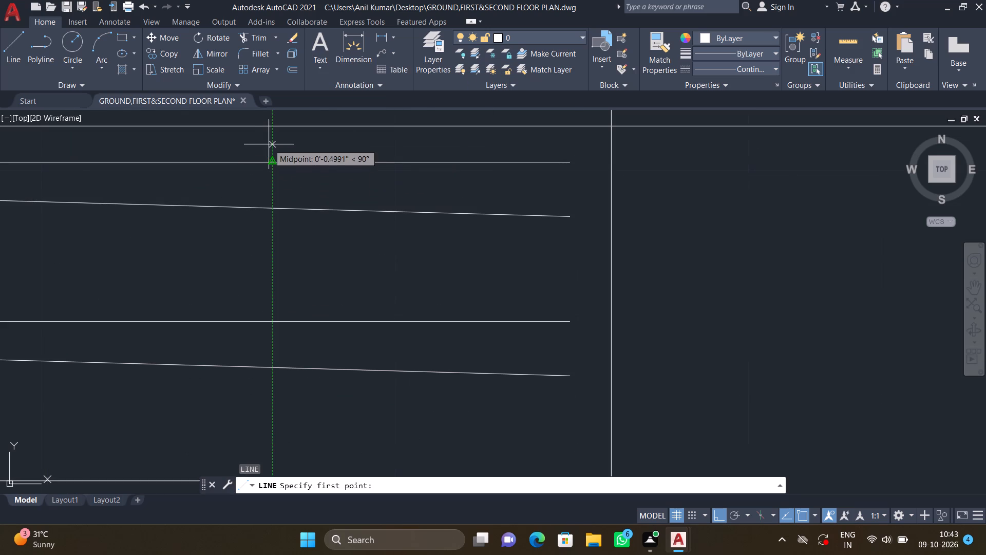
{"action": "left_click", "coordinate": [271, 143]}
{"action": "scroll", "coordinate": [287, 280], "scroll_direction": "down", "scroll_amount": 3}
{"action": "middle_click_drag", "start_coordinate": [282, 340], "coordinate": [268, 244]}
{"action": "scroll", "coordinate": [271, 244], "scroll_direction": "down", "scroll_amount": 2}
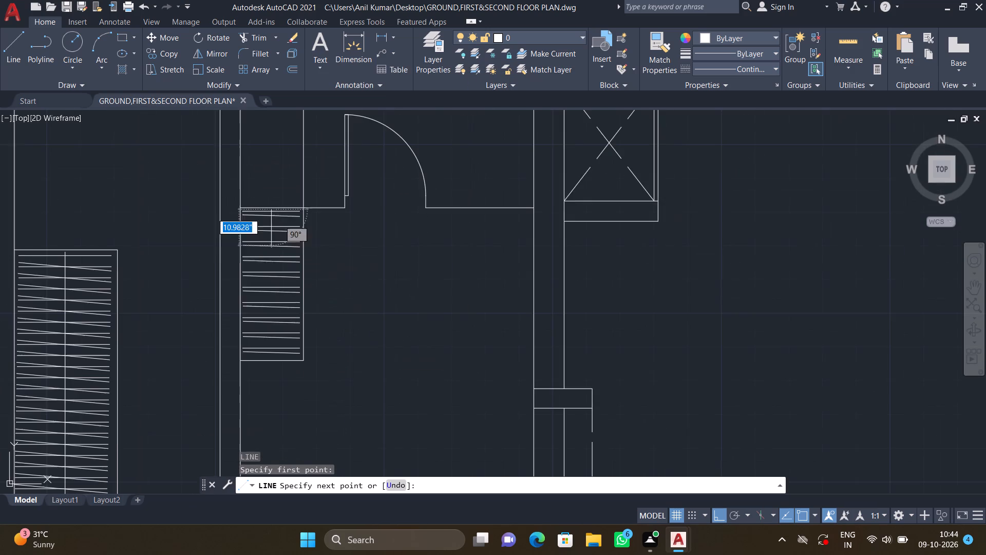
{"action": "middle_click_drag", "start_coordinate": [263, 318], "coordinate": [260, 280]}
{"action": "scroll", "coordinate": [266, 311], "scroll_direction": "up", "scroll_amount": 5}
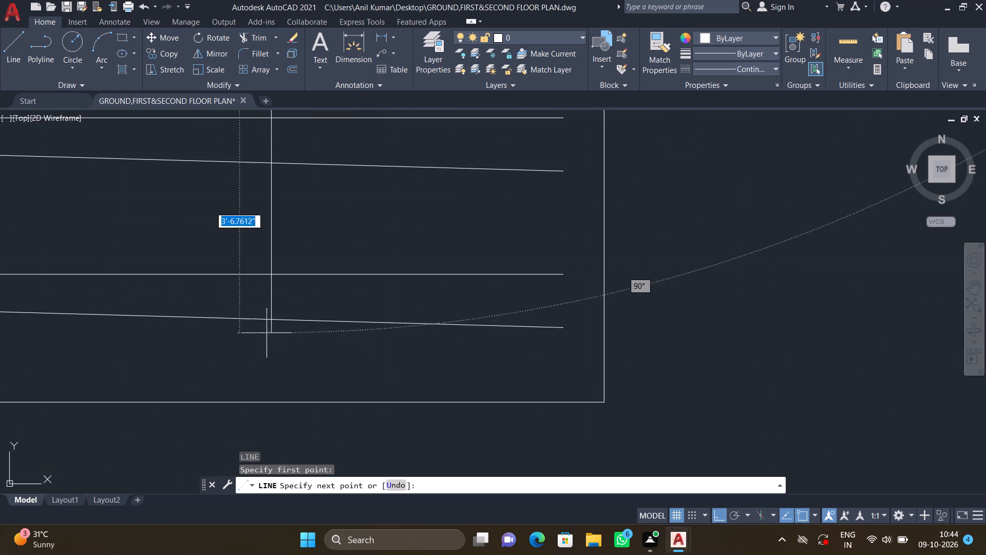
{"action": "left_click", "coordinate": [272, 358]}
{"action": "key", "text": "Return"}
{"action": "scroll", "coordinate": [380, 310], "scroll_direction": "down", "scroll_amount": 3}
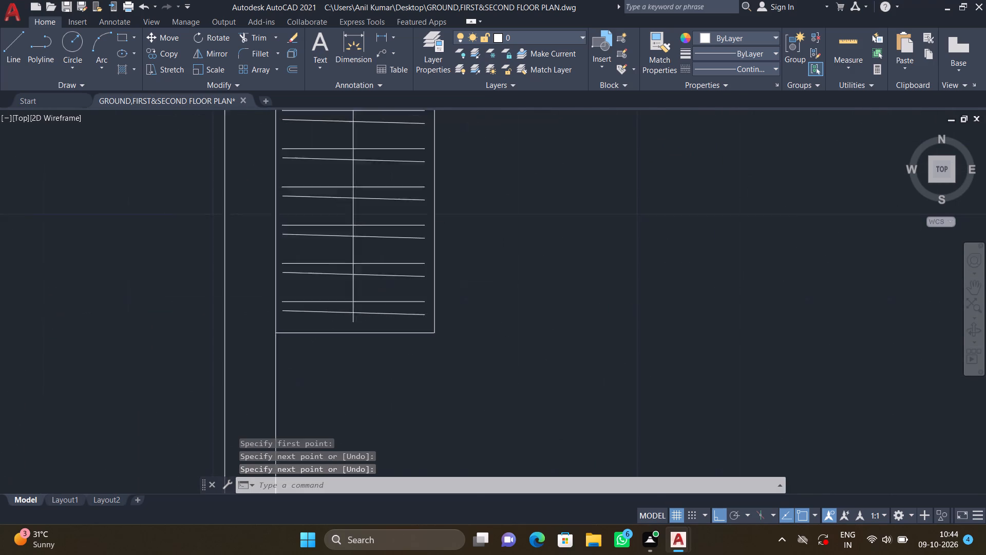
{"action": "scroll", "coordinate": [380, 310], "scroll_direction": "down", "scroll_amount": 2}
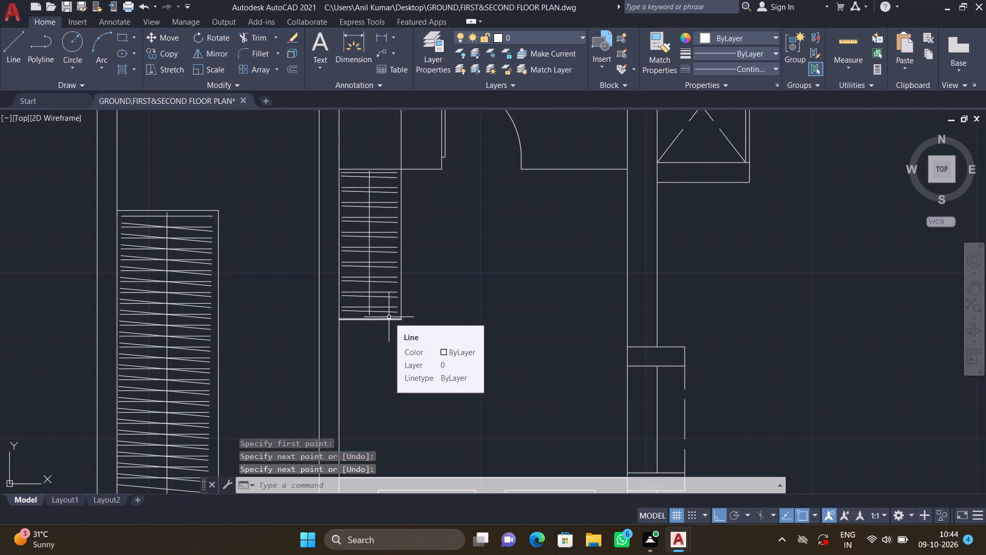
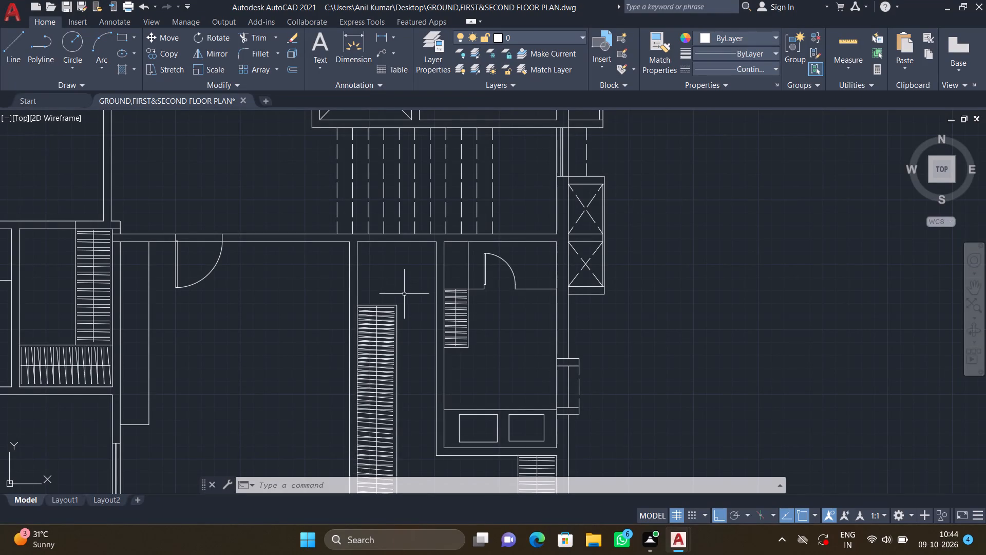
Examine the floor plan from the southeast wardrobes up to the north rooms, checking openings that still lack doors.
{"action": "middle_click_drag", "start_coordinate": [400, 286], "coordinate": [378, 250]}
{"action": "scroll", "coordinate": [380, 250], "scroll_direction": "down", "scroll_amount": 1}
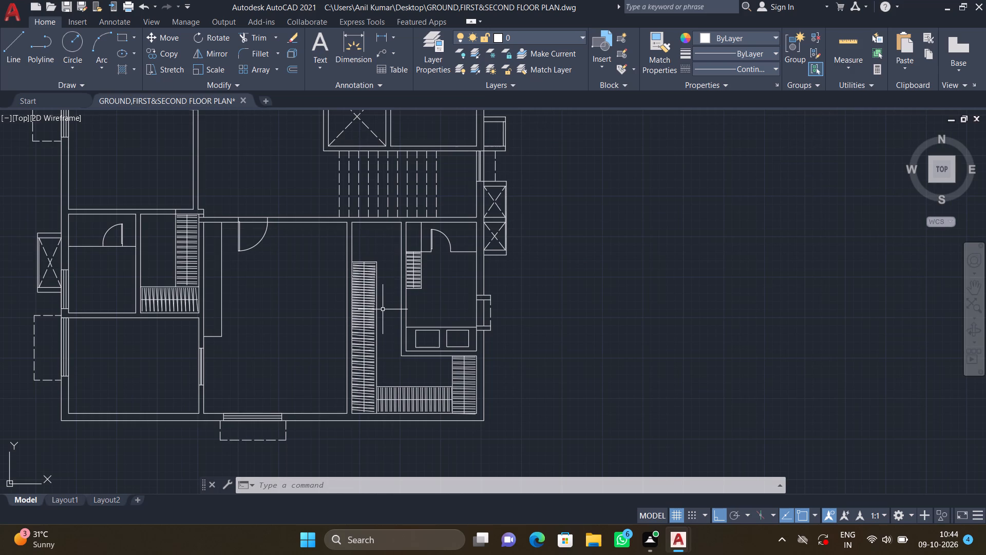
{"action": "middle_click_drag", "start_coordinate": [350, 307], "coordinate": [354, 308]}
{"action": "middle_click_drag", "start_coordinate": [354, 308], "coordinate": [408, 307]}
{"action": "scroll", "coordinate": [407, 306], "scroll_direction": "down", "scroll_amount": 1}
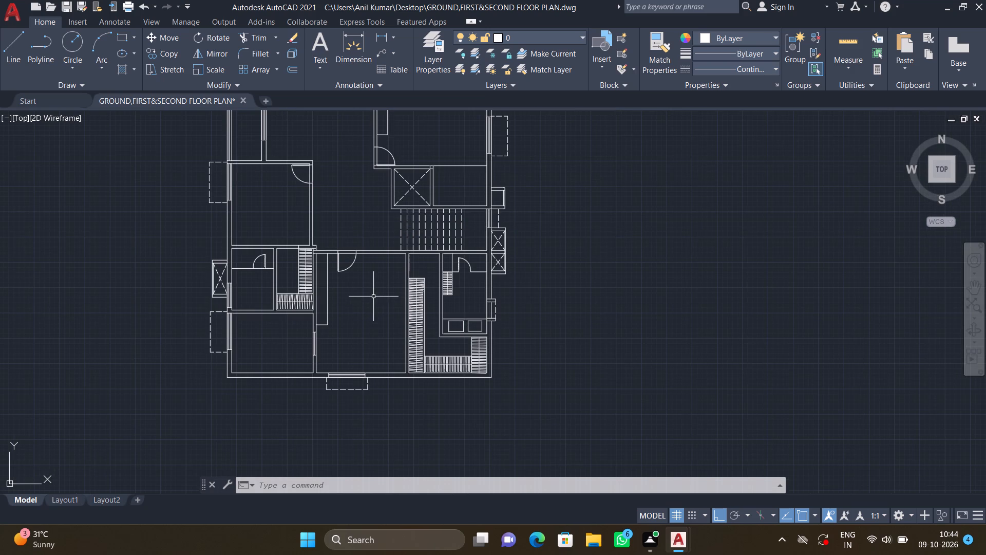
{"action": "middle_click_drag", "start_coordinate": [373, 296], "coordinate": [378, 361]}
{"action": "scroll", "coordinate": [373, 340], "scroll_direction": "down", "scroll_amount": 1}
{"action": "middle_click_drag", "start_coordinate": [359, 264], "coordinate": [367, 294]}
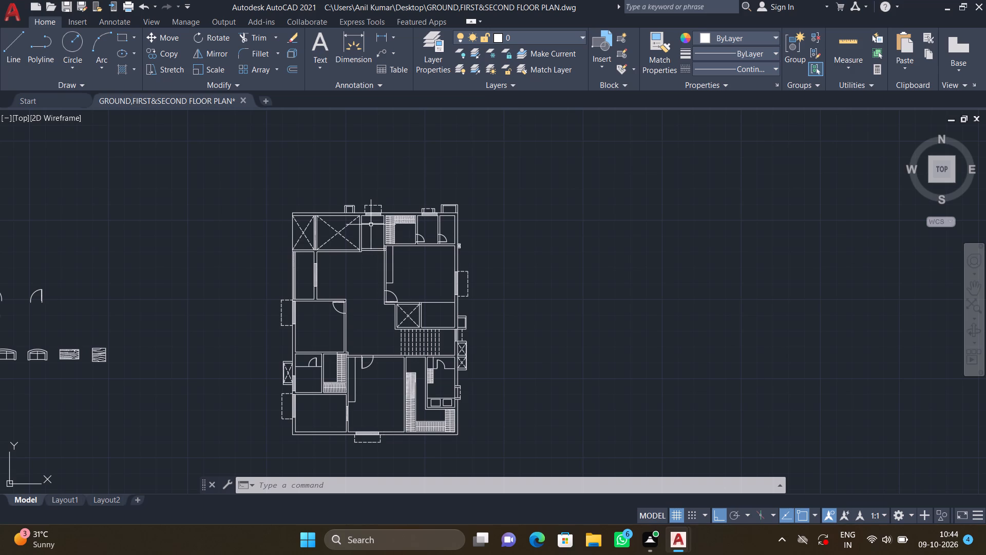
{"action": "scroll", "coordinate": [380, 243], "scroll_direction": "up", "scroll_amount": 1}
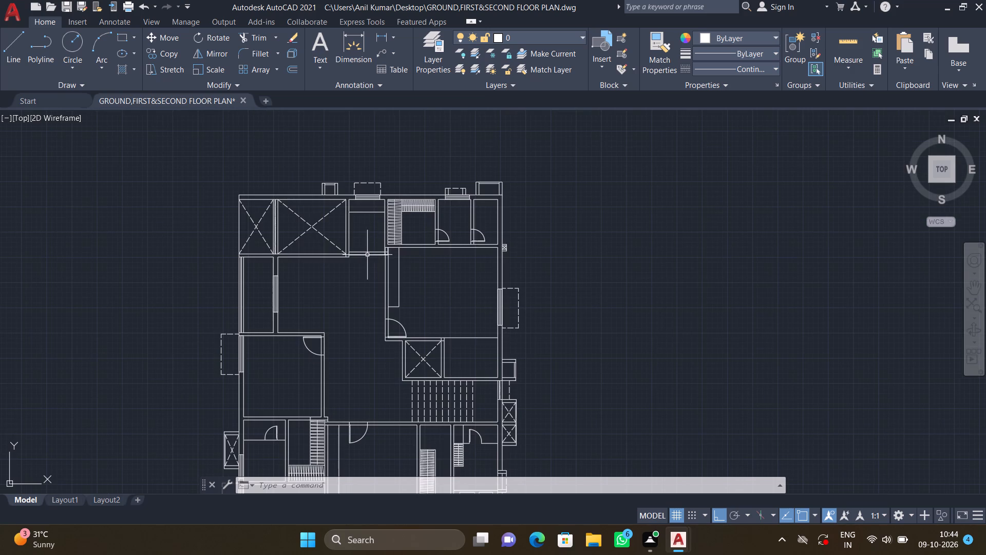
{"action": "middle_click_drag", "start_coordinate": [366, 255], "coordinate": [419, 256]}
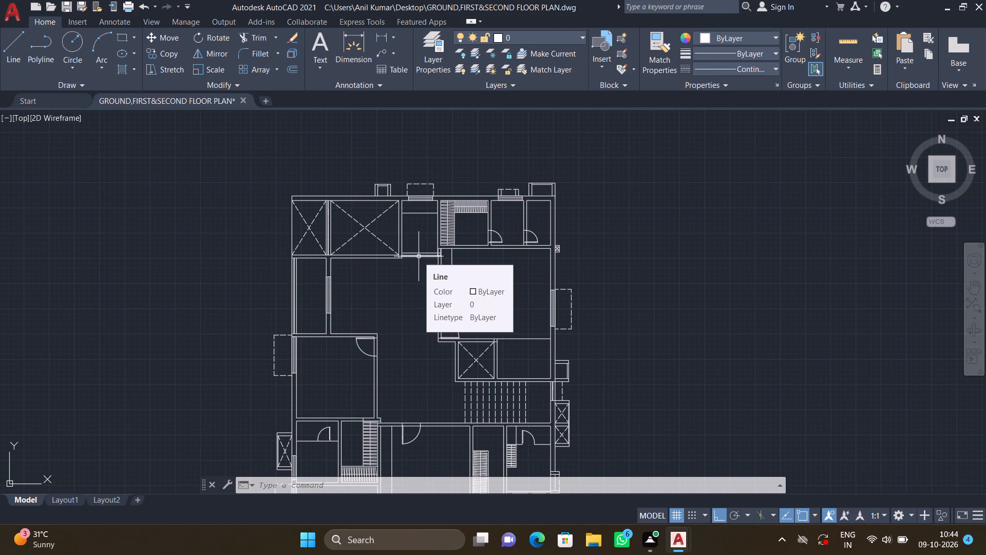
Scale the door symbol beside the dining chair by reference from its south hinge-side endpoint, giving its opening width a new length of 2.5'.
{"action": "middle_click_drag", "start_coordinate": [420, 256], "coordinate": [454, 261]}
{"action": "middle_click_drag", "start_coordinate": [340, 274], "coordinate": [481, 235]}
{"action": "middle_click_drag", "start_coordinate": [271, 324], "coordinate": [470, 293]}
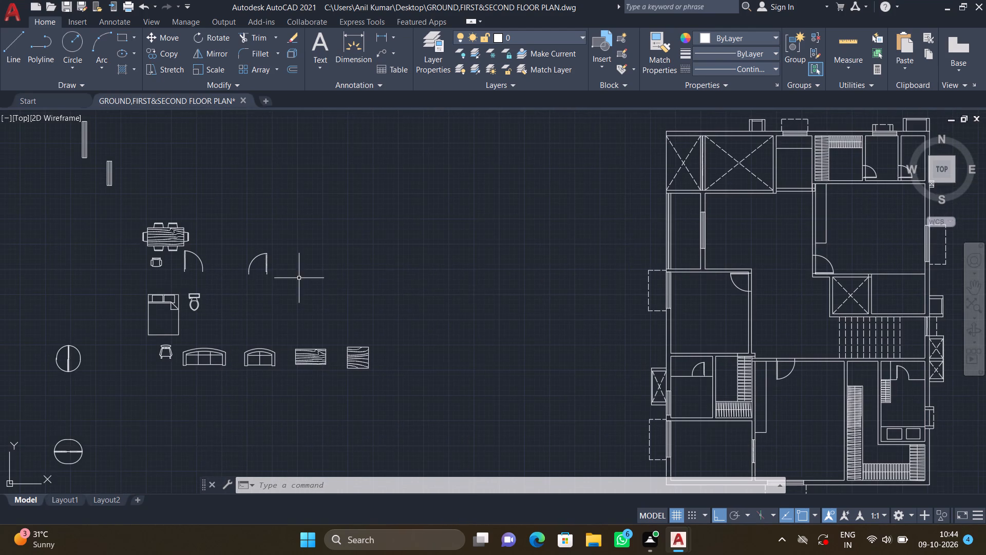
{"action": "middle_click_drag", "start_coordinate": [307, 277], "coordinate": [480, 286]}
{"action": "scroll", "coordinate": [371, 274], "scroll_direction": "up", "scroll_amount": 2}
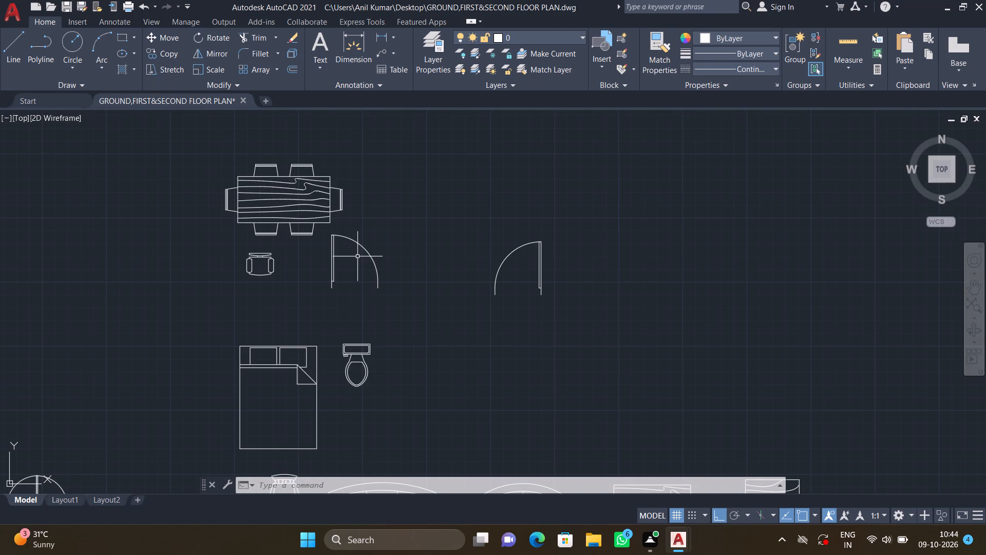
{"action": "key", "text": "s"}
{"action": "key", "text": "c"}
{"action": "key", "text": "Return"}
{"action": "scroll", "coordinate": [340, 275], "scroll_direction": "up", "scroll_amount": 2}
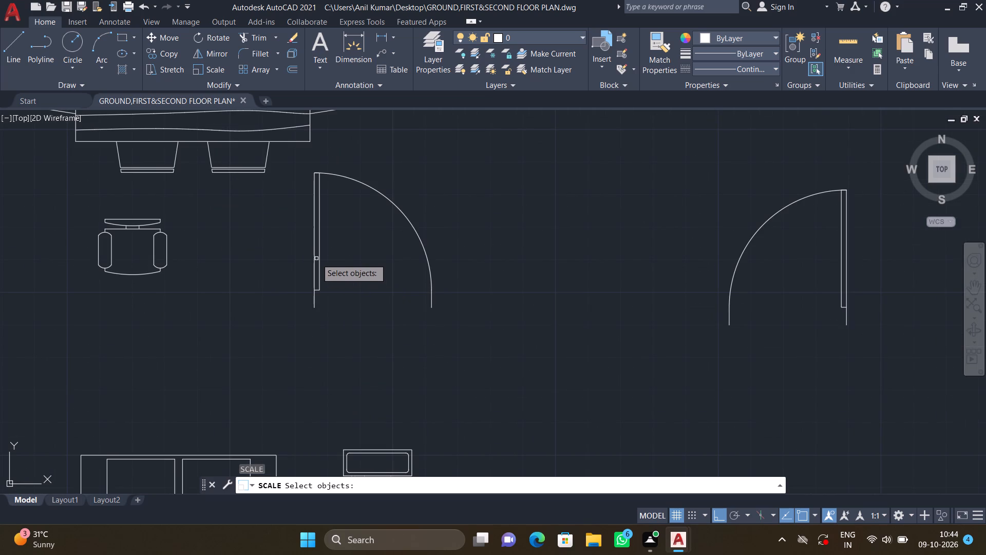
{"action": "left_click", "coordinate": [315, 255]}
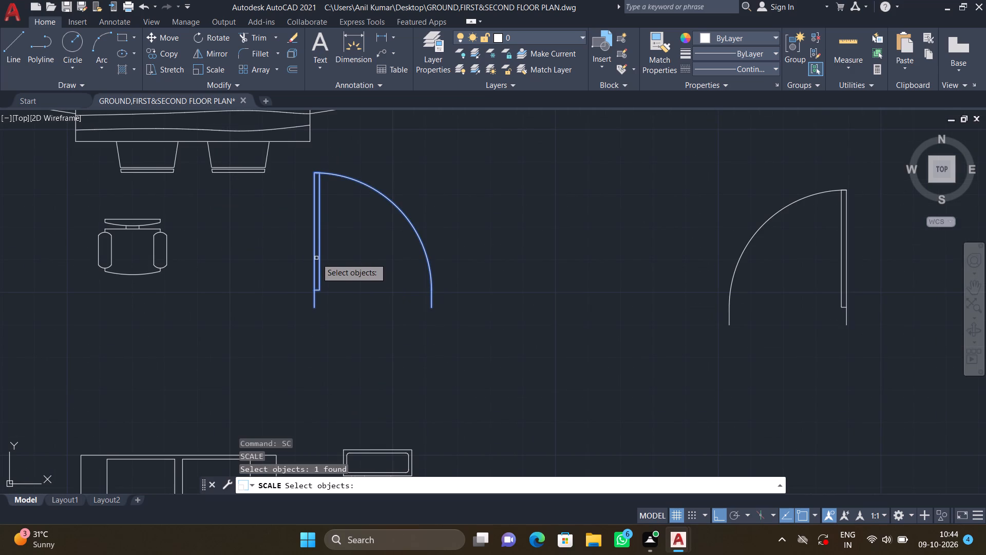
{"action": "key", "text": "Return"}
{"action": "scroll", "coordinate": [318, 308], "scroll_direction": "up", "scroll_amount": 1}
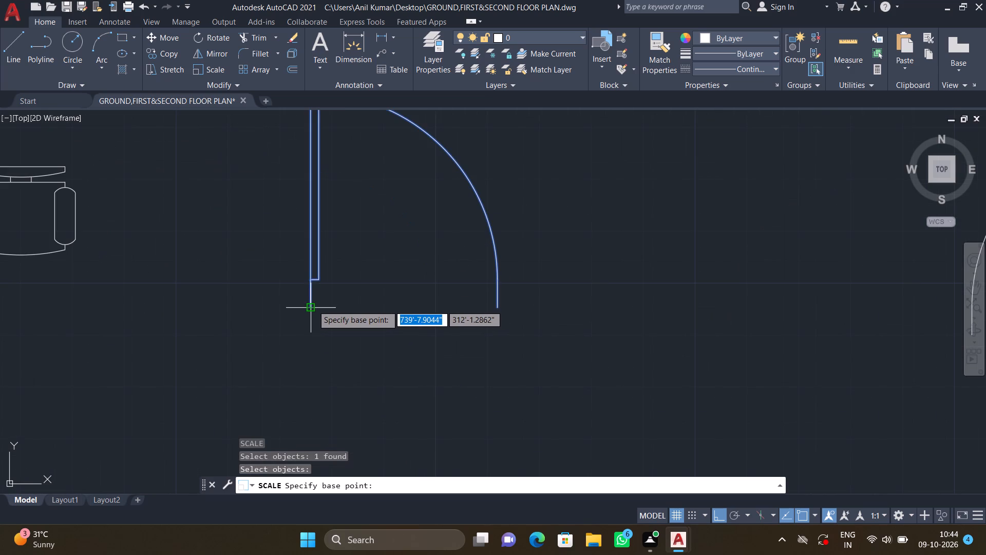
{"action": "left_click", "coordinate": [313, 305]}
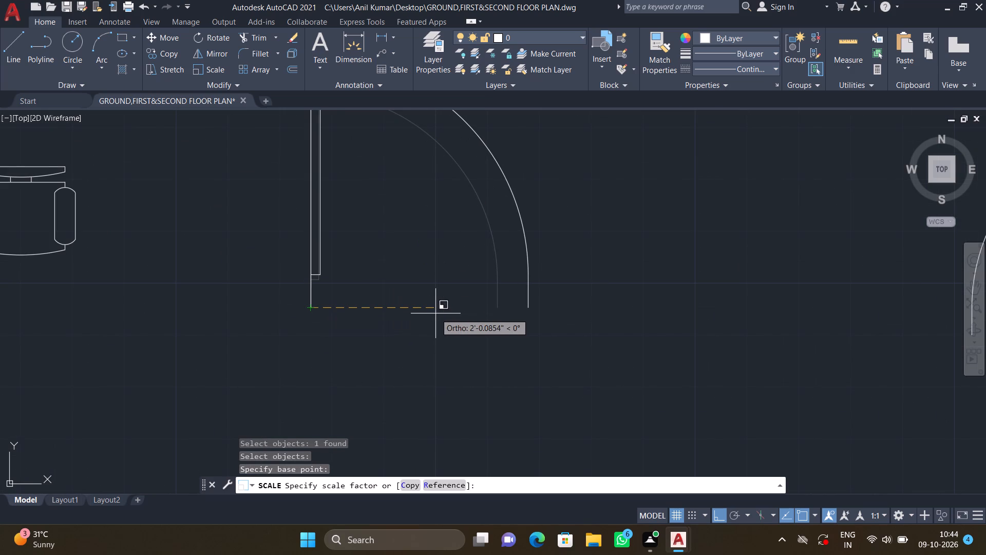
{"action": "key", "text": "r"}
{"action": "key", "text": "Return"}
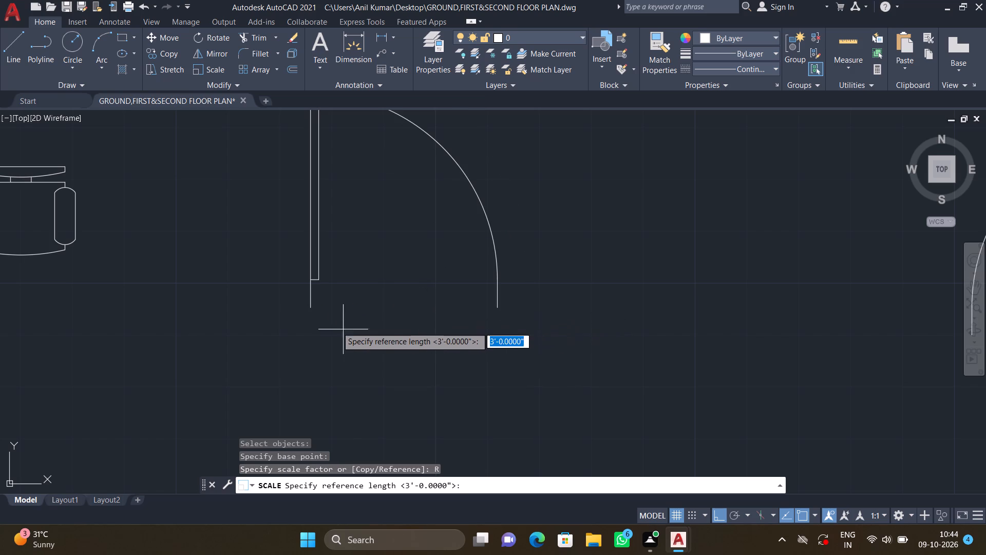
{"action": "double_click", "coordinate": [310, 304]}
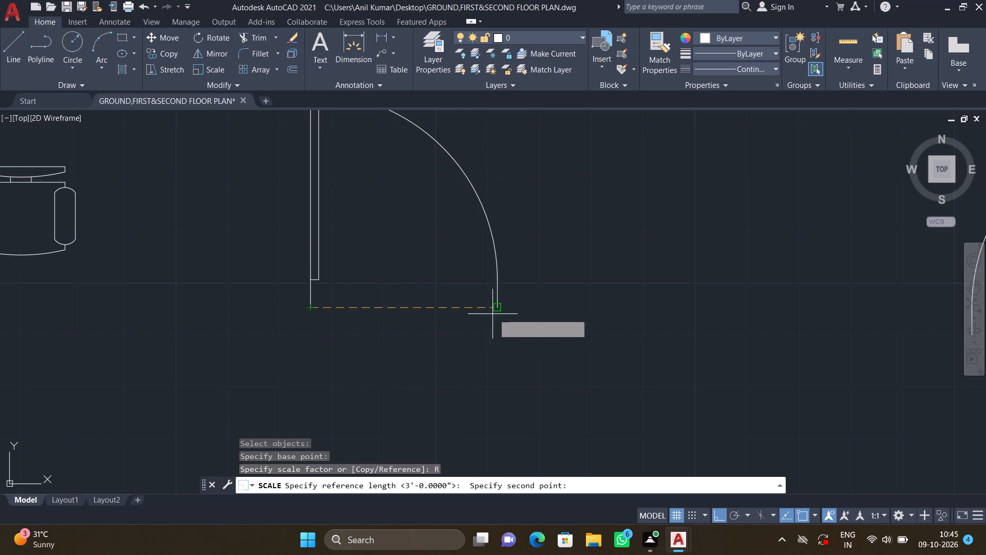
{"action": "left_click", "coordinate": [496, 308]}
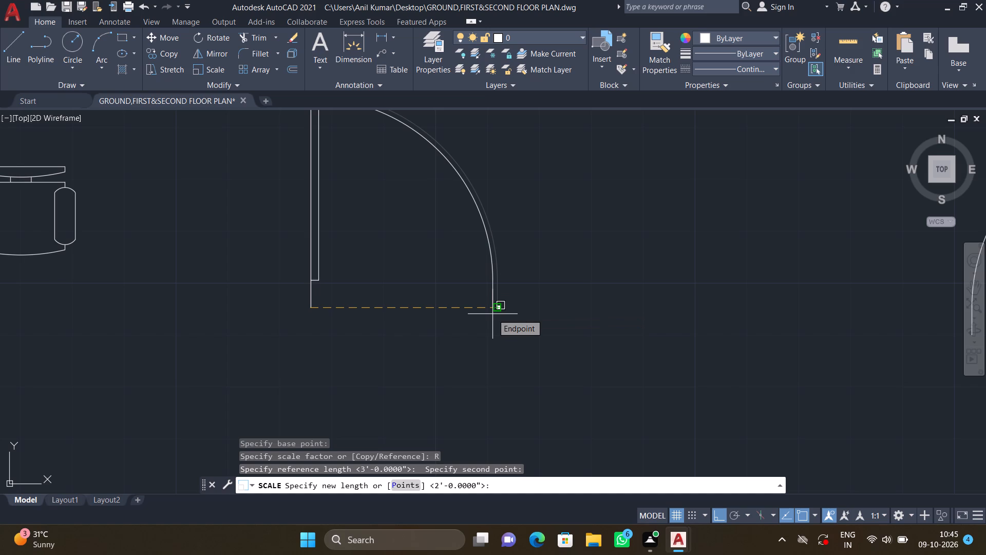
{"action": "type", "text": "2.5"}
{"action": "key", "text": "apostrophe"}
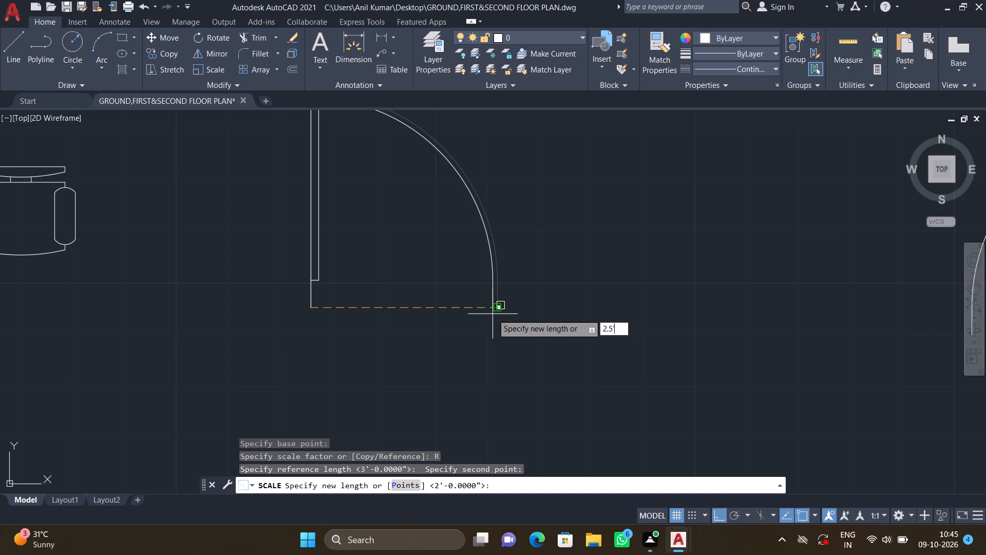
{"action": "key", "text": "Return"}
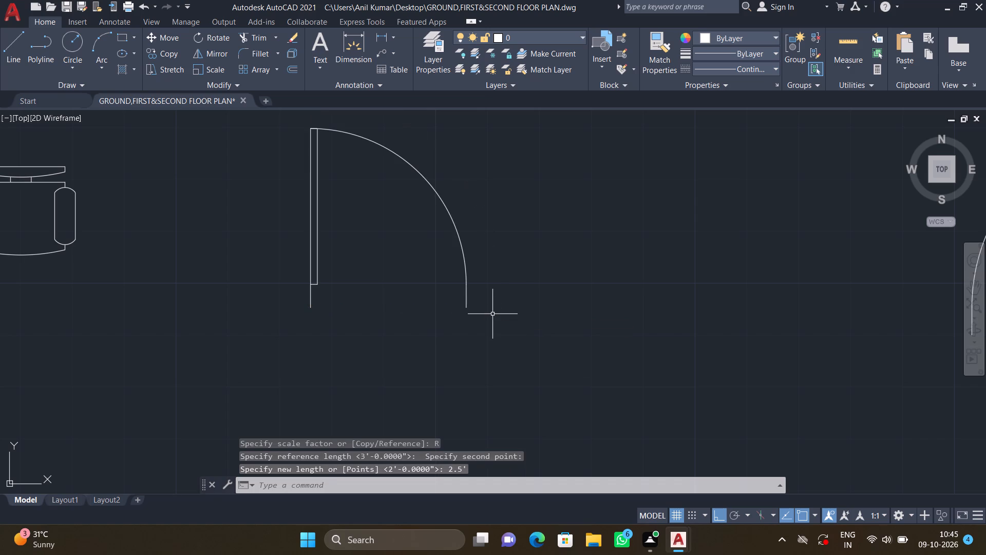
Check the rescaled door's opening width with a linear dimension between its two south endpoints, without placing the dimension.
{"action": "left_click", "coordinate": [394, 36]}
{"action": "left_click", "coordinate": [403, 58]}
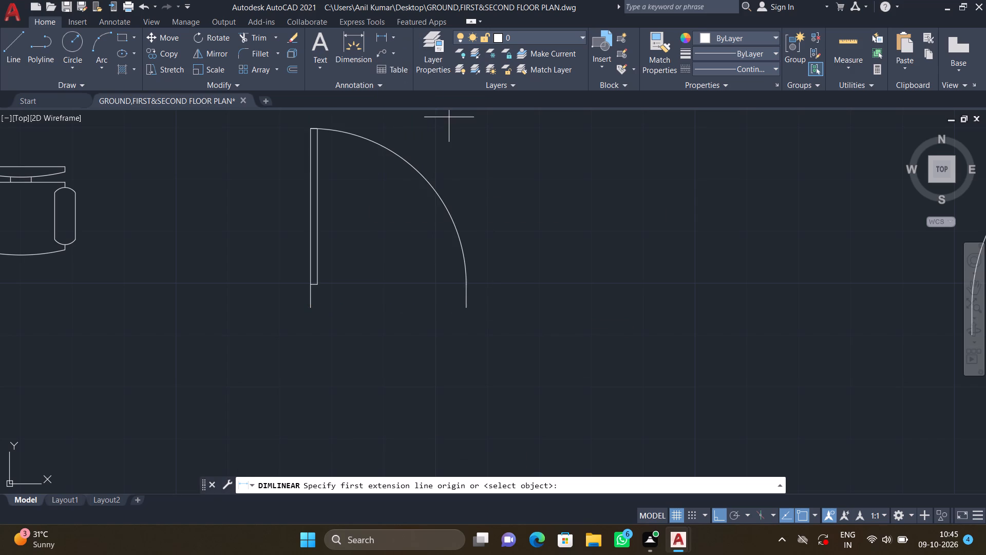
{"action": "left_click", "coordinate": [309, 303]}
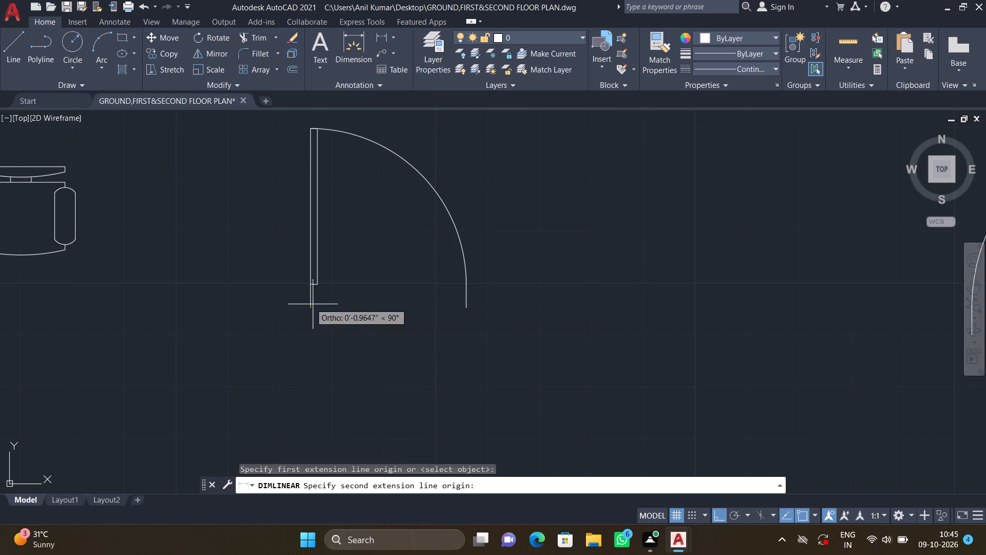
{"action": "left_click", "coordinate": [466, 304]}
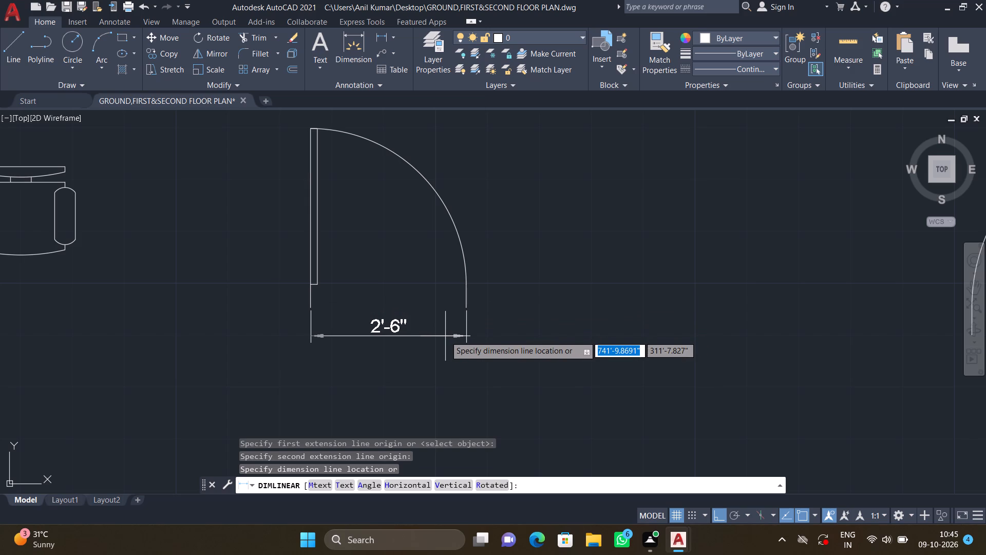
{"action": "key", "text": "Escape"}
Scale the mirrored door symbol to the east by reference from its south hinge-side endpoint, giving its opening width a new length of 2'6".
{"action": "scroll", "coordinate": [445, 335], "scroll_direction": "down", "scroll_amount": 4}
{"action": "middle_click_drag", "start_coordinate": [512, 362], "coordinate": [449, 344]}
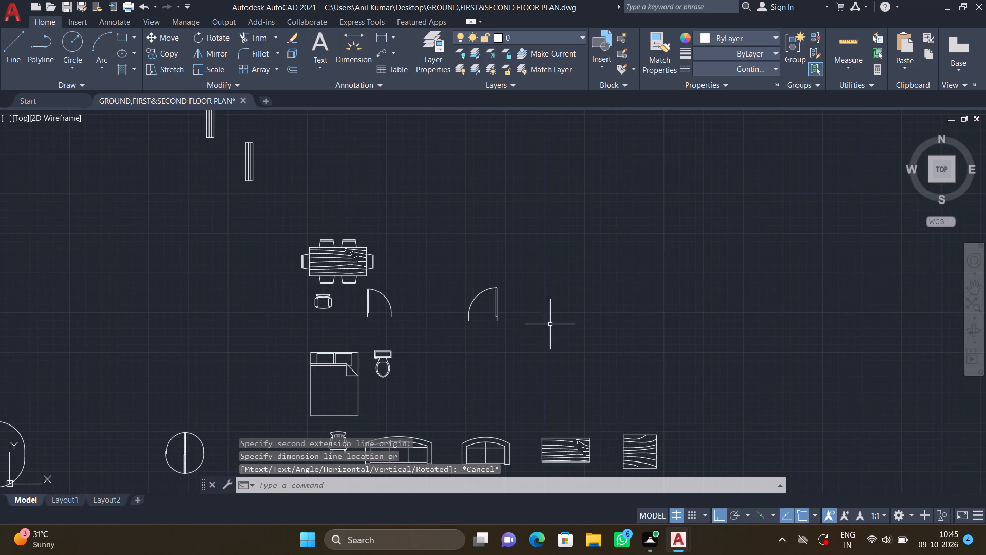
{"action": "middle_click_drag", "start_coordinate": [544, 324], "coordinate": [484, 321]}
{"action": "scroll", "coordinate": [466, 307], "scroll_direction": "up", "scroll_amount": 2}
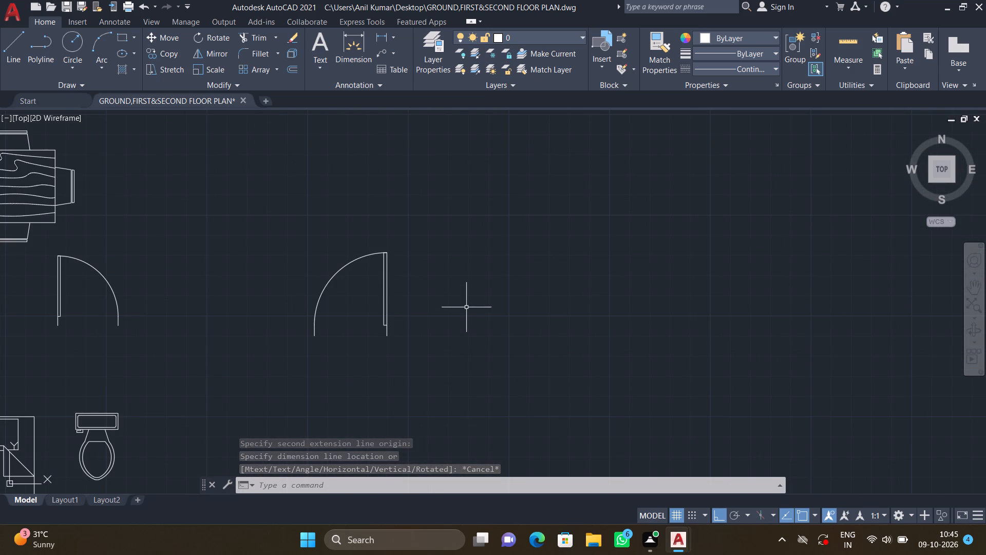
{"action": "type", "text": "SC"}
{"action": "key", "text": "Return"}
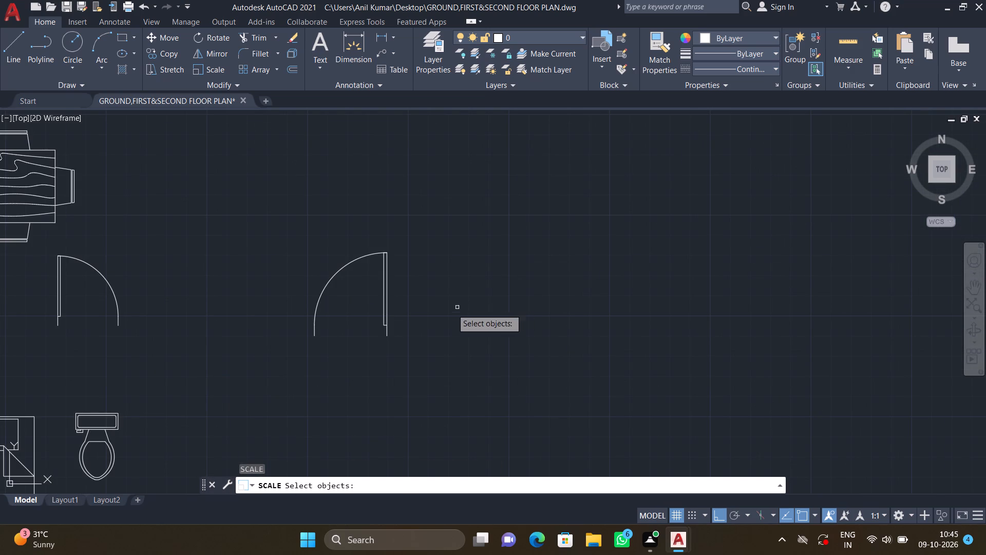
{"action": "scroll", "coordinate": [385, 297], "scroll_direction": "up", "scroll_amount": 1}
{"action": "left_click", "coordinate": [385, 297]}
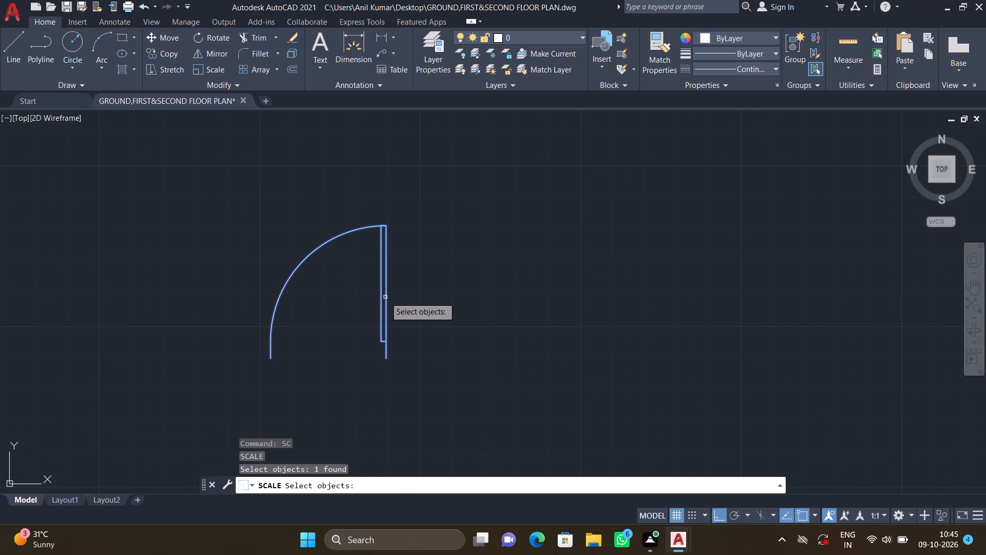
{"action": "key", "text": "Return"}
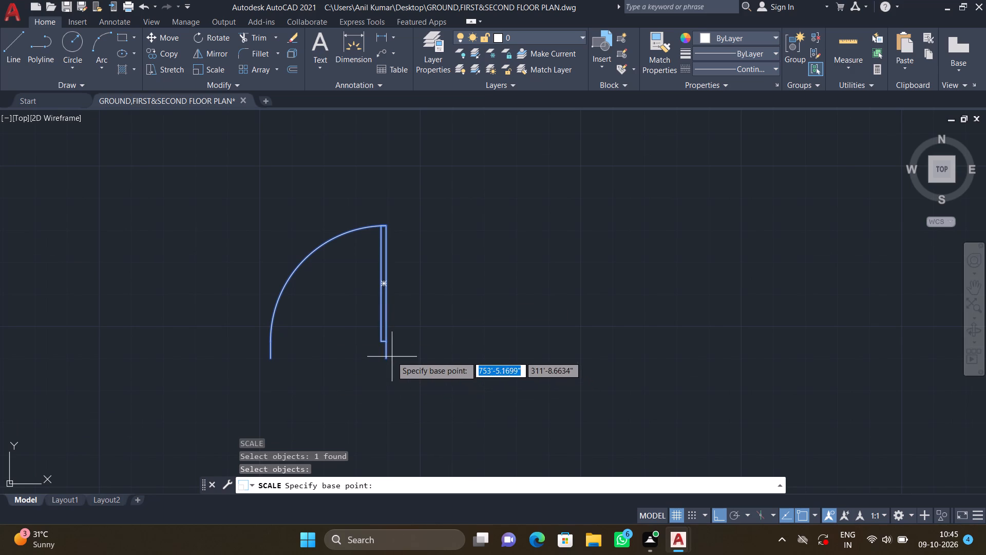
{"action": "left_click", "coordinate": [389, 355]}
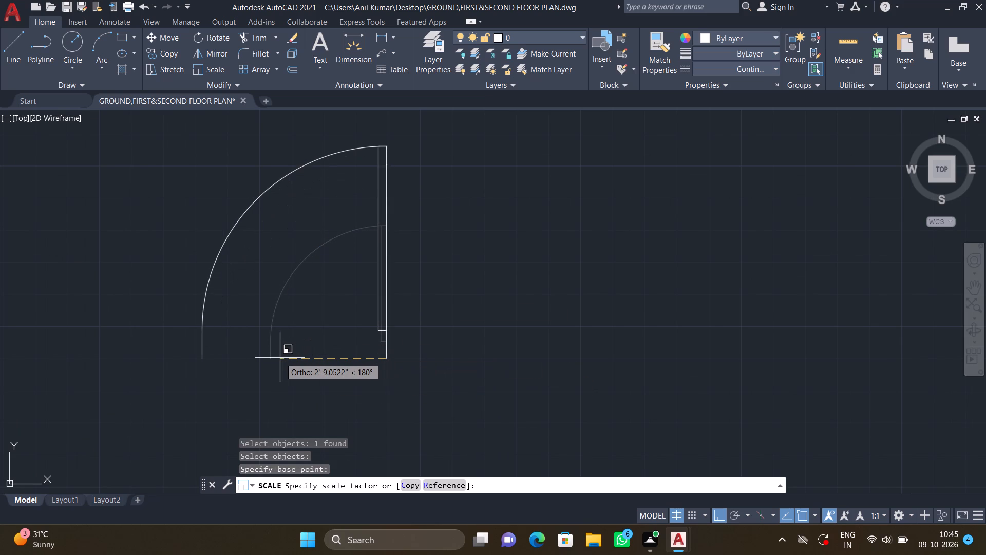
{"action": "key", "text": "r"}
{"action": "key", "text": "Return"}
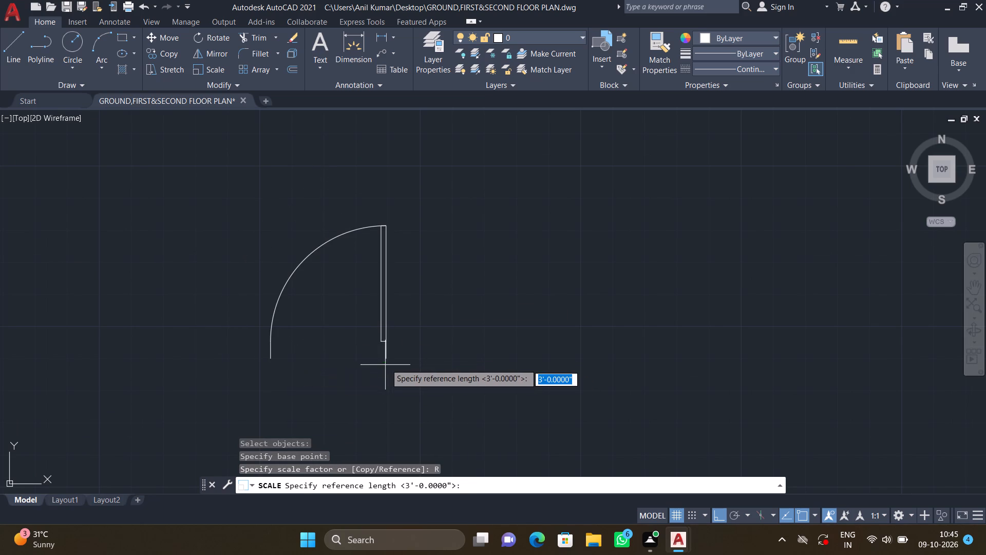
{"action": "left_click", "coordinate": [386, 358]}
{"action": "double_click", "coordinate": [272, 357]}
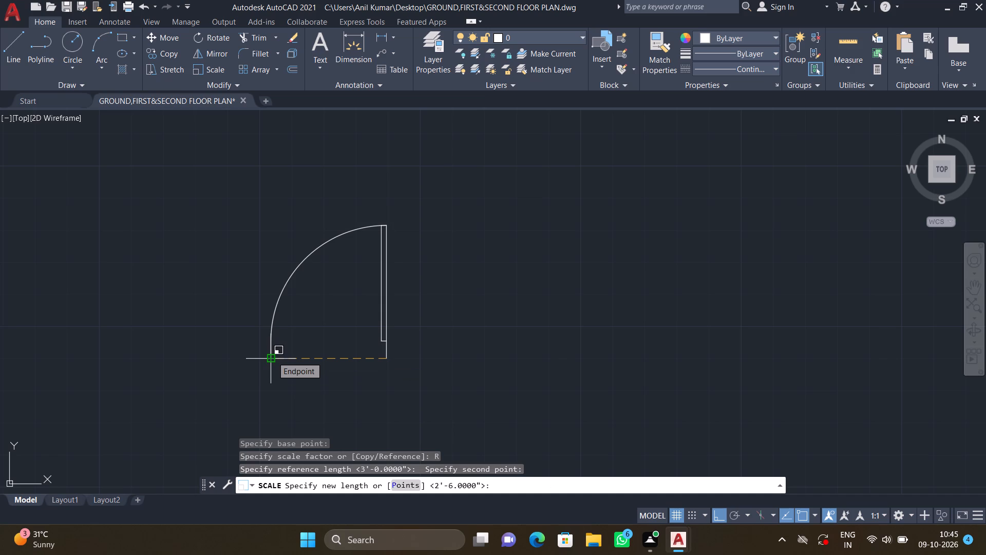
{"action": "type", "text": "2'"}
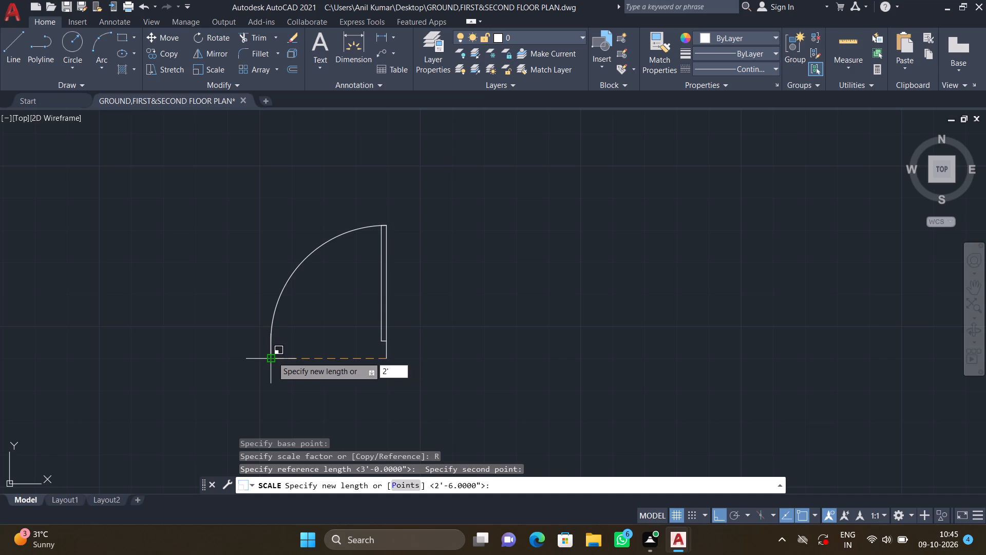
{"action": "key", "text": "6"}
{"action": "key", "text": "shift+quotedbl"}
{"action": "key", "text": "Return"}
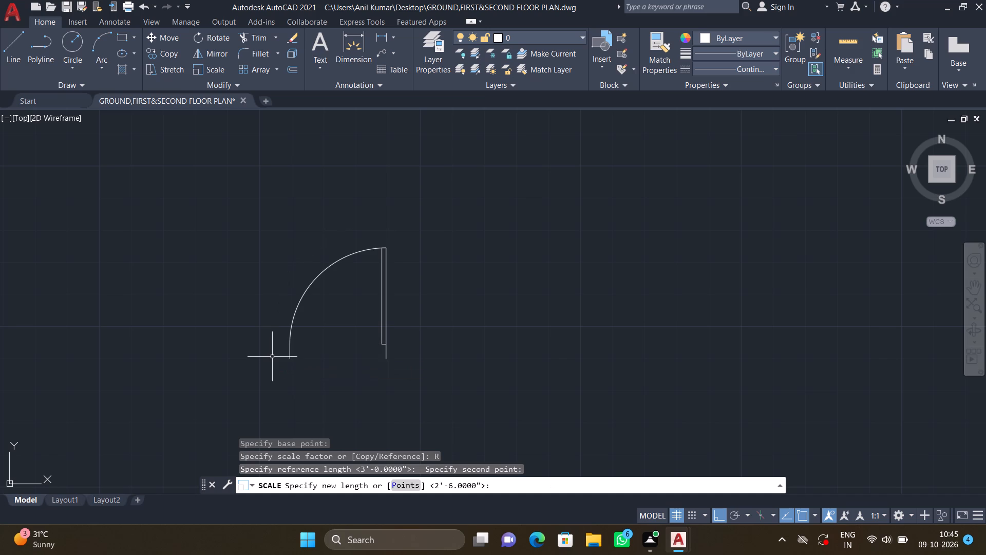
Check the rescaled mirrored door's opening width with a linear dimension between its two south endpoints, without placing the dimension.
{"action": "double_click", "coordinate": [392, 34]}
{"action": "left_click", "coordinate": [392, 38]}
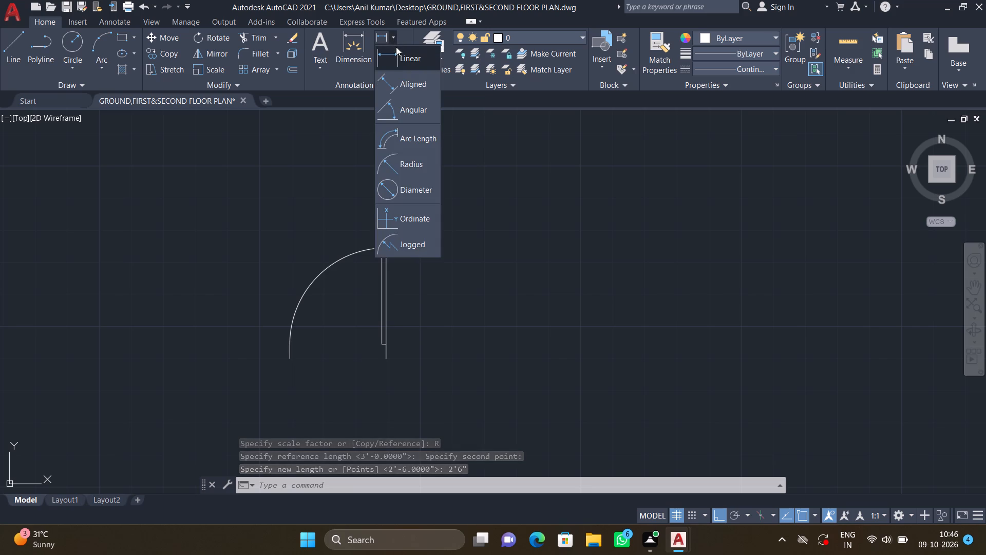
{"action": "left_click", "coordinate": [399, 57]}
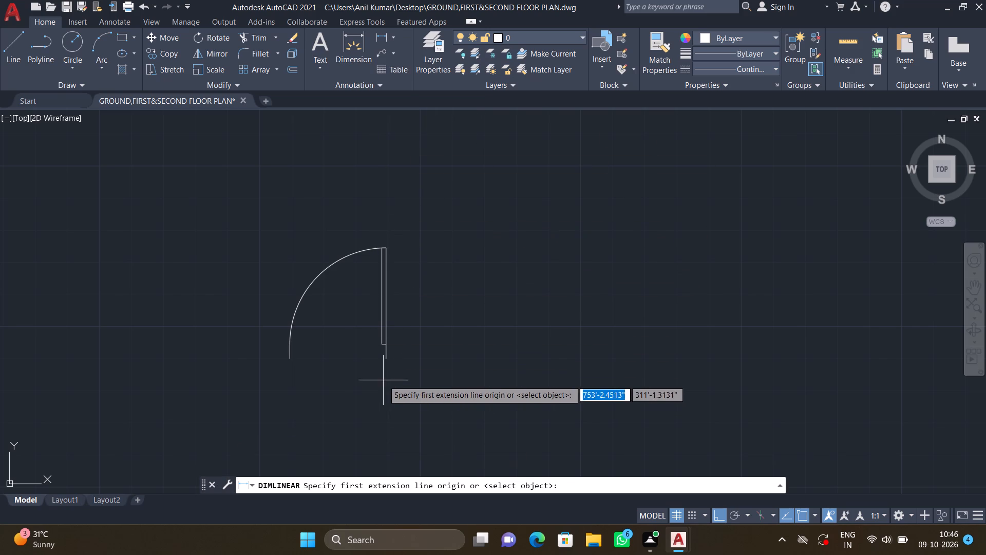
{"action": "left_click", "coordinate": [385, 358]}
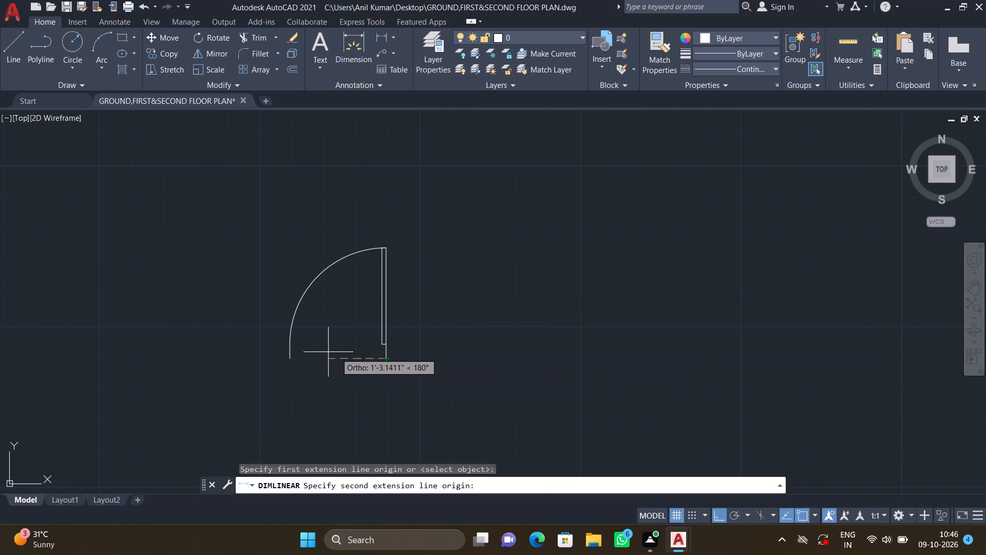
{"action": "left_click", "coordinate": [293, 357]}
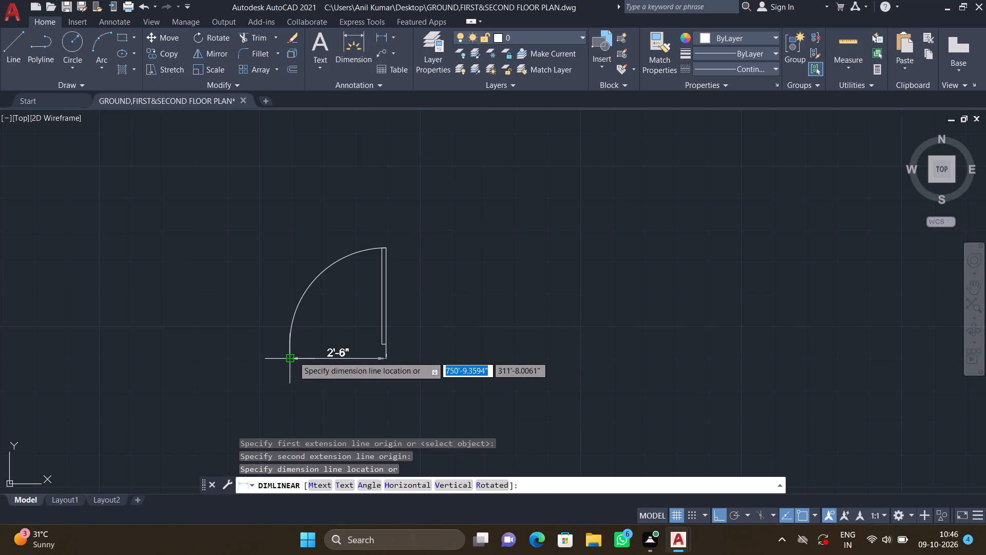
{"action": "key", "text": "Escape"}
With ortho off, copy the door symbol beside the dining chair from its south hinge-side endpoint to the west end of the narrow north room's opening.
{"action": "scroll", "coordinate": [298, 357], "scroll_direction": "down", "scroll_amount": 3}
{"action": "middle_click_drag", "start_coordinate": [280, 371], "coordinate": [418, 371]}
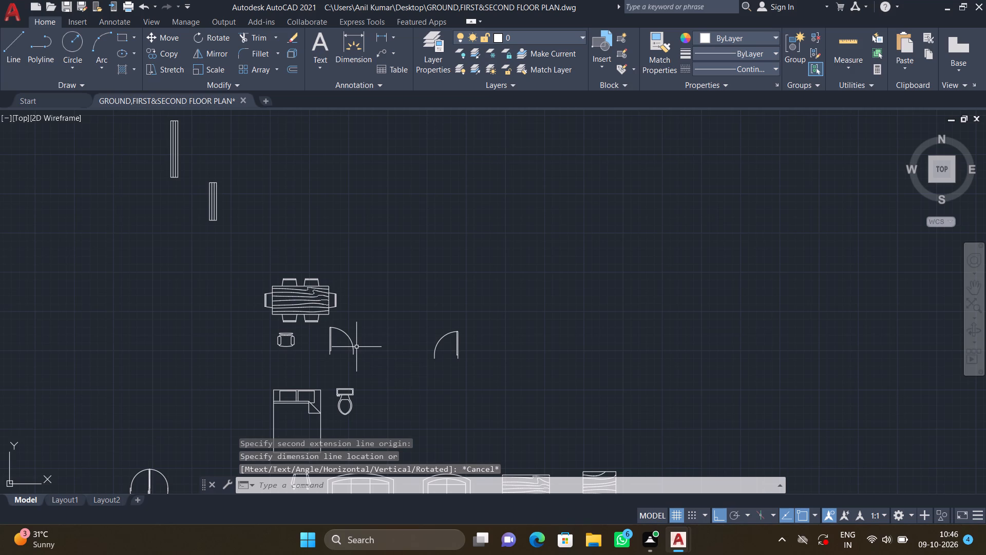
{"action": "type", "text": "CO"}
{"action": "key", "text": "Return"}
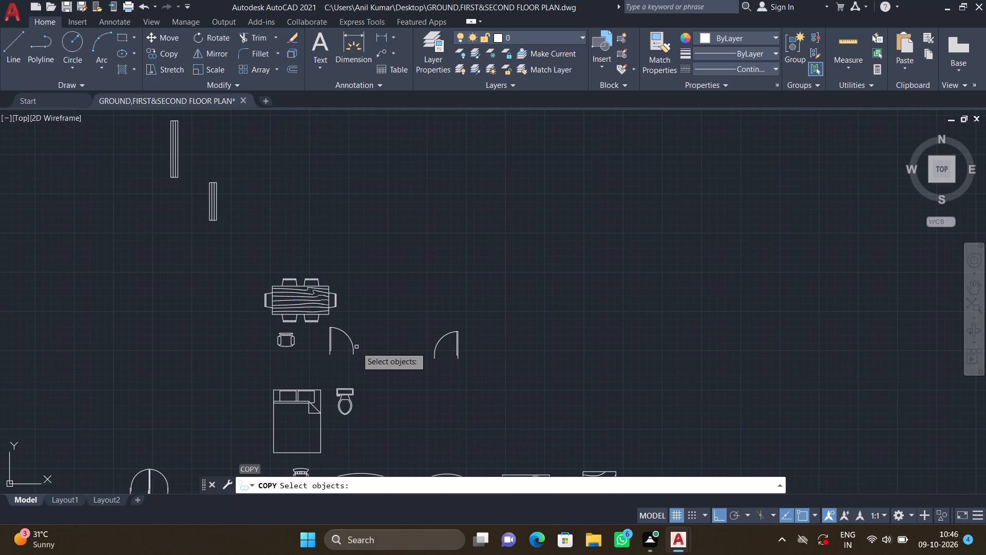
{"action": "key", "text": "F8"}
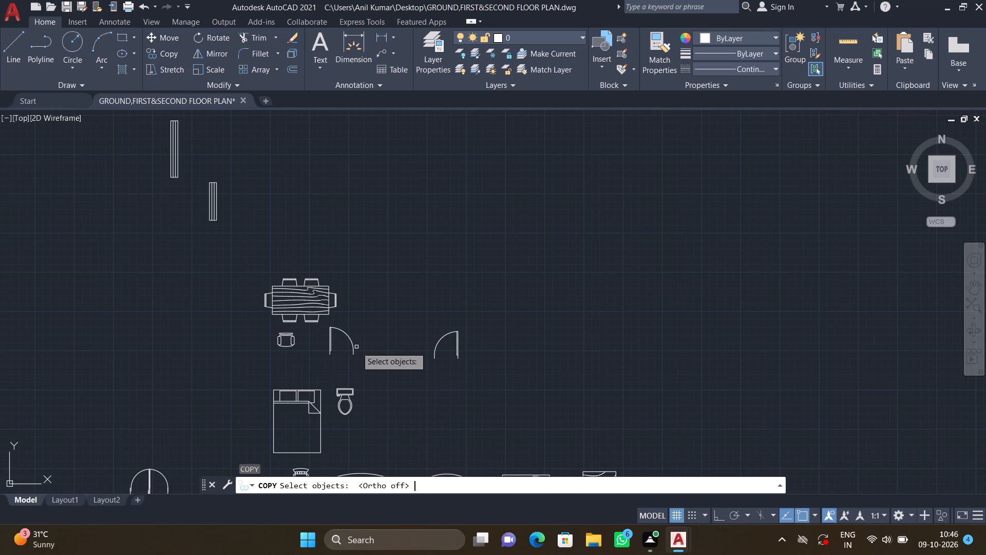
{"action": "left_click", "coordinate": [350, 341]}
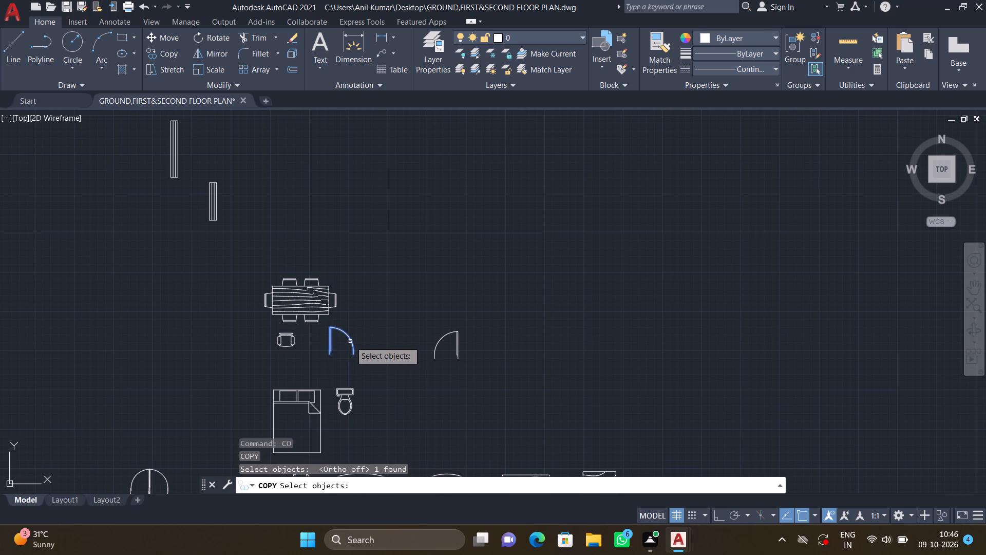
{"action": "key", "text": "Return"}
{"action": "scroll", "coordinate": [315, 368], "scroll_direction": "up", "scroll_amount": 1}
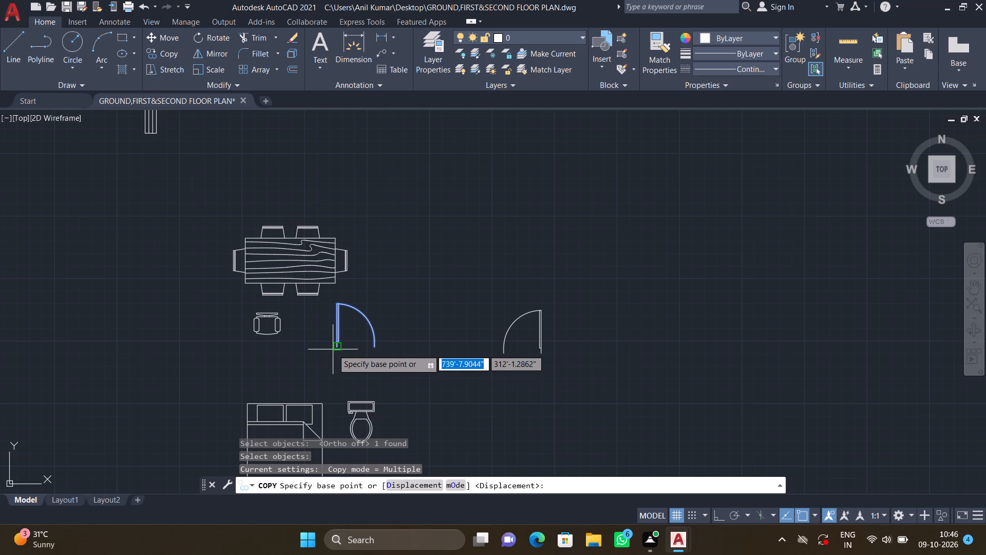
{"action": "left_click", "coordinate": [335, 347]}
{"action": "scroll", "coordinate": [529, 368], "scroll_direction": "down", "scroll_amount": 3}
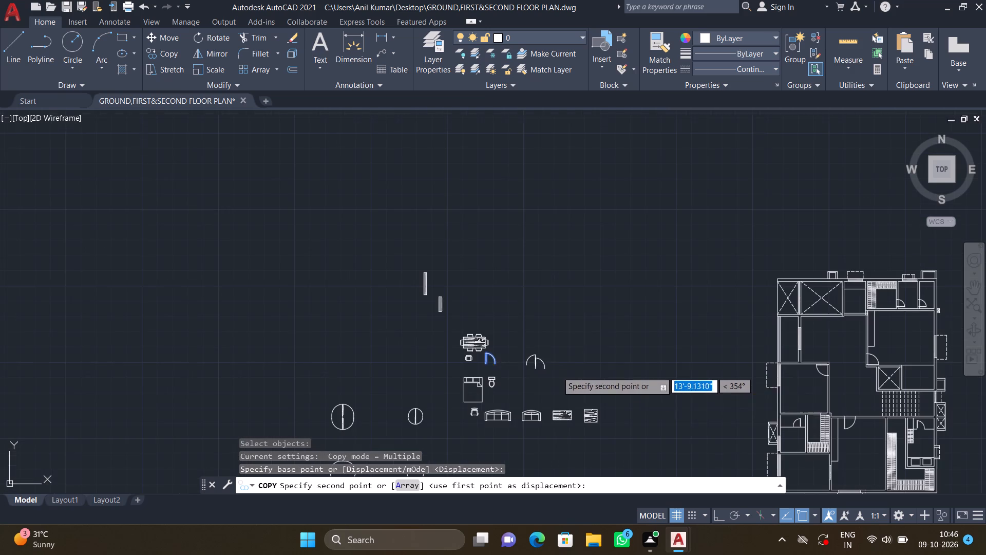
{"action": "middle_click_drag", "start_coordinate": [590, 357], "coordinate": [377, 295]}
{"action": "middle_click_drag", "start_coordinate": [605, 280], "coordinate": [461, 281]}
{"action": "scroll", "coordinate": [502, 250], "scroll_direction": "up", "scroll_amount": 3}
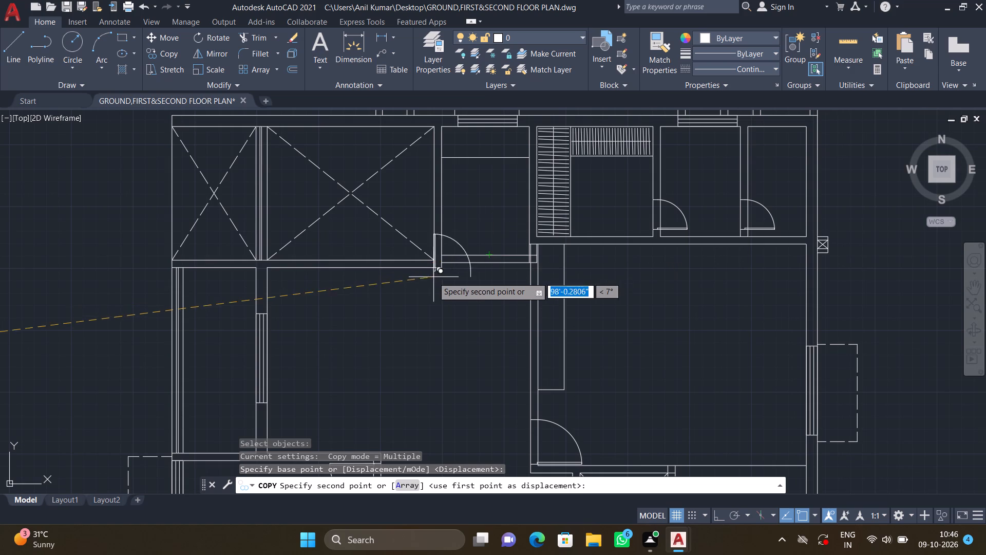
{"action": "scroll", "coordinate": [435, 269], "scroll_direction": "up", "scroll_amount": 1}
{"action": "middle_click_drag", "start_coordinate": [442, 270], "coordinate": [423, 311]}
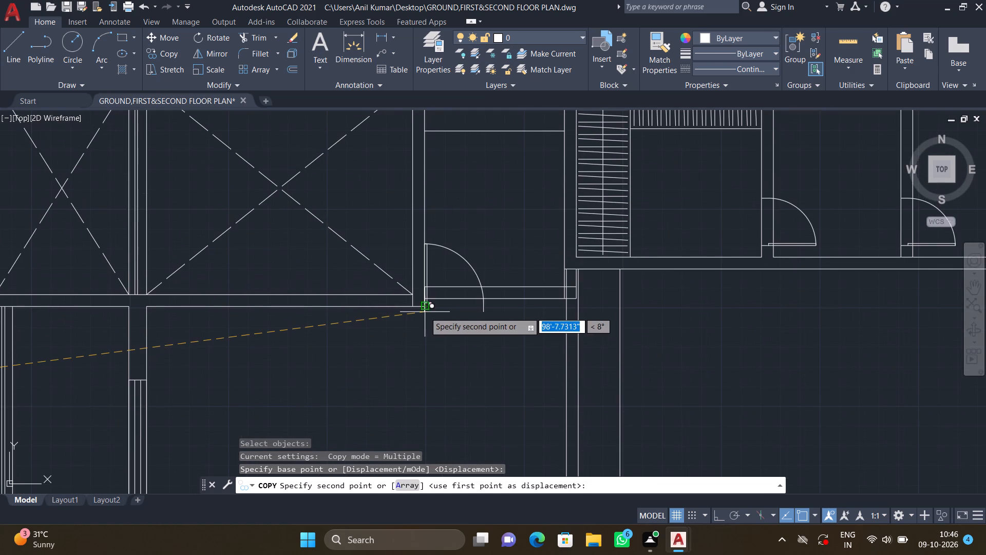
{"action": "scroll", "coordinate": [431, 315], "scroll_direction": "up", "scroll_amount": 2}
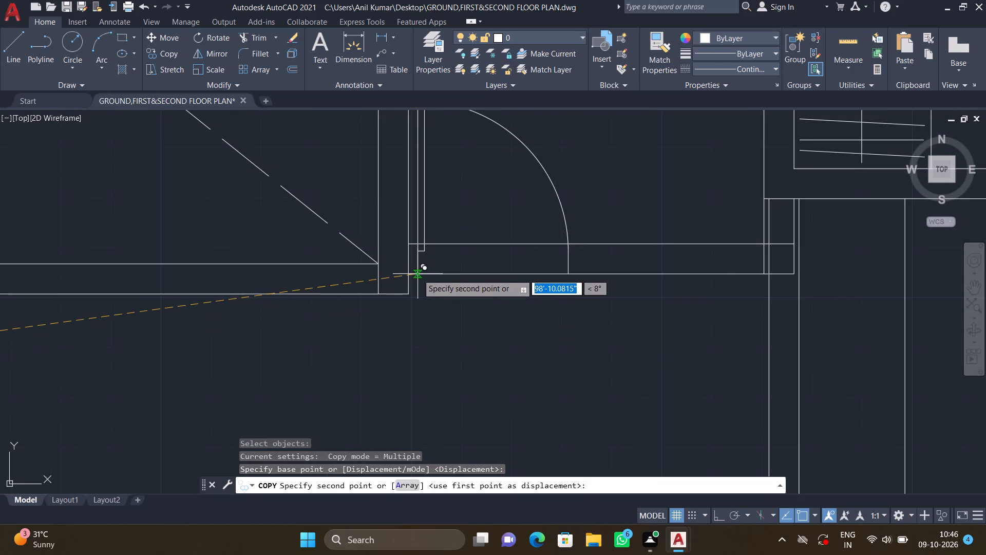
{"action": "scroll", "coordinate": [416, 275], "scroll_direction": "up", "scroll_amount": 1}
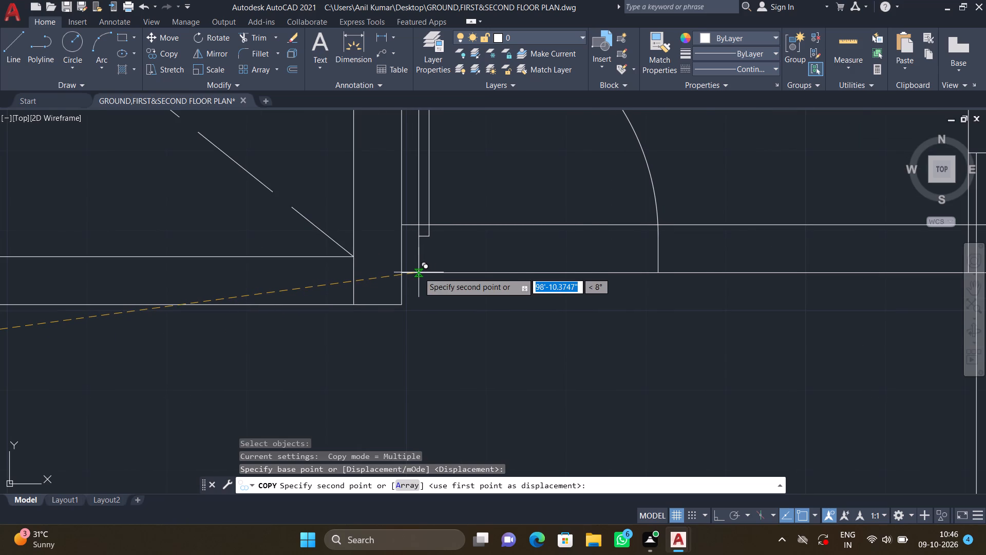
{"action": "double_click", "coordinate": [418, 272]}
{"action": "key", "text": "Return"}
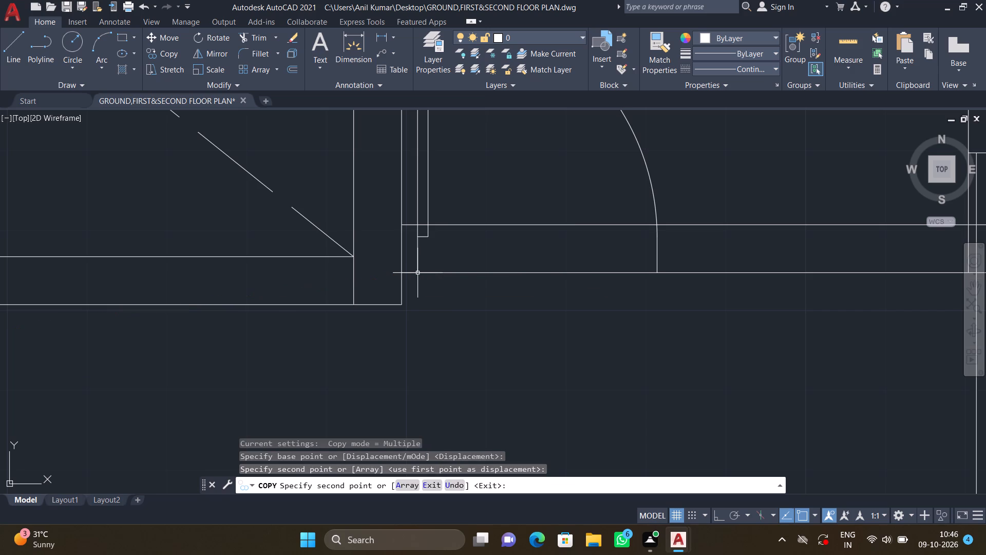
Copy the mirrored door symbol from its south hinge-side endpoint to the east end of the same north room opening, facing the first door.
{"action": "scroll", "coordinate": [415, 284], "scroll_direction": "down", "scroll_amount": 2}
{"action": "scroll", "coordinate": [430, 289], "scroll_direction": "up", "scroll_amount": 4}
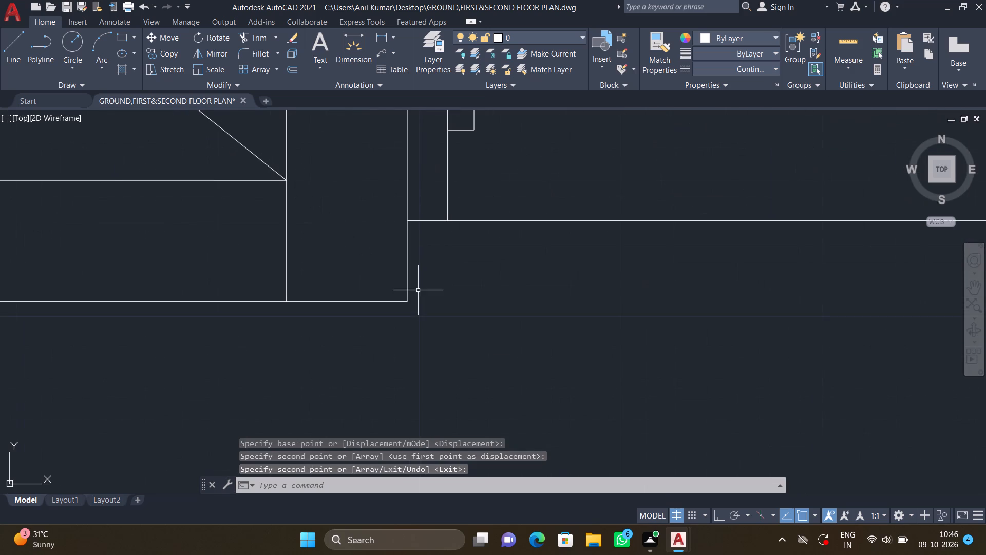
{"action": "scroll", "coordinate": [470, 199], "scroll_direction": "up", "scroll_amount": 3}
{"action": "scroll", "coordinate": [422, 257], "scroll_direction": "up", "scroll_amount": 2}
{"action": "scroll", "coordinate": [423, 260], "scroll_direction": "down", "scroll_amount": 6}
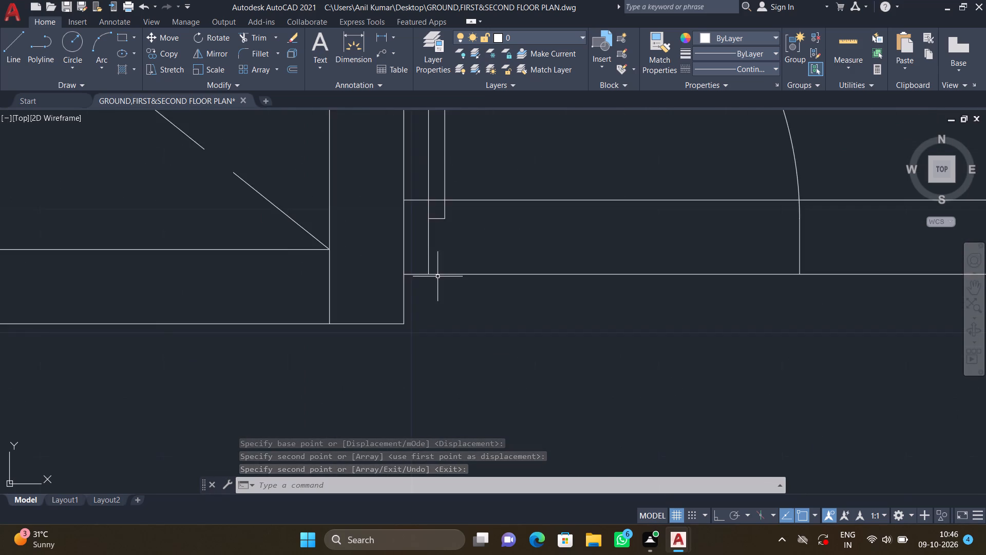
{"action": "scroll", "coordinate": [438, 276], "scroll_direction": "down", "scroll_amount": 5}
{"action": "middle_click_drag", "start_coordinate": [361, 310], "coordinate": [460, 309]}
{"action": "scroll", "coordinate": [460, 309], "scroll_direction": "down", "scroll_amount": 2}
{"action": "middle_click_drag", "start_coordinate": [259, 295], "coordinate": [316, 280]}
{"action": "scroll", "coordinate": [315, 280], "scroll_direction": "down", "scroll_amount": 4}
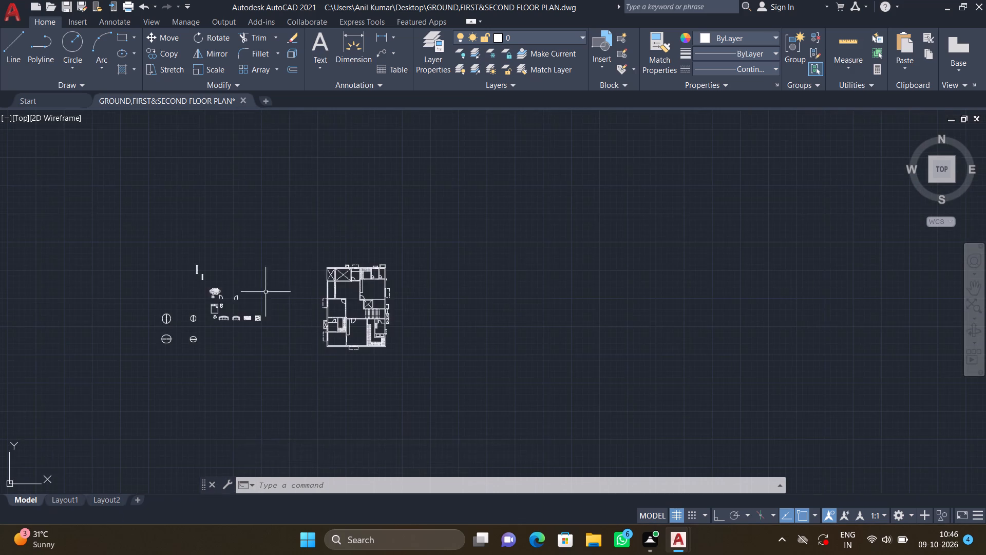
{"action": "middle_click_drag", "start_coordinate": [253, 297], "coordinate": [314, 294]}
{"action": "scroll", "coordinate": [294, 295], "scroll_direction": "up", "scroll_amount": 7}
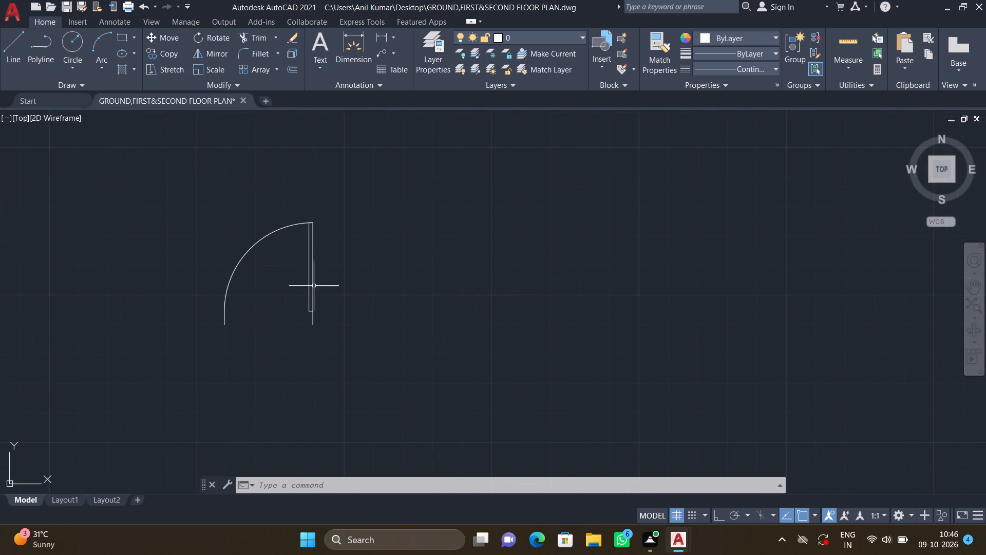
{"action": "scroll", "coordinate": [323, 277], "scroll_direction": "up", "scroll_amount": 1}
{"action": "type", "text": "CO"}
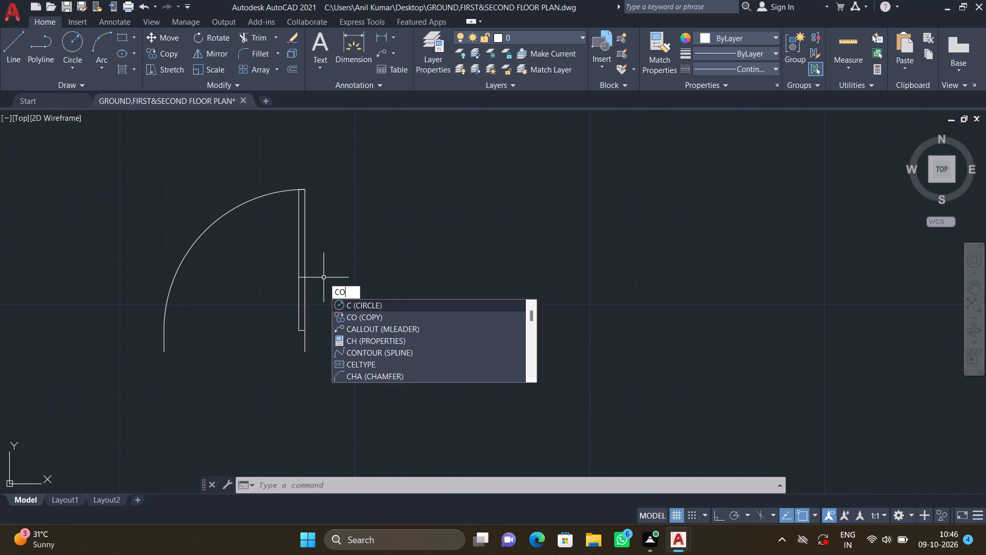
{"action": "key", "text": "Return"}
{"action": "left_click", "coordinate": [305, 268]}
{"action": "key", "text": "Return"}
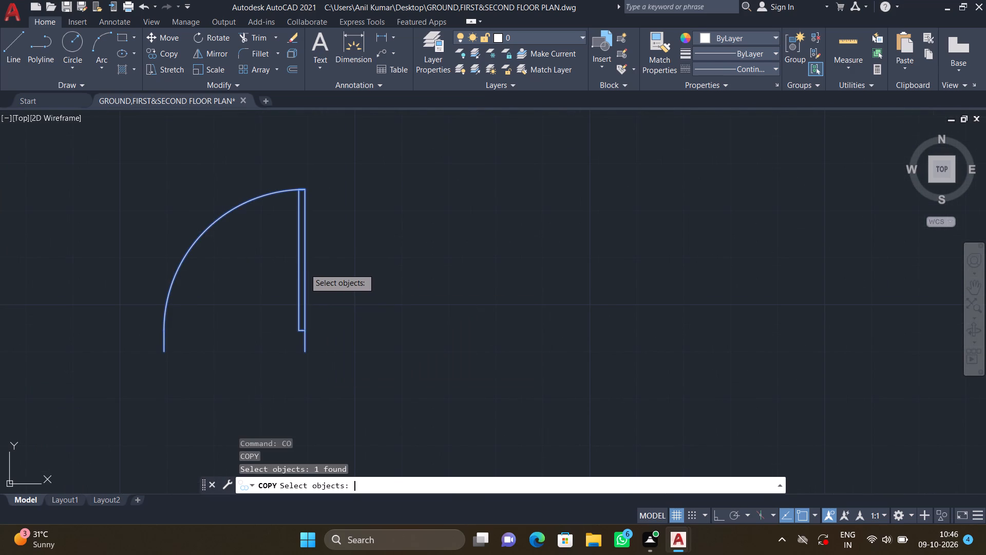
{"action": "left_click", "coordinate": [305, 351]}
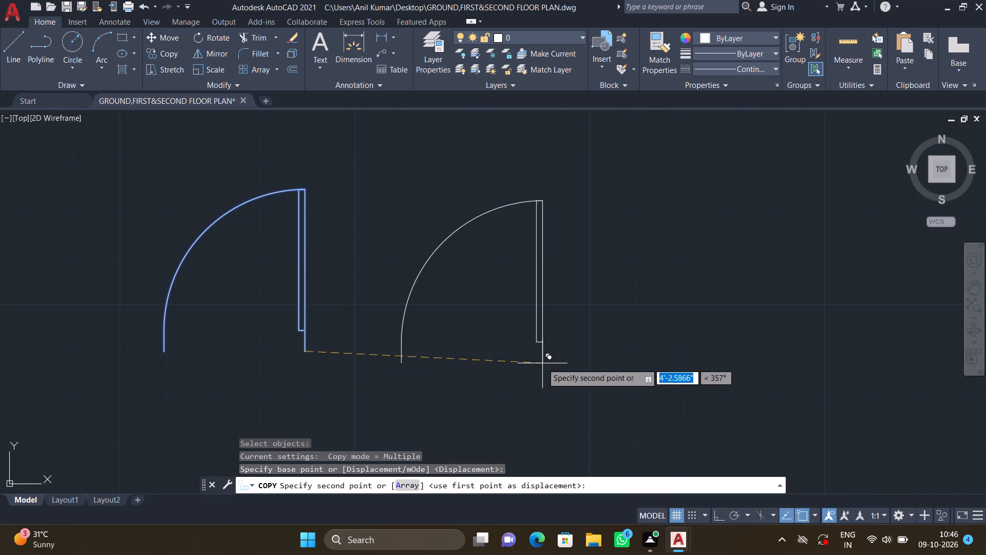
{"action": "scroll", "coordinate": [543, 363], "scroll_direction": "down", "scroll_amount": 3}
{"action": "middle_click_drag", "start_coordinate": [575, 356], "coordinate": [368, 255]}
{"action": "scroll", "coordinate": [367, 254], "scroll_direction": "down", "scroll_amount": 3}
{"action": "middle_click_drag", "start_coordinate": [557, 322], "coordinate": [445, 322]}
{"action": "scroll", "coordinate": [445, 322], "scroll_direction": "down", "scroll_amount": 1}
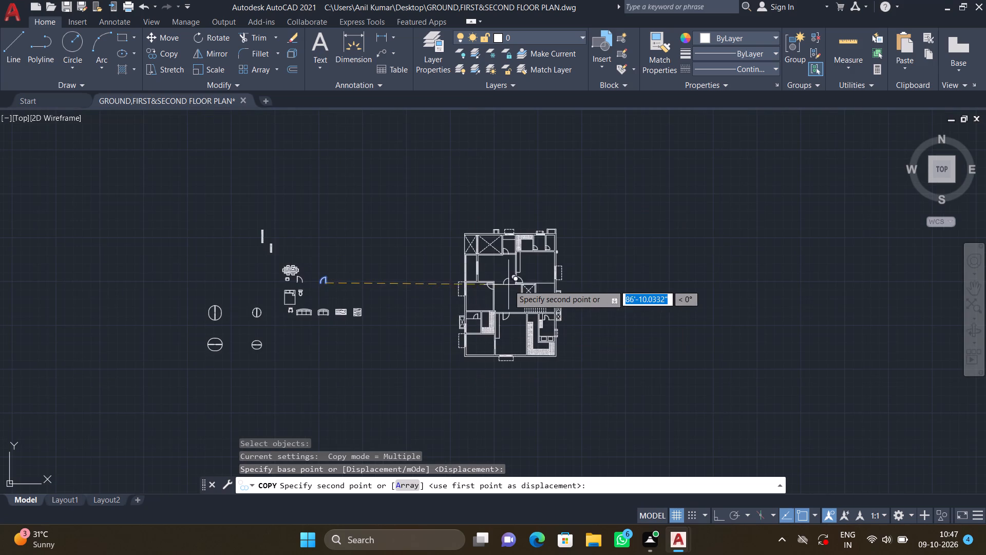
{"action": "scroll", "coordinate": [511, 286], "scroll_direction": "up", "scroll_amount": 3}
{"action": "middle_click_drag", "start_coordinate": [518, 242], "coordinate": [481, 372]}
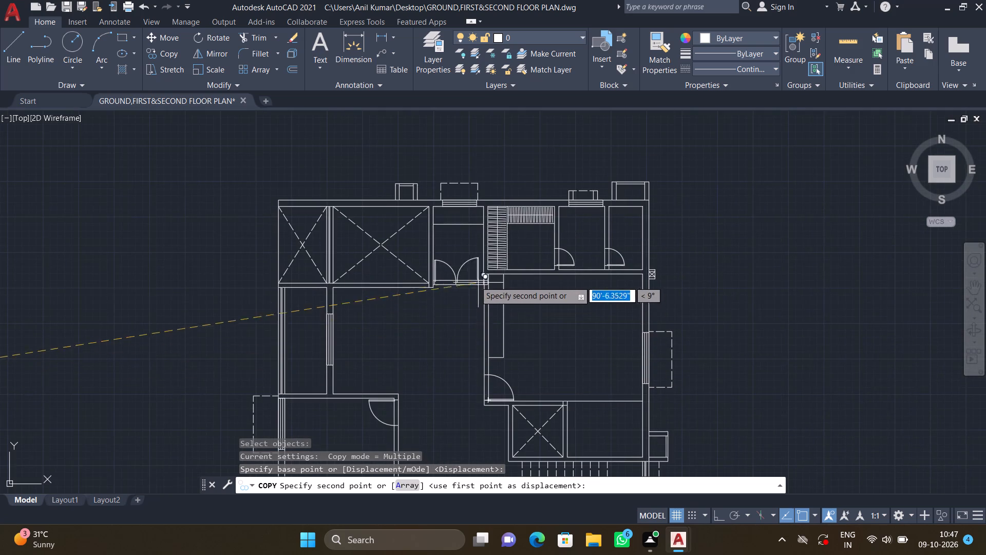
{"action": "scroll", "coordinate": [472, 280], "scroll_direction": "up", "scroll_amount": 5}
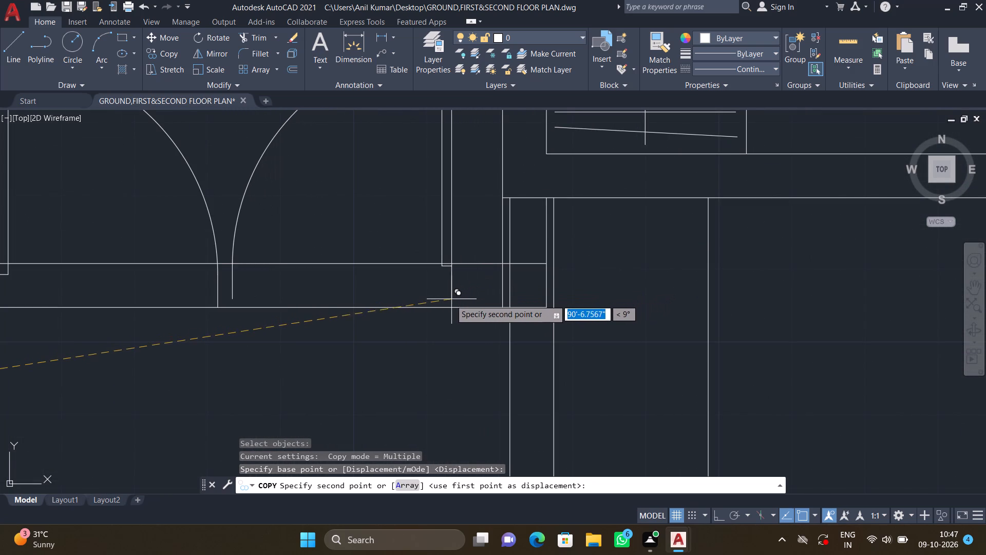
{"action": "middle_click_drag", "start_coordinate": [459, 303], "coordinate": [524, 308]}
{"action": "scroll", "coordinate": [533, 311], "scroll_direction": "up", "scroll_amount": 1}
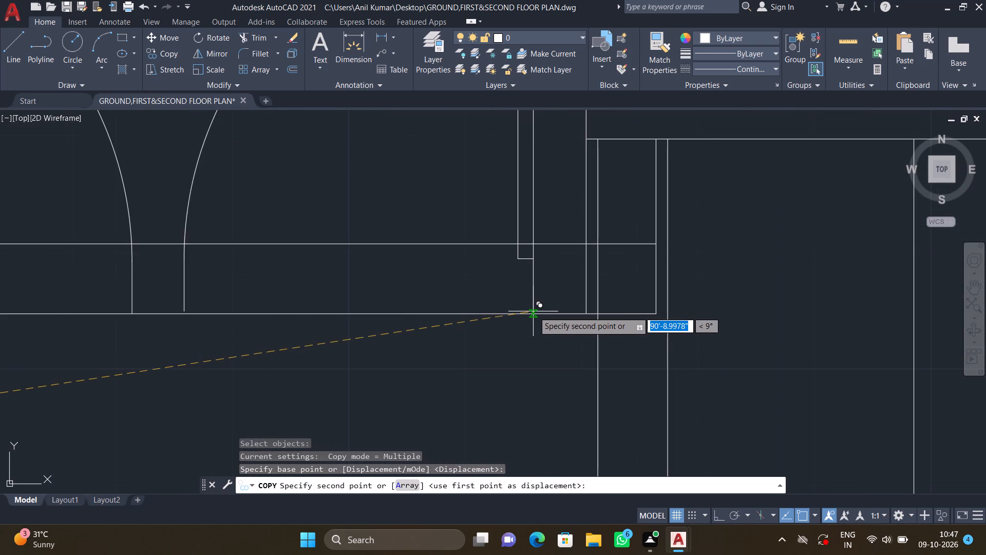
{"action": "scroll", "coordinate": [559, 310], "scroll_direction": "up", "scroll_amount": 1}
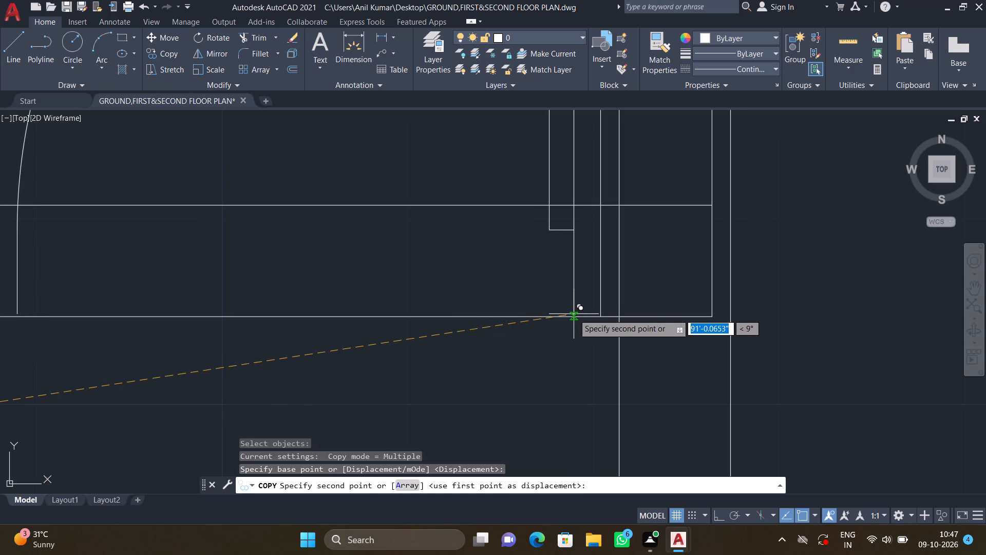
{"action": "double_click", "coordinate": [561, 317]}
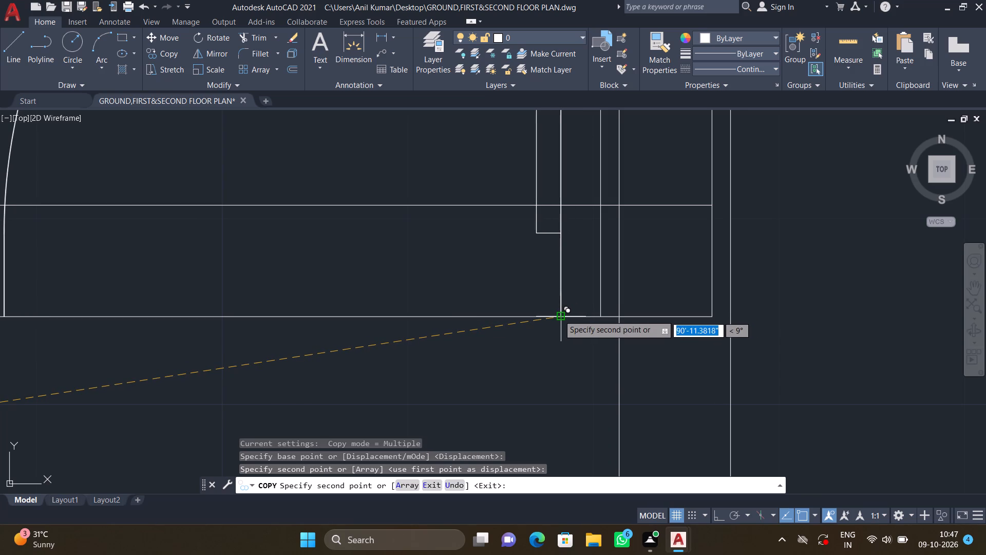
{"action": "key", "text": "Return"}
With ortho on, move the west door symbol east from its arc's south endpoint, leaving about 1.7" between it and the east door.
{"action": "scroll", "coordinate": [478, 344], "scroll_direction": "down", "scroll_amount": 1}
{"action": "scroll", "coordinate": [566, 333], "scroll_direction": "up", "scroll_amount": 3}
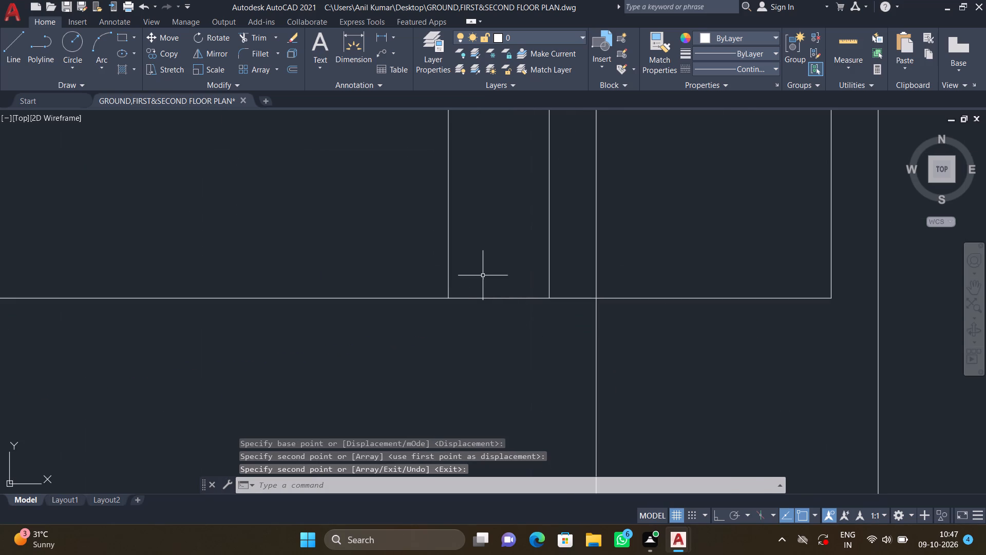
{"action": "scroll", "coordinate": [442, 293], "scroll_direction": "up", "scroll_amount": 3}
{"action": "scroll", "coordinate": [481, 309], "scroll_direction": "up", "scroll_amount": 4}
{"action": "scroll", "coordinate": [451, 313], "scroll_direction": "down", "scroll_amount": 5}
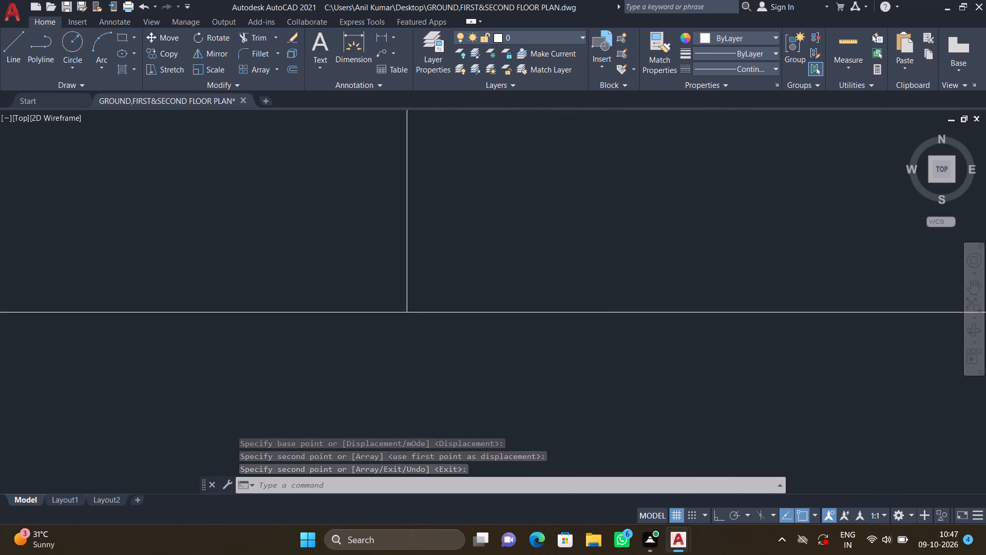
{"action": "scroll", "coordinate": [455, 313], "scroll_direction": "down", "scroll_amount": 2}
{"action": "scroll", "coordinate": [396, 323], "scroll_direction": "down", "scroll_amount": 5}
{"action": "middle_click_drag", "start_coordinate": [383, 345], "coordinate": [508, 317]}
{"action": "scroll", "coordinate": [394, 301], "scroll_direction": "up", "scroll_amount": 3}
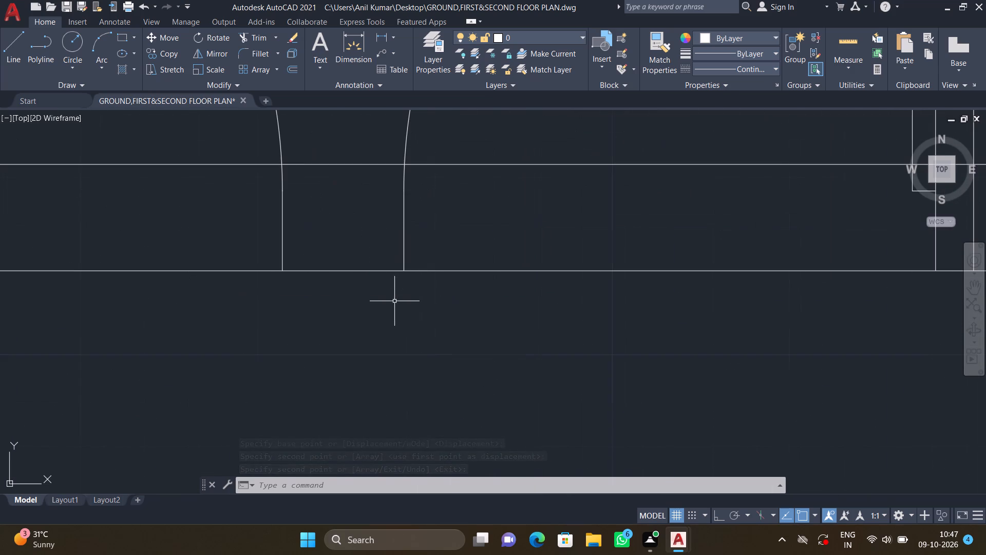
{"action": "scroll", "coordinate": [398, 256], "scroll_direction": "up", "scroll_amount": 2}
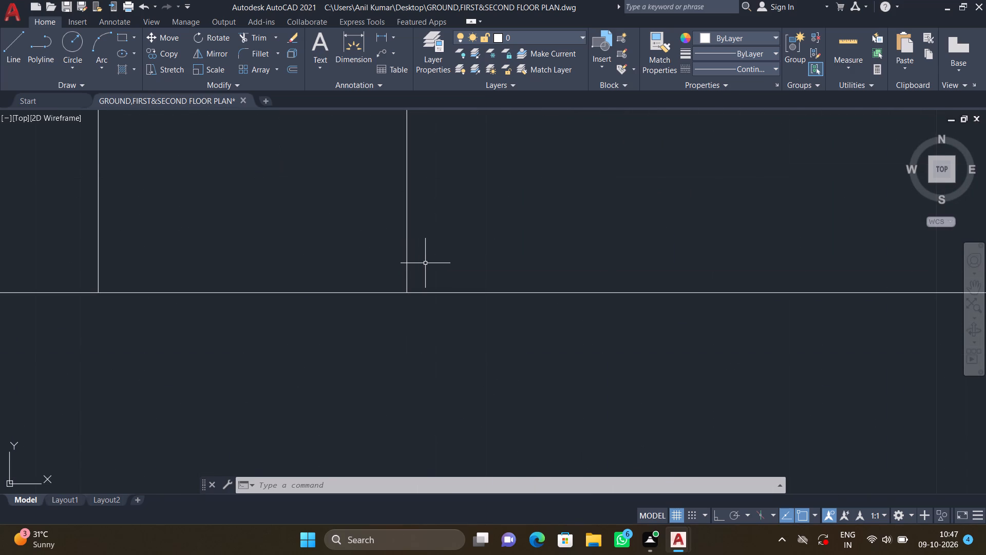
{"action": "key", "text": "m"}
{"action": "key", "text": "Return"}
{"action": "middle_click_drag", "start_coordinate": [370, 295], "coordinate": [478, 299]}
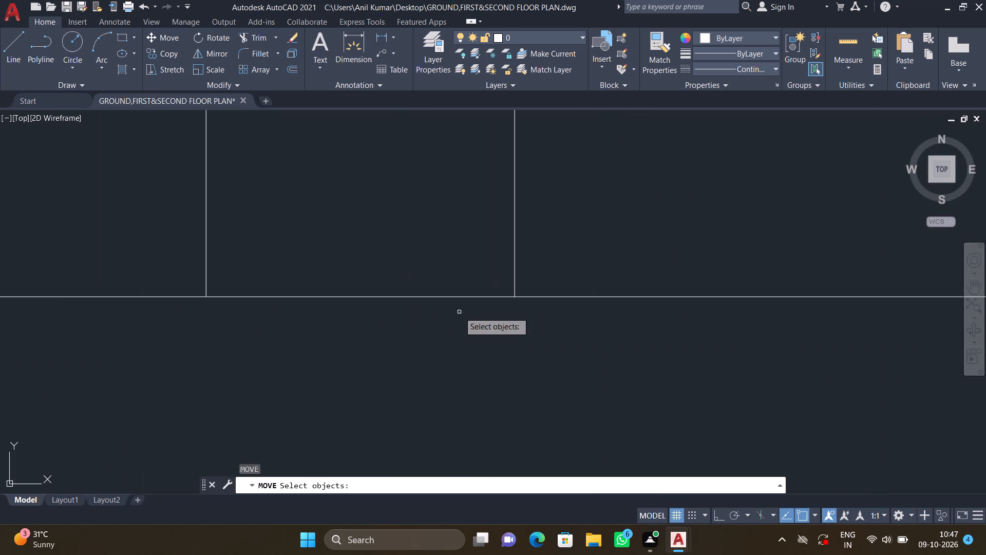
{"action": "scroll", "coordinate": [387, 318], "scroll_direction": "down", "scroll_amount": 2}
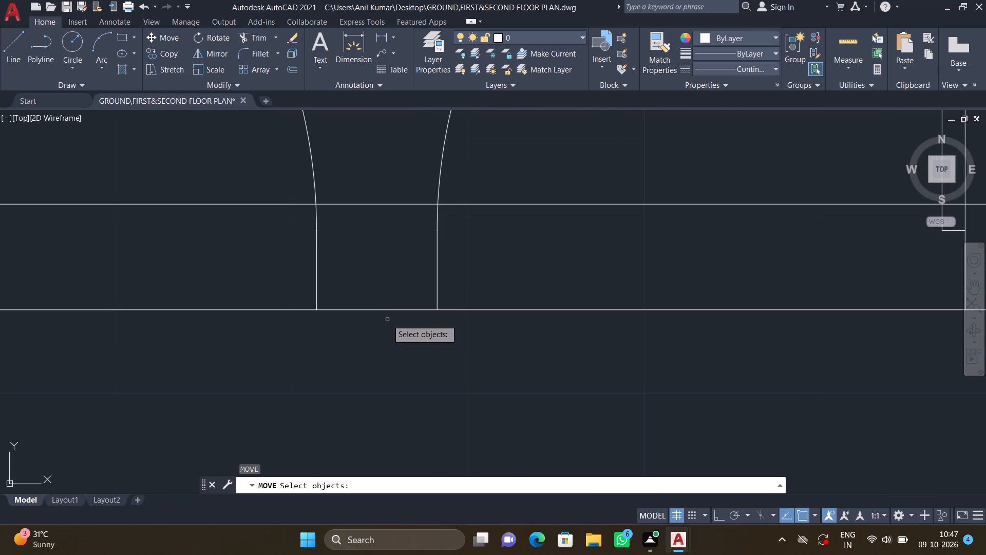
{"action": "key", "text": "F8"}
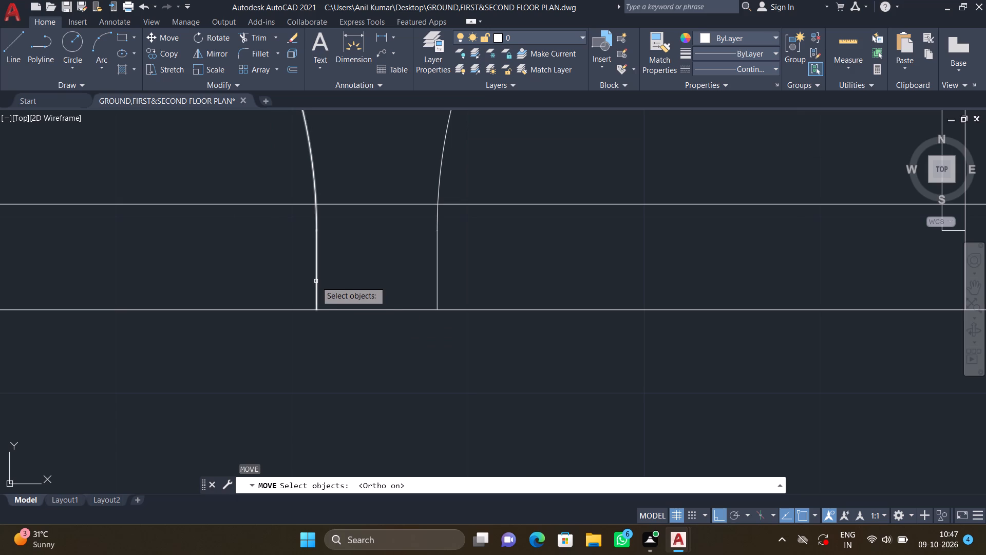
{"action": "left_click", "coordinate": [316, 281]}
{"action": "key", "text": "Return"}
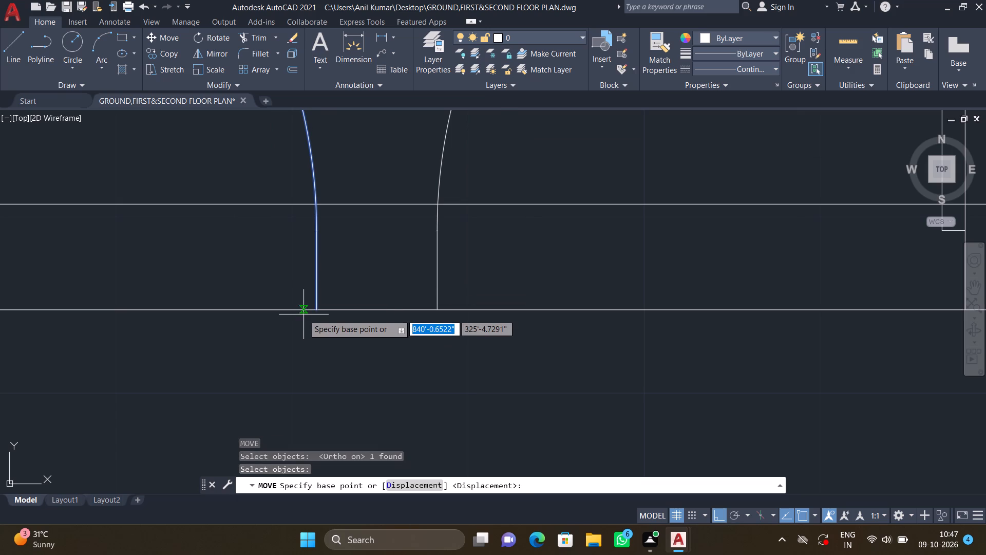
{"action": "scroll", "coordinate": [311, 324], "scroll_direction": "up", "scroll_amount": 1}
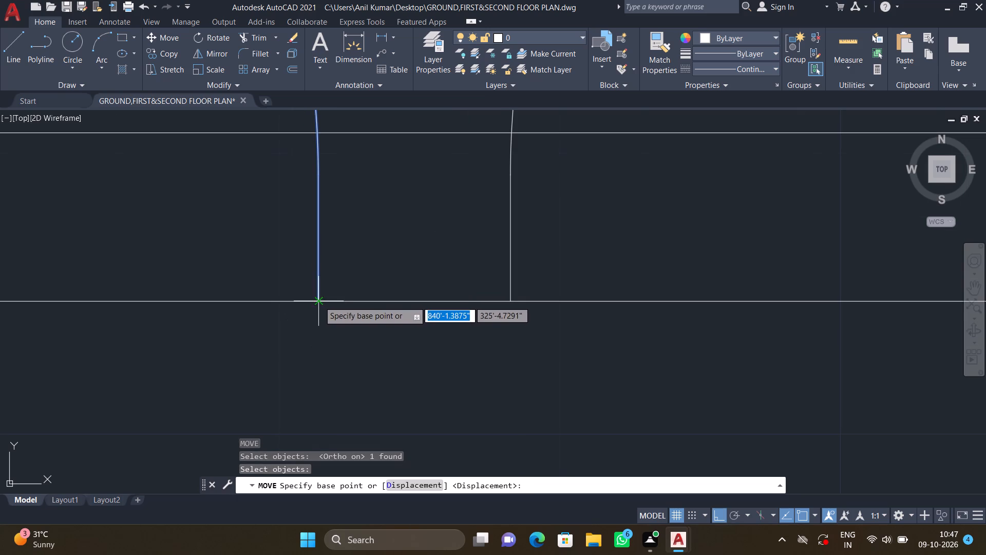
{"action": "double_click", "coordinate": [319, 301]}
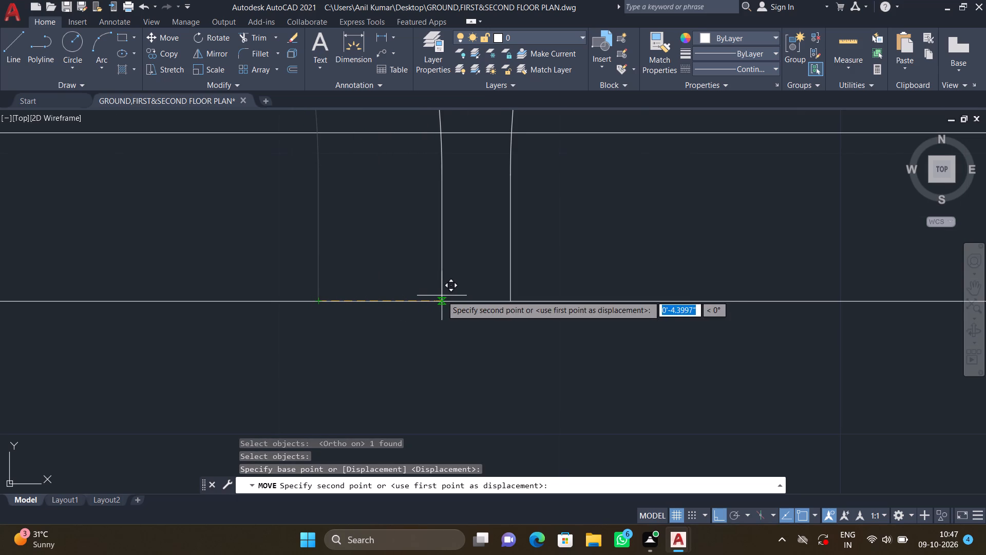
{"action": "left_click", "coordinate": [463, 295]}
{"action": "scroll", "coordinate": [463, 295], "scroll_direction": "up", "scroll_amount": 1}
{"action": "left_click", "coordinate": [464, 295]}
{"action": "scroll", "coordinate": [444, 340], "scroll_direction": "down", "scroll_amount": 5}
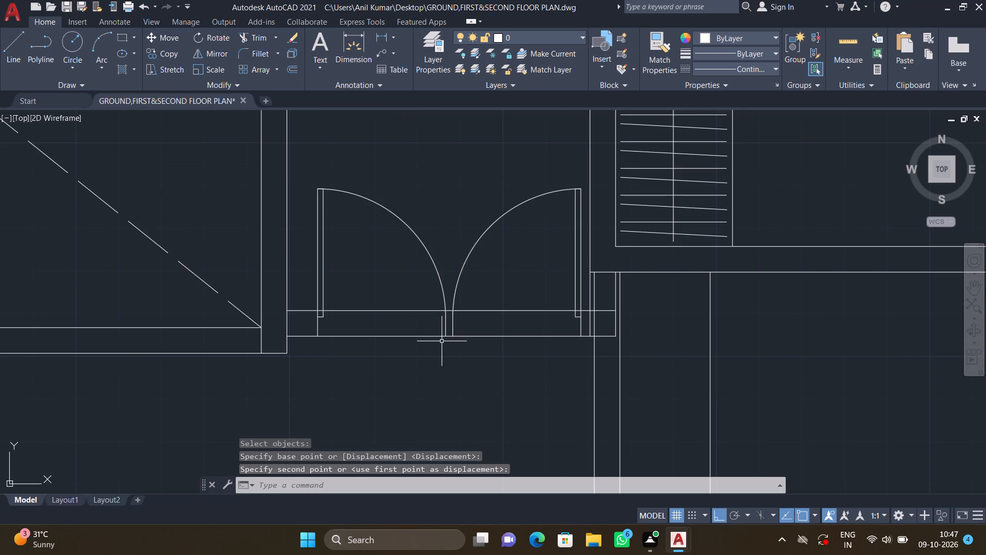
Move the east door symbol west from its arc's south endpoint to the west door's arc endpoint, so the two leaves meet.
{"action": "middle_click_drag", "start_coordinate": [434, 358], "coordinate": [419, 347]}
{"action": "scroll", "coordinate": [442, 320], "scroll_direction": "up", "scroll_amount": 3}
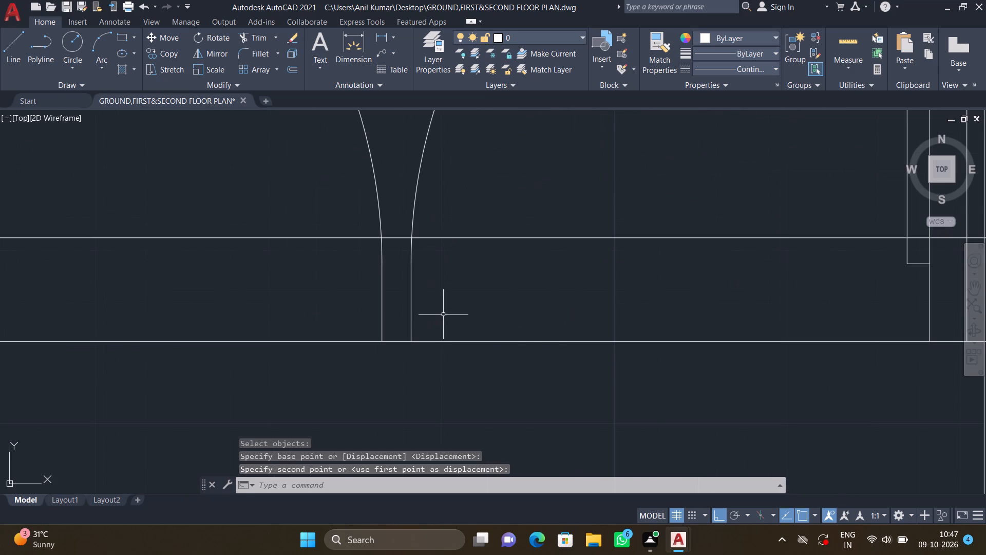
{"action": "key", "text": "m"}
{"action": "key", "text": "Return"}
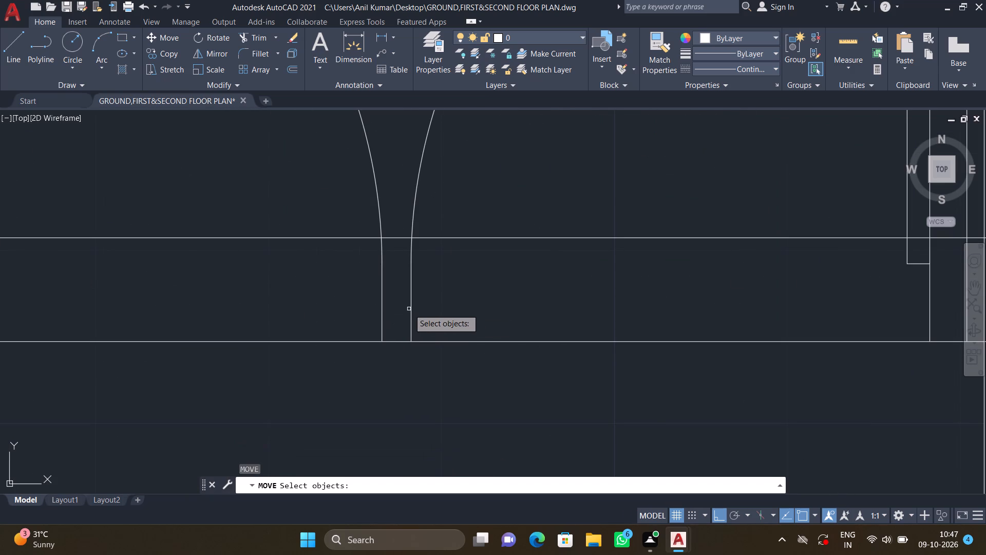
{"action": "left_click", "coordinate": [411, 309]}
{"action": "key", "text": "Return"}
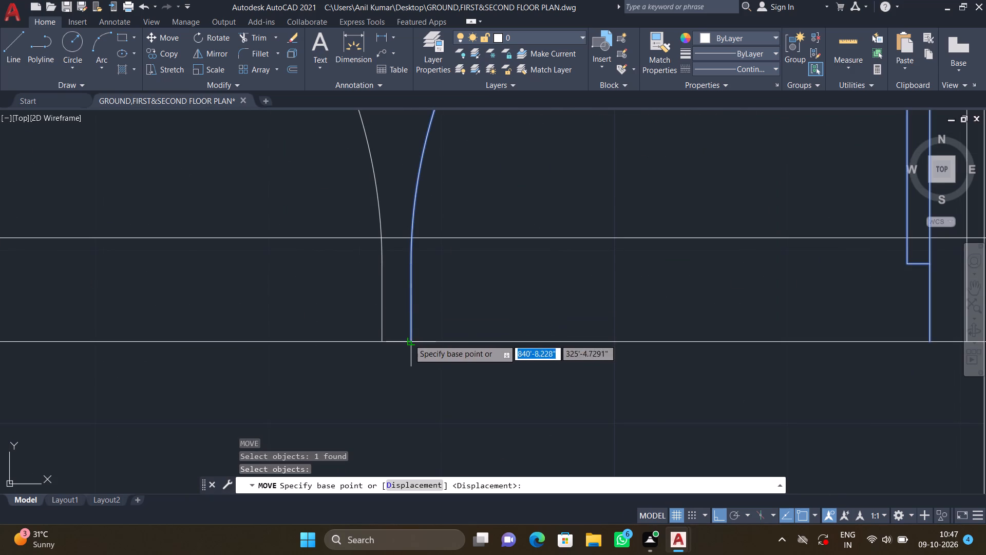
{"action": "scroll", "coordinate": [409, 340], "scroll_direction": "up", "scroll_amount": 2}
{"action": "left_click", "coordinate": [409, 337]}
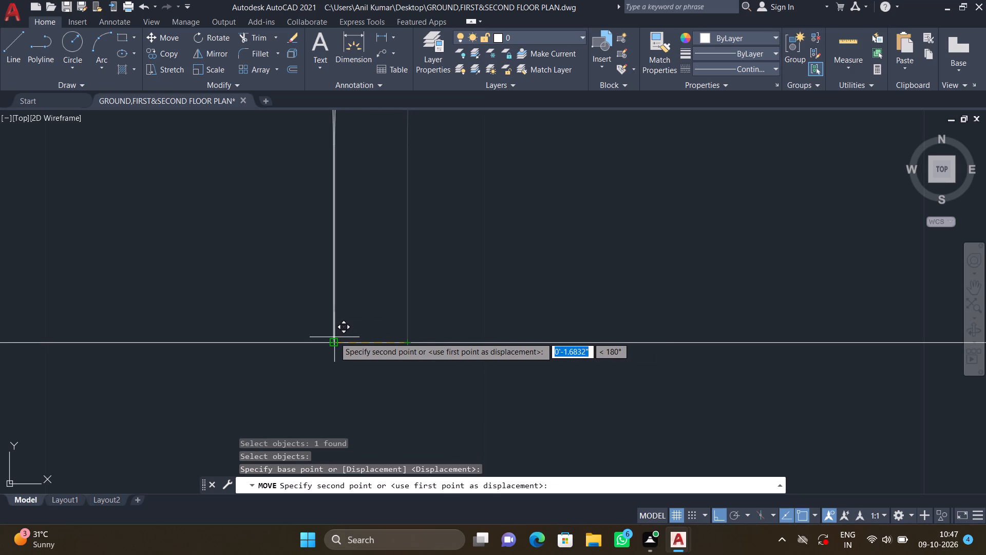
{"action": "left_click", "coordinate": [334, 336]}
{"action": "scroll", "coordinate": [426, 321], "scroll_direction": "down", "scroll_amount": 6}
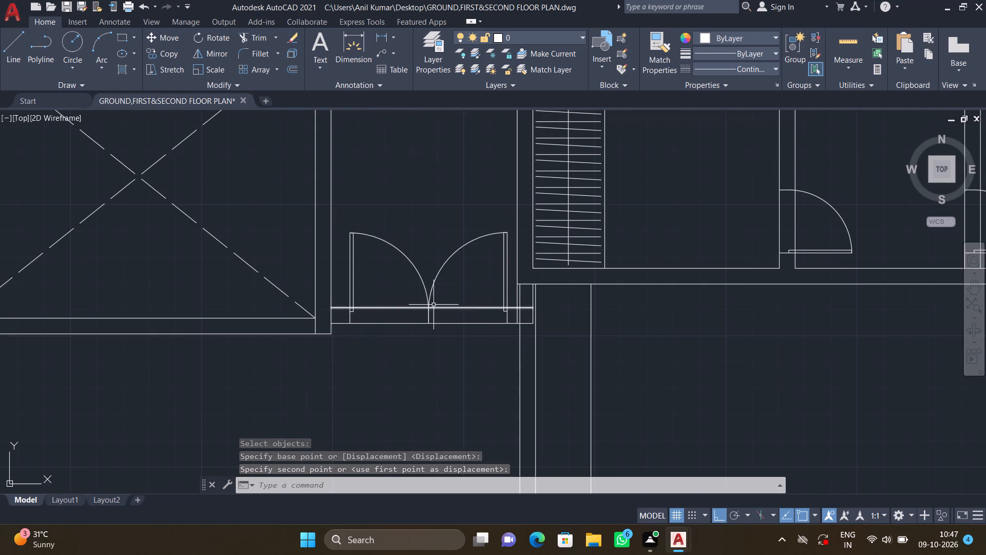
{"action": "scroll", "coordinate": [426, 308], "scroll_direction": "up", "scroll_amount": 7}
{"action": "scroll", "coordinate": [434, 328], "scroll_direction": "down", "scroll_amount": 5}
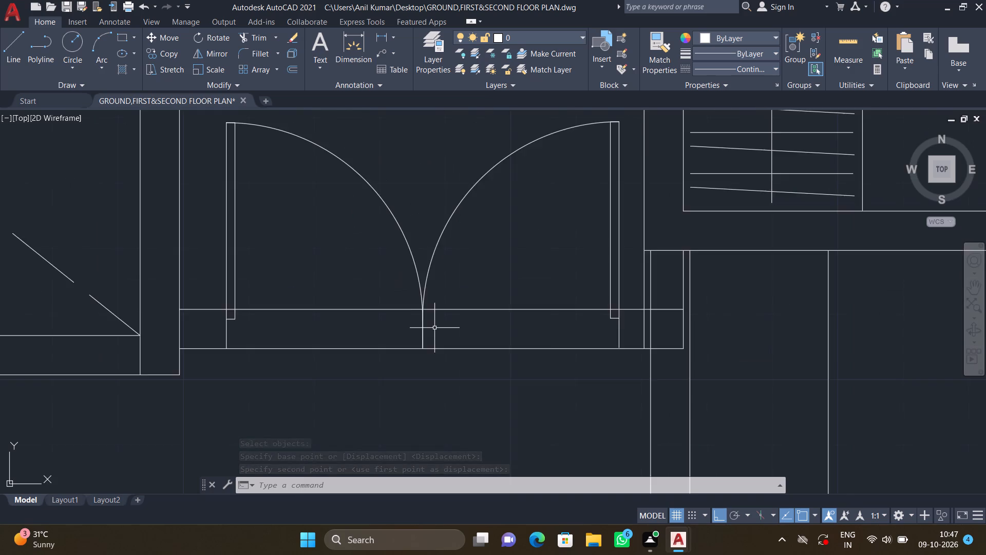
{"action": "scroll", "coordinate": [434, 328], "scroll_direction": "down", "scroll_amount": 2}
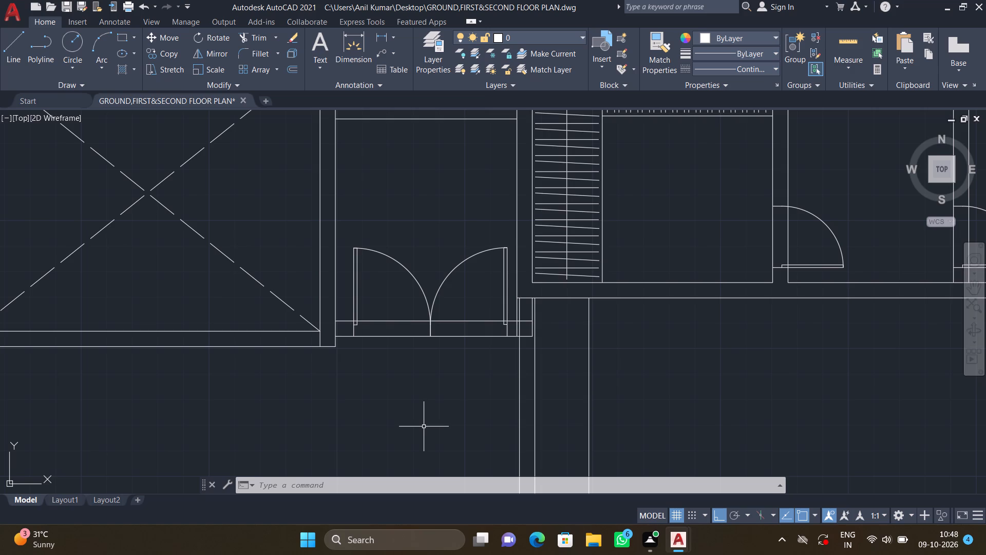
Draw a rectangle about 10' by 6.7" across the dashed stair treads, from the westernmost tread's midpoint to the easternmost tread line.
{"action": "scroll", "coordinate": [424, 426], "scroll_direction": "down", "scroll_amount": 3}
{"action": "scroll", "coordinate": [408, 303], "scroll_direction": "down", "scroll_amount": 2}
{"action": "middle_click_drag", "start_coordinate": [443, 440], "coordinate": [416, 343]}
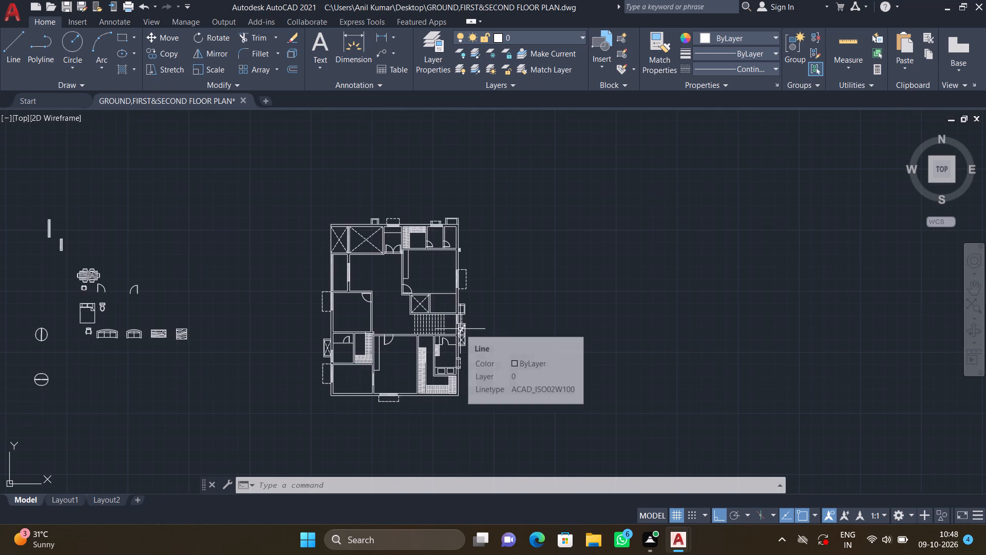
{"action": "middle_click_drag", "start_coordinate": [464, 329], "coordinate": [478, 328]}
{"action": "scroll", "coordinate": [442, 321], "scroll_direction": "up", "scroll_amount": 3}
{"action": "scroll", "coordinate": [373, 322], "scroll_direction": "up", "scroll_amount": 1}
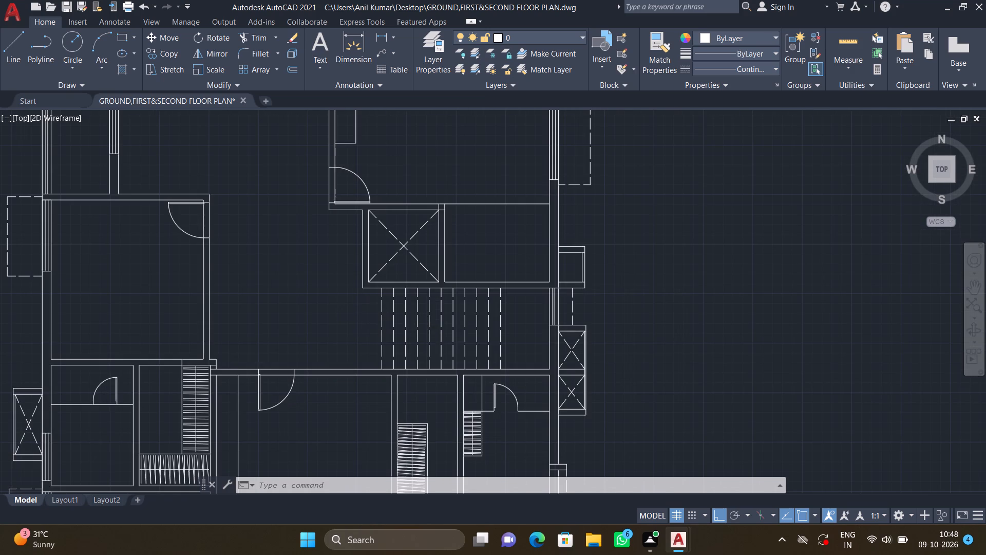
{"action": "type", "text": "REC"}
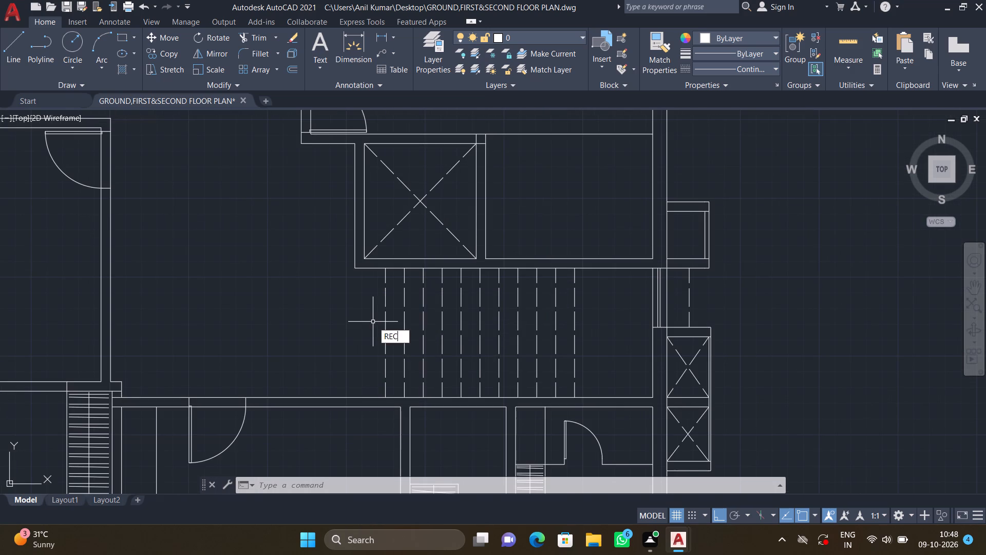
{"action": "key", "text": "Return"}
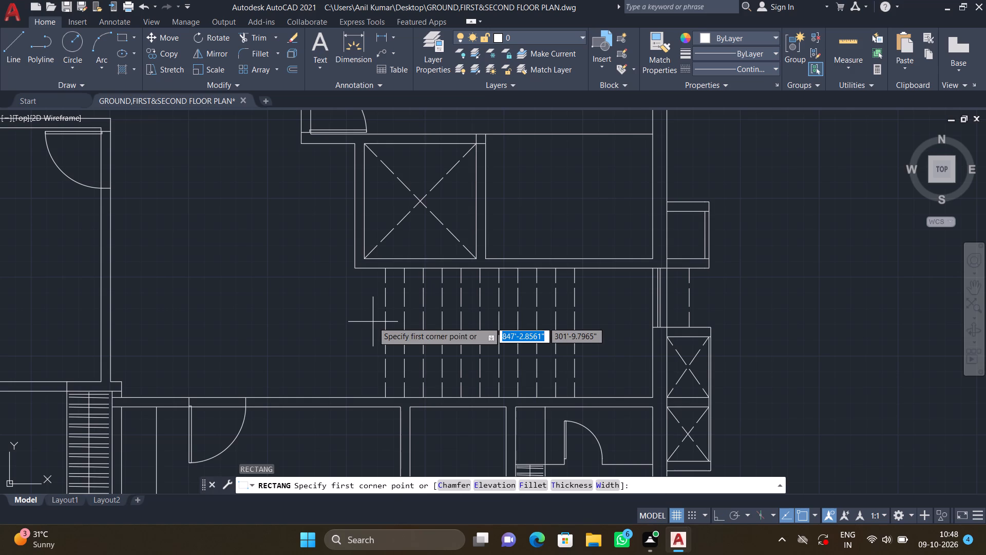
{"action": "scroll", "coordinate": [390, 328], "scroll_direction": "up", "scroll_amount": 2}
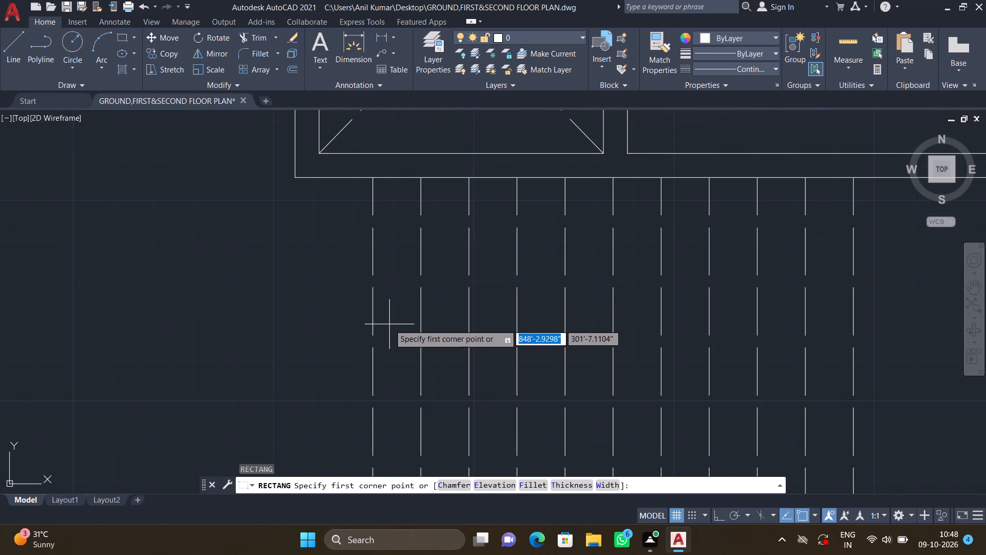
{"action": "scroll", "coordinate": [382, 326], "scroll_direction": "down", "scroll_amount": 1}
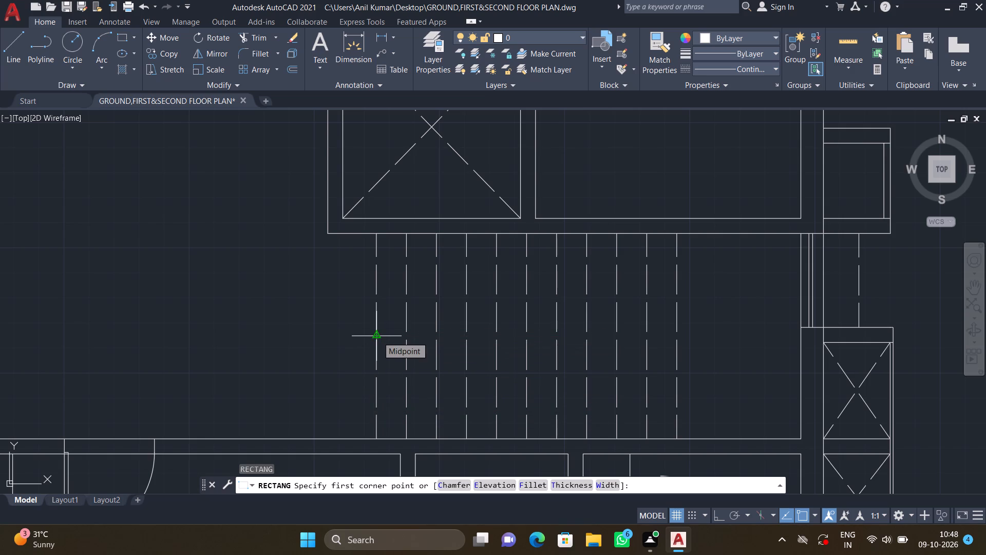
{"action": "double_click", "coordinate": [377, 336]}
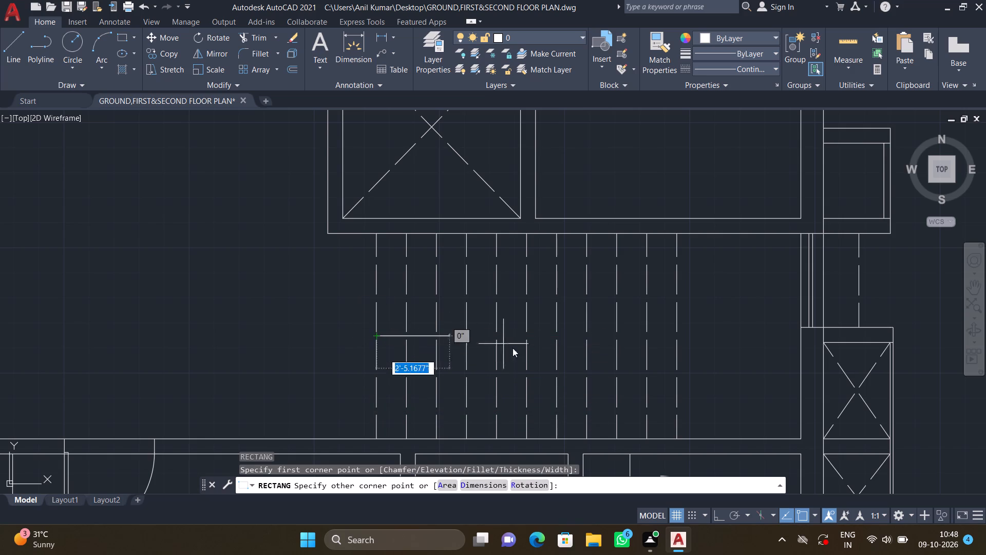
{"action": "middle_click_drag", "start_coordinate": [593, 348], "coordinate": [586, 340]}
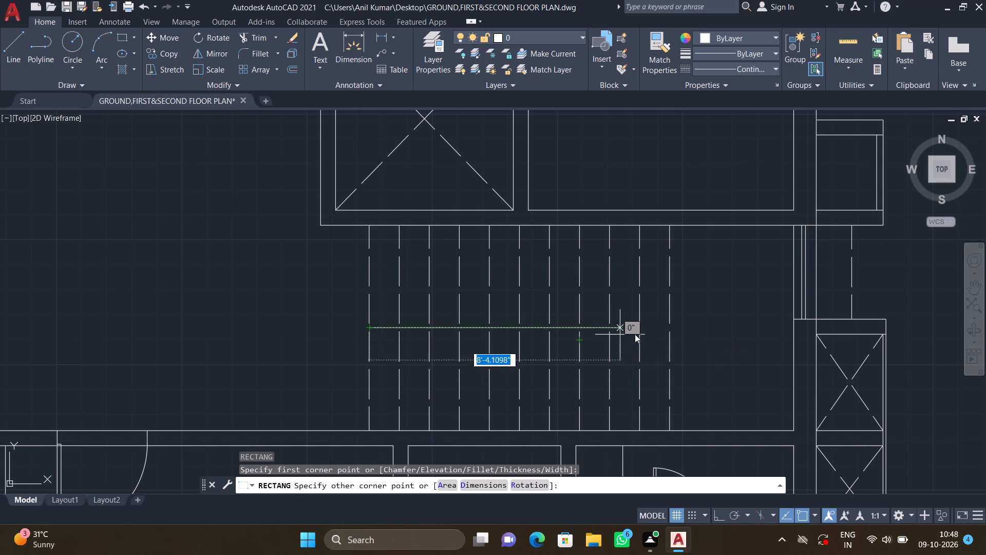
{"action": "scroll", "coordinate": [651, 338], "scroll_direction": "up", "scroll_amount": 1}
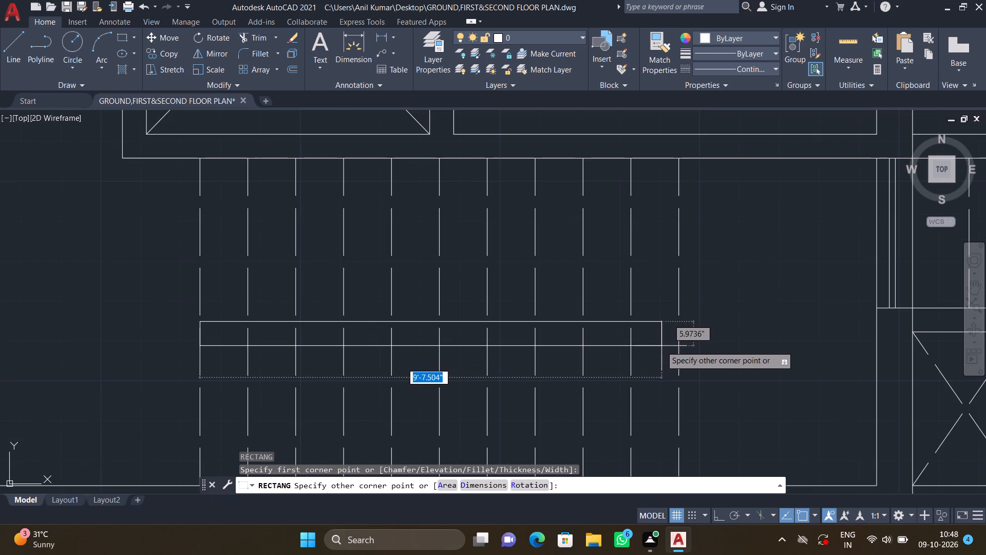
{"action": "scroll", "coordinate": [678, 348], "scroll_direction": "up", "scroll_amount": 2}
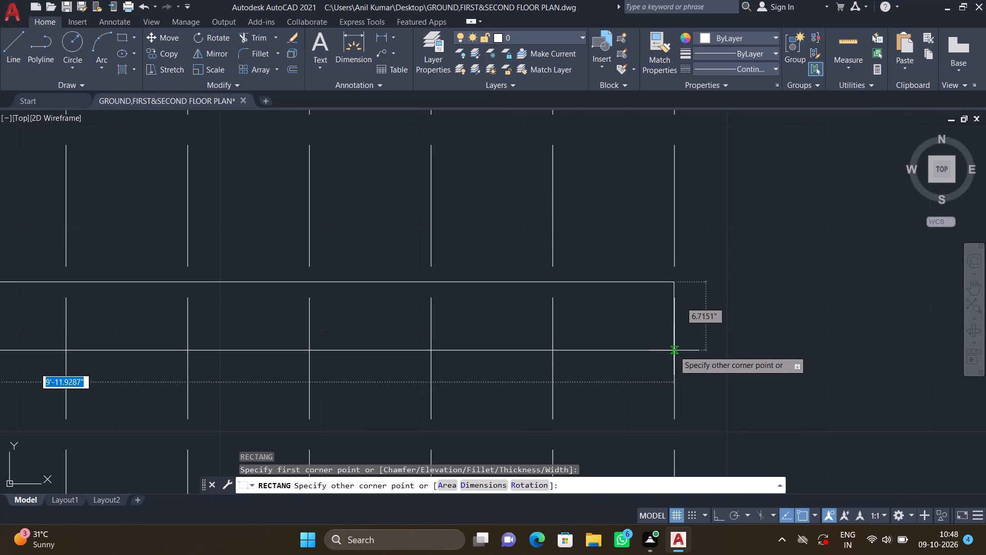
{"action": "double_click", "coordinate": [674, 350]}
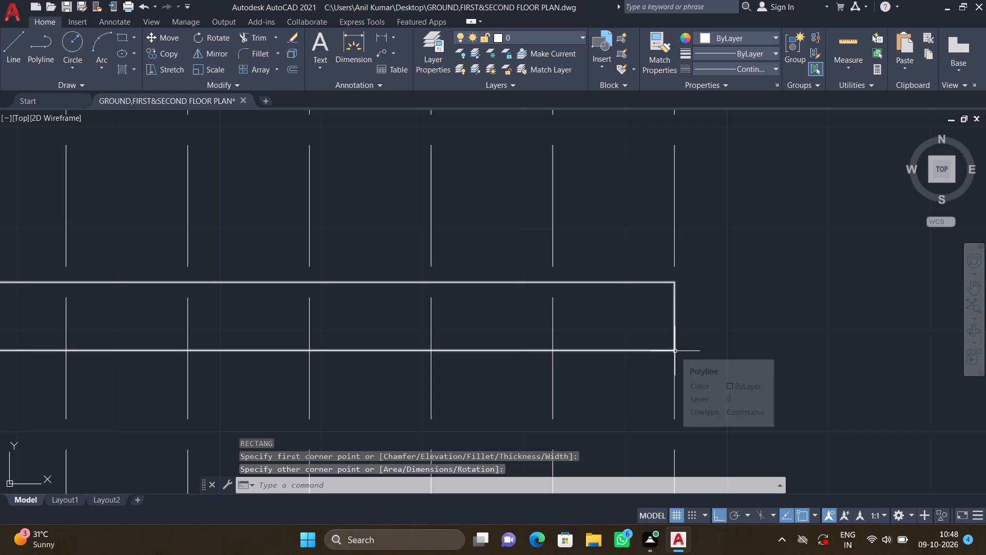
{"action": "scroll", "coordinate": [651, 356], "scroll_direction": "down", "scroll_amount": 2}
{"action": "middle_click_drag", "start_coordinate": [408, 346], "coordinate": [497, 314]}
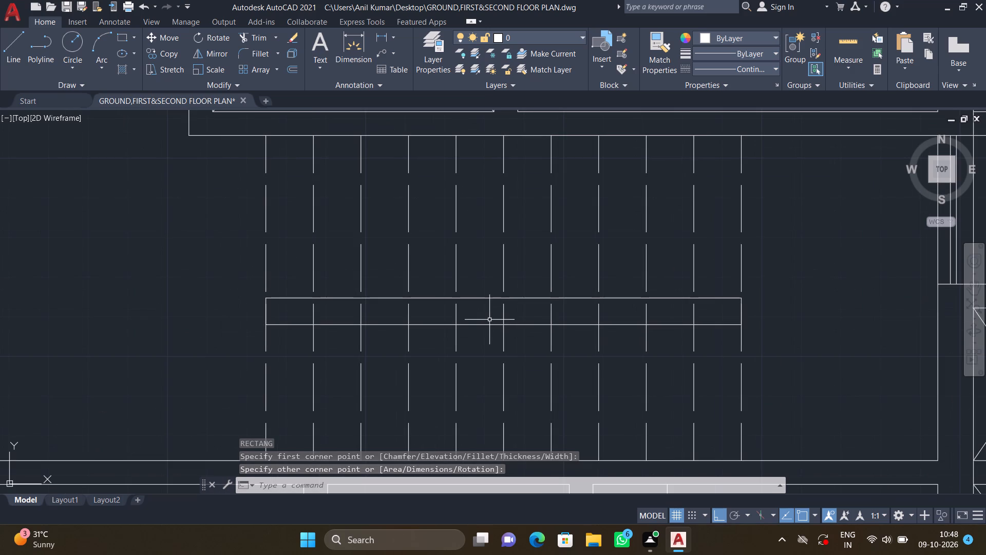
Draw a second rectangle about 9'-9.8" by 4.2" just inside the divider rectangle between the stair flights.
{"action": "scroll", "coordinate": [401, 317], "scroll_direction": "up", "scroll_amount": 1}
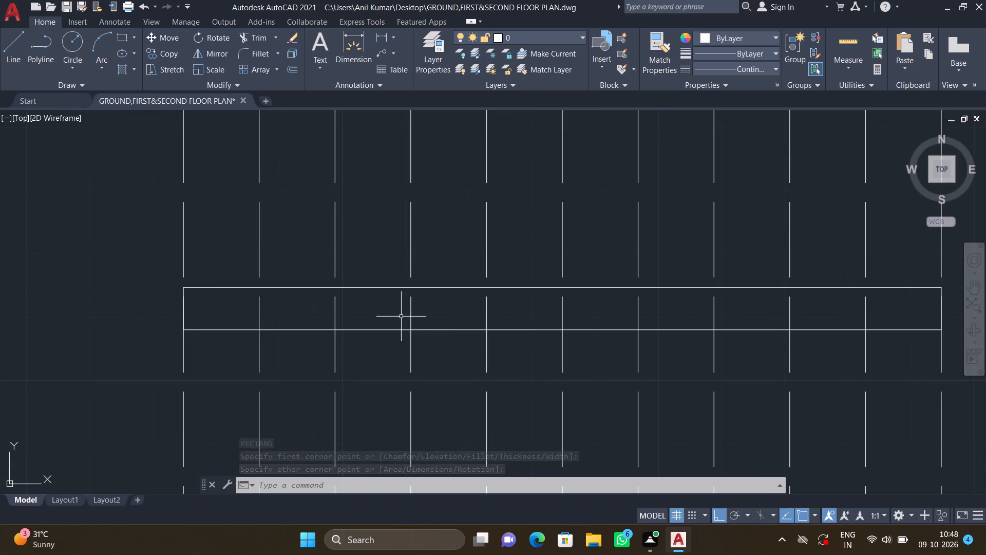
{"action": "type", "text": "REC"}
{"action": "key", "text": "Return"}
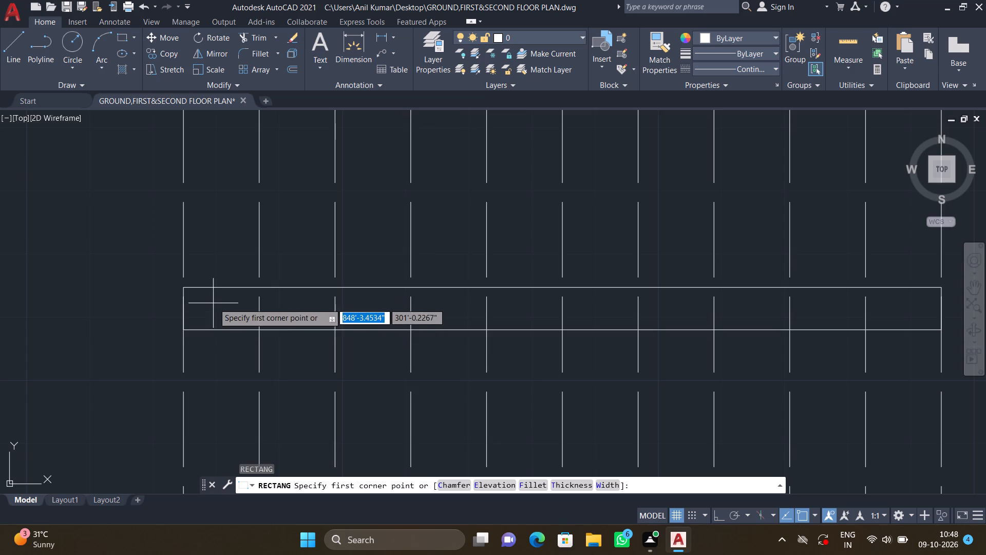
{"action": "middle_click_drag", "start_coordinate": [217, 302], "coordinate": [286, 274]}
{"action": "scroll", "coordinate": [257, 266], "scroll_direction": "up", "scroll_amount": 2}
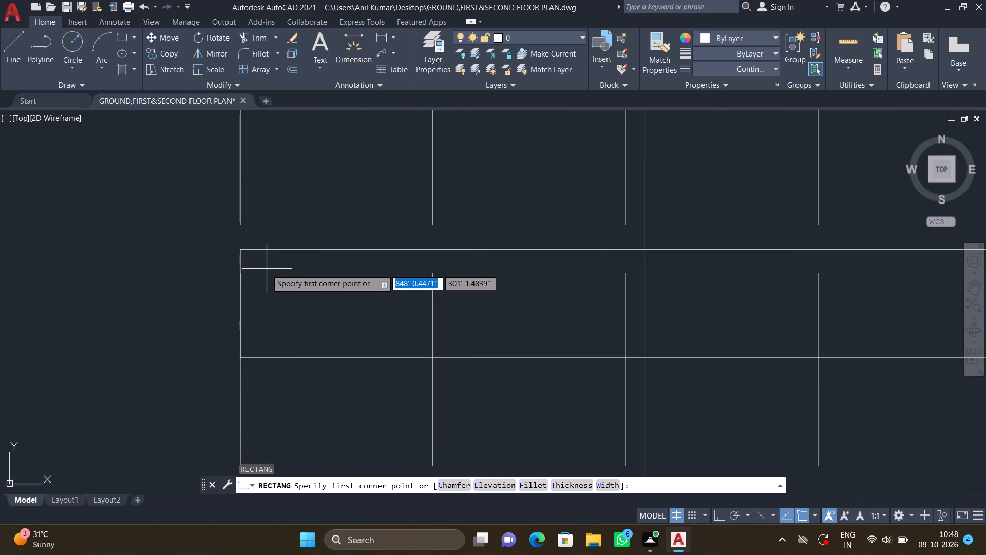
{"action": "left_click_drag", "start_coordinate": [257, 267], "coordinate": [262, 273]}
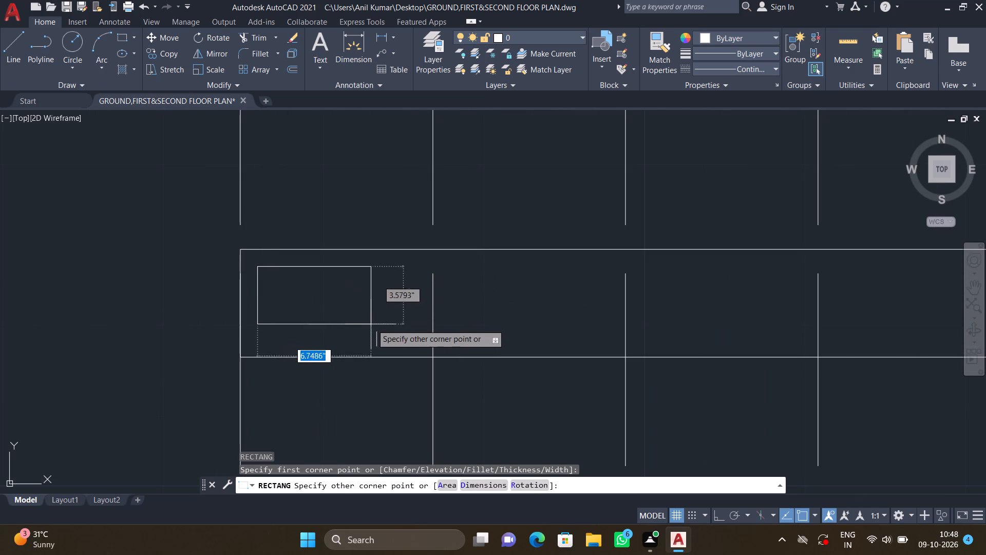
{"action": "scroll", "coordinate": [437, 336], "scroll_direction": "down", "scroll_amount": 1}
{"action": "middle_click_drag", "start_coordinate": [497, 333], "coordinate": [408, 313]}
{"action": "scroll", "coordinate": [412, 314], "scroll_direction": "down", "scroll_amount": 1}
{"action": "middle_click_drag", "start_coordinate": [503, 310], "coordinate": [389, 281]}
{"action": "middle_click_drag", "start_coordinate": [550, 291], "coordinate": [411, 258]}
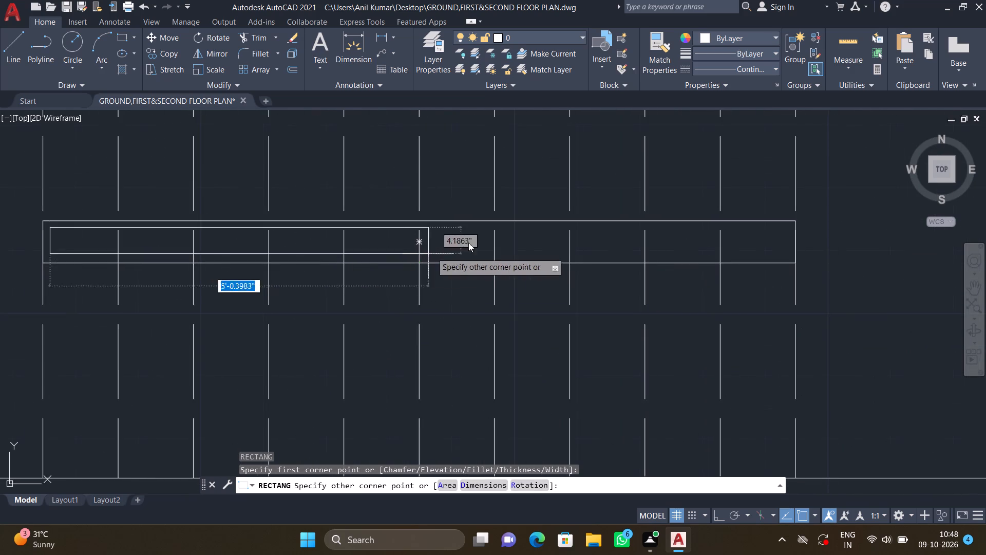
{"action": "scroll", "coordinate": [534, 241], "scroll_direction": "down", "scroll_amount": 1}
{"action": "middle_click_drag", "start_coordinate": [570, 250], "coordinate": [480, 248]}
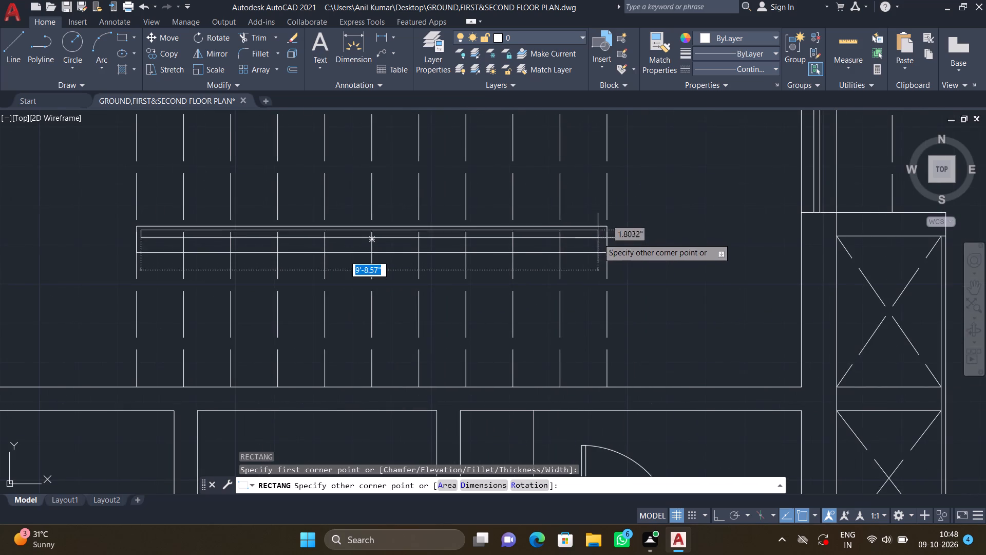
{"action": "scroll", "coordinate": [600, 242], "scroll_direction": "up", "scroll_amount": 3}
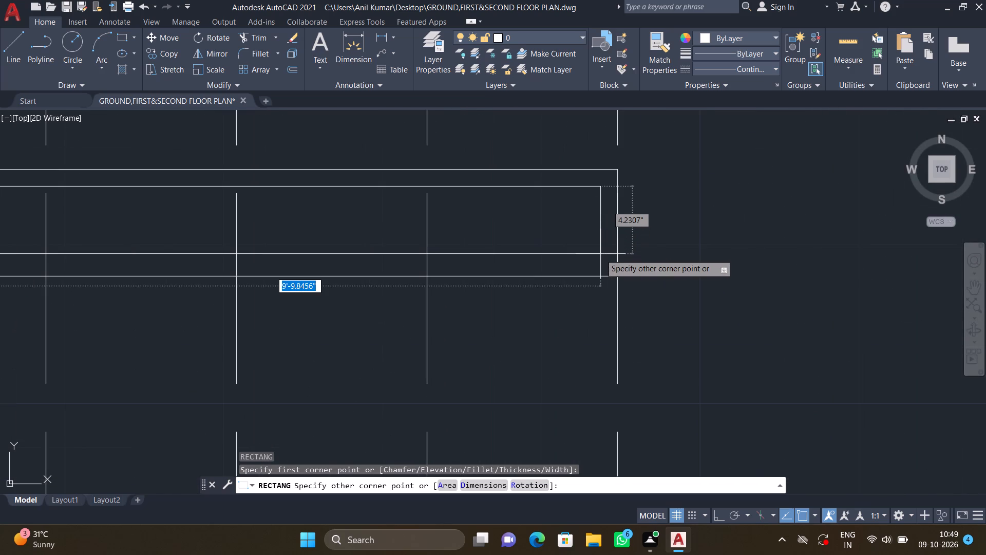
{"action": "left_click", "coordinate": [600, 254]}
Trim the second tread line from the west so no part of it crosses the double-rectangle divider.
{"action": "scroll", "coordinate": [456, 295], "scroll_direction": "down", "scroll_amount": 4}
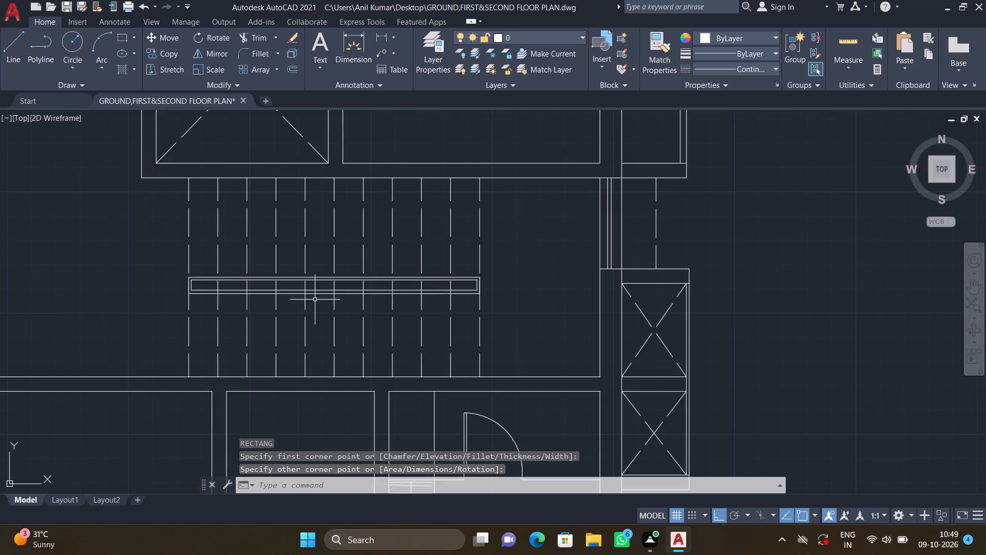
{"action": "middle_click_drag", "start_coordinate": [322, 290], "coordinate": [418, 270]}
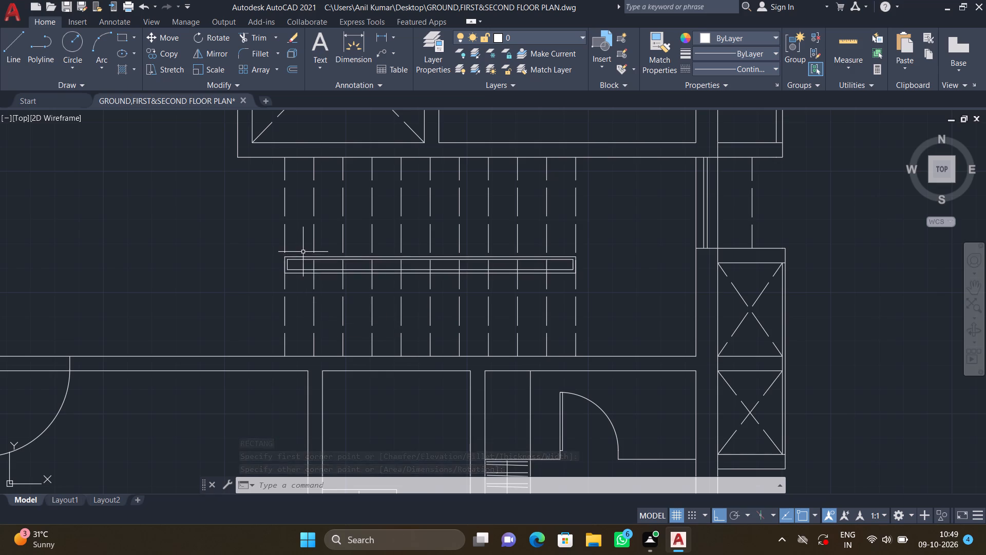
{"action": "scroll", "coordinate": [303, 252], "scroll_direction": "up", "scroll_amount": 2}
{"action": "type", "text": "TR"}
{"action": "key", "text": "Return"}
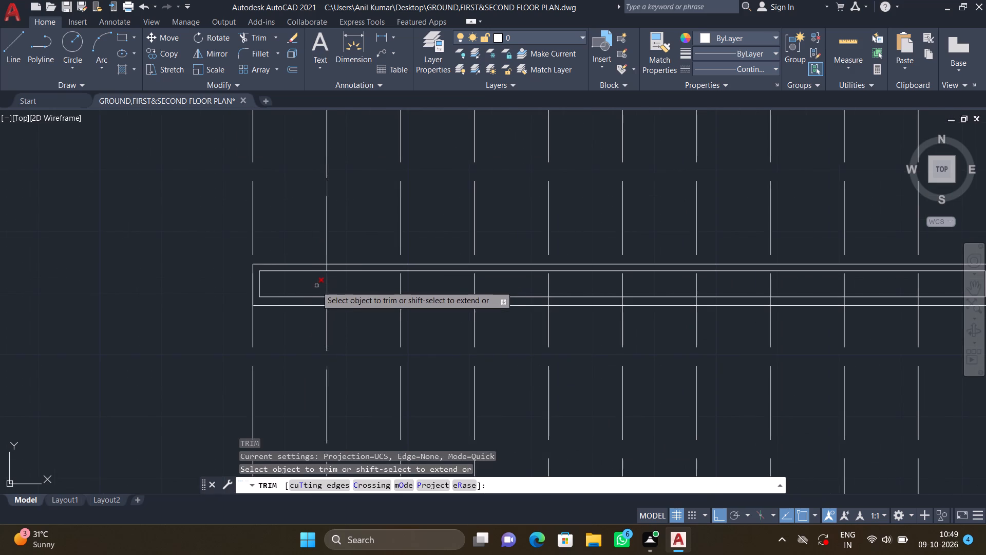
{"action": "scroll", "coordinate": [324, 288], "scroll_direction": "up", "scroll_amount": 1}
{"action": "double_click", "coordinate": [329, 287]}
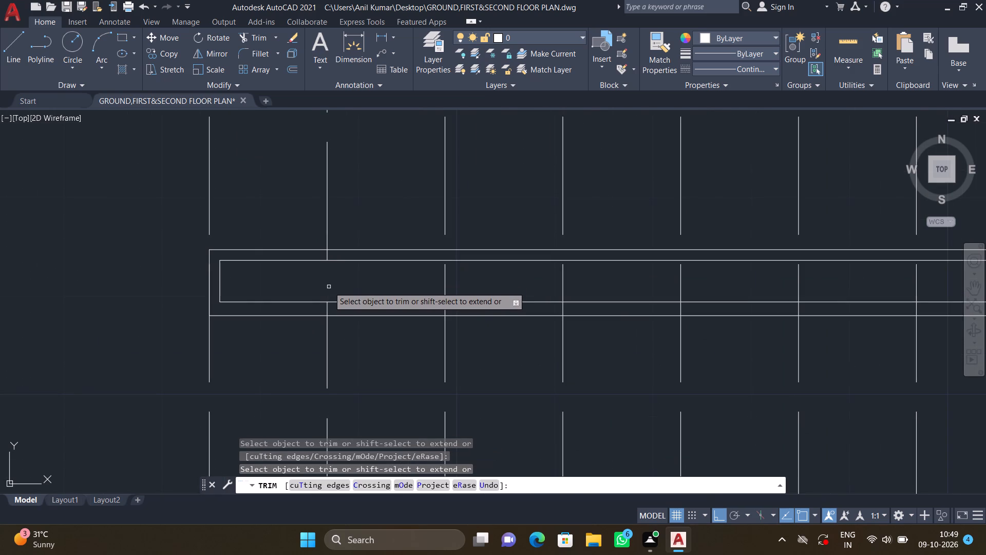
{"action": "double_click", "coordinate": [327, 255]}
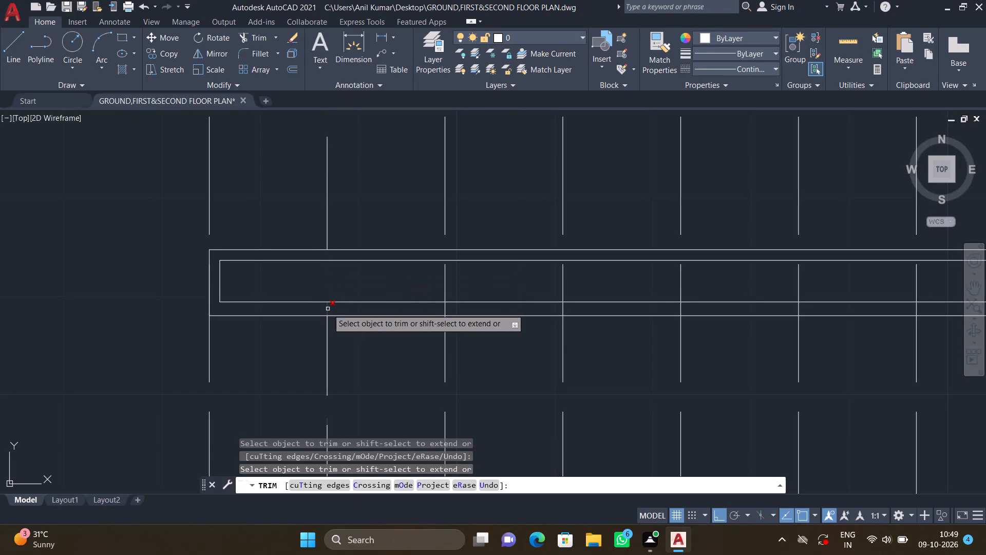
{"action": "double_click", "coordinate": [328, 309]}
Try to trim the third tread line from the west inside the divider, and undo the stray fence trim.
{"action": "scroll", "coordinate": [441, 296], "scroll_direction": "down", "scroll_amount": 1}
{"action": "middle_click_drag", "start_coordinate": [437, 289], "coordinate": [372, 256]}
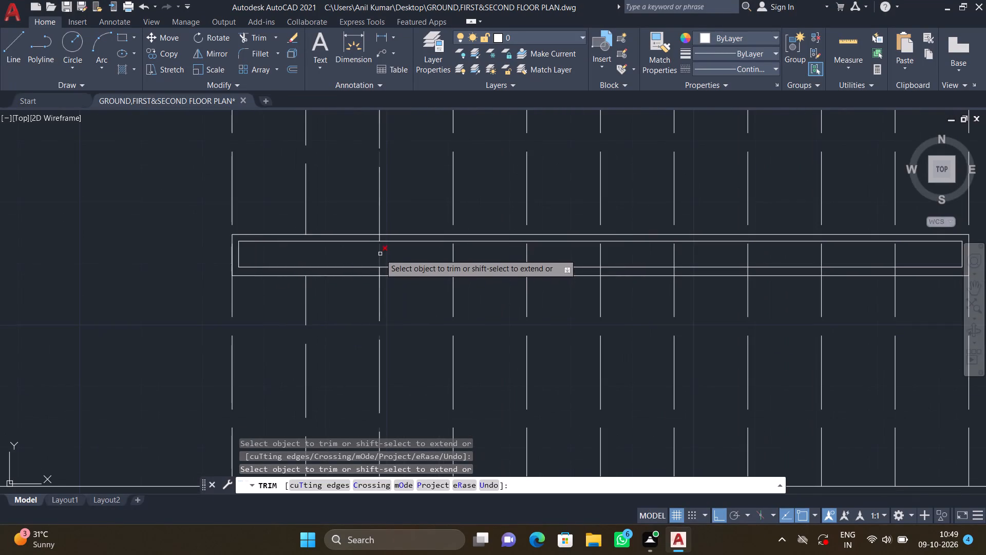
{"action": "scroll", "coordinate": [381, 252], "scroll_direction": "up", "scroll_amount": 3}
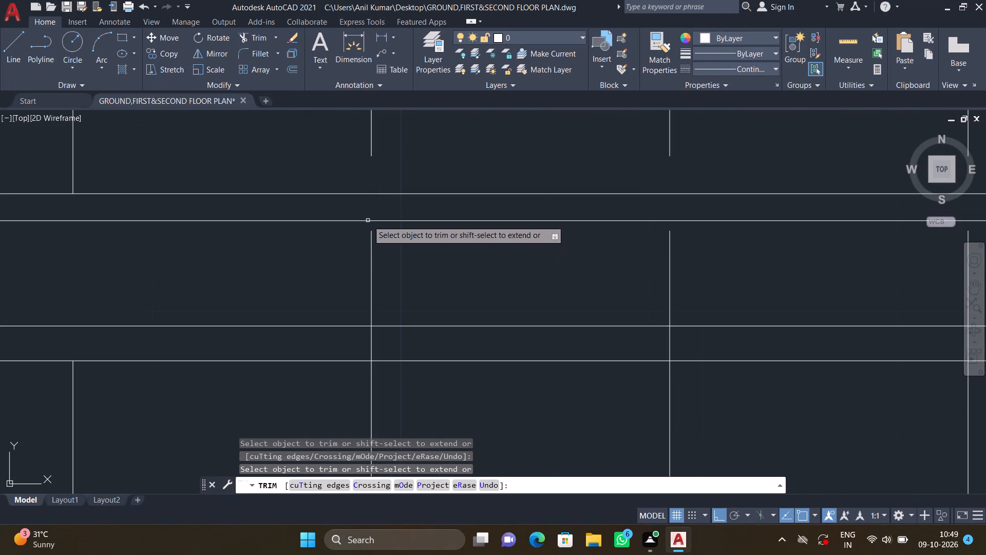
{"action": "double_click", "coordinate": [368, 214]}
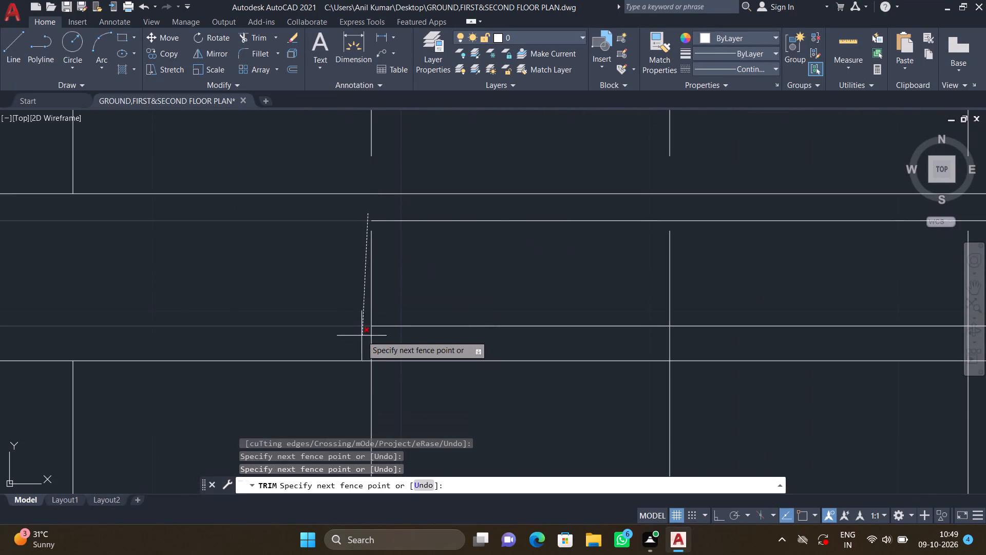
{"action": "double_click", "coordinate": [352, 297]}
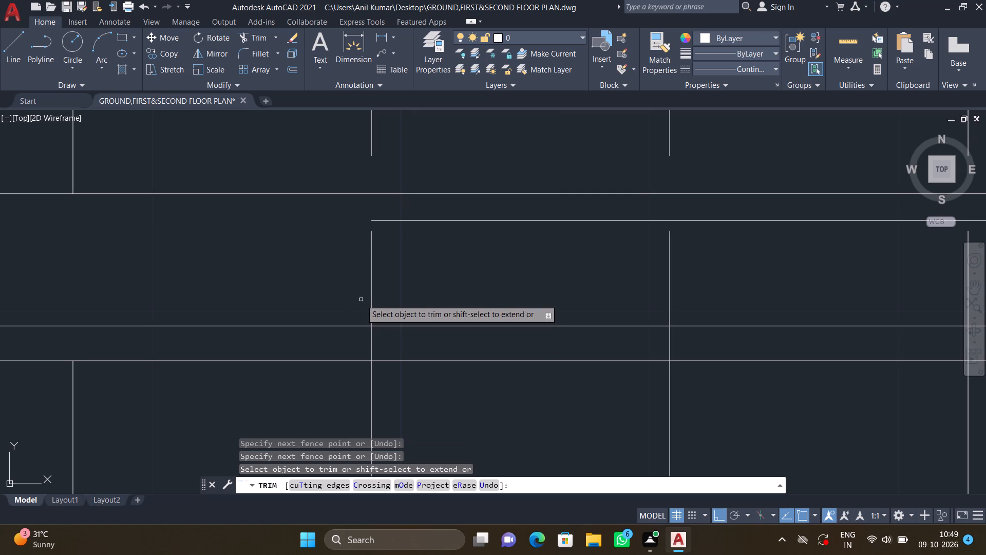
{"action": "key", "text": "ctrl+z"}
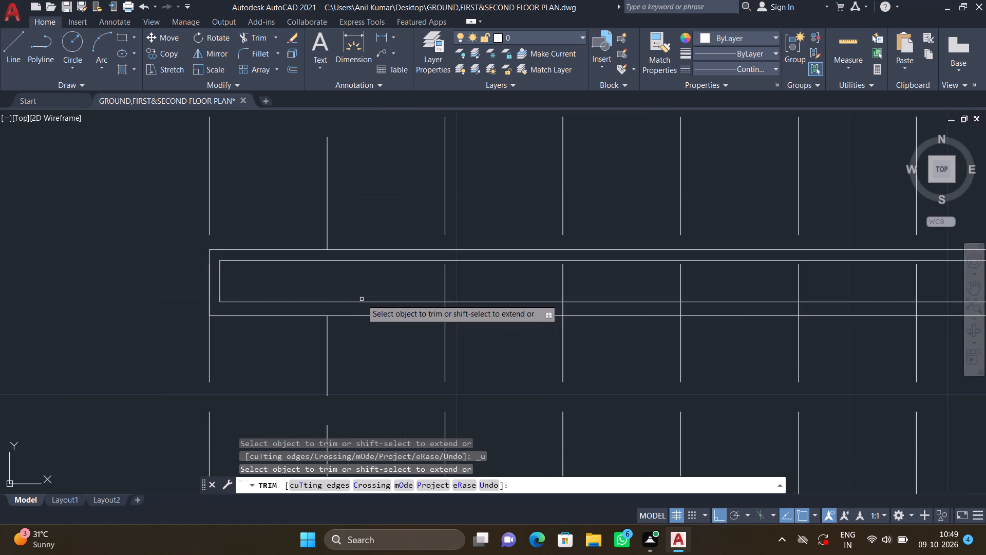
Trim the third tread line from the west out of the divider, including both gaps between the rectangles.
{"action": "middle_click_drag", "start_coordinate": [442, 324], "coordinate": [401, 301]}
{"action": "scroll", "coordinate": [405, 293], "scroll_direction": "up", "scroll_amount": 2}
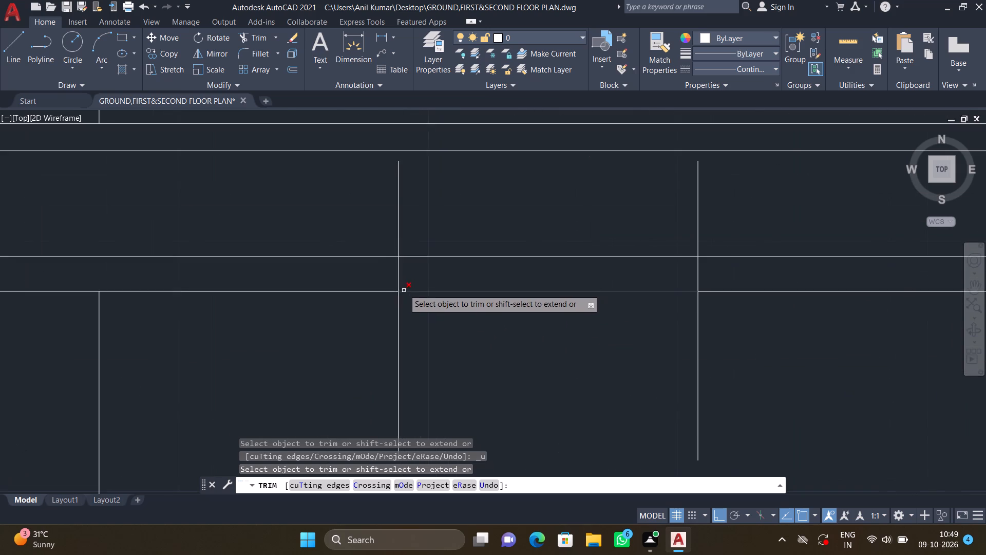
{"action": "double_click", "coordinate": [398, 274]}
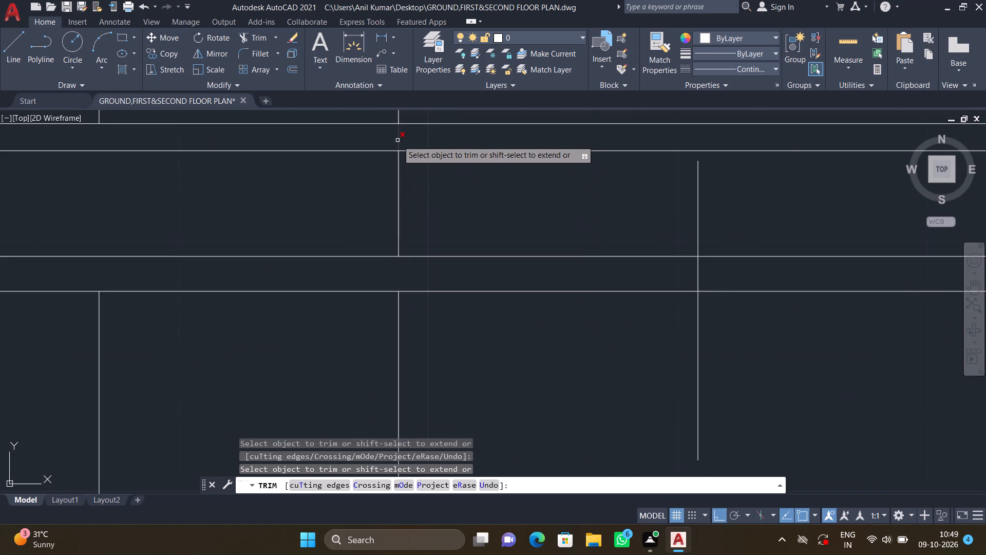
{"action": "double_click", "coordinate": [397, 140]}
{"action": "scroll", "coordinate": [459, 286], "scroll_direction": "down", "scroll_amount": 3}
{"action": "scroll", "coordinate": [460, 268], "scroll_direction": "up", "scroll_amount": 3}
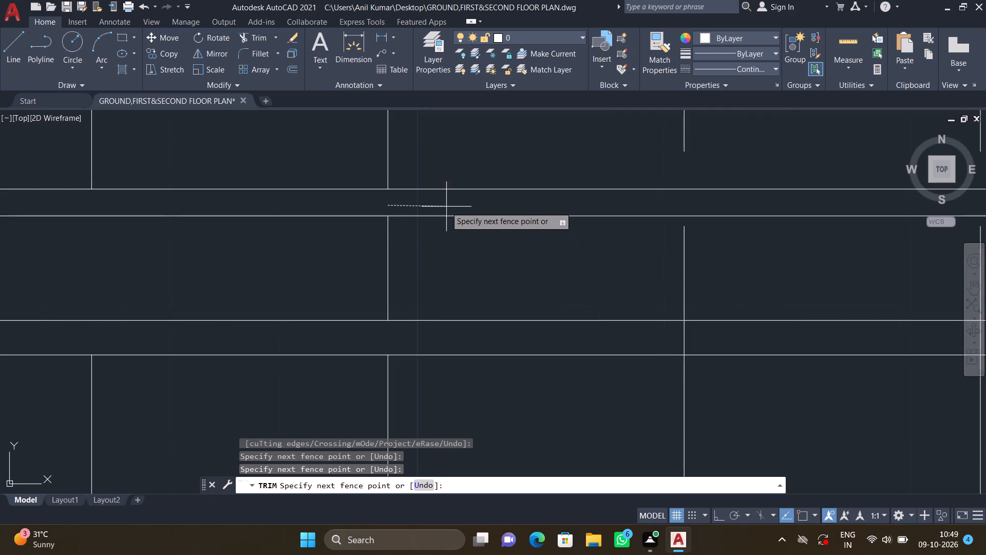
{"action": "double_click", "coordinate": [446, 206]}
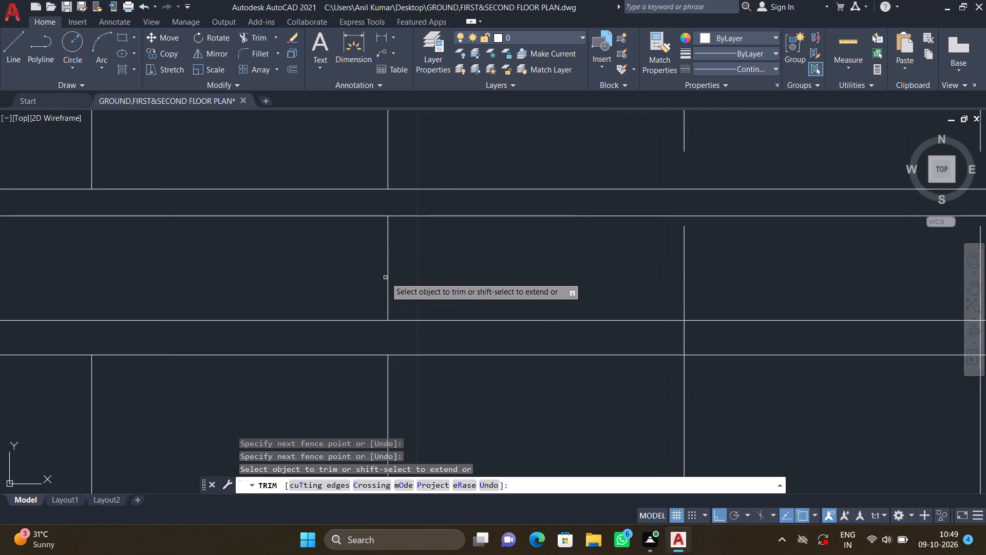
{"action": "left_click", "coordinate": [388, 272]}
Trim the fourth tread line from the west where it crosses the inner rectangle and both divider gaps.
{"action": "scroll", "coordinate": [464, 289], "scroll_direction": "down", "scroll_amount": 3}
{"action": "middle_click_drag", "start_coordinate": [494, 333], "coordinate": [381, 298]}
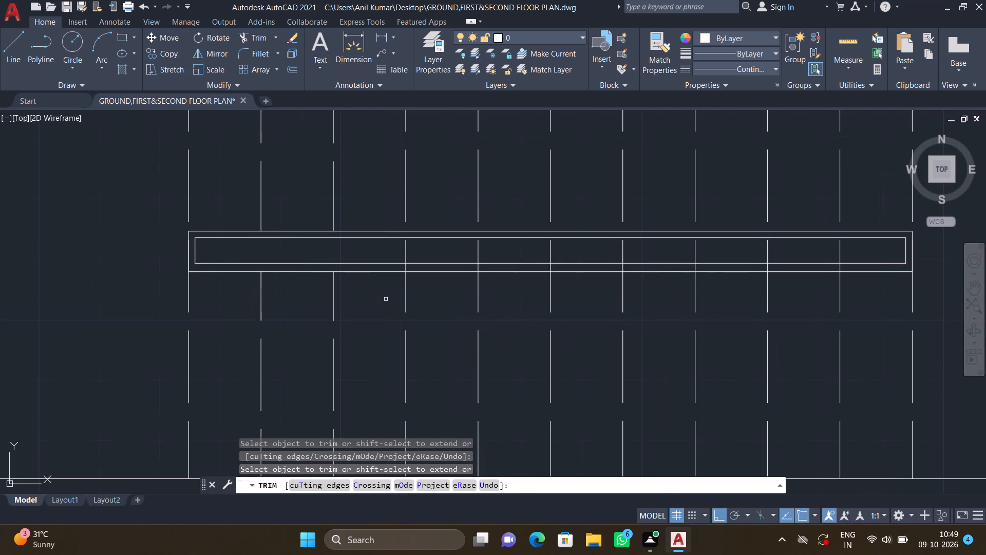
{"action": "scroll", "coordinate": [405, 251], "scroll_direction": "up", "scroll_amount": 1}
{"action": "left_click", "coordinate": [404, 248]}
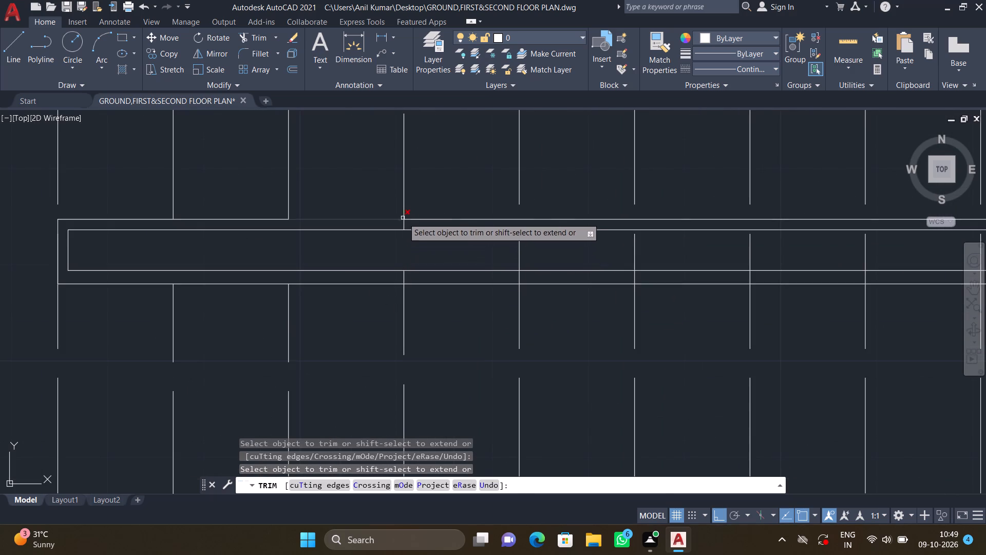
{"action": "double_click", "coordinate": [406, 224]}
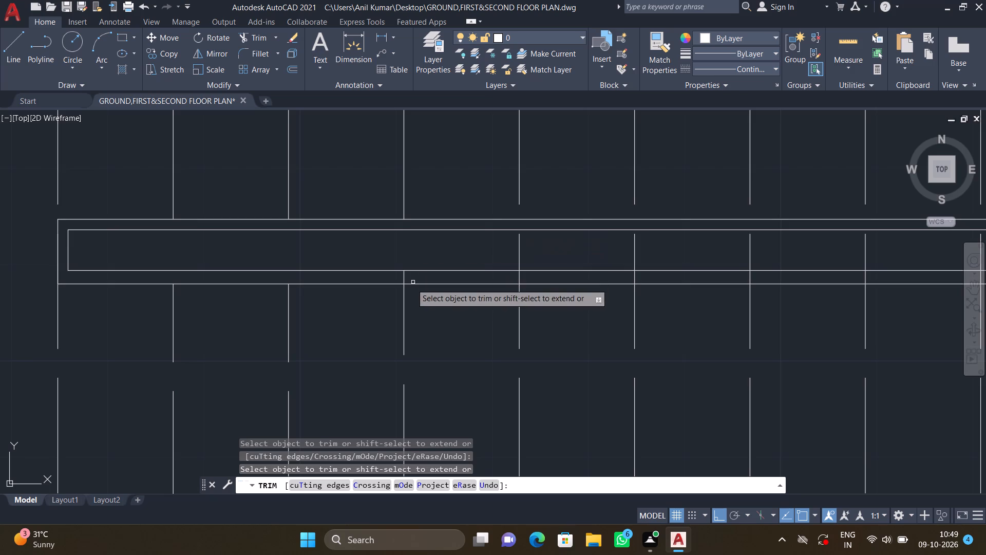
{"action": "scroll", "coordinate": [403, 287], "scroll_direction": "up", "scroll_amount": 1}
{"action": "left_click", "coordinate": [403, 275]}
Trim the fifth and sixth tread lines from the west back to the divider's outer rectangle on both sides.
{"action": "scroll", "coordinate": [476, 312], "scroll_direction": "down", "scroll_amount": 2}
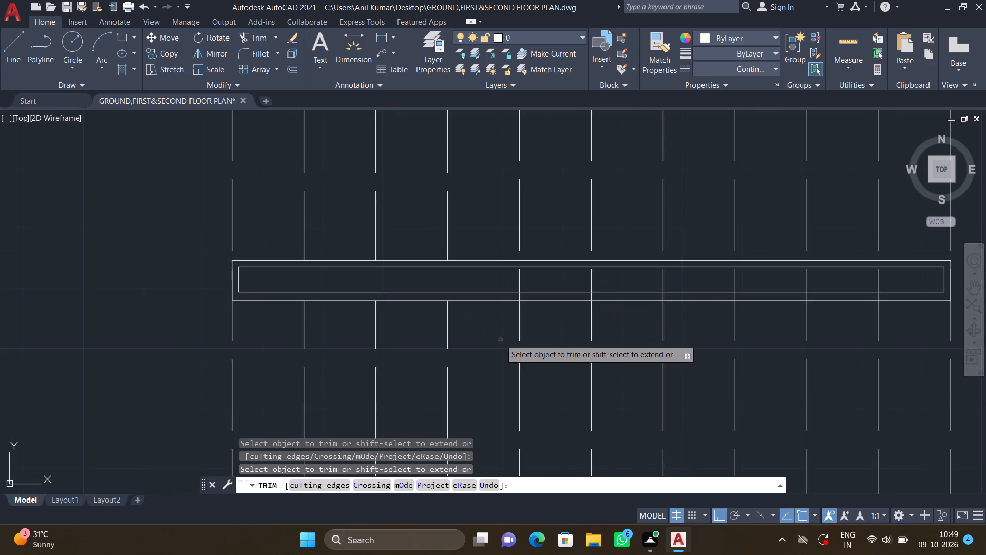
{"action": "middle_click_drag", "start_coordinate": [498, 338], "coordinate": [352, 296]}
{"action": "scroll", "coordinate": [384, 251], "scroll_direction": "up", "scroll_amount": 2}
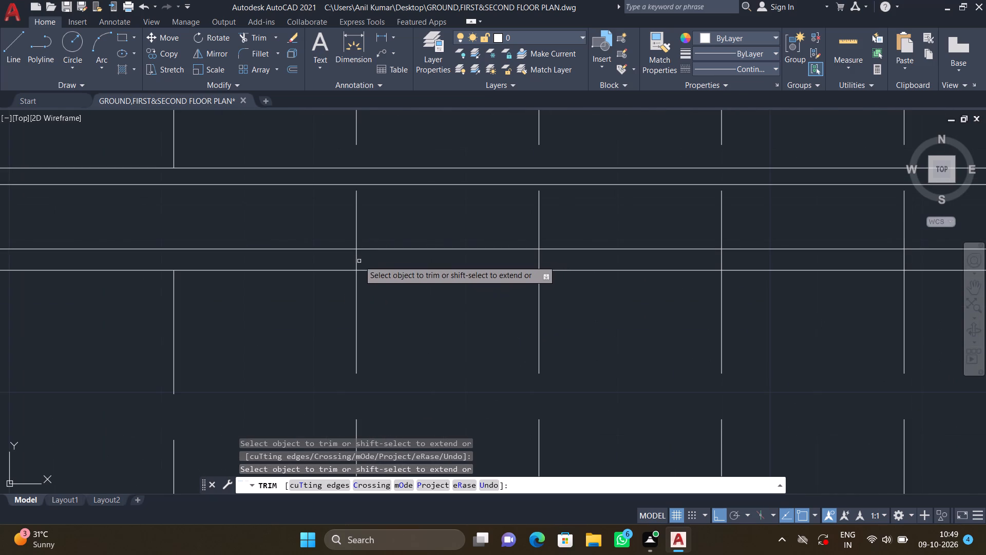
{"action": "left_click", "coordinate": [356, 259]}
{"action": "double_click", "coordinate": [358, 203]}
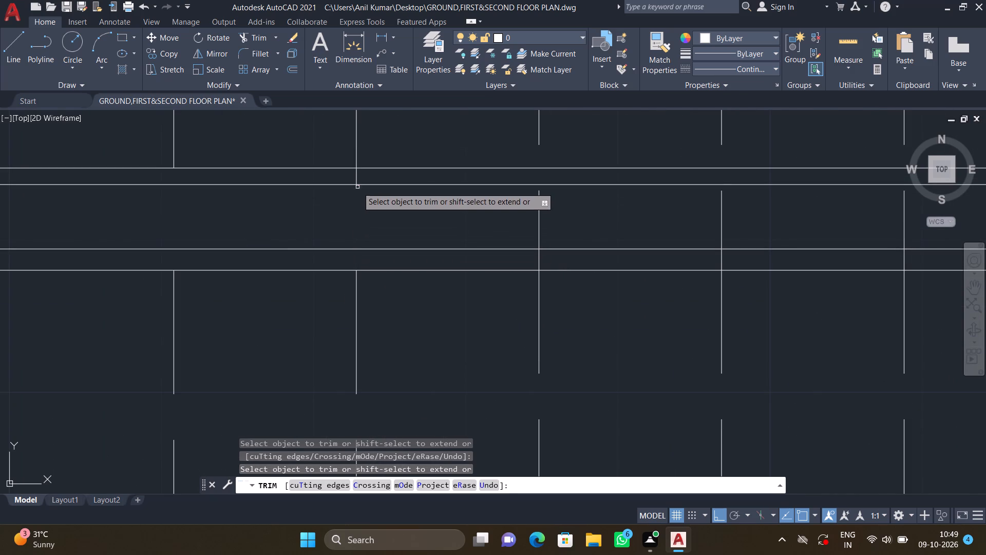
{"action": "left_click", "coordinate": [357, 177]}
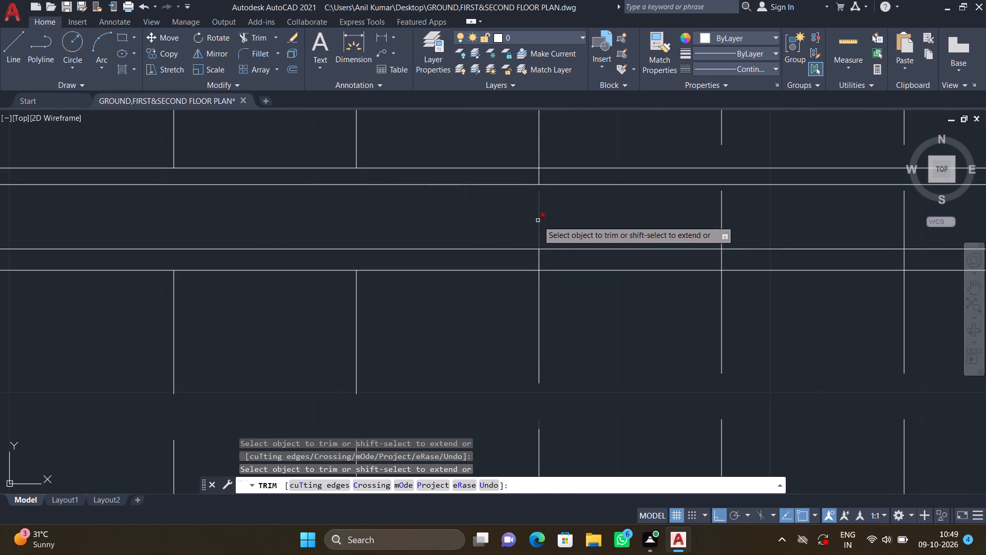
{"action": "left_click", "coordinate": [538, 220]}
{"action": "left_click", "coordinate": [542, 177]}
{"action": "left_click_drag", "start_coordinate": [541, 177], "coordinate": [579, 175]}
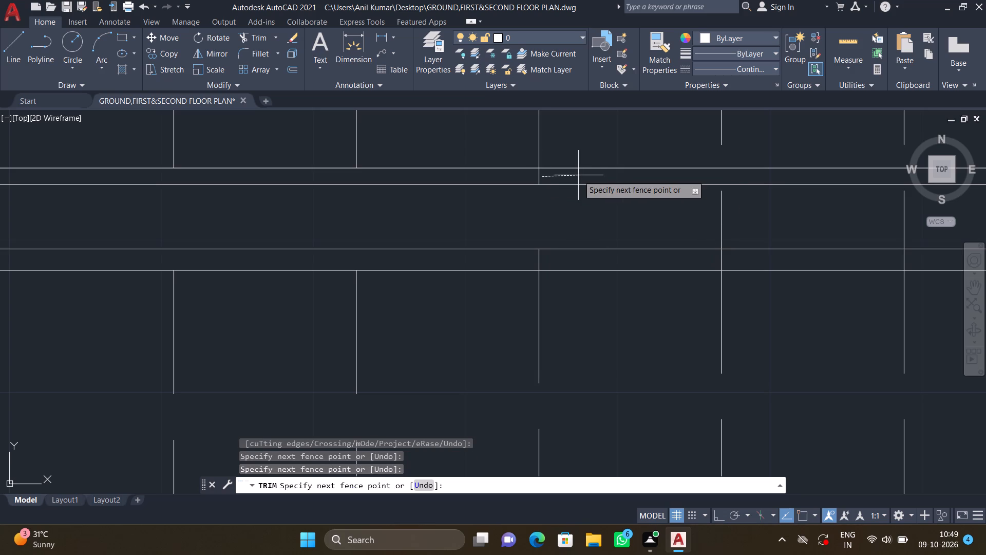
{"action": "left_click", "coordinate": [536, 178]}
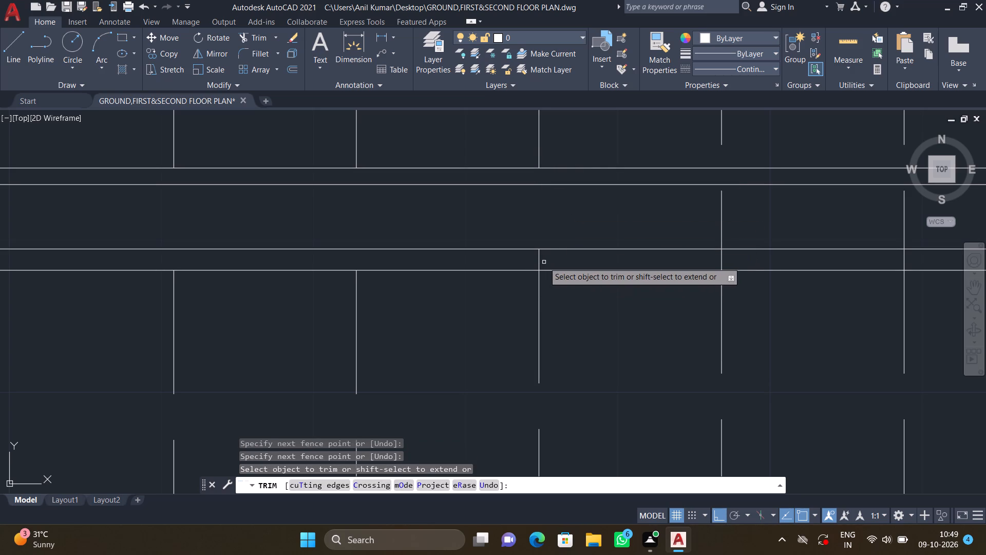
{"action": "double_click", "coordinate": [538, 261]}
Trim the seventh tread line from the west back to the divider's outer rectangle on both sides.
{"action": "scroll", "coordinate": [581, 305], "scroll_direction": "down", "scroll_amount": 2}
{"action": "middle_click_drag", "start_coordinate": [595, 320], "coordinate": [410, 282]}
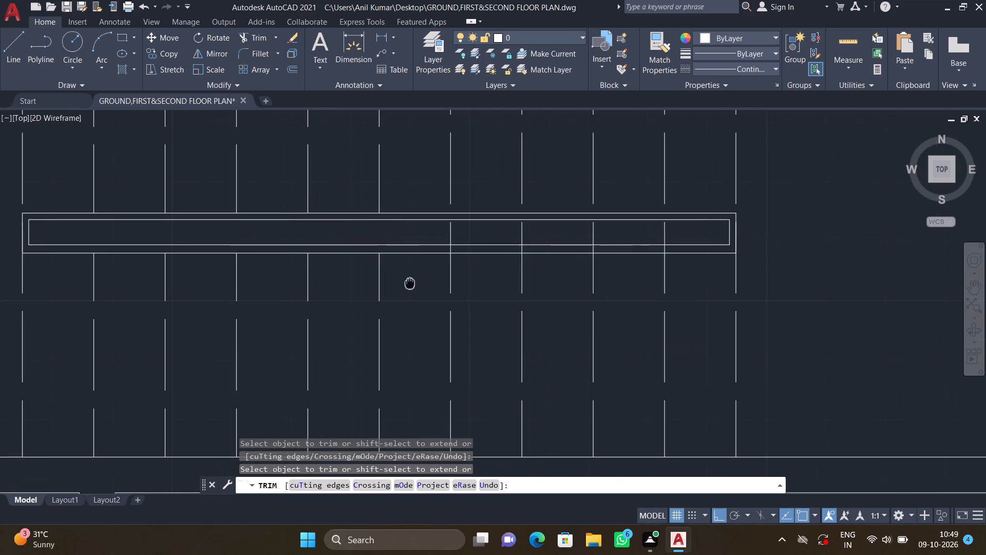
{"action": "scroll", "coordinate": [454, 229], "scroll_direction": "up", "scroll_amount": 1}
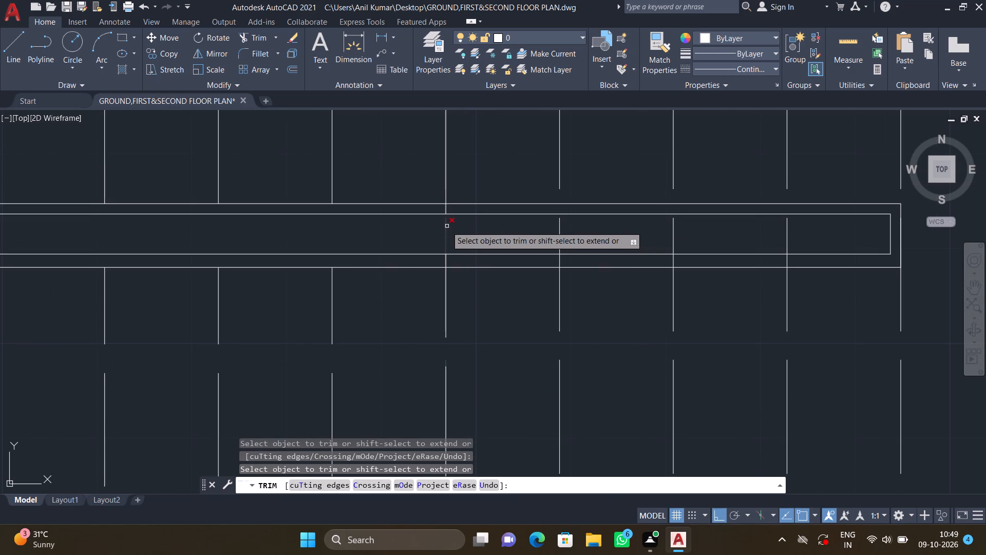
{"action": "double_click", "coordinate": [445, 226]}
{"action": "double_click", "coordinate": [446, 209]}
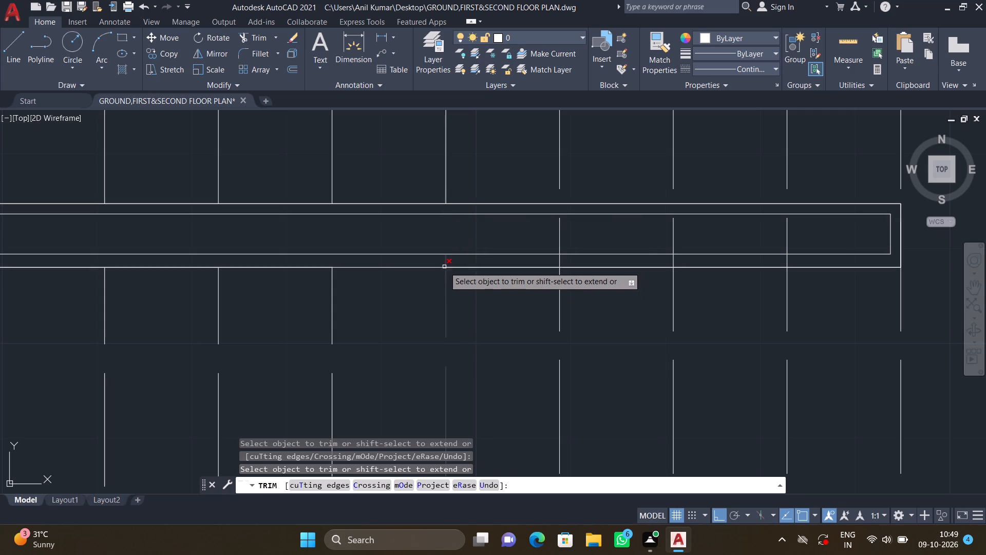
{"action": "left_click", "coordinate": [444, 265]}
Trim the eighth tread line from the west back to the divider's outer rectangle on both sides.
{"action": "scroll", "coordinate": [500, 294], "scroll_direction": "down", "scroll_amount": 2}
{"action": "middle_click_drag", "start_coordinate": [498, 307], "coordinate": [440, 290]}
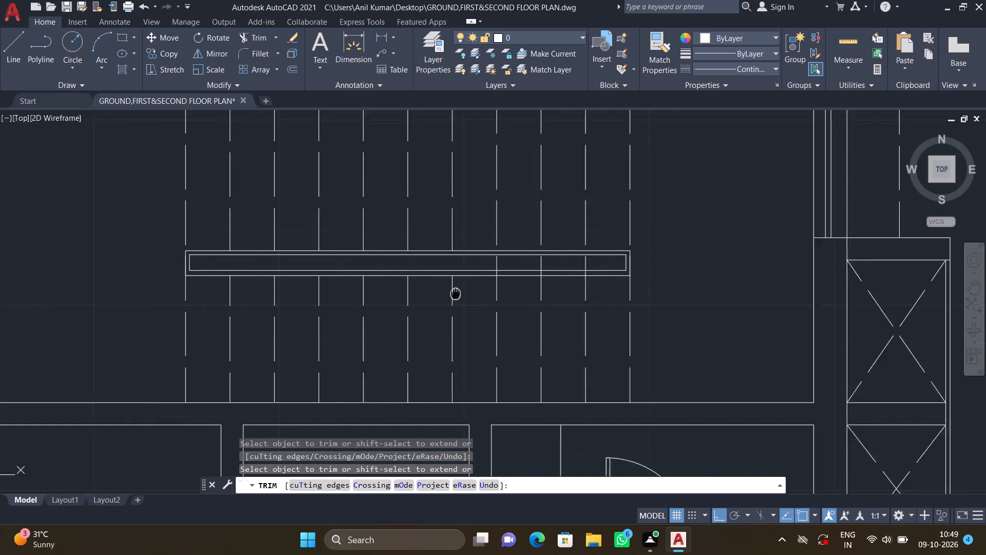
{"action": "middle_click_drag", "start_coordinate": [440, 290], "coordinate": [410, 283]}
{"action": "scroll", "coordinate": [436, 239], "scroll_direction": "up", "scroll_amount": 1}
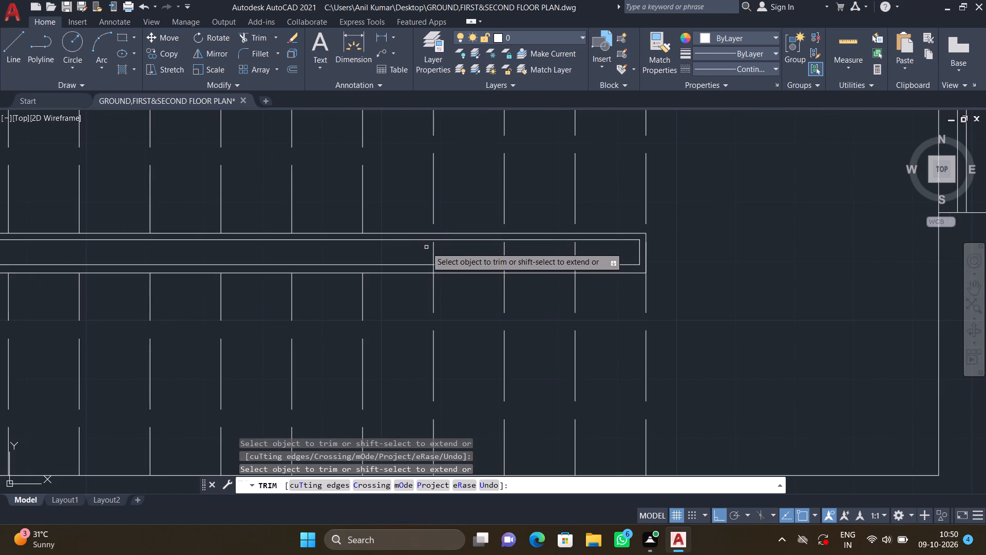
{"action": "left_click", "coordinate": [432, 250]}
{"action": "left_click", "coordinate": [434, 236]}
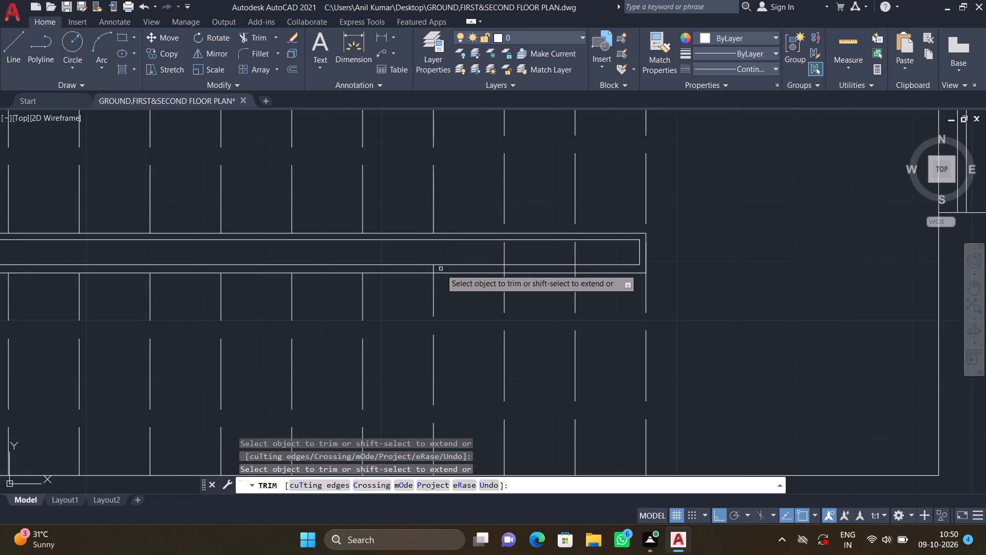
{"action": "left_click", "coordinate": [432, 270]}
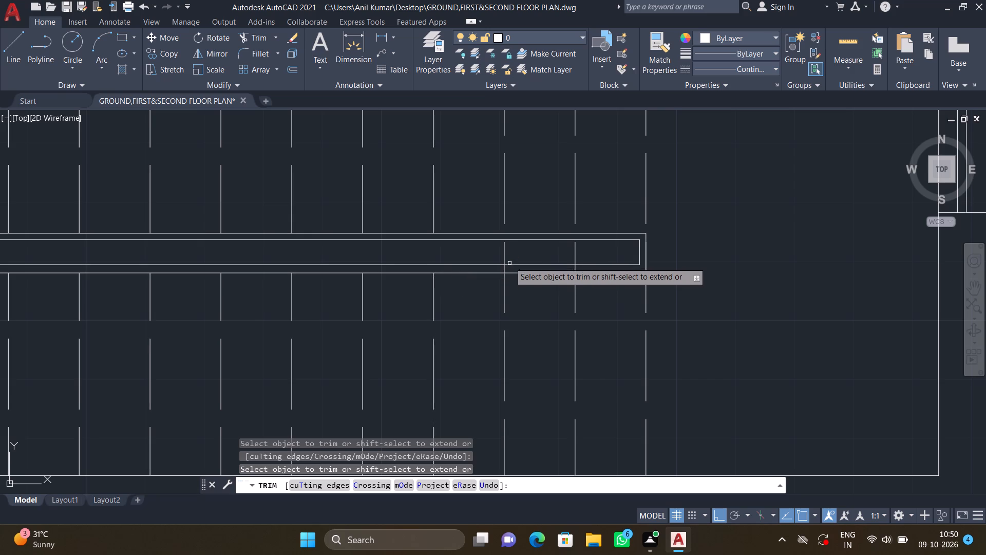
Trim the ninth tread line from the west out of the inner rectangle and both divider gaps.
{"action": "scroll", "coordinate": [509, 244], "scroll_direction": "up", "scroll_amount": 2}
{"action": "left_click", "coordinate": [494, 260]}
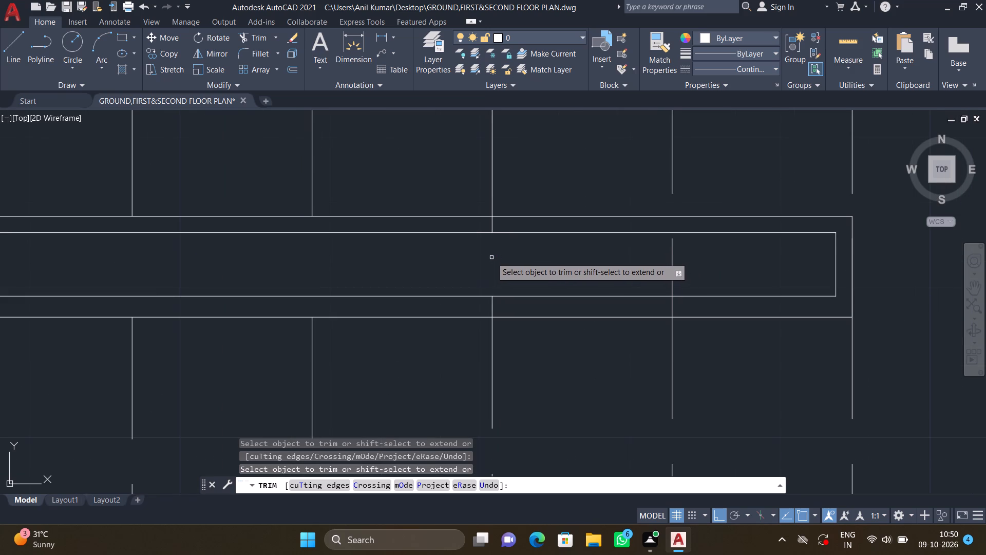
{"action": "left_click", "coordinate": [492, 222]}
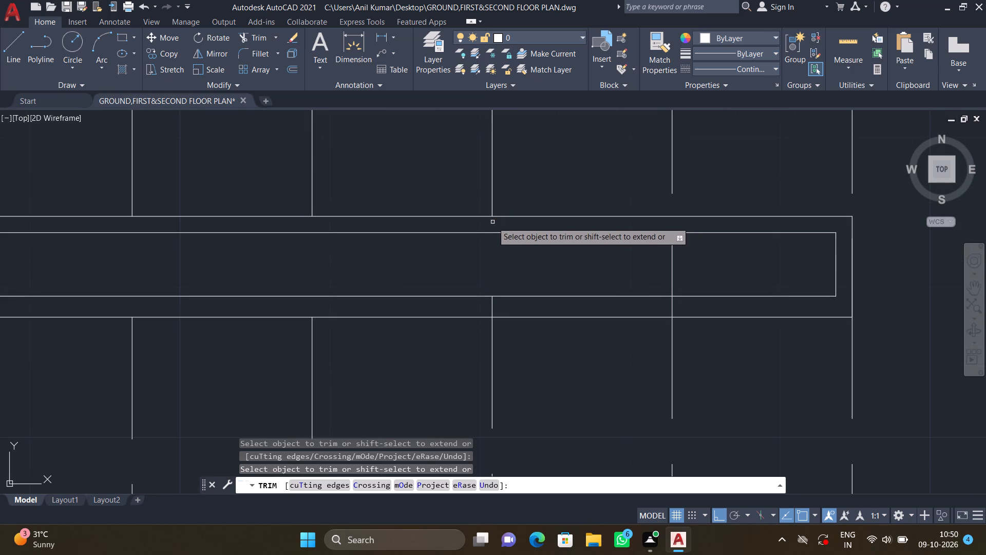
{"action": "double_click", "coordinate": [492, 309]}
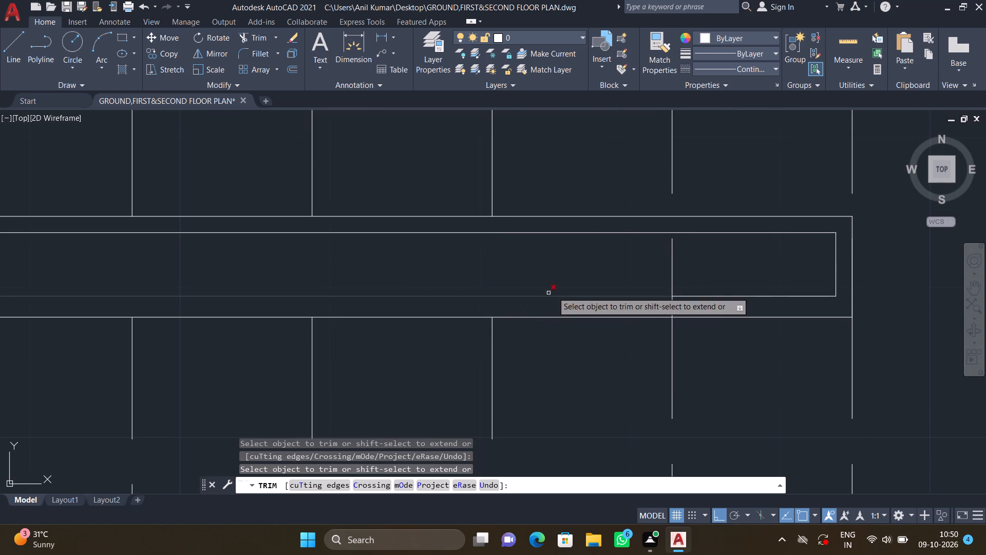
Trim the tenth tread line from the west back to the divider's outer rectangle on both sides and end the Trim command.
{"action": "scroll", "coordinate": [560, 290], "scroll_direction": "down", "scroll_amount": 2}
{"action": "middle_click_drag", "start_coordinate": [596, 287], "coordinate": [483, 250]}
{"action": "scroll", "coordinate": [497, 245], "scroll_direction": "up", "scroll_amount": 2}
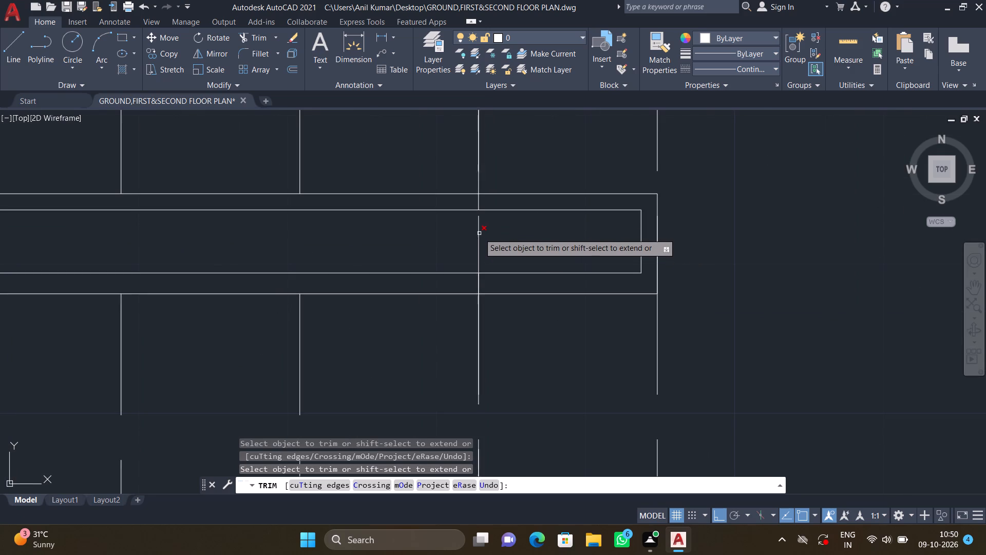
{"action": "left_click", "coordinate": [479, 232]}
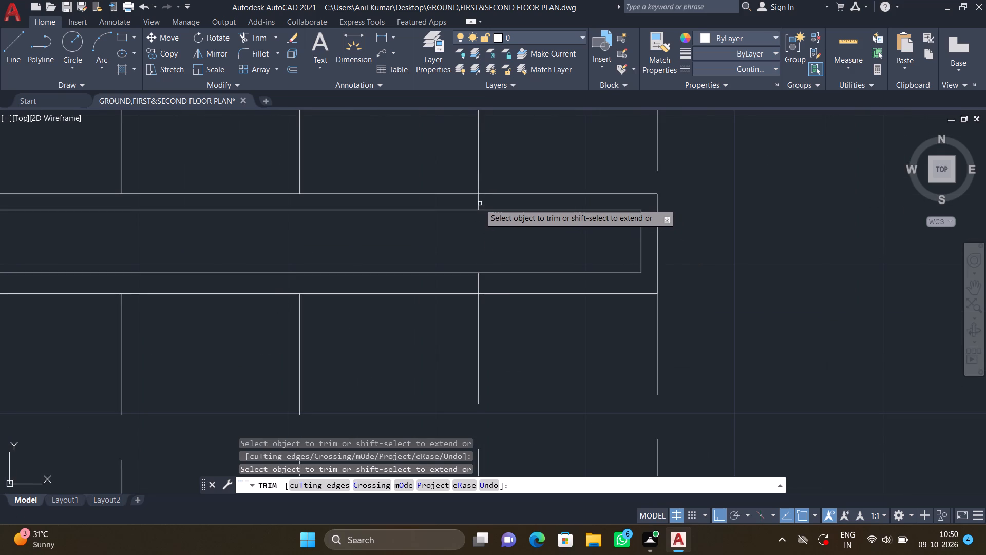
{"action": "double_click", "coordinate": [479, 203]}
{"action": "double_click", "coordinate": [479, 286]}
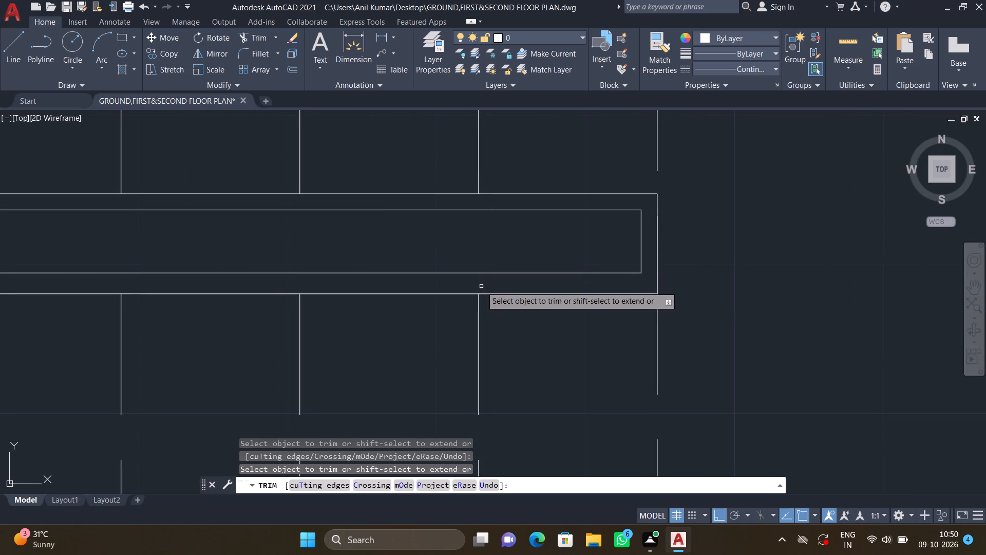
{"action": "scroll", "coordinate": [559, 301], "scroll_direction": "down", "scroll_amount": 2}
{"action": "key", "text": "Return"}
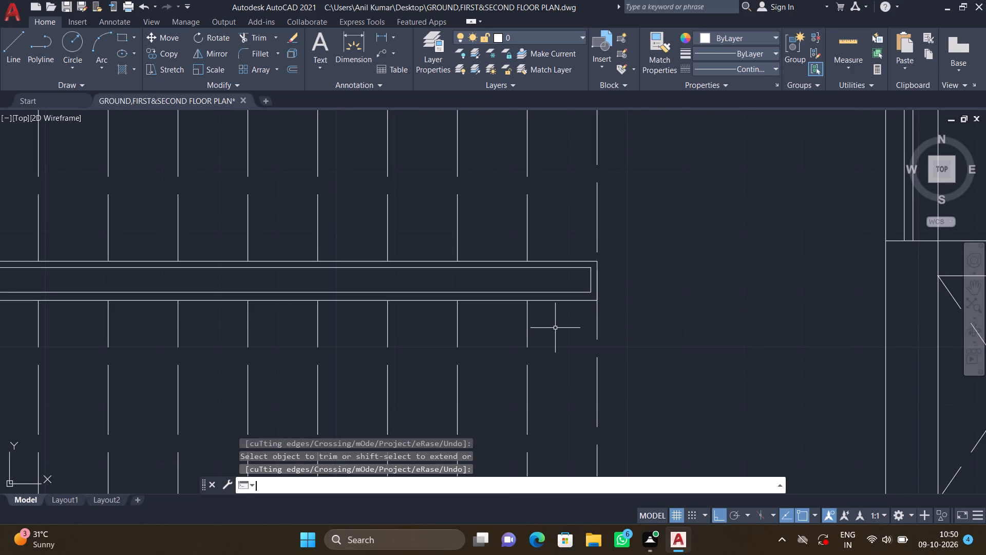
Draw a horizontal arrow shaft in the north flight from just west of the first tread line to the second tread line.
{"action": "scroll", "coordinate": [536, 362], "scroll_direction": "down", "scroll_amount": 2}
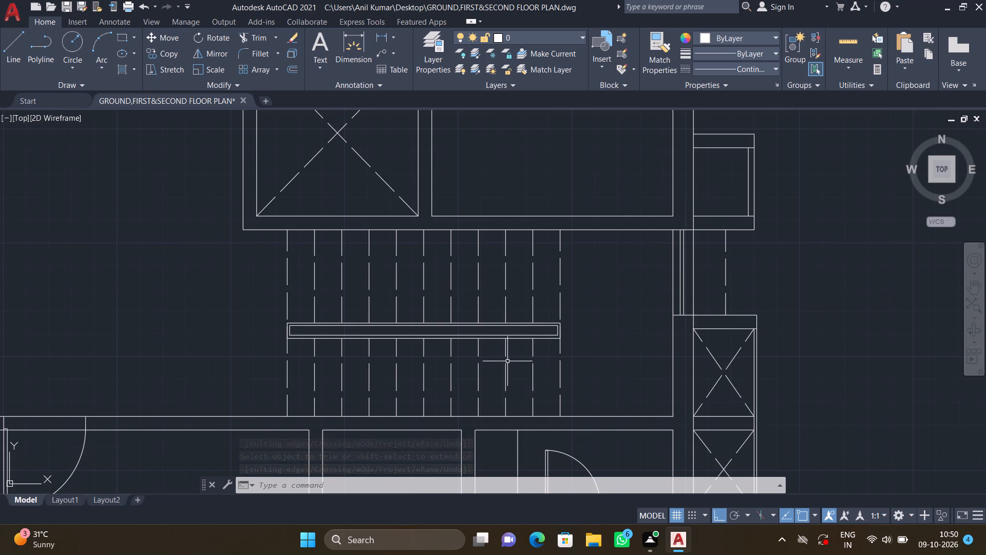
{"action": "scroll", "coordinate": [497, 363], "scroll_direction": "down", "scroll_amount": 2}
{"action": "middle_click_drag", "start_coordinate": [371, 336], "coordinate": [388, 337]}
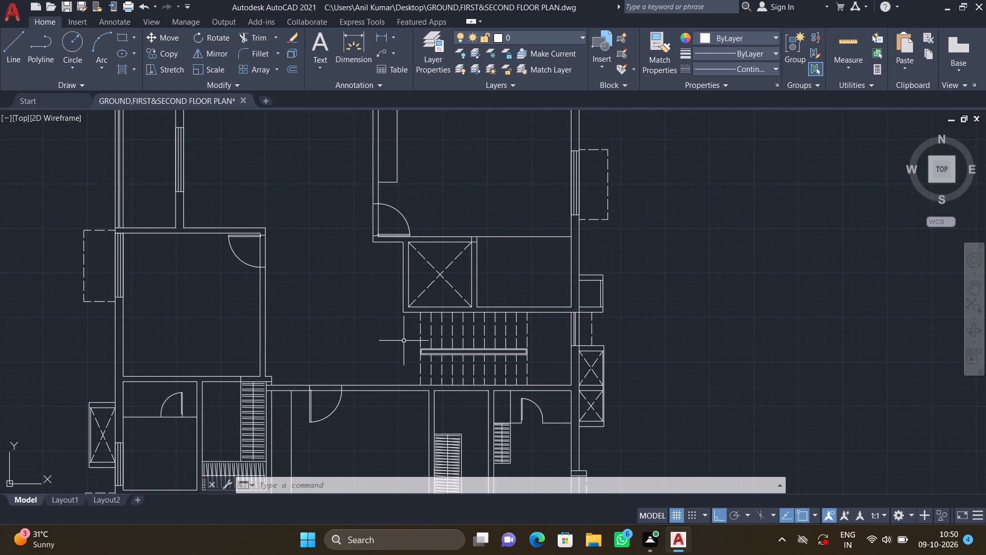
{"action": "middle_click_drag", "start_coordinate": [425, 343], "coordinate": [358, 322]}
{"action": "scroll", "coordinate": [365, 313], "scroll_direction": "up", "scroll_amount": 2}
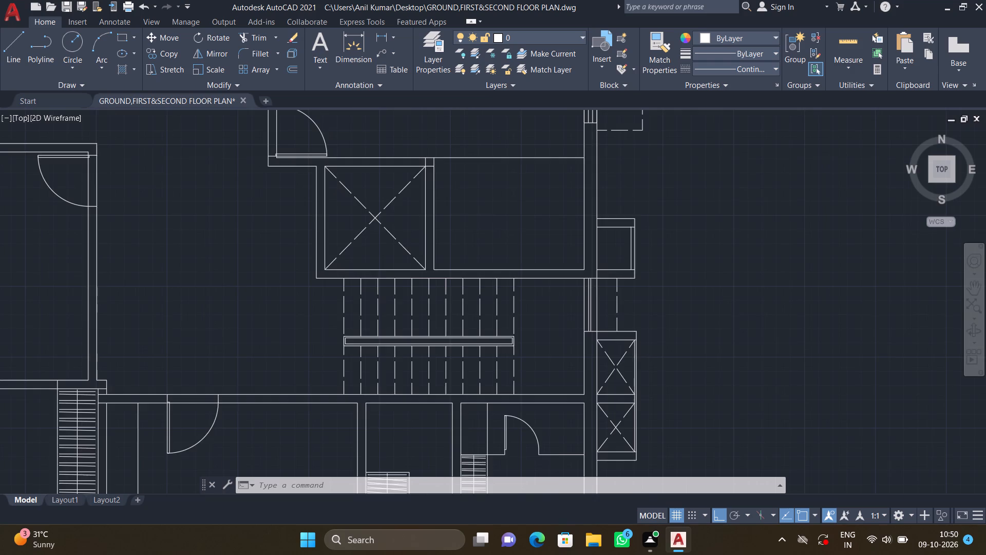
{"action": "scroll", "coordinate": [334, 310], "scroll_direction": "up", "scroll_amount": 2}
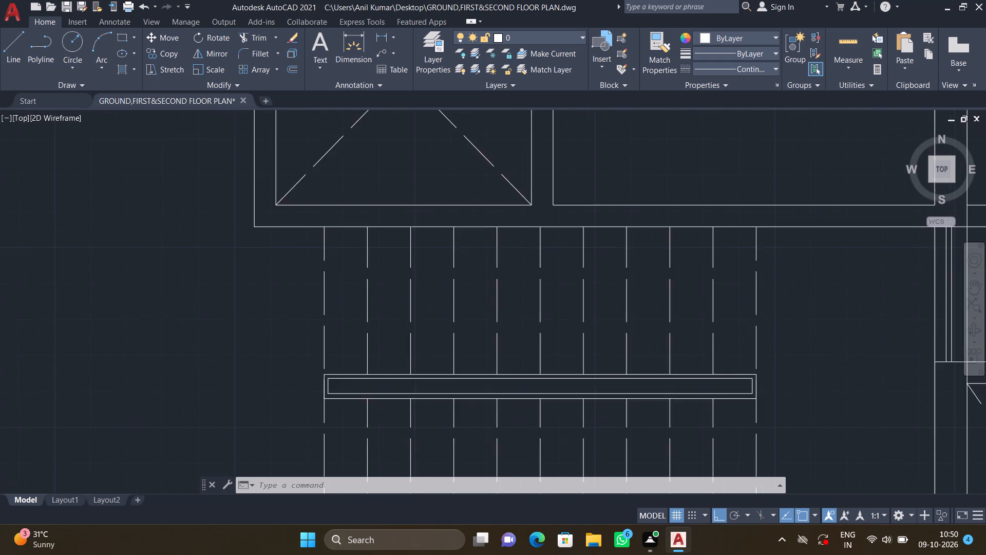
{"action": "key", "text": "l"}
{"action": "key", "text": "Return"}
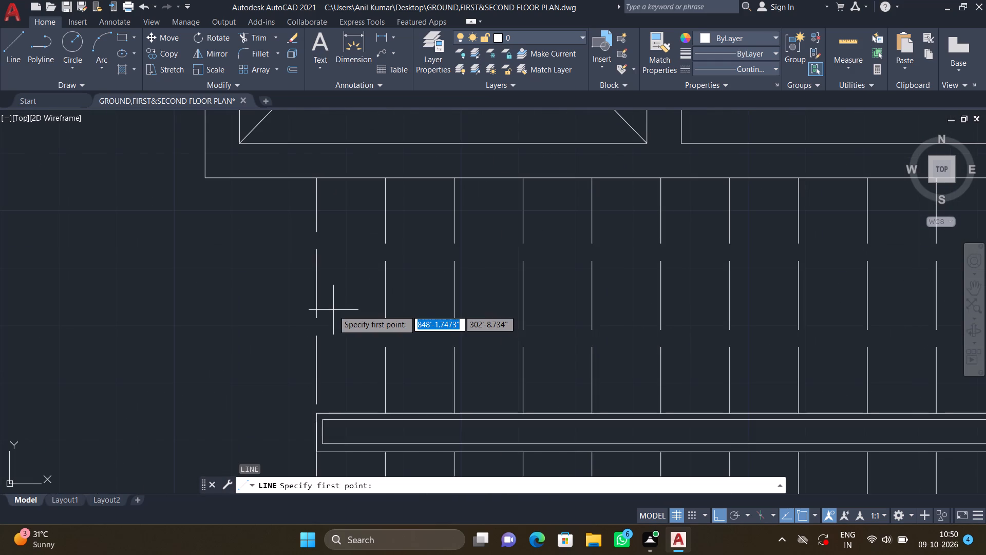
{"action": "double_click", "coordinate": [293, 304]}
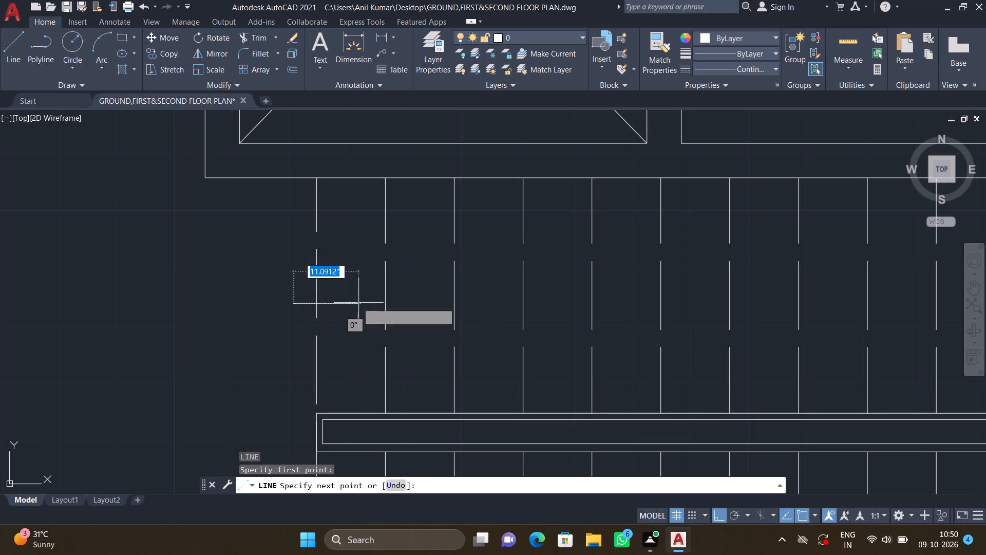
{"action": "scroll", "coordinate": [362, 303], "scroll_direction": "up", "scroll_amount": 1}
{"action": "double_click", "coordinate": [398, 306]}
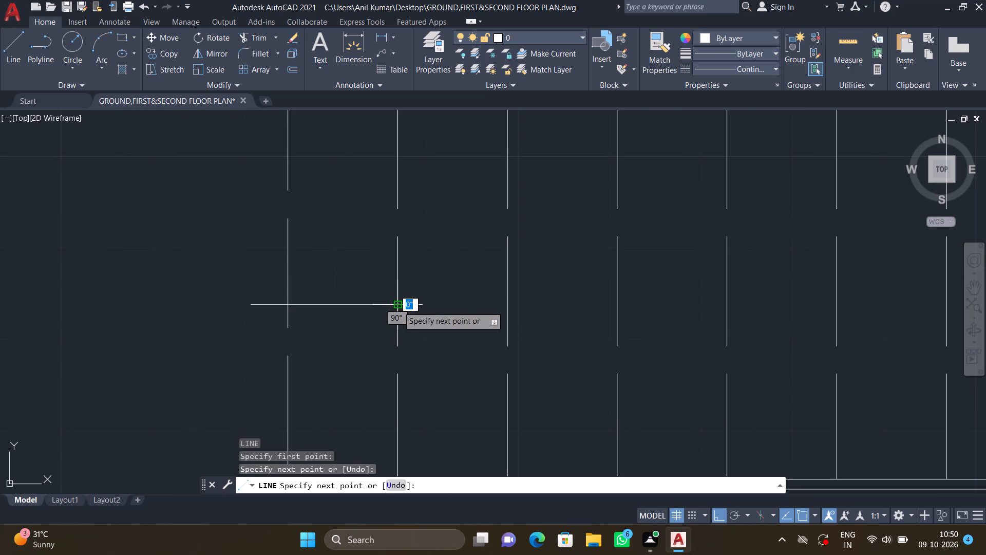
{"action": "key", "text": "Return"}
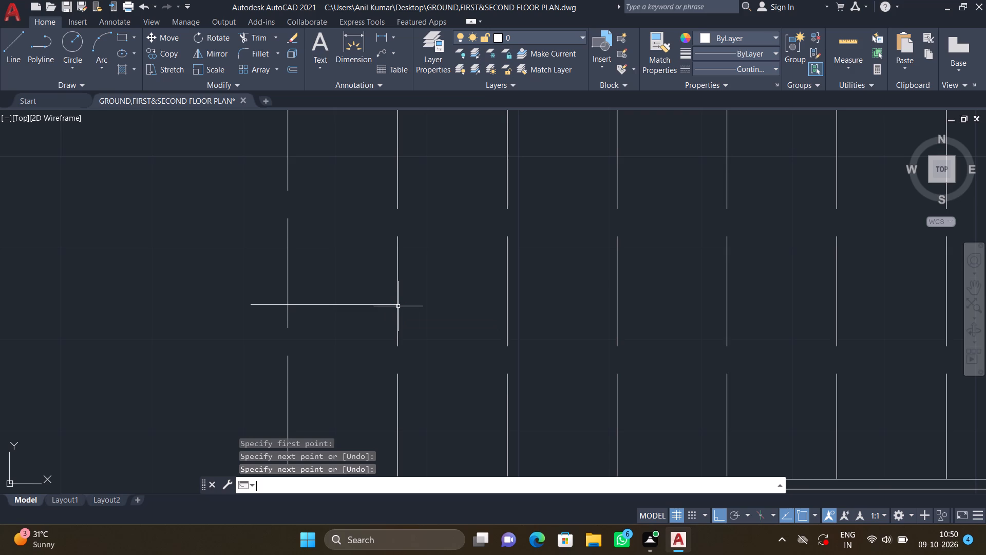
Turn Ortho off and draw the arrowhead's upper barb diagonally back up from the shaft's east end.
{"action": "key", "text": "F8"}
{"action": "key", "text": "l"}
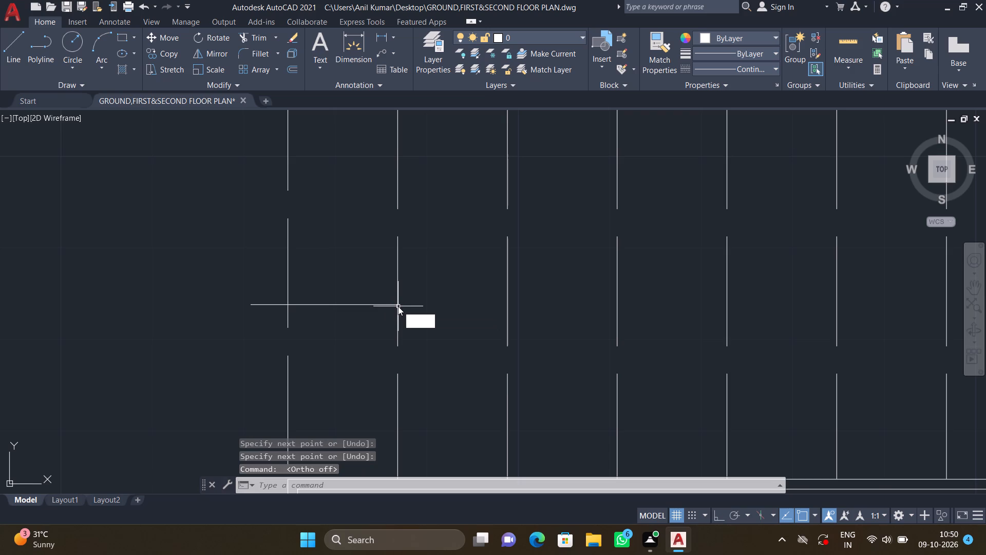
{"action": "key", "text": "Return"}
{"action": "left_click", "coordinate": [397, 306]}
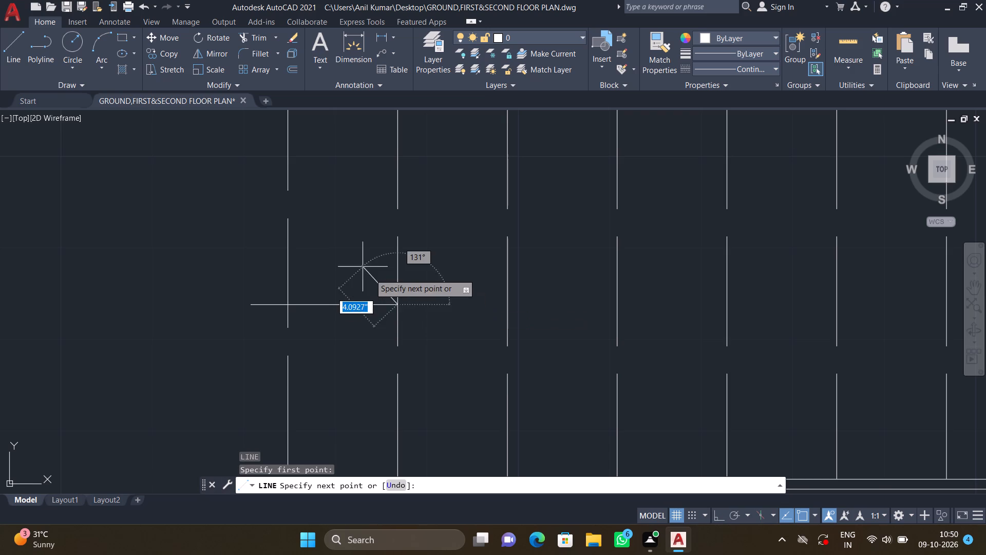
{"action": "scroll", "coordinate": [368, 276], "scroll_direction": "up", "scroll_amount": 1}
{"action": "left_click", "coordinate": [367, 274]}
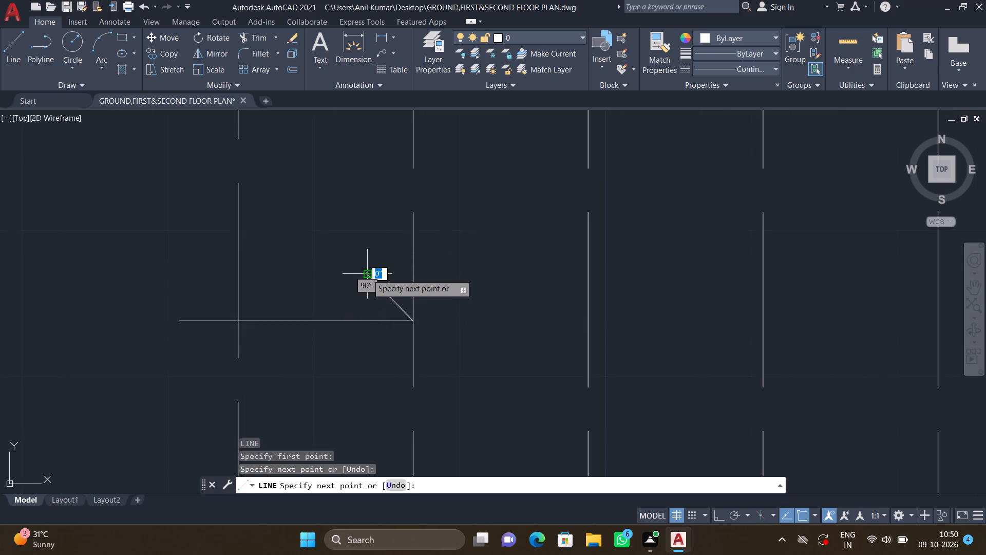
{"action": "key", "text": "Return"}
Draw the arrowhead's lower barb, about 4" long, diagonally back down from the shaft's east end.
{"action": "scroll", "coordinate": [380, 322], "scroll_direction": "down", "scroll_amount": 1}
{"action": "middle_click_drag", "start_coordinate": [366, 328], "coordinate": [356, 285]}
{"action": "middle_click_drag", "start_coordinate": [351, 326], "coordinate": [363, 288]}
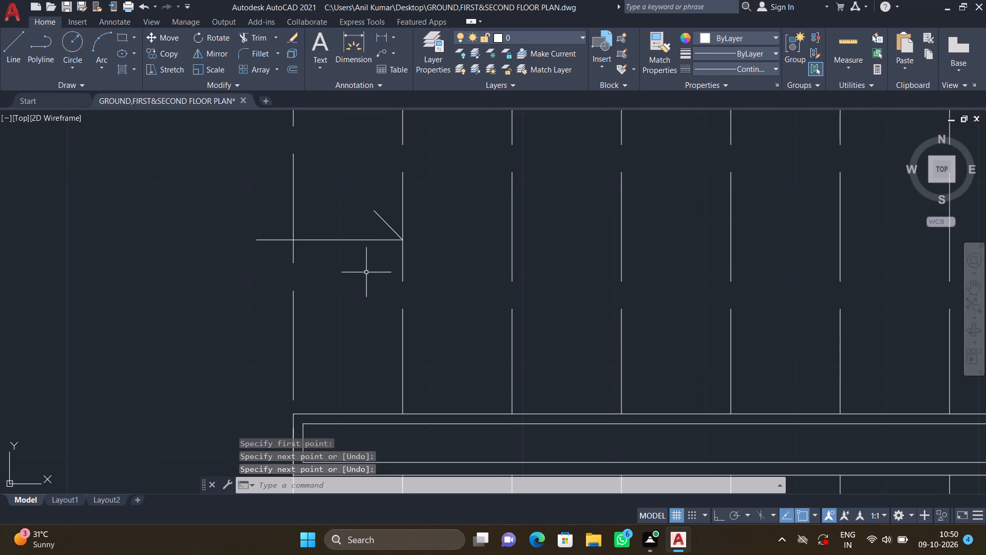
{"action": "scroll", "coordinate": [393, 252], "scroll_direction": "up", "scroll_amount": 2}
{"action": "key", "text": "l"}
{"action": "key", "text": "Return"}
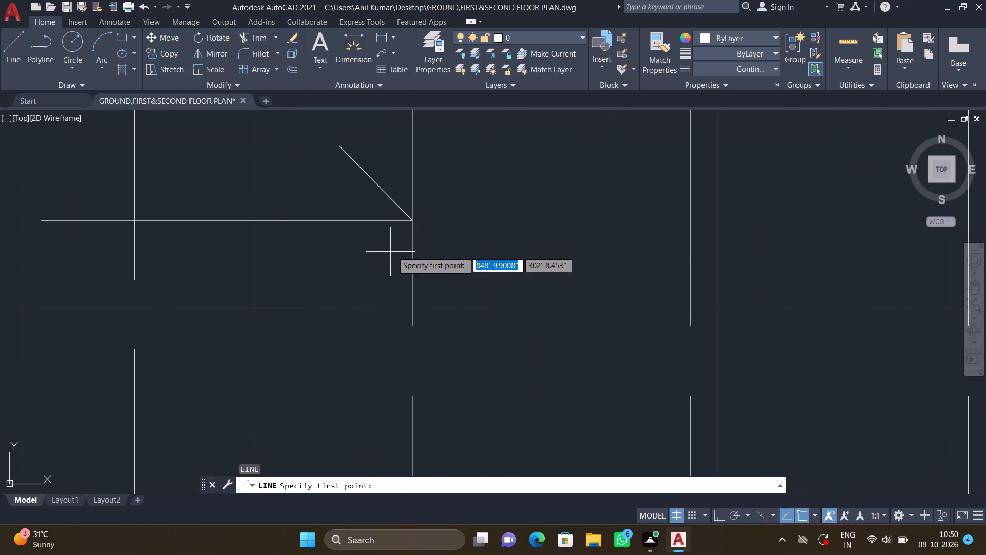
{"action": "left_click", "coordinate": [413, 224]}
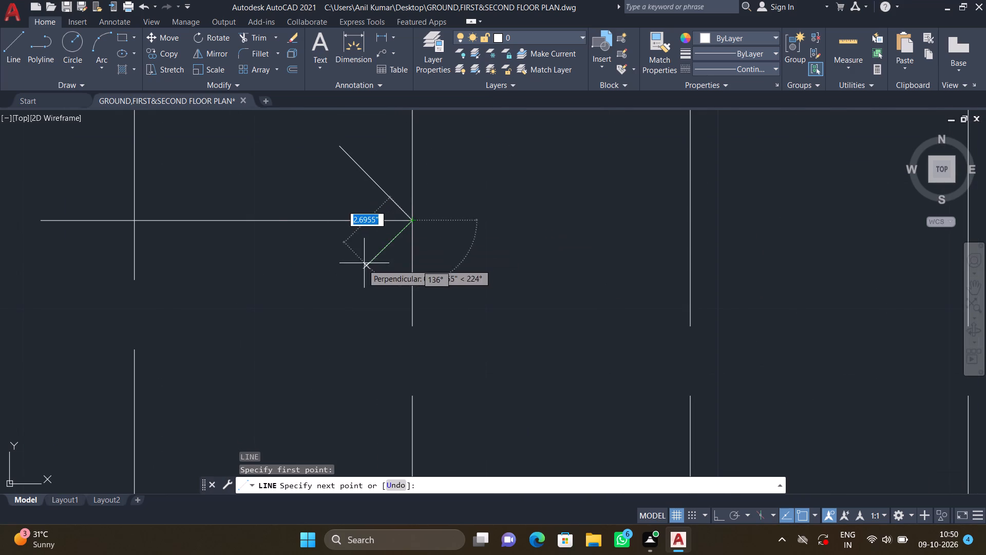
{"action": "scroll", "coordinate": [348, 277], "scroll_direction": "up", "scroll_amount": 1}
{"action": "middle_click_drag", "start_coordinate": [347, 277], "coordinate": [370, 334]}
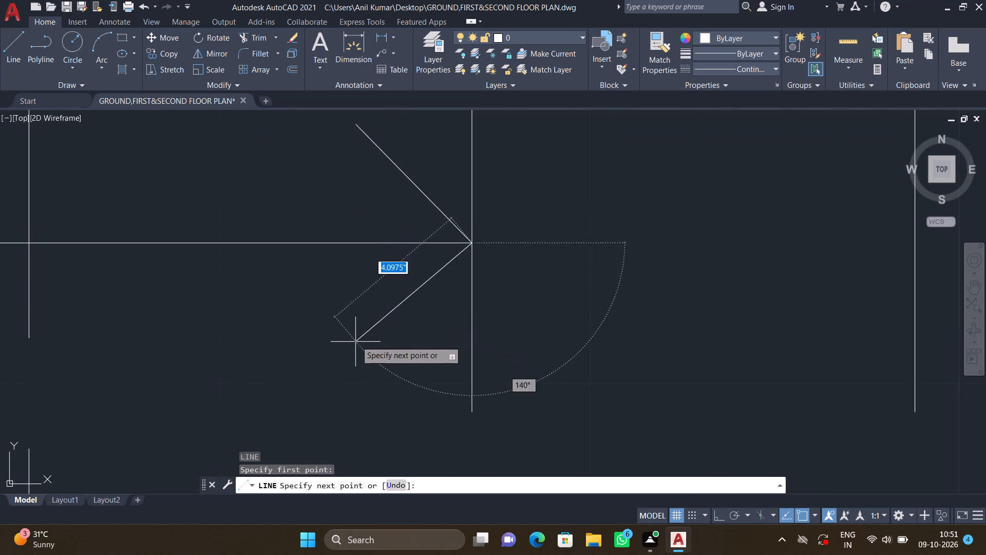
{"action": "scroll", "coordinate": [365, 341], "scroll_direction": "down", "scroll_amount": 1}
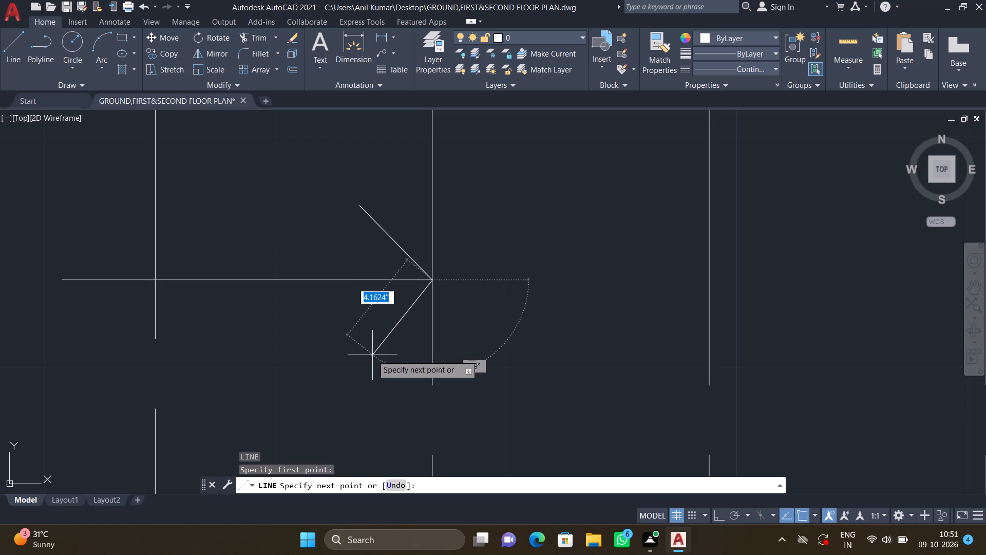
{"action": "left_click", "coordinate": [366, 353]}
{"action": "key", "text": "Return"}
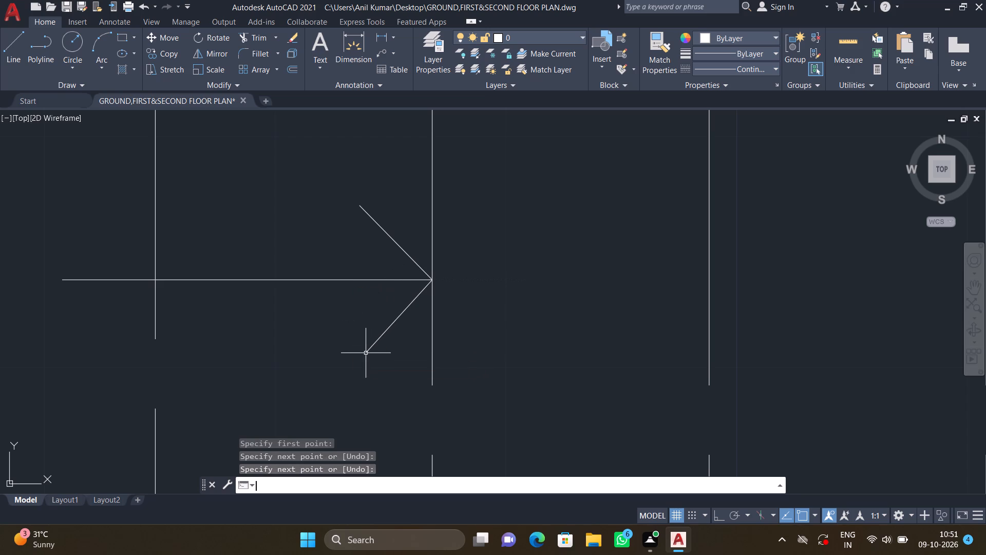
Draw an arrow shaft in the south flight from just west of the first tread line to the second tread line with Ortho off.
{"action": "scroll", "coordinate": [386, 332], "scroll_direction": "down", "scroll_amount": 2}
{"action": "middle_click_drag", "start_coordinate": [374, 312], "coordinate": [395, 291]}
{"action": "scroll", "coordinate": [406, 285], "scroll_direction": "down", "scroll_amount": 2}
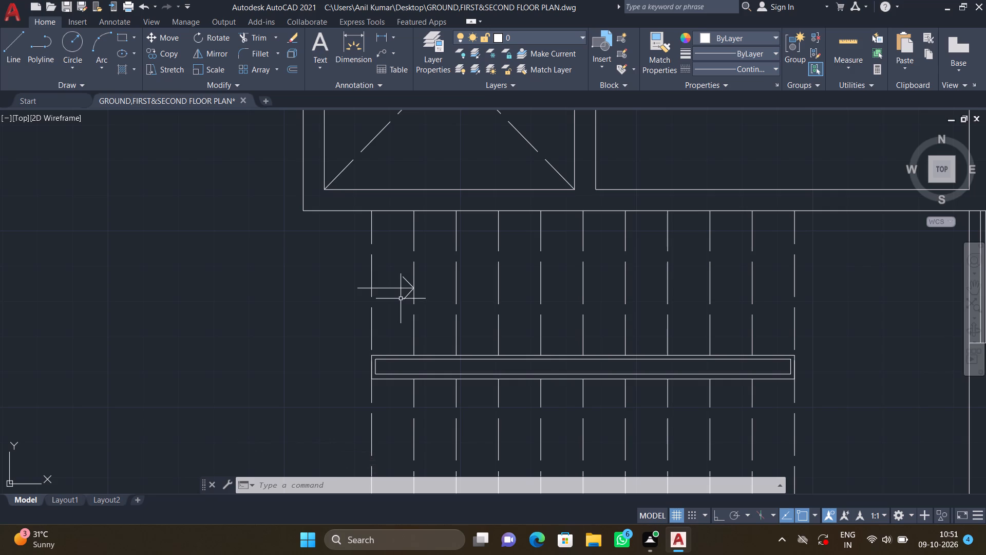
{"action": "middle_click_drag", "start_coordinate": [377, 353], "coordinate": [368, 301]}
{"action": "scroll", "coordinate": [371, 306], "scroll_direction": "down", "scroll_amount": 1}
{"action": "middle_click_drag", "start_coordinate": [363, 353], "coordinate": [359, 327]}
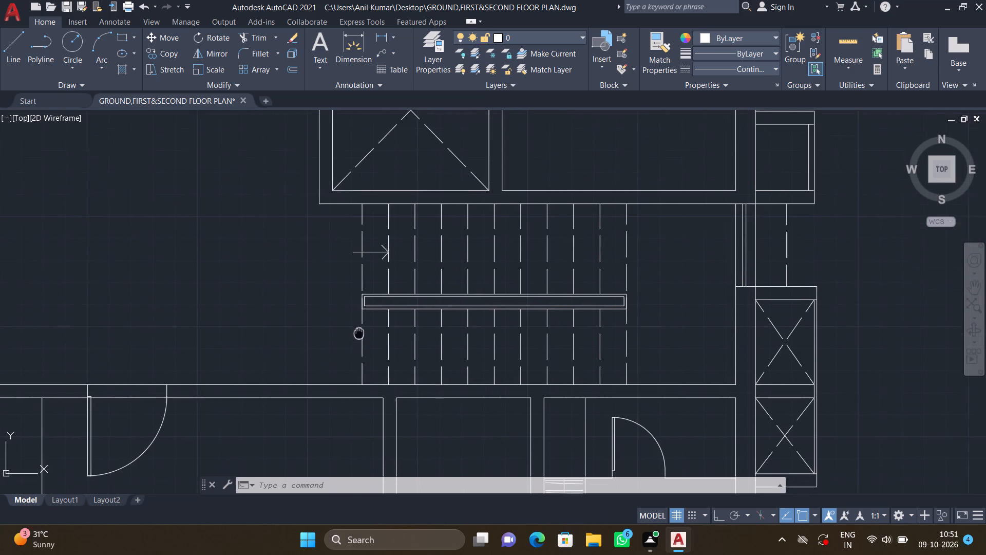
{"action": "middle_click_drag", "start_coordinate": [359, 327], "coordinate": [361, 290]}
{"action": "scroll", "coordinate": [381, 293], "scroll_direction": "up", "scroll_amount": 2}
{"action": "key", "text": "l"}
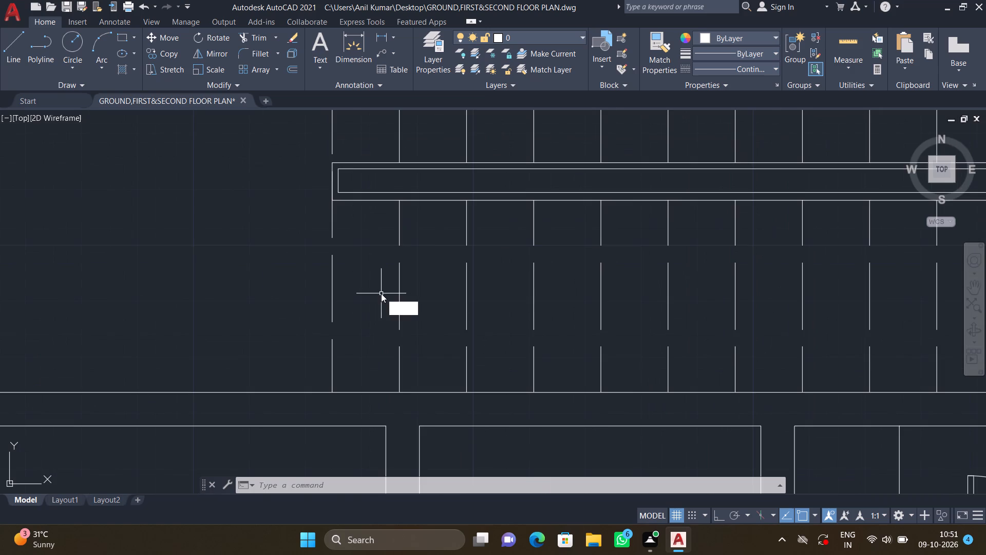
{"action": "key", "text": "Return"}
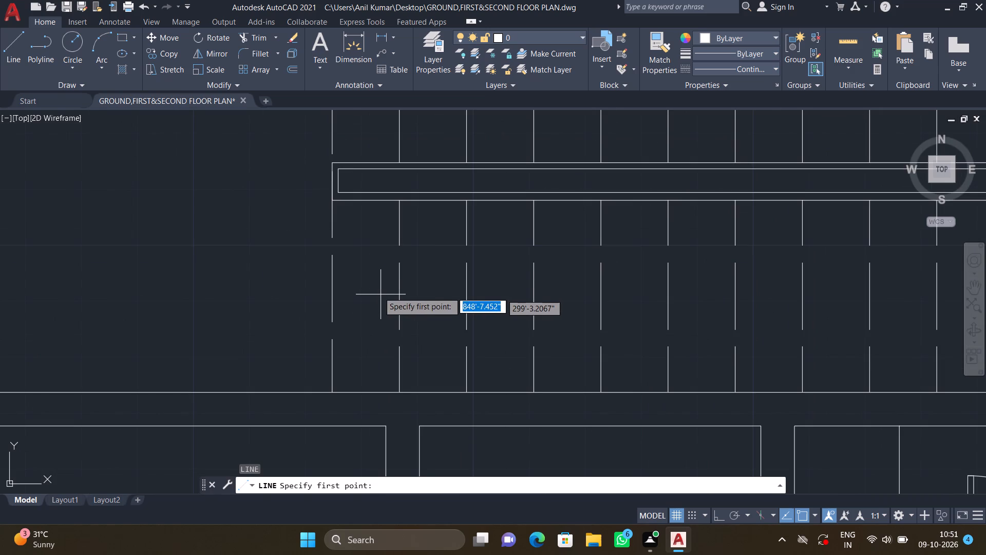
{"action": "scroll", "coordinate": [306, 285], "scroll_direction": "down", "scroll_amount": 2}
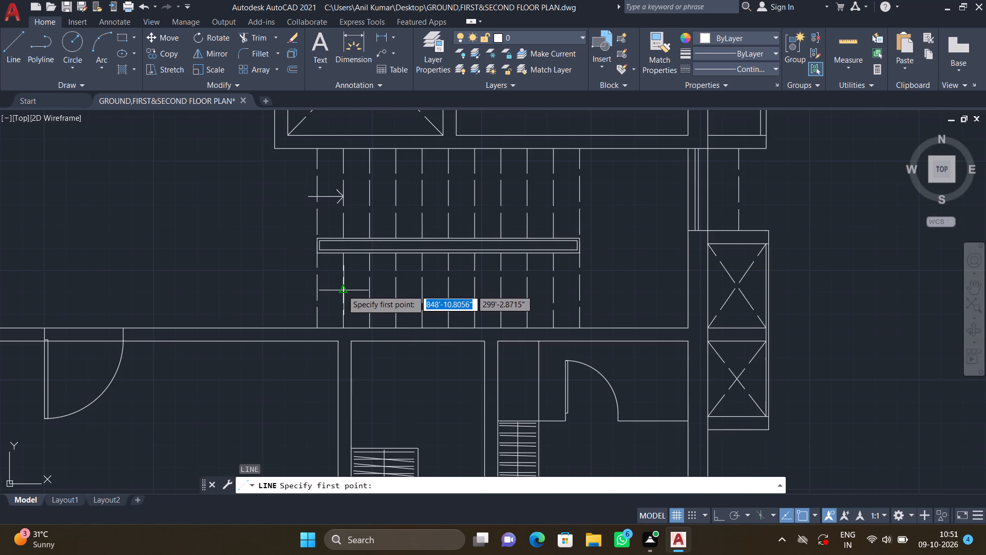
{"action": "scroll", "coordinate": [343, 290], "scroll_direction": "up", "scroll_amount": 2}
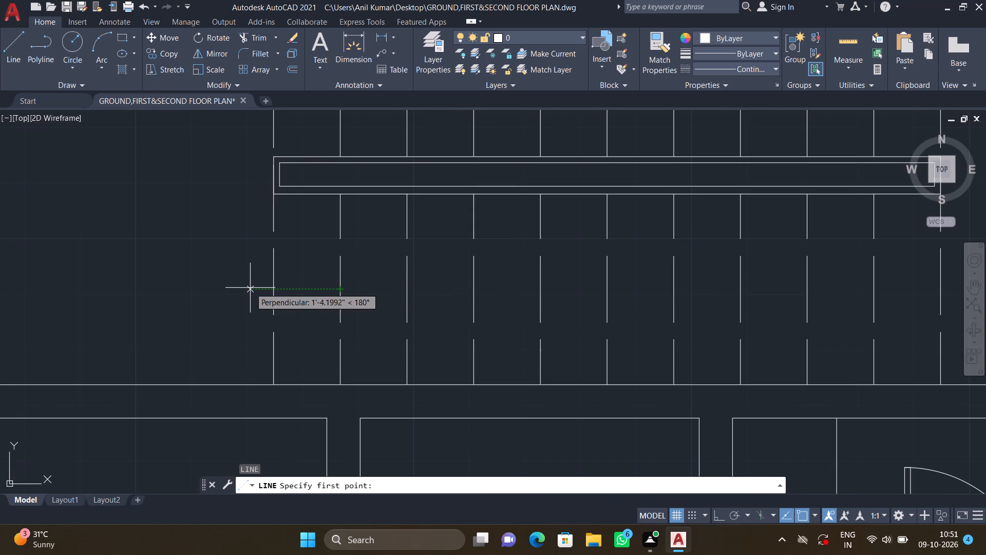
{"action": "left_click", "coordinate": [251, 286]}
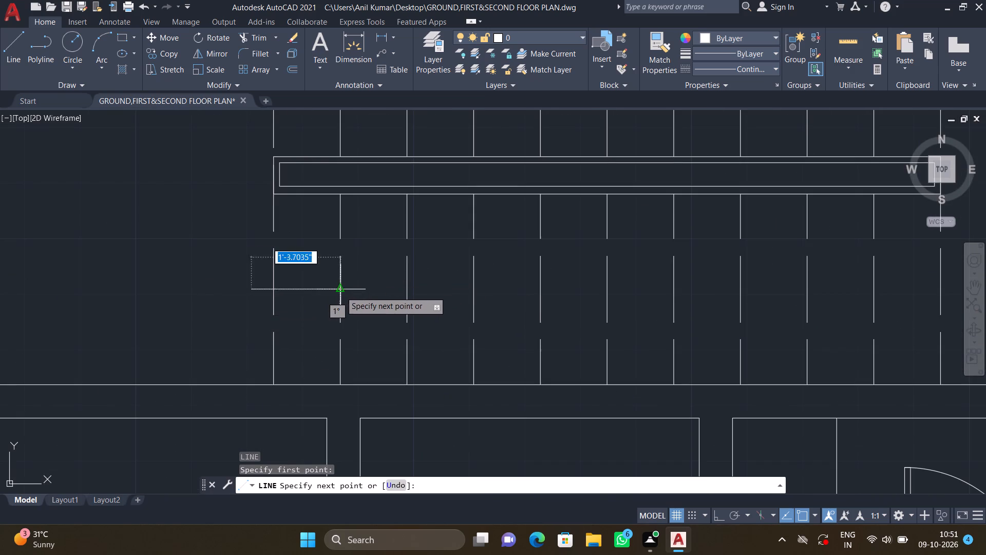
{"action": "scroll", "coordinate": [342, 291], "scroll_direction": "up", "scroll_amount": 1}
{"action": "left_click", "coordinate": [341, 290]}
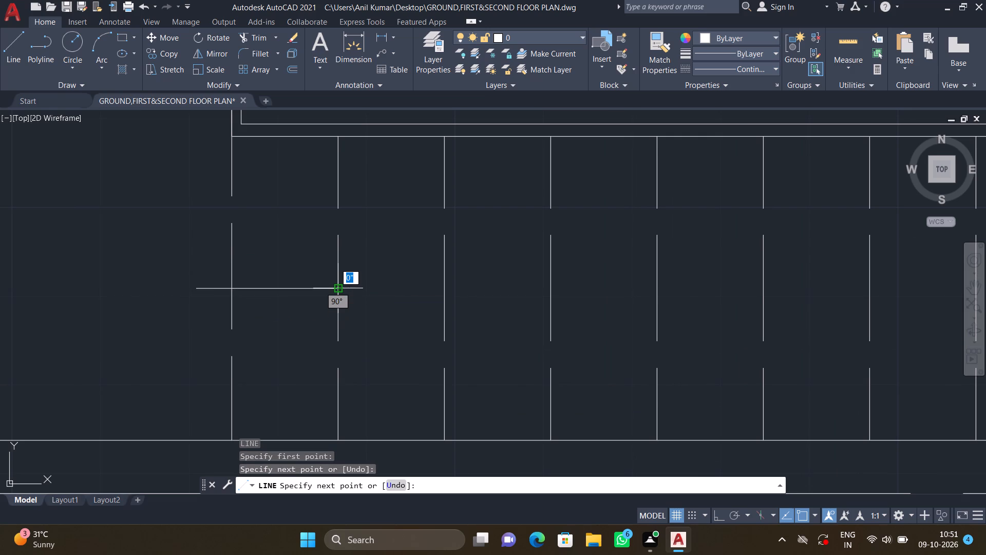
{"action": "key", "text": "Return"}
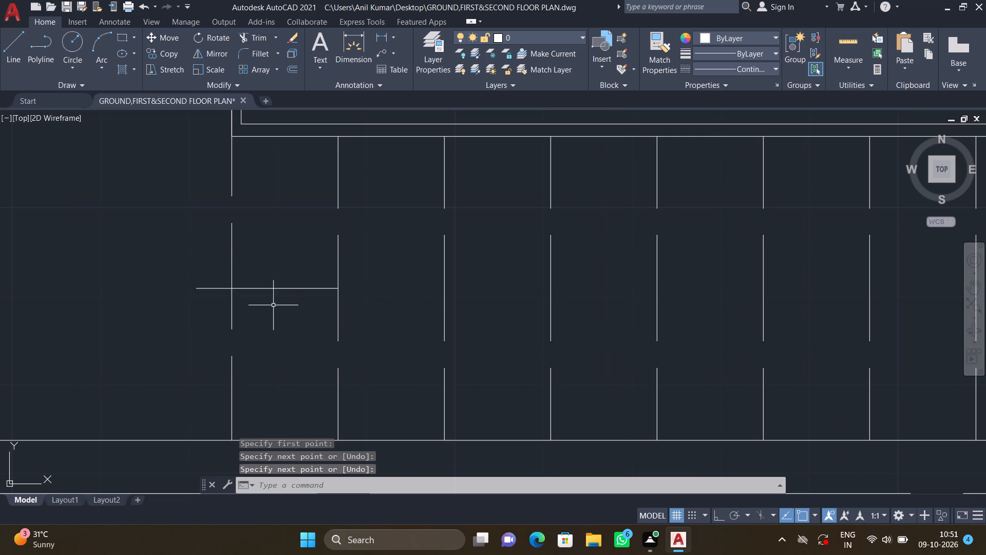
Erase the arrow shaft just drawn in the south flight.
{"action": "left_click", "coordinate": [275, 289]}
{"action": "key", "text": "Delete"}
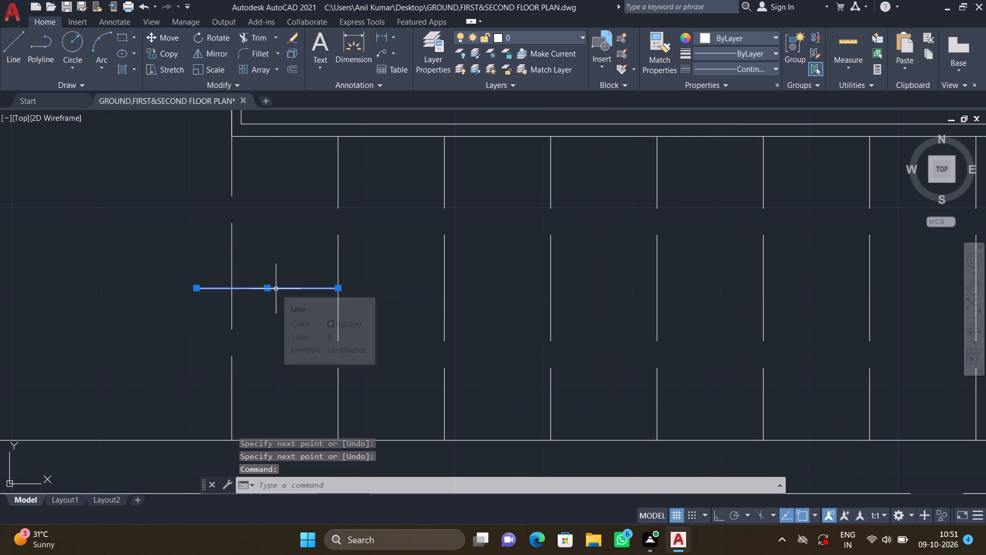
Turn Ortho on and draw a shaft about 1'-2" long from the south flight's second tread line west past the first.
{"action": "key", "text": "F8"}
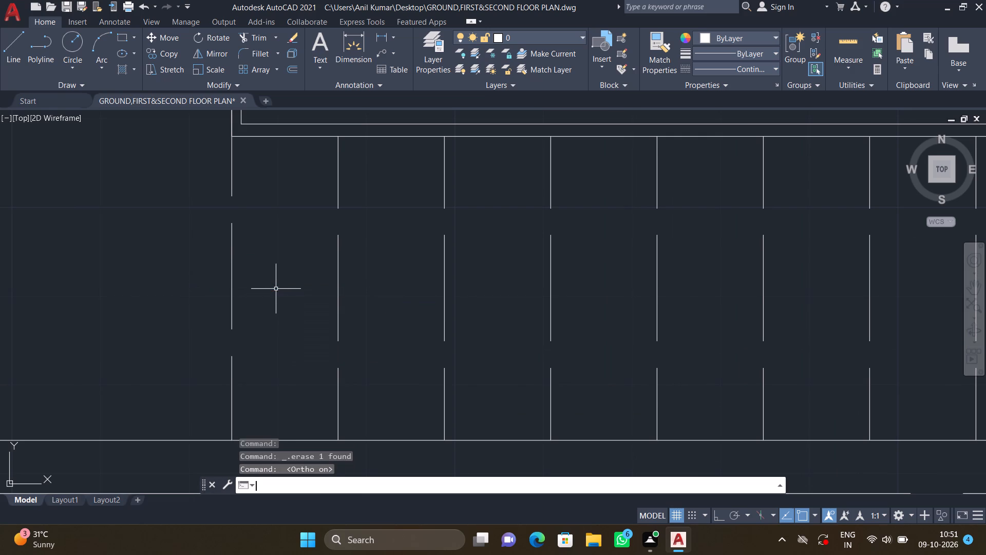
{"action": "key", "text": "l"}
{"action": "key", "text": "Return"}
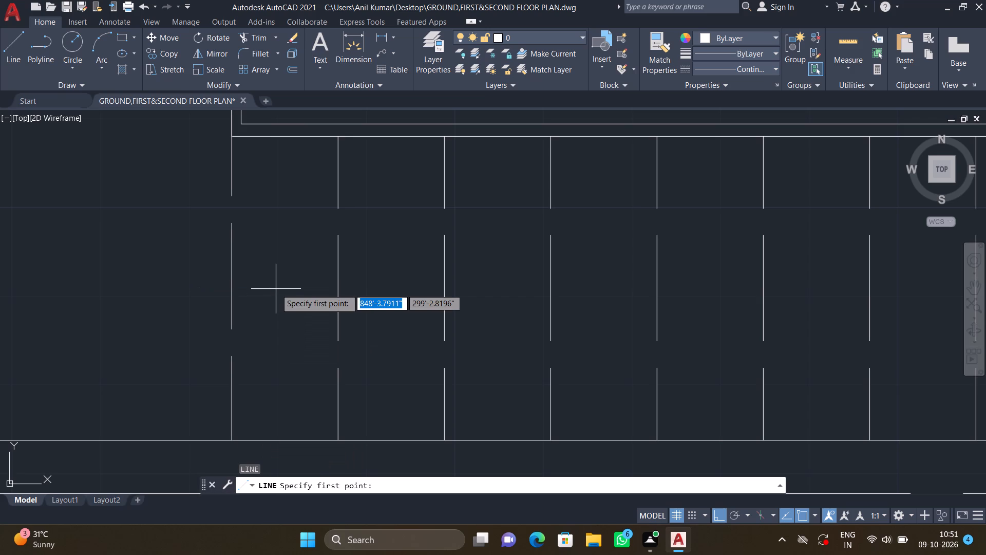
{"action": "left_click", "coordinate": [336, 291]}
{"action": "scroll", "coordinate": [213, 285], "scroll_direction": "up", "scroll_amount": 1}
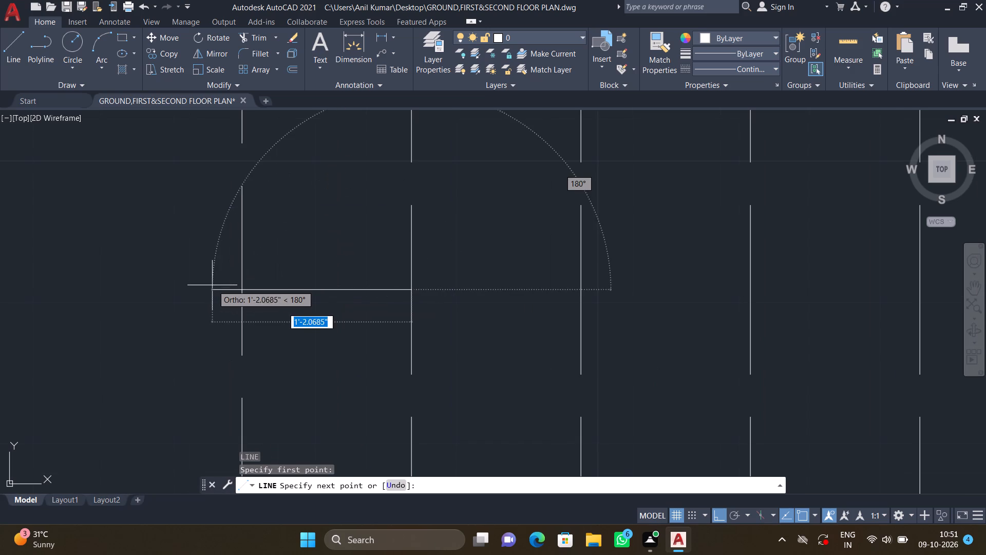
{"action": "left_click", "coordinate": [208, 290]}
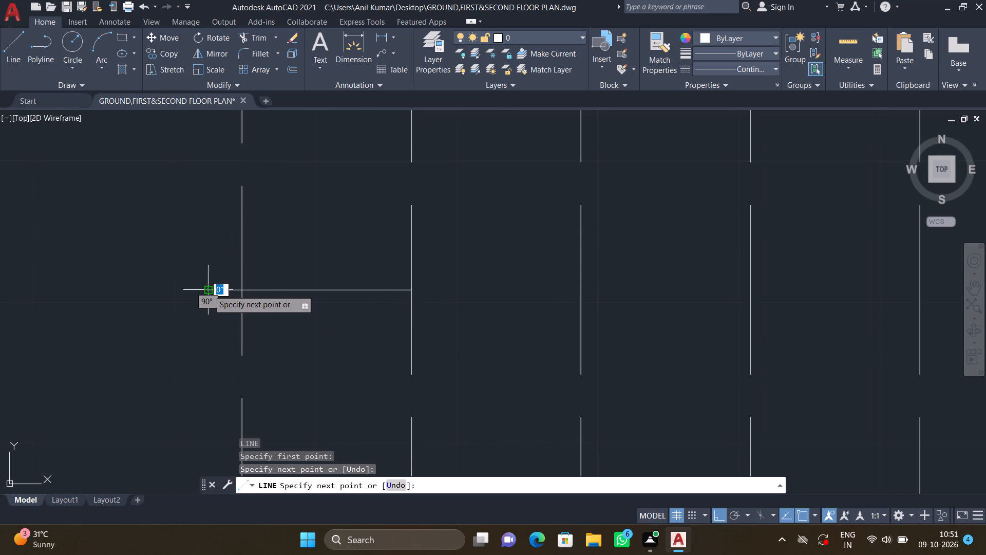
{"action": "key", "text": "Return"}
Turn Ortho off and draw the south arrowhead's upper barb, about 3" long, diagonally back up from the shaft's east end.
{"action": "key", "text": "l"}
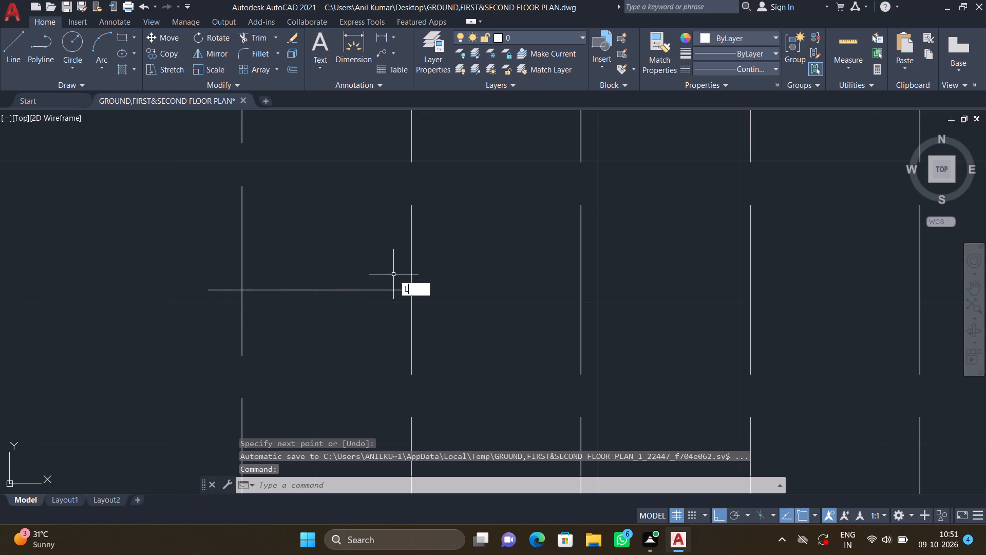
{"action": "key", "text": "Return"}
{"action": "left_click", "coordinate": [409, 292]}
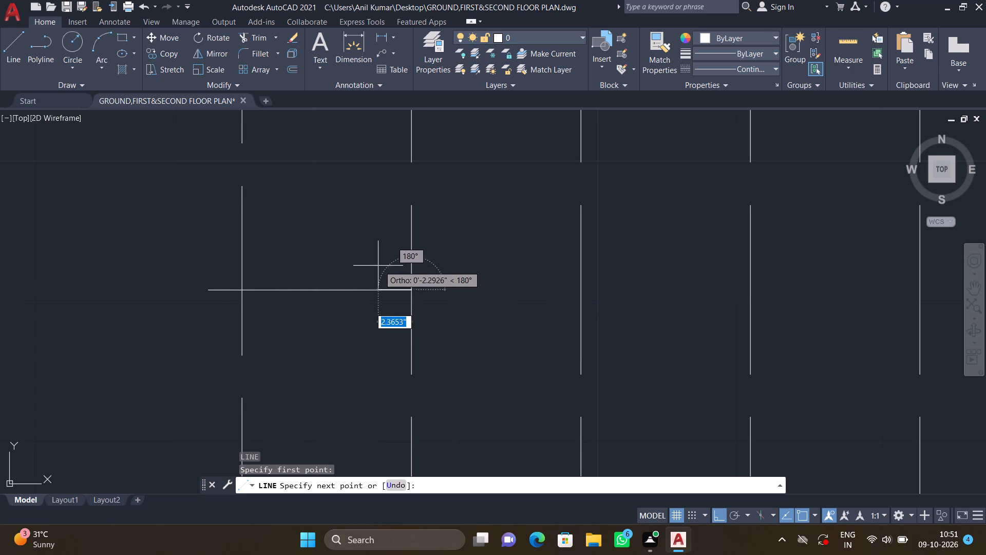
{"action": "scroll", "coordinate": [378, 266], "scroll_direction": "up", "scroll_amount": 1}
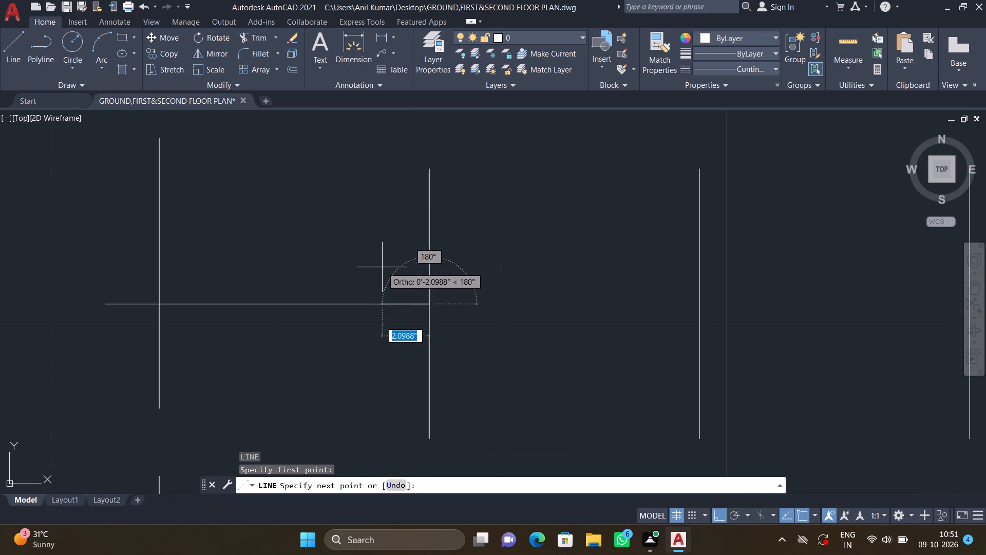
{"action": "key", "text": "F8"}
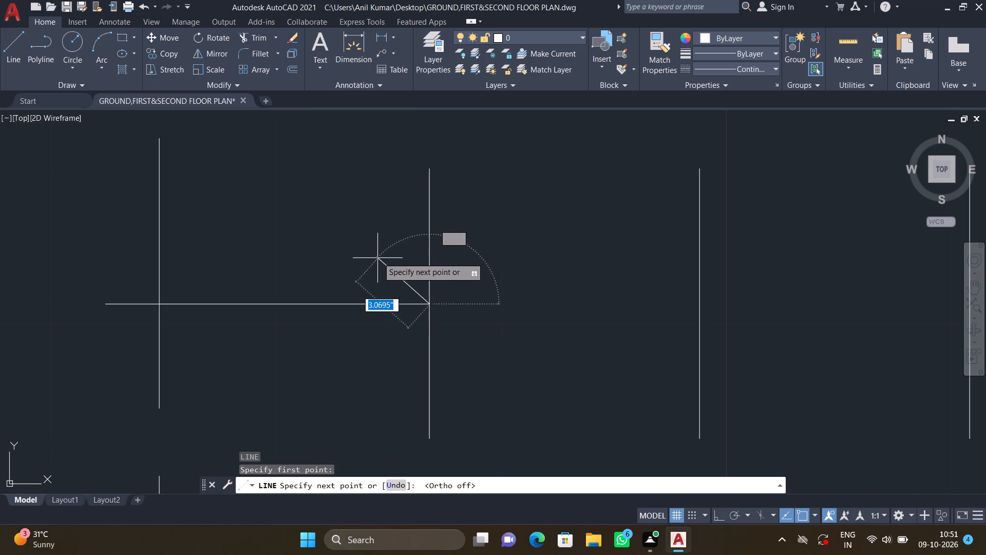
{"action": "double_click", "coordinate": [383, 251]}
{"action": "key", "text": "Return"}
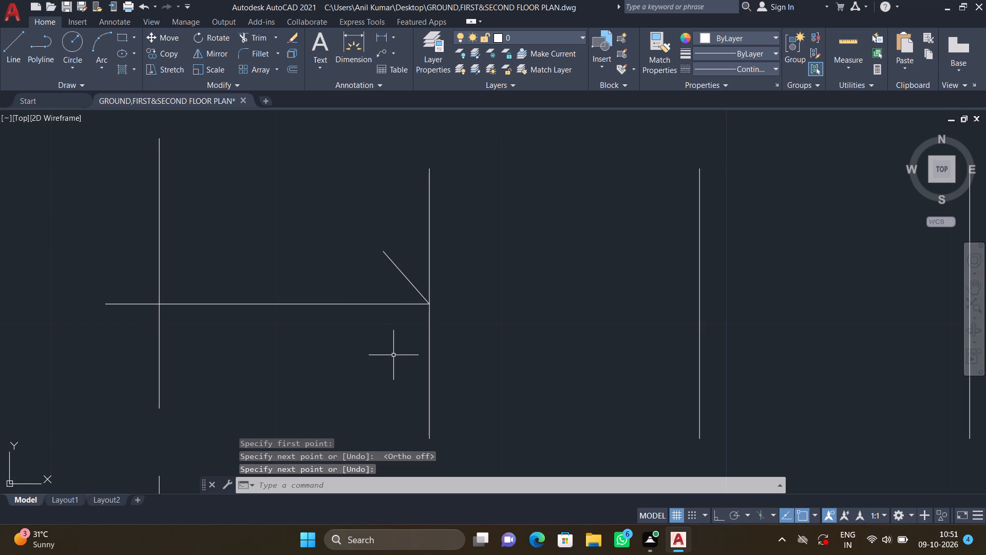
Draw the south arrowhead's lower barb, about 3" long, diagonally back down from the shaft's east end.
{"action": "key", "text": "l"}
{"action": "key", "text": "Return"}
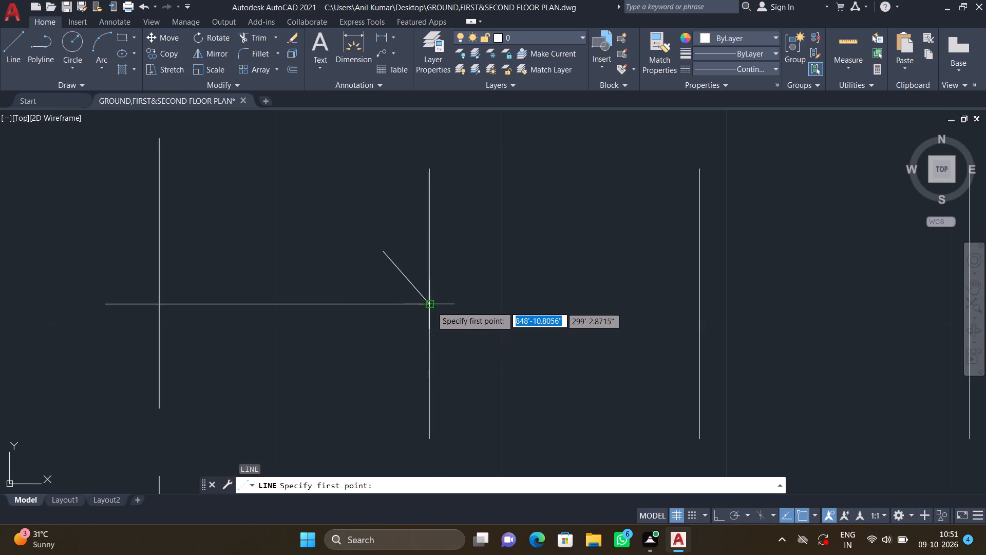
{"action": "double_click", "coordinate": [428, 301]}
{"action": "scroll", "coordinate": [384, 355], "scroll_direction": "up", "scroll_amount": 1}
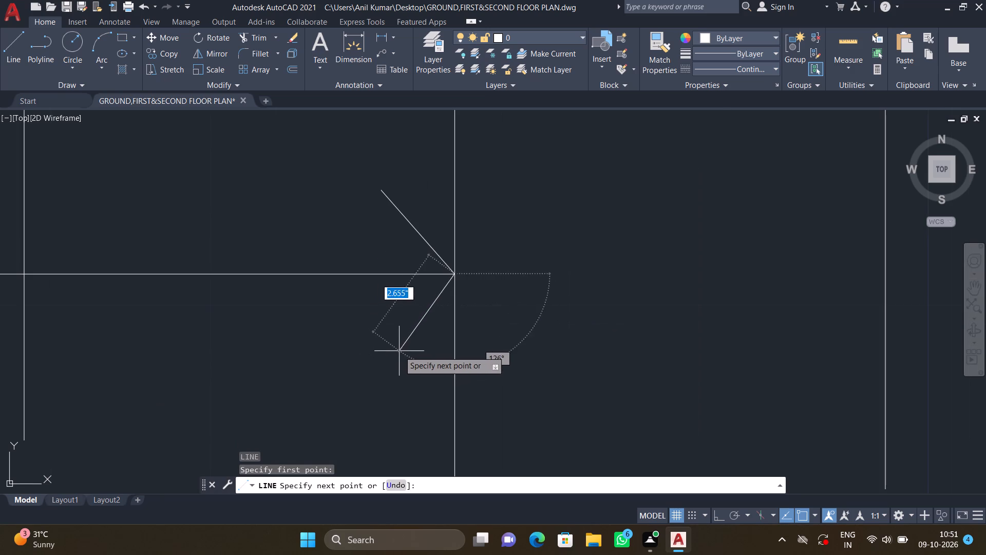
{"action": "double_click", "coordinate": [382, 348]}
{"action": "key", "text": "Return"}
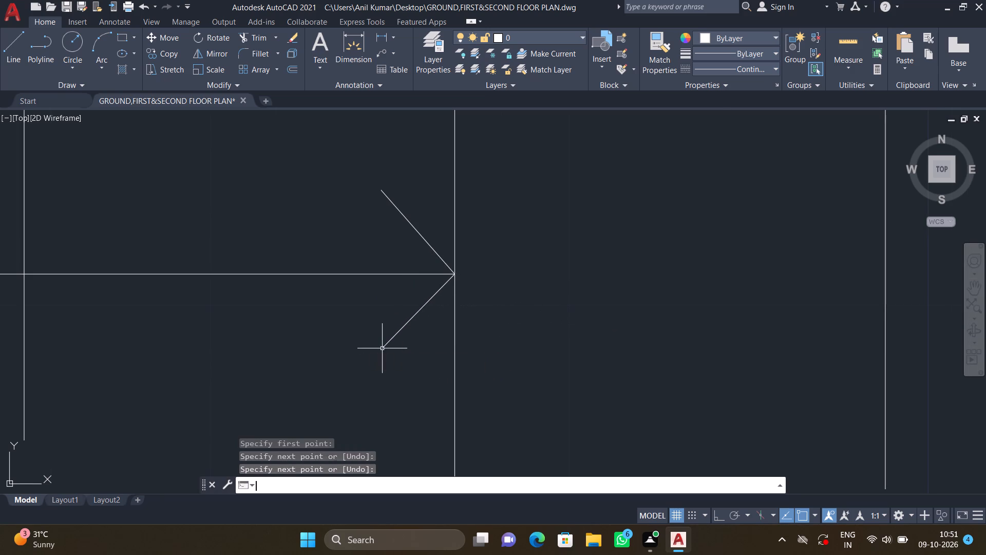
Copy the three-seater sofa from the furniture symbols, by its back's midpoint, into the central hall just below the north wall.
{"action": "scroll", "coordinate": [392, 312], "scroll_direction": "down", "scroll_amount": 2}
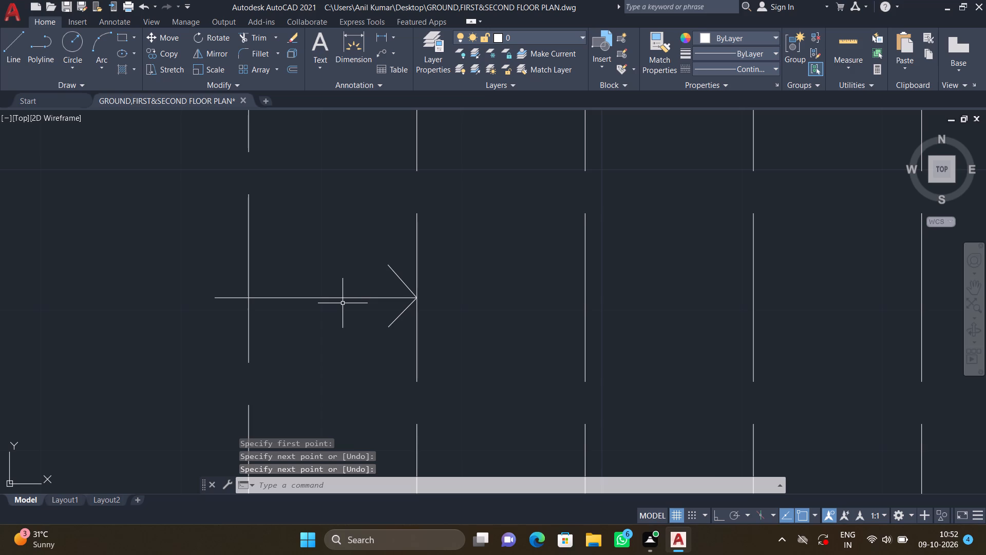
{"action": "scroll", "coordinate": [340, 303], "scroll_direction": "down", "scroll_amount": 3}
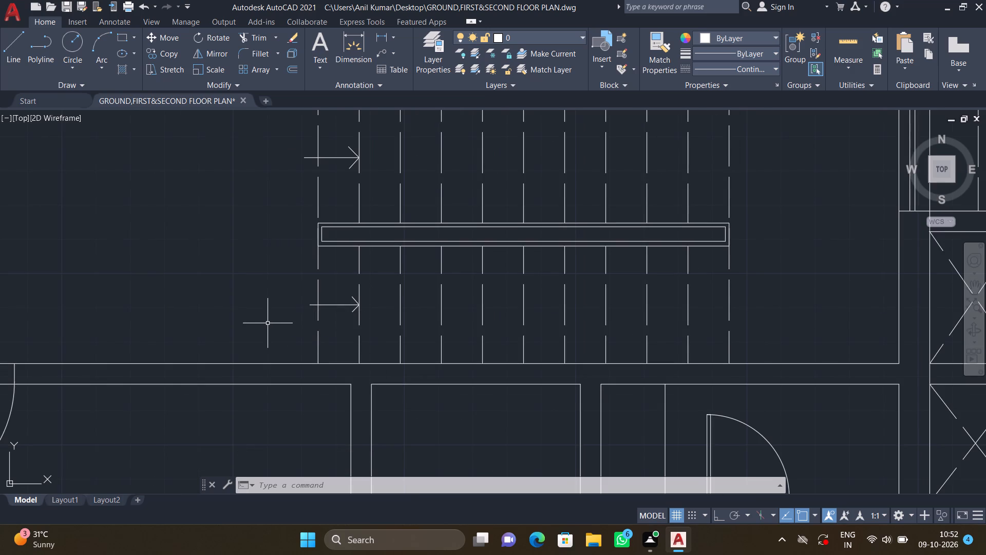
{"action": "scroll", "coordinate": [268, 323], "scroll_direction": "down", "scroll_amount": 1}
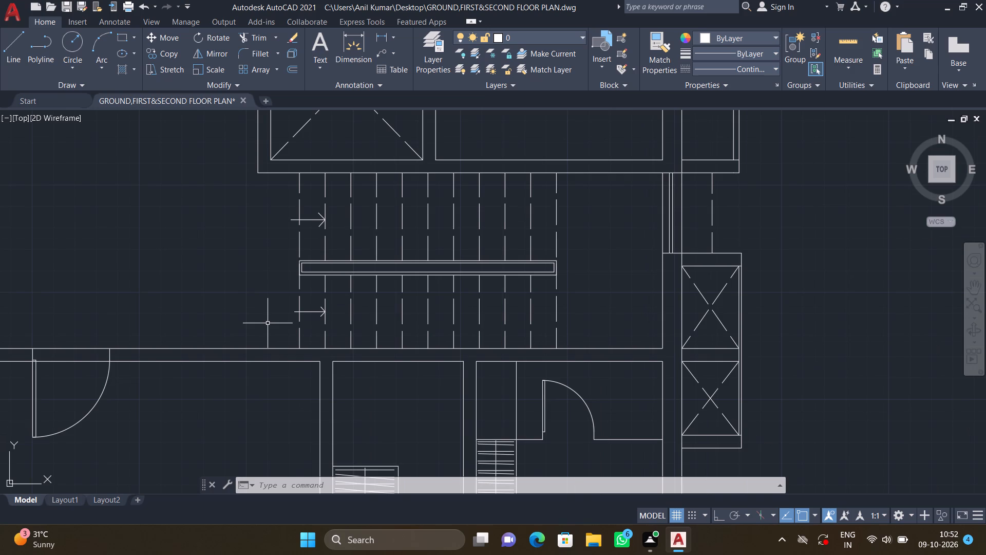
{"action": "scroll", "coordinate": [268, 322], "scroll_direction": "down", "scroll_amount": 1}
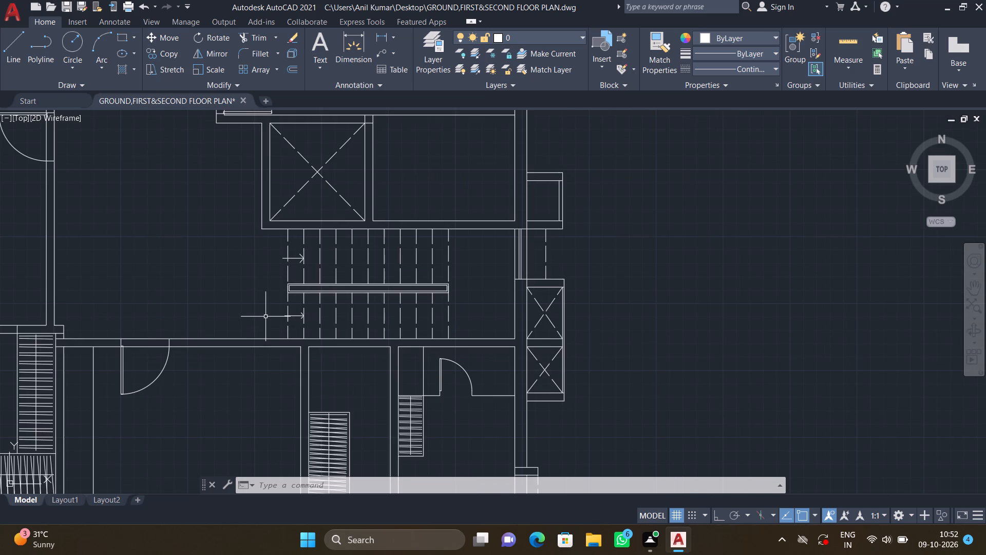
{"action": "middle_click_drag", "start_coordinate": [264, 312], "coordinate": [294, 334]}
{"action": "scroll", "coordinate": [293, 327], "scroll_direction": "down", "scroll_amount": 1}
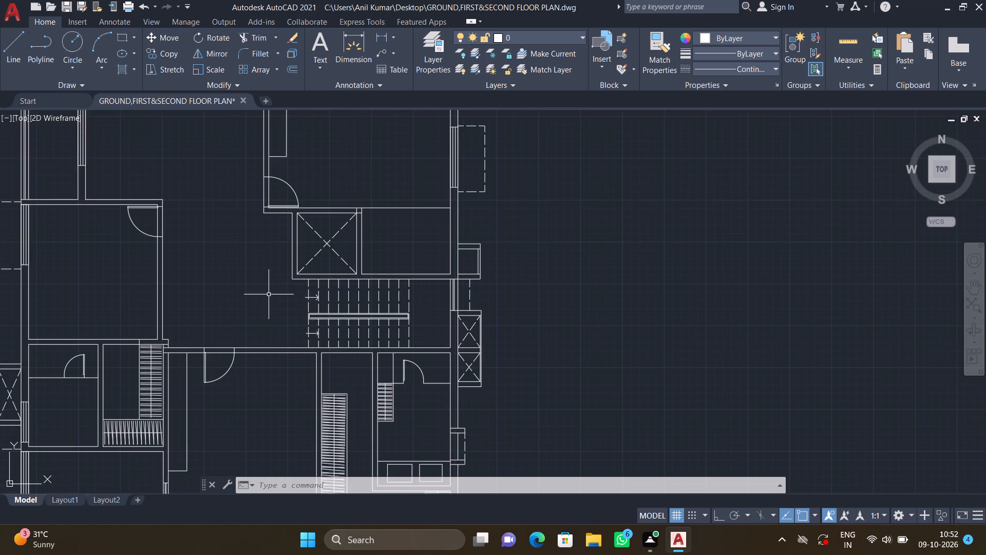
{"action": "middle_click_drag", "start_coordinate": [270, 294], "coordinate": [332, 322]}
{"action": "scroll", "coordinate": [329, 318], "scroll_direction": "down", "scroll_amount": 1}
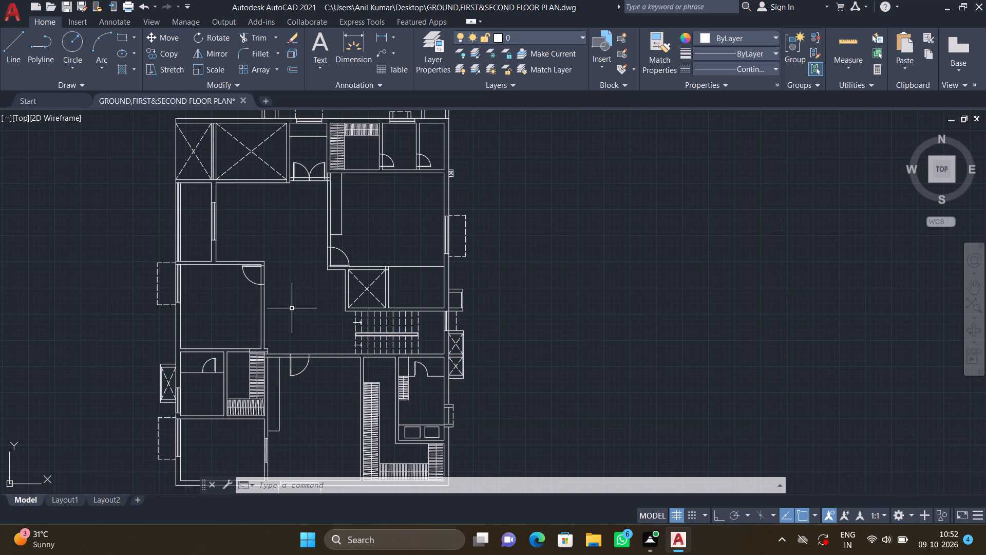
{"action": "scroll", "coordinate": [290, 308], "scroll_direction": "down", "scroll_amount": 2}
{"action": "middle_click_drag", "start_coordinate": [276, 303], "coordinate": [343, 309]}
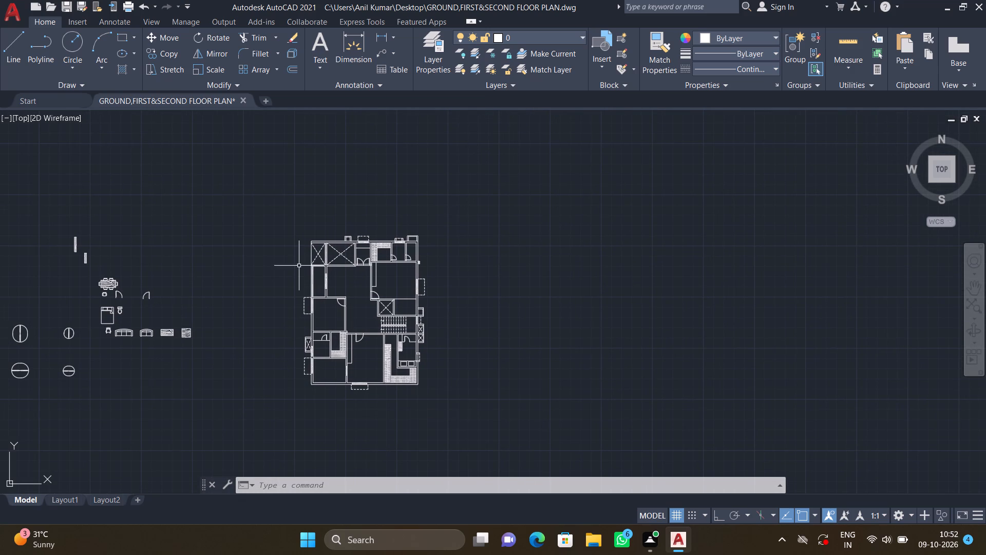
{"action": "middle_click_drag", "start_coordinate": [307, 271], "coordinate": [344, 292]}
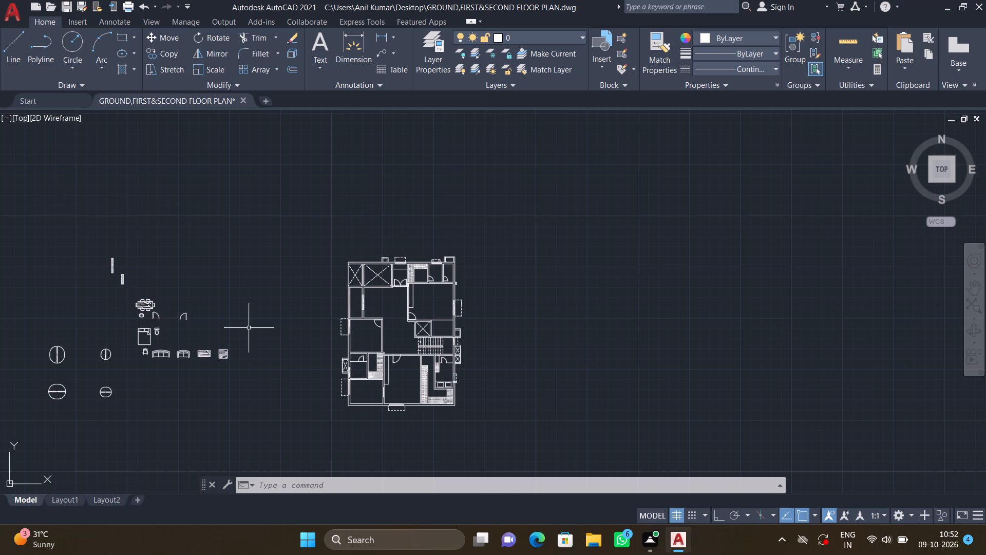
{"action": "middle_click_drag", "start_coordinate": [250, 327], "coordinate": [340, 319]}
{"action": "scroll", "coordinate": [257, 349], "scroll_direction": "up", "scroll_amount": 2}
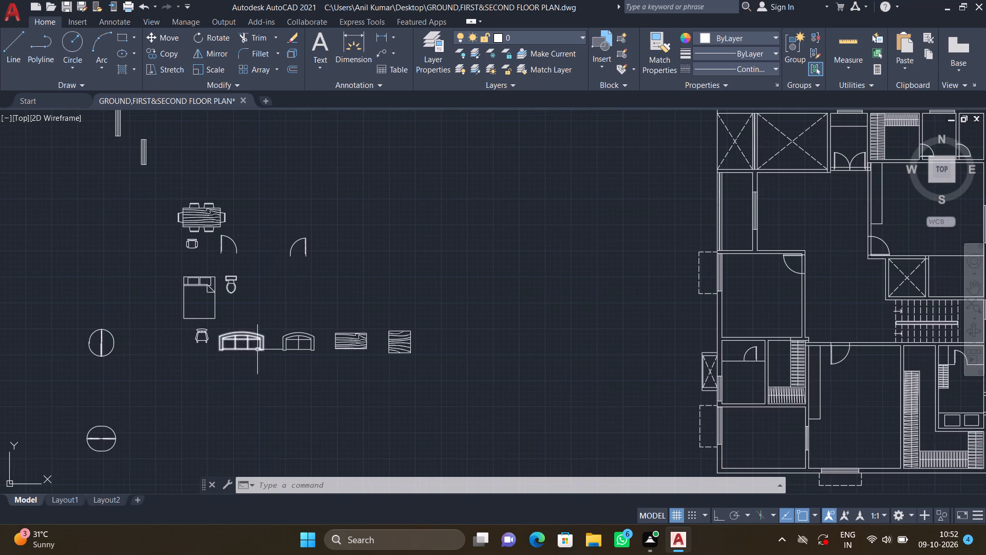
{"action": "middle_click_drag", "start_coordinate": [263, 353], "coordinate": [364, 381]}
{"action": "scroll", "coordinate": [359, 386], "scroll_direction": "up", "scroll_amount": 2}
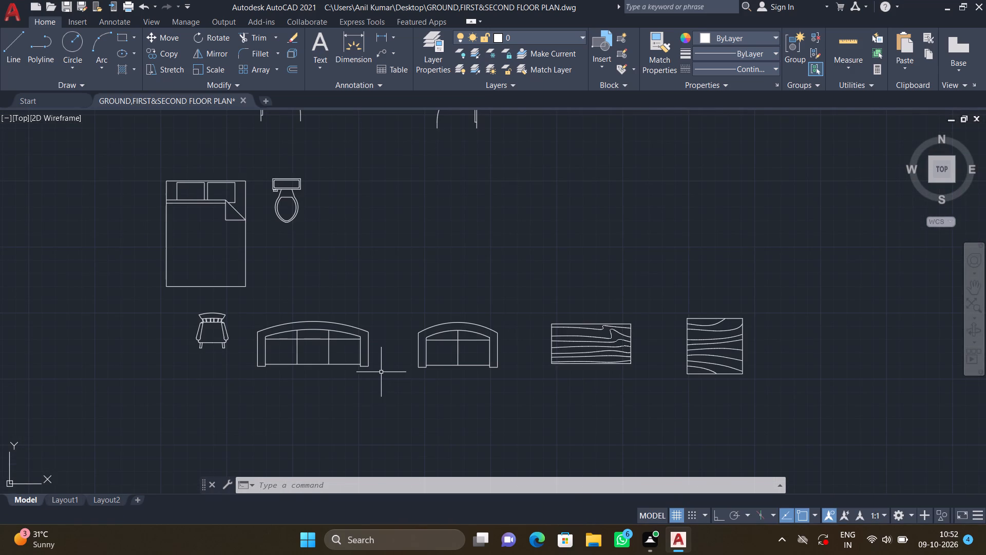
{"action": "key", "text": "c"}
{"action": "key", "text": "o"}
{"action": "key", "text": "Return"}
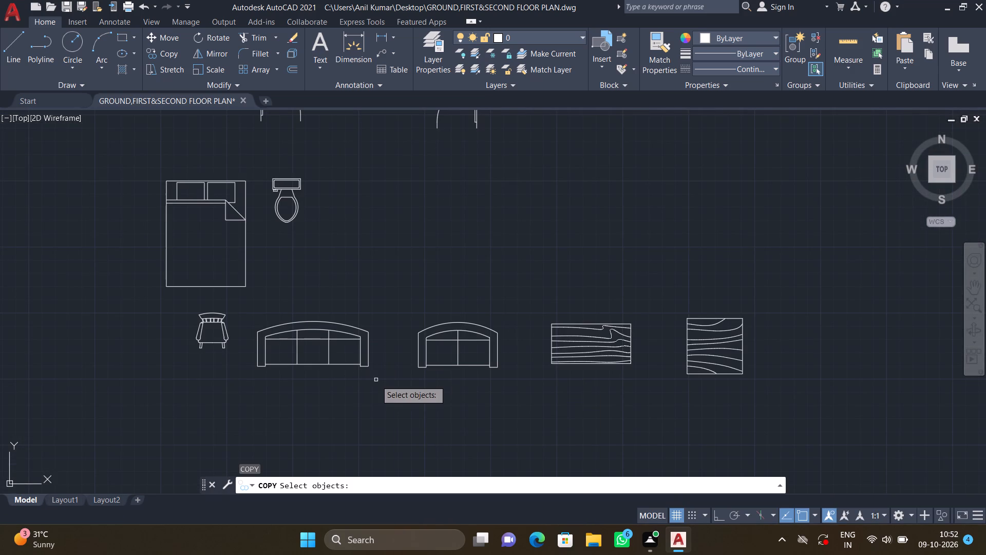
{"action": "left_click_drag", "start_coordinate": [376, 380], "coordinate": [366, 368]}
{"action": "double_click", "coordinate": [248, 312]}
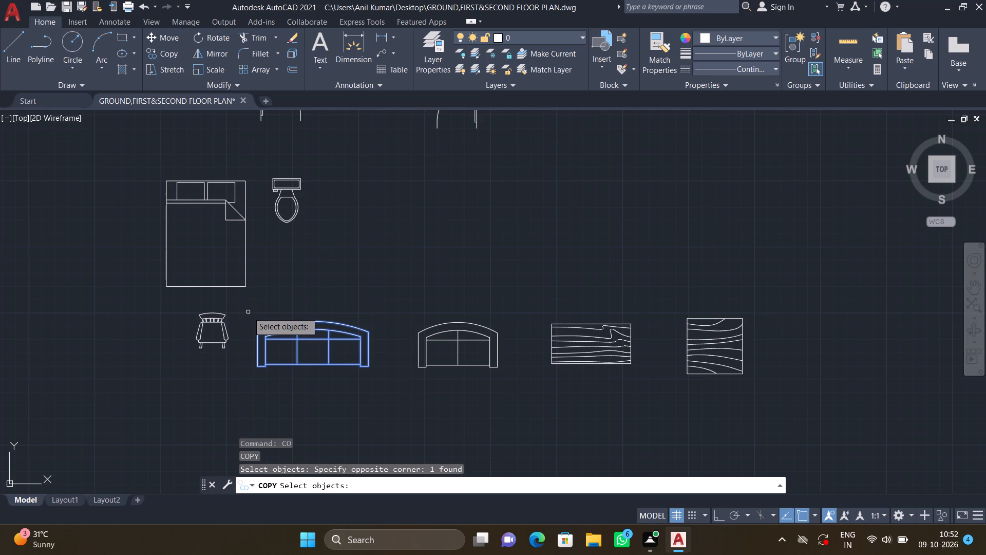
{"action": "key", "text": "Return"}
{"action": "double_click", "coordinate": [310, 321]}
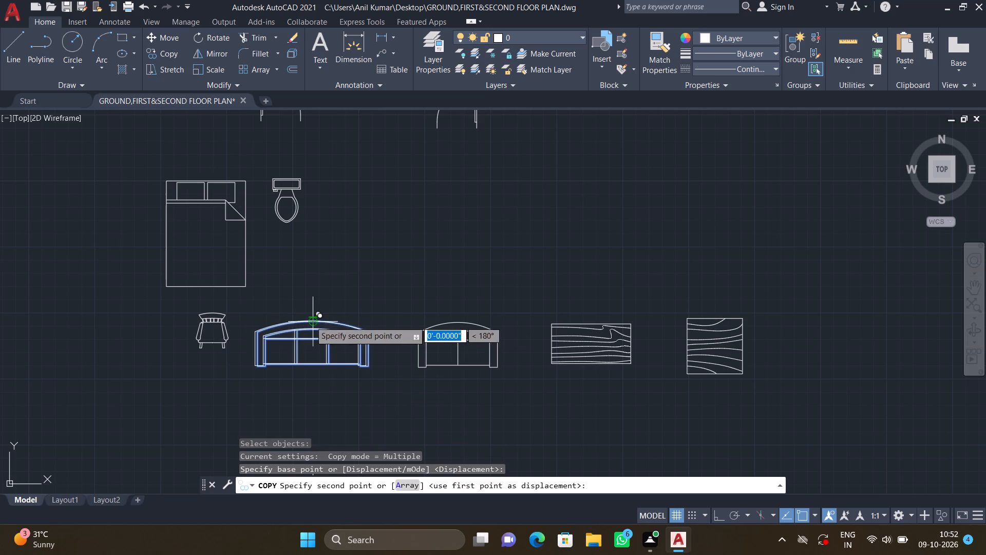
{"action": "scroll", "coordinate": [457, 301], "scroll_direction": "down", "scroll_amount": 2}
{"action": "middle_click_drag", "start_coordinate": [583, 286], "coordinate": [329, 272]}
{"action": "scroll", "coordinate": [325, 274], "scroll_direction": "down", "scroll_amount": 2}
{"action": "middle_click_drag", "start_coordinate": [434, 268], "coordinate": [420, 303]}
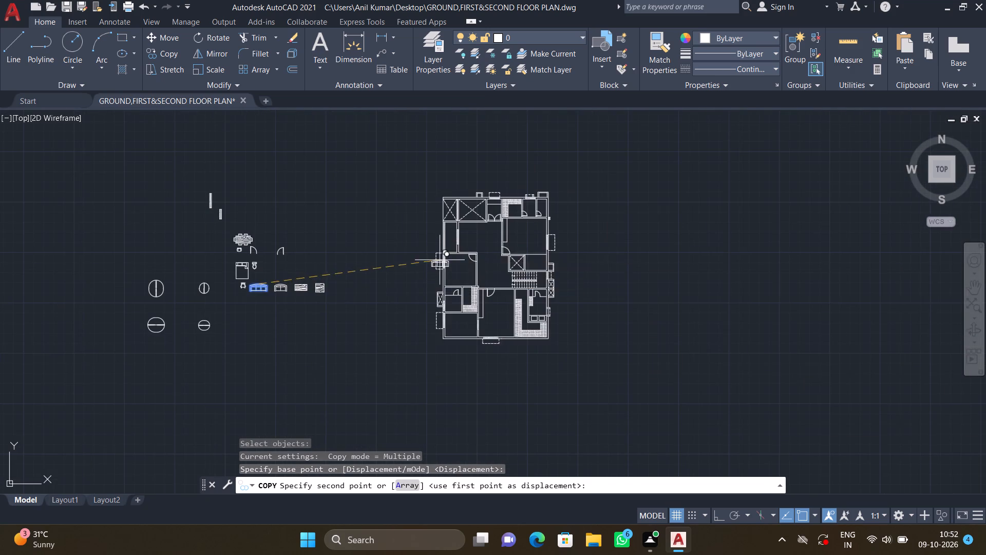
{"action": "middle_click_drag", "start_coordinate": [420, 303], "coordinate": [420, 307]}
{"action": "scroll", "coordinate": [459, 285], "scroll_direction": "up", "scroll_amount": 2}
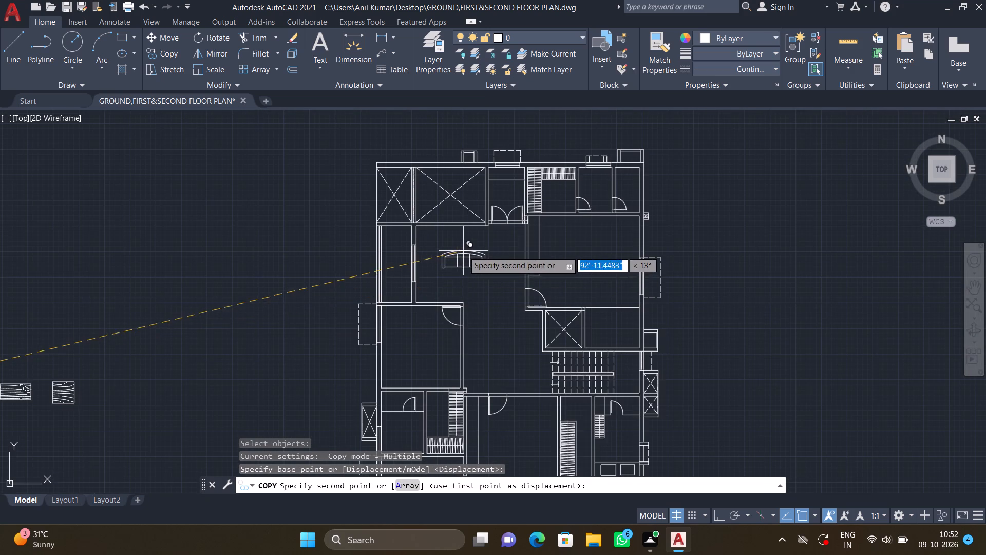
{"action": "middle_click_drag", "start_coordinate": [445, 258], "coordinate": [443, 313]}
{"action": "scroll", "coordinate": [445, 286], "scroll_direction": "up", "scroll_amount": 2}
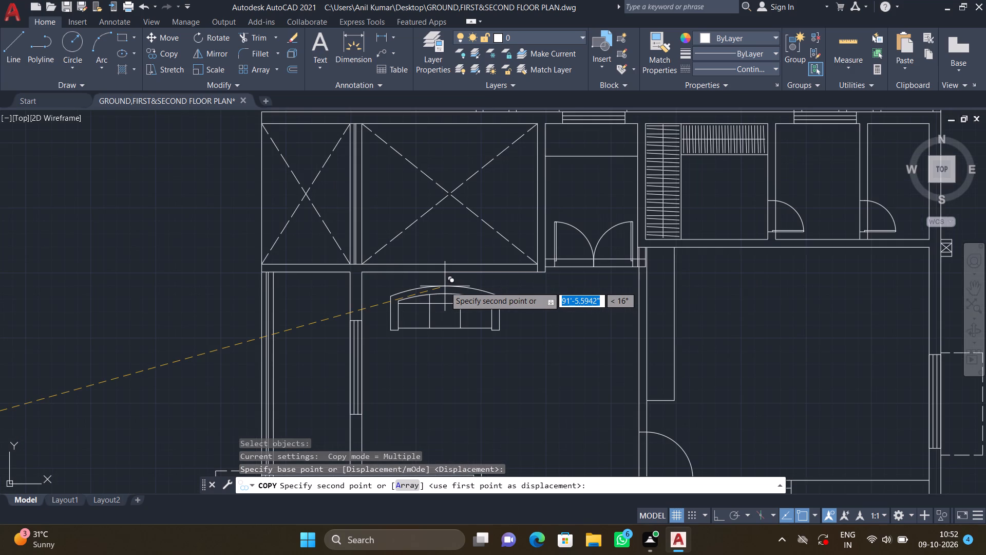
{"action": "scroll", "coordinate": [445, 286], "scroll_direction": "up", "scroll_amount": 1}
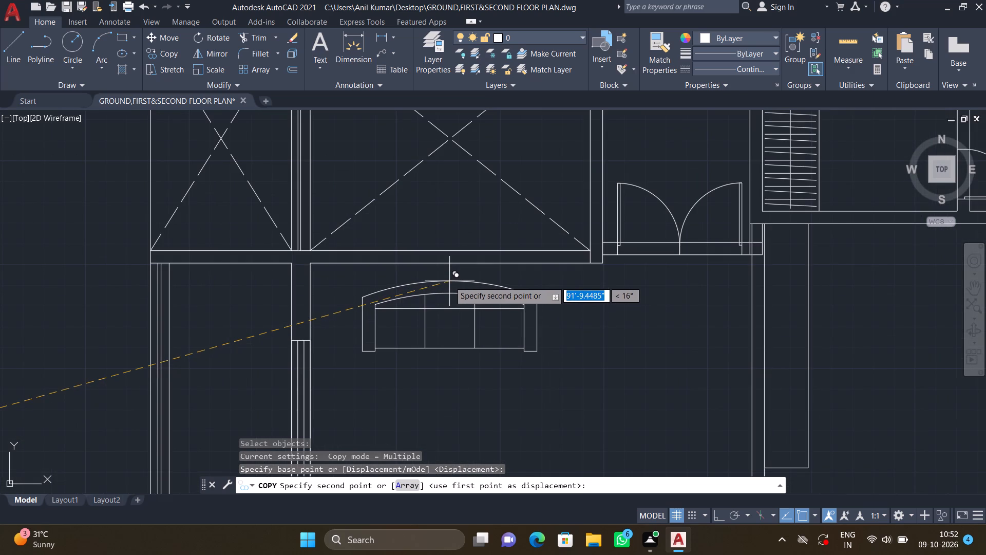
{"action": "double_click", "coordinate": [449, 281]}
{"action": "key", "text": "Return"}
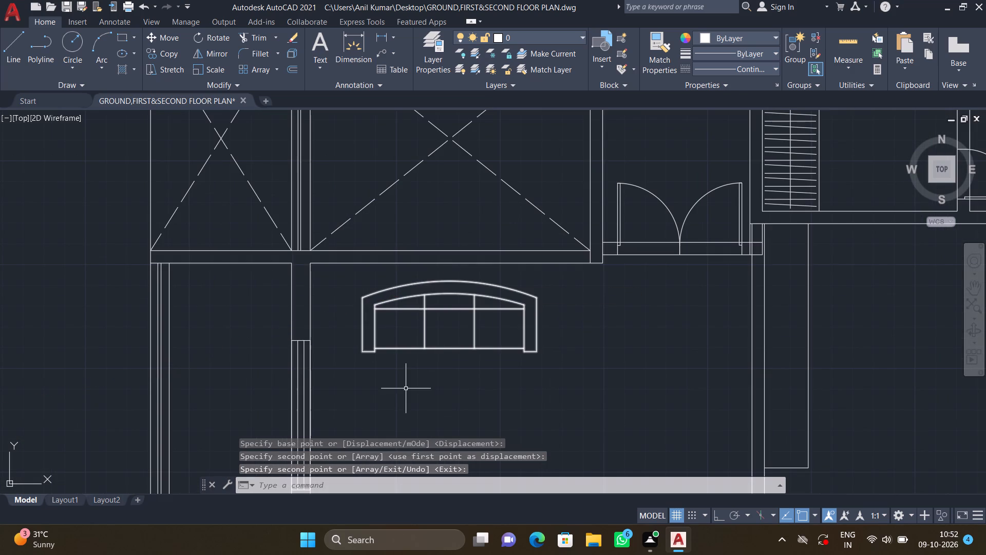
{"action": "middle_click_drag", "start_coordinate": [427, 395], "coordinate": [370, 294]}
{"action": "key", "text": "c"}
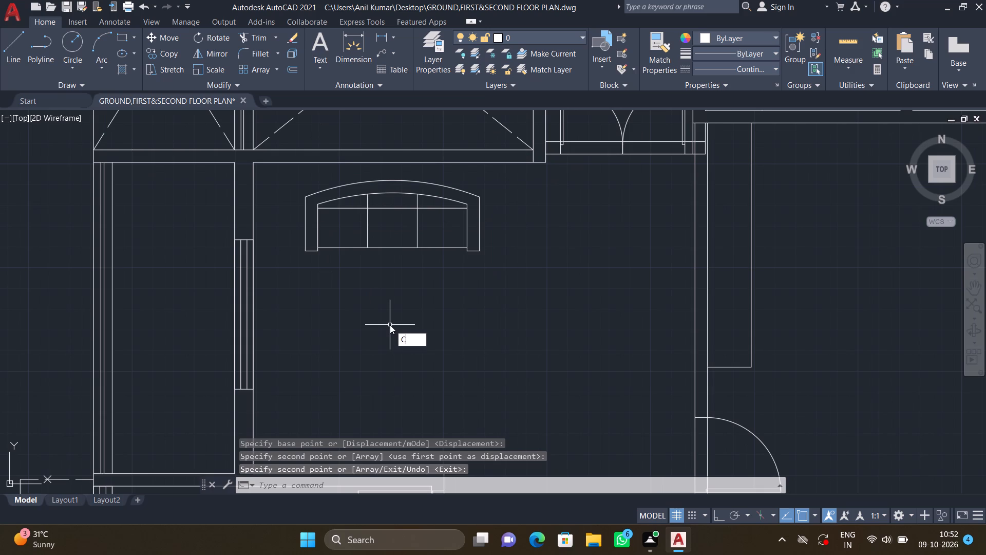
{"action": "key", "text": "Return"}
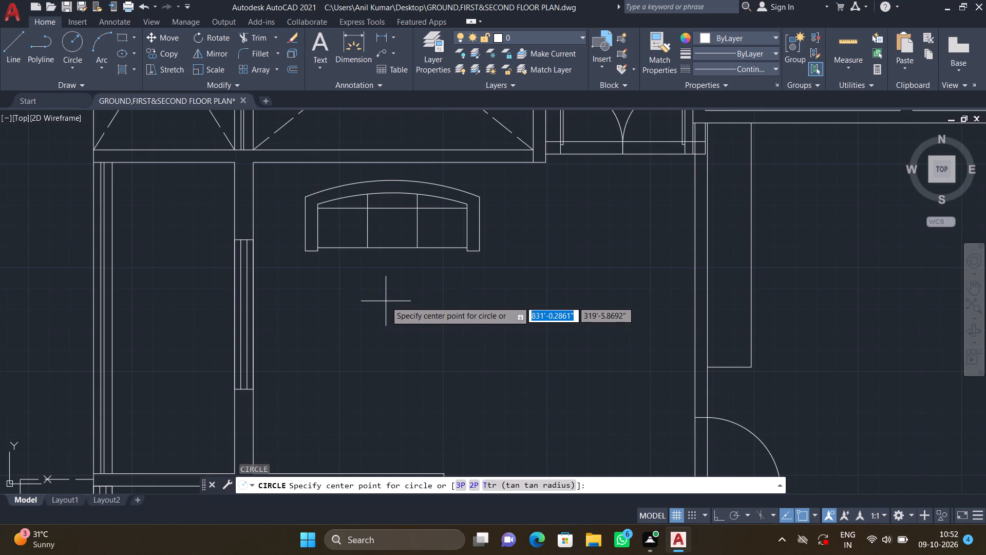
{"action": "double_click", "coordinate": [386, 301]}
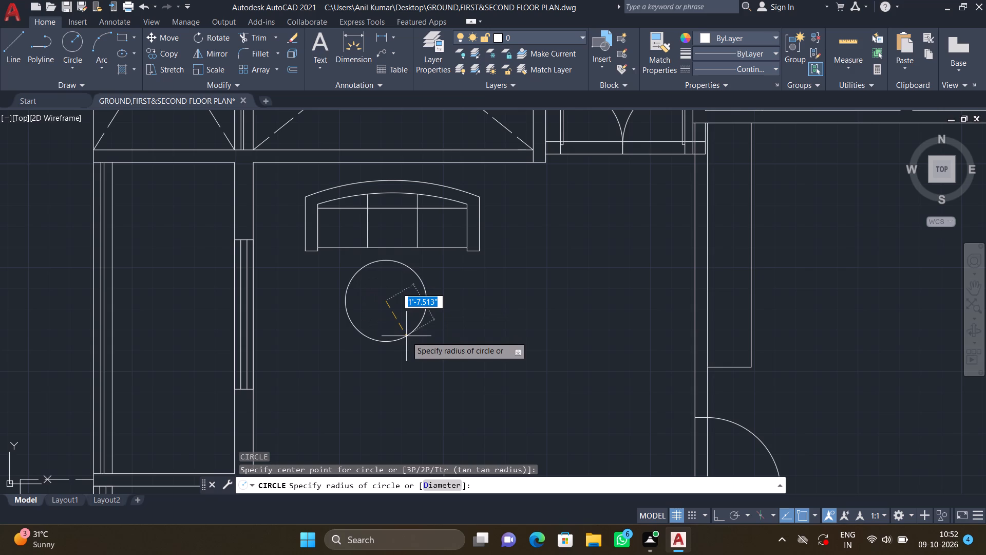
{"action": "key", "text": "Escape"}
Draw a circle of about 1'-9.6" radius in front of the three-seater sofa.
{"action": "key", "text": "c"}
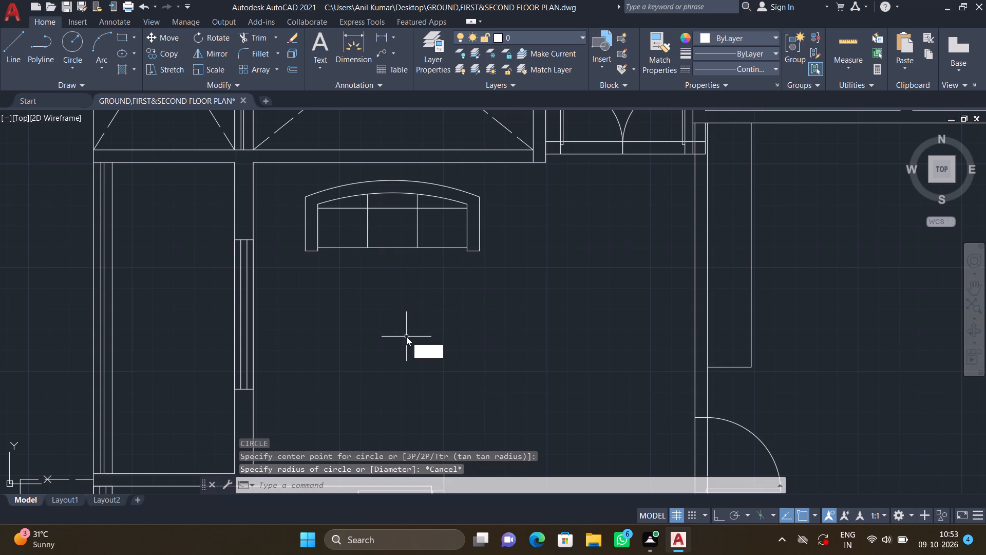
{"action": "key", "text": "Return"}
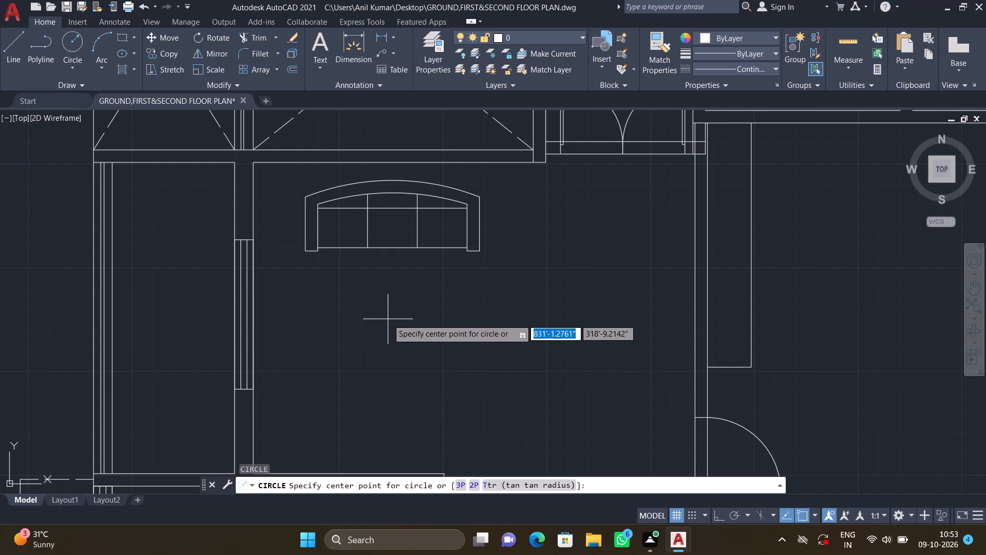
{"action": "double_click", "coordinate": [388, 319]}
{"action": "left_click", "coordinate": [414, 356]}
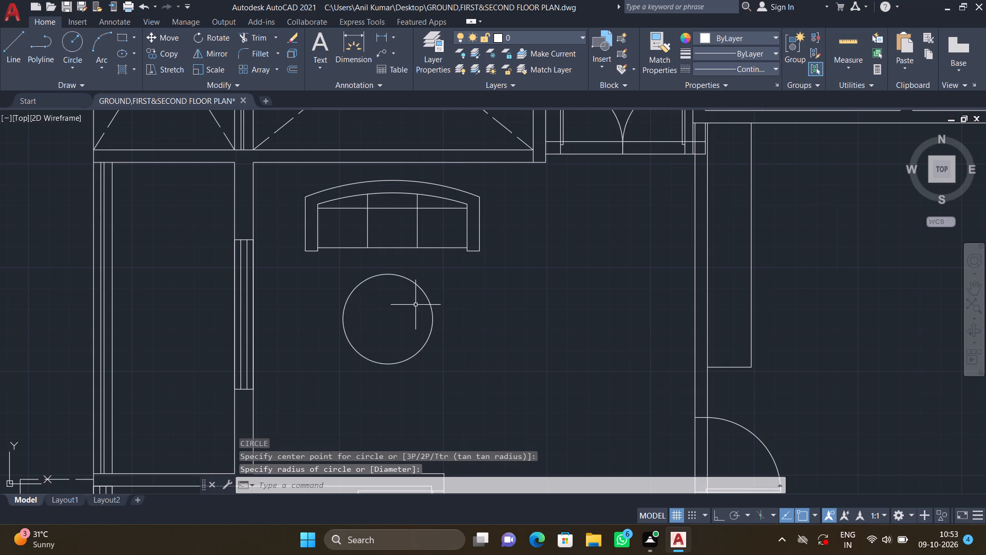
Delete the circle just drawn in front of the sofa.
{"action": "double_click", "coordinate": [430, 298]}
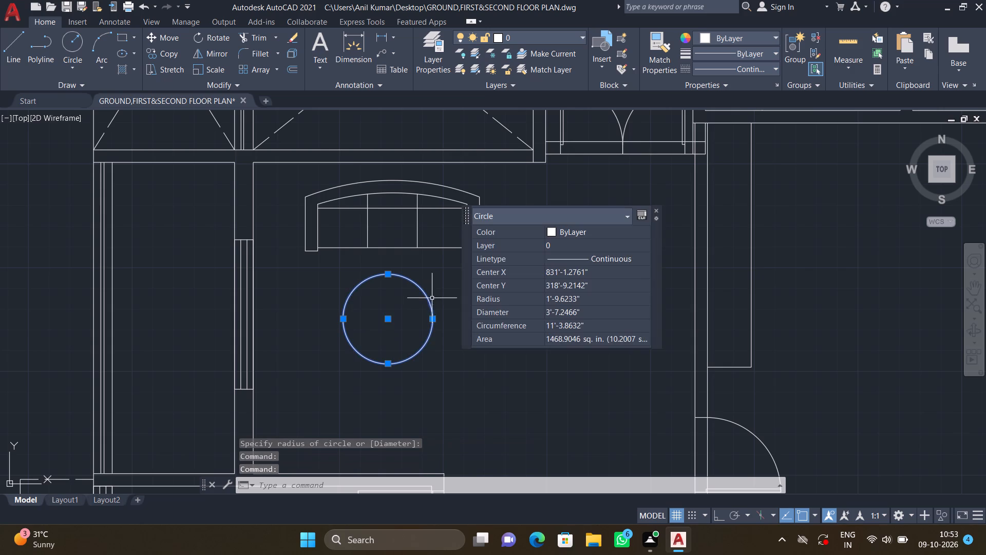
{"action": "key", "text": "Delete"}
Draw a round table as a circle of about 1'-4.7" radius, centred below the midpoint of the sofa's front edge.
{"action": "key", "text": "c"}
{"action": "key", "text": "Return"}
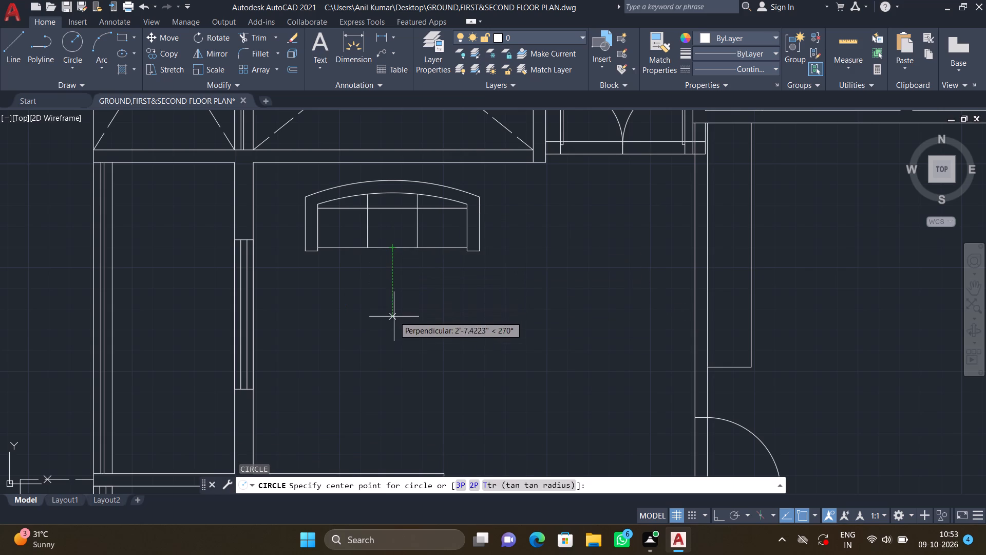
{"action": "left_click", "coordinate": [390, 336]}
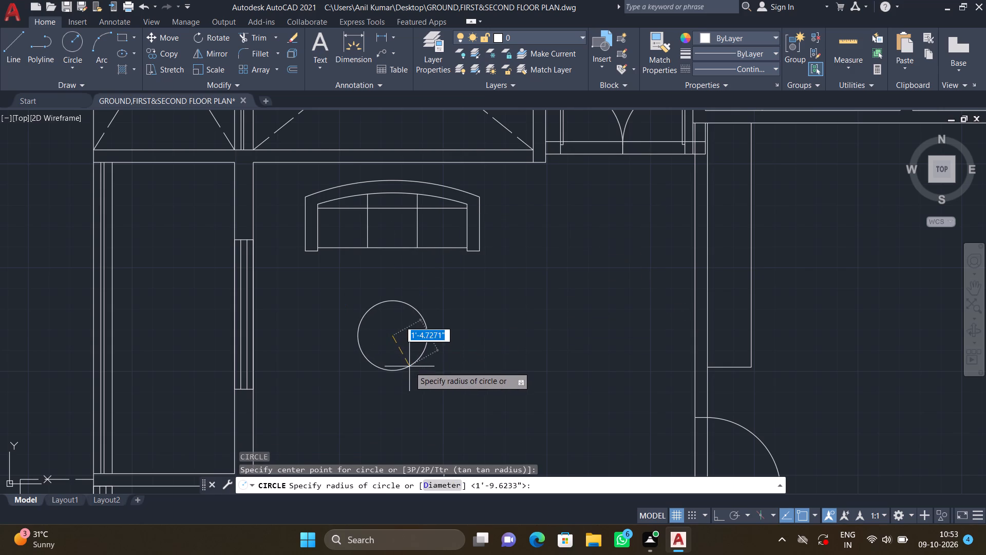
{"action": "left_click", "coordinate": [409, 366]}
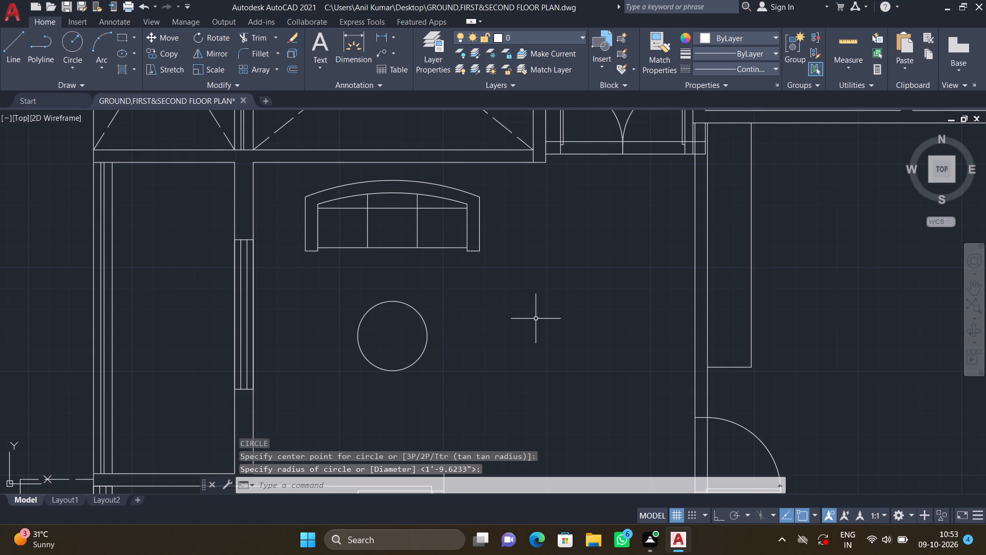
Move the round table circle about 9" up toward the sofa.
{"action": "key", "text": "m"}
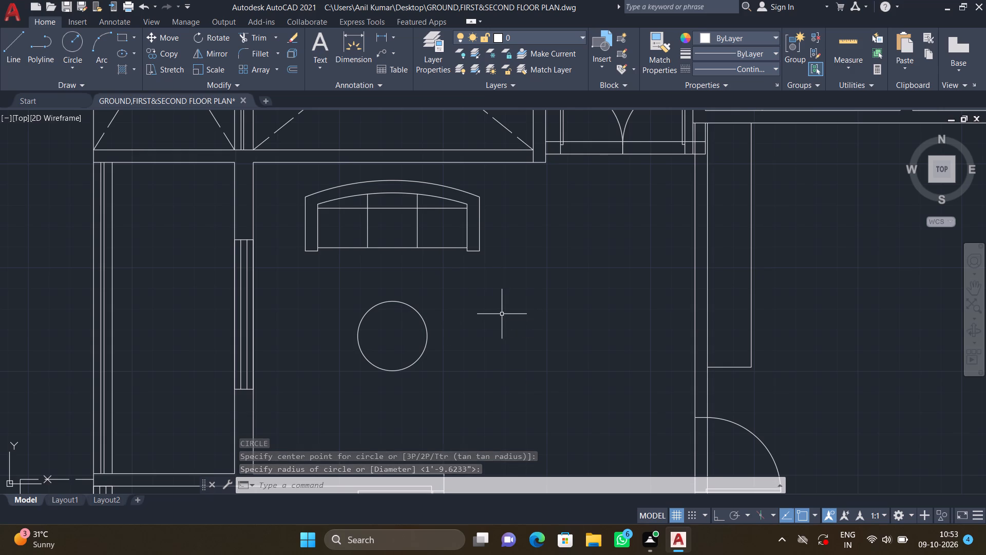
{"action": "key", "text": "Return"}
{"action": "left_click", "coordinate": [424, 325]}
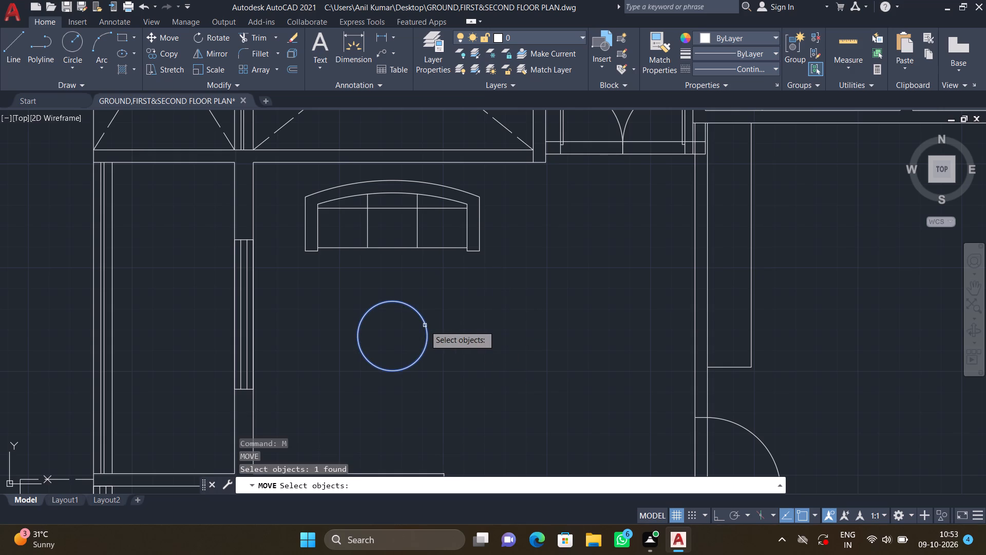
{"action": "key", "text": "Return"}
{"action": "double_click", "coordinate": [393, 297]}
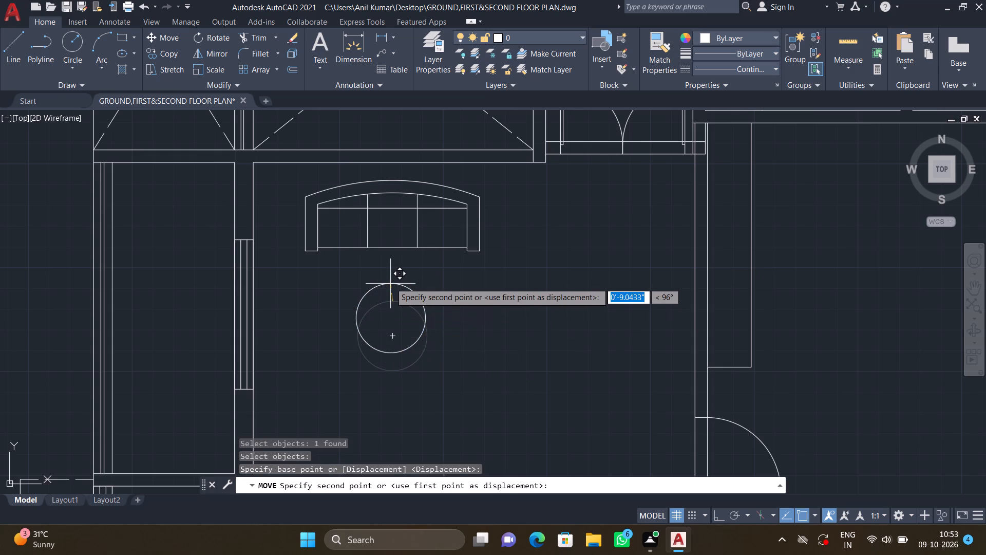
{"action": "left_click", "coordinate": [390, 283]}
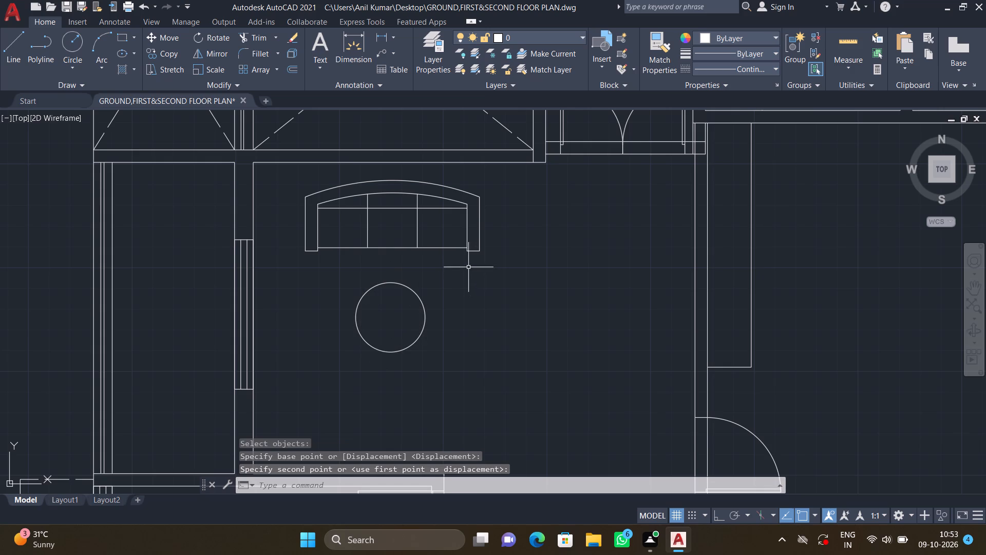
Draw a small circular side table beside the three-seater sofa's right arm, about a third of the round table's radius.
{"action": "middle_click_drag", "start_coordinate": [469, 236], "coordinate": [424, 271]}
{"action": "scroll", "coordinate": [468, 263], "scroll_direction": "up", "scroll_amount": 2}
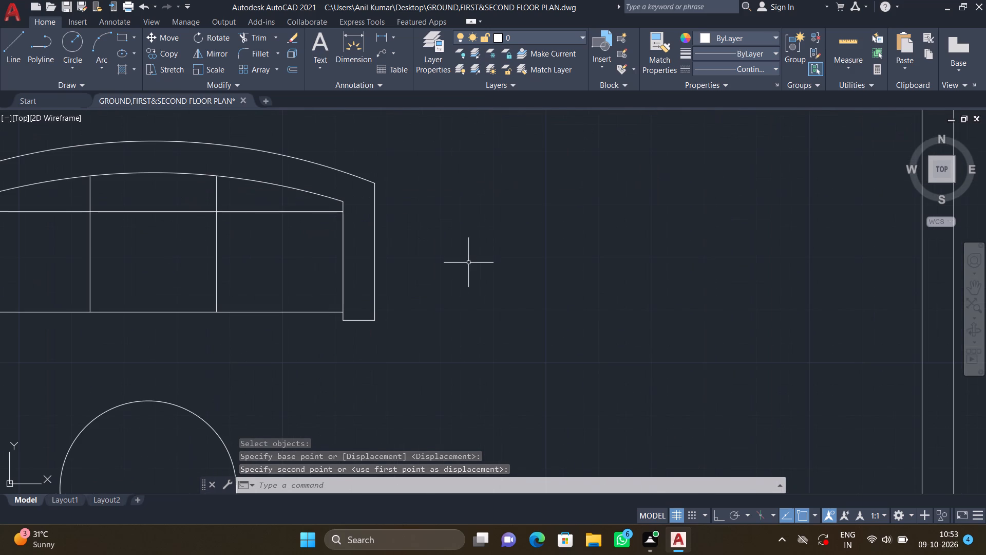
{"action": "key", "text": "c"}
{"action": "key", "text": "Return"}
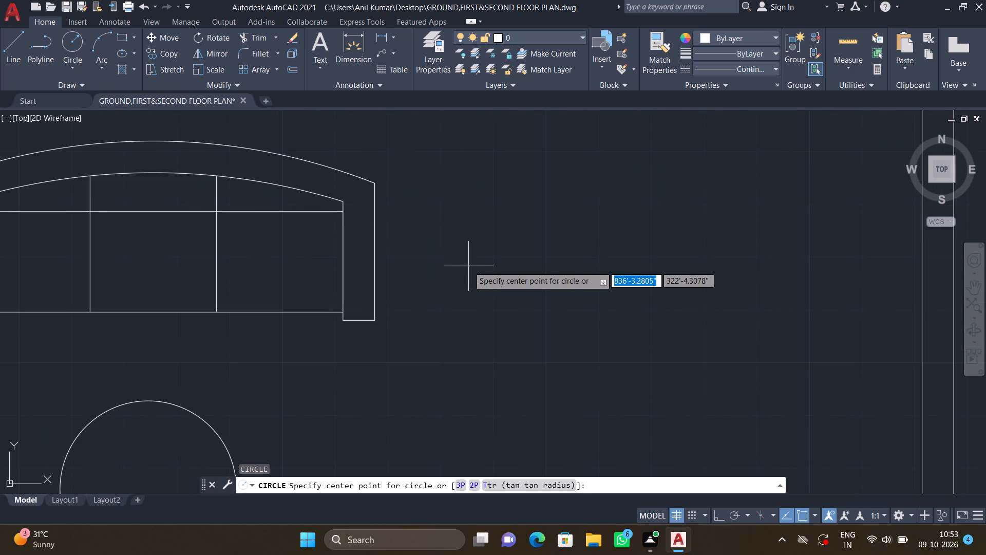
{"action": "left_click", "coordinate": [455, 250]}
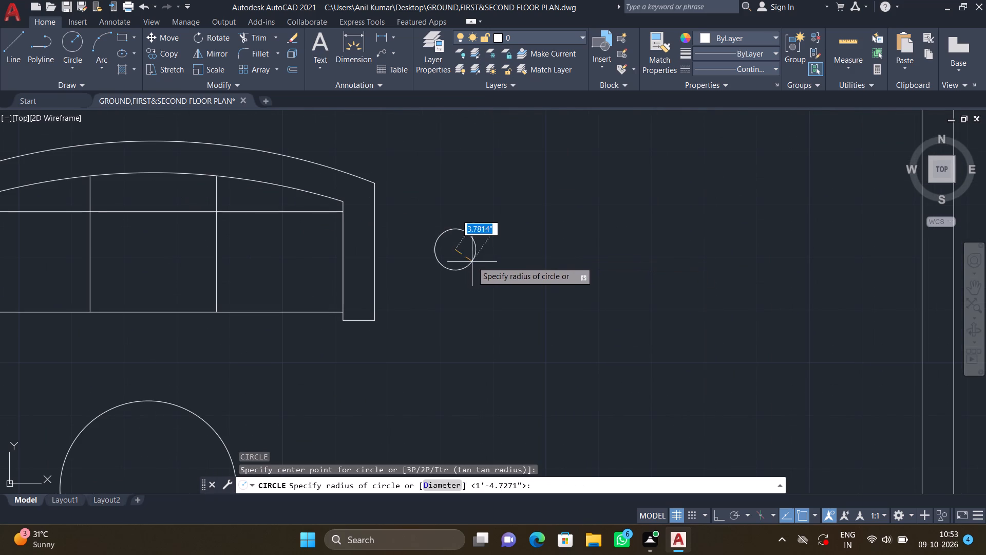
{"action": "double_click", "coordinate": [477, 267]}
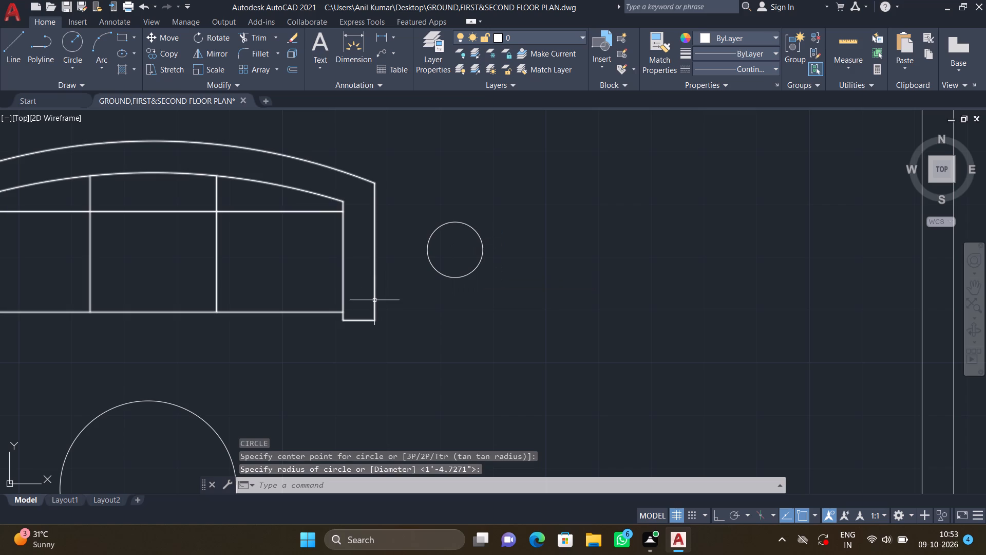
Copy the armchair symbol below the dining table to the empty space above and right of the dining table.
{"action": "scroll", "coordinate": [349, 303], "scroll_direction": "down", "scroll_amount": 4}
{"action": "middle_click_drag", "start_coordinate": [194, 346], "coordinate": [363, 299]}
{"action": "scroll", "coordinate": [363, 299], "scroll_direction": "down", "scroll_amount": 3}
{"action": "middle_click_drag", "start_coordinate": [230, 320], "coordinate": [412, 272]}
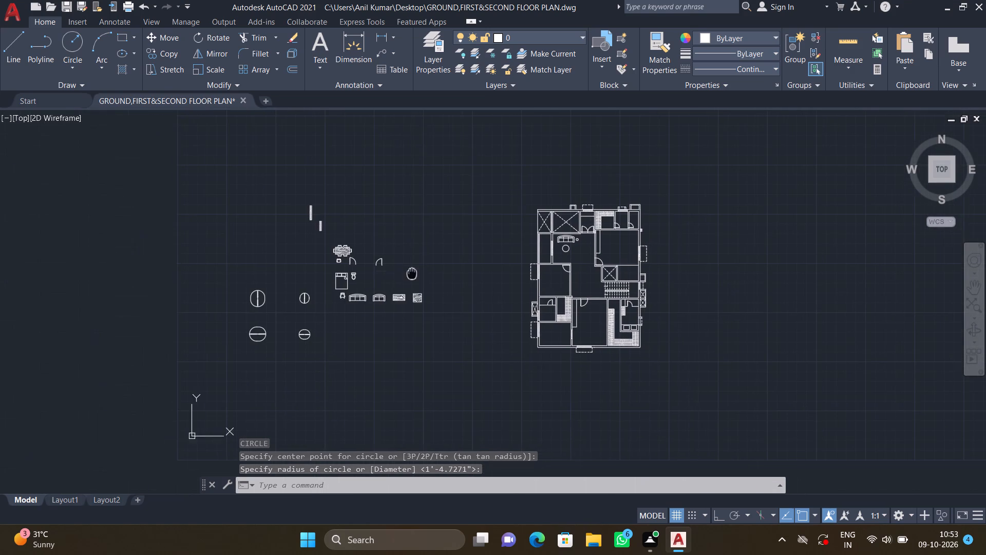
{"action": "middle_click_drag", "start_coordinate": [333, 261], "coordinate": [345, 279]}
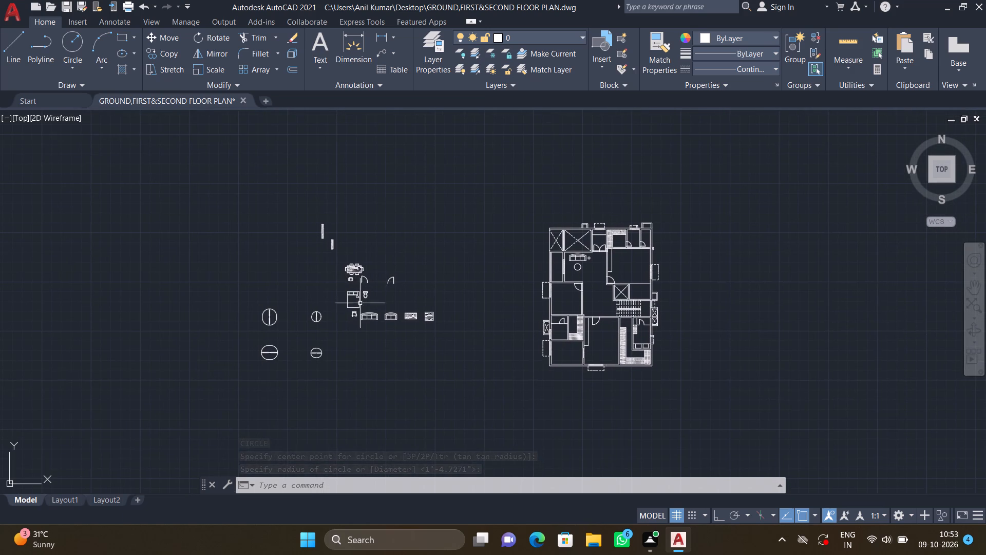
{"action": "scroll", "coordinate": [363, 324], "scroll_direction": "up", "scroll_amount": 2}
{"action": "middle_click_drag", "start_coordinate": [349, 279], "coordinate": [362, 357]}
{"action": "middle_click_drag", "start_coordinate": [348, 269], "coordinate": [374, 310]}
{"action": "scroll", "coordinate": [378, 330], "scroll_direction": "up", "scroll_amount": 2}
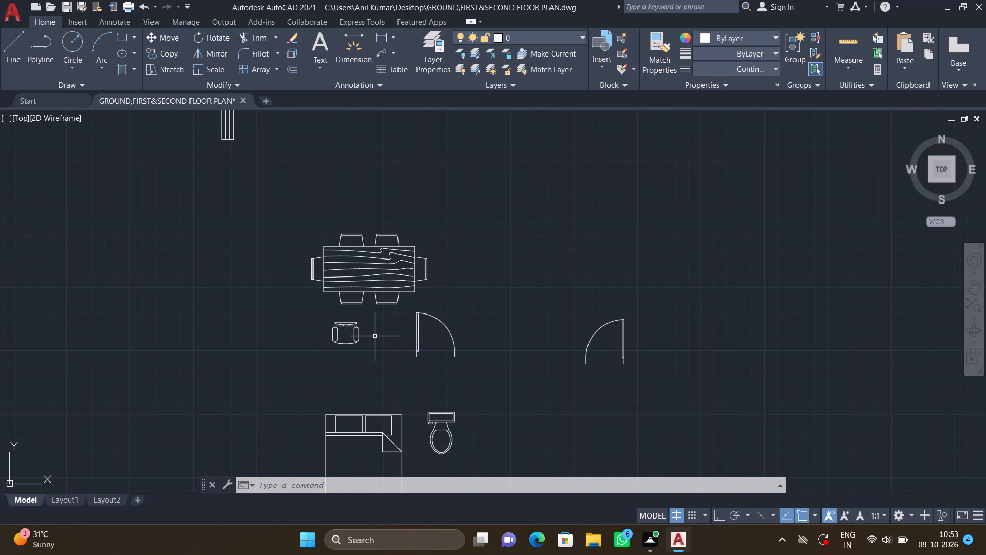
{"action": "key", "text": "c"}
{"action": "key", "text": "o"}
{"action": "key", "text": "Return"}
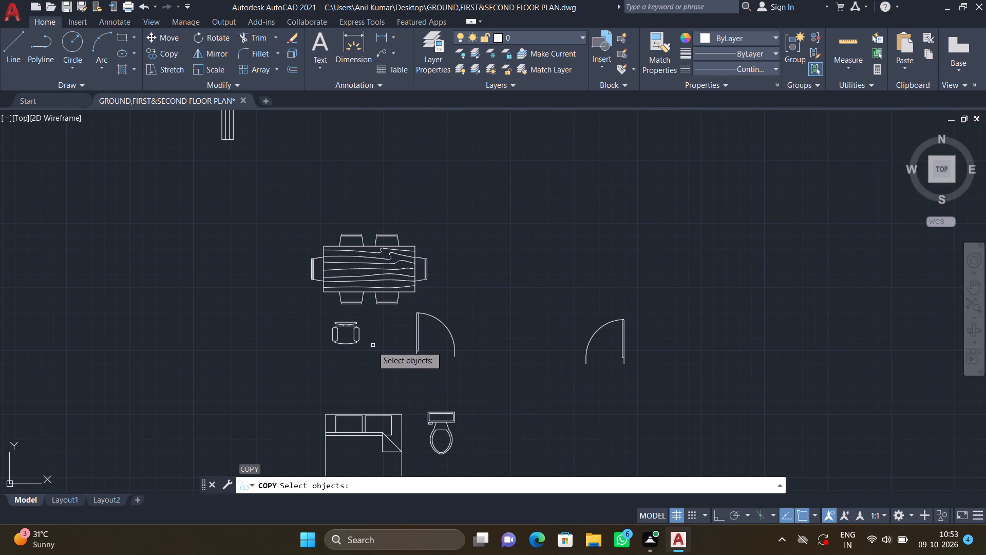
{"action": "left_click_drag", "start_coordinate": [371, 348], "coordinate": [365, 341]}
{"action": "double_click", "coordinate": [319, 310]}
{"action": "key", "text": "Return"}
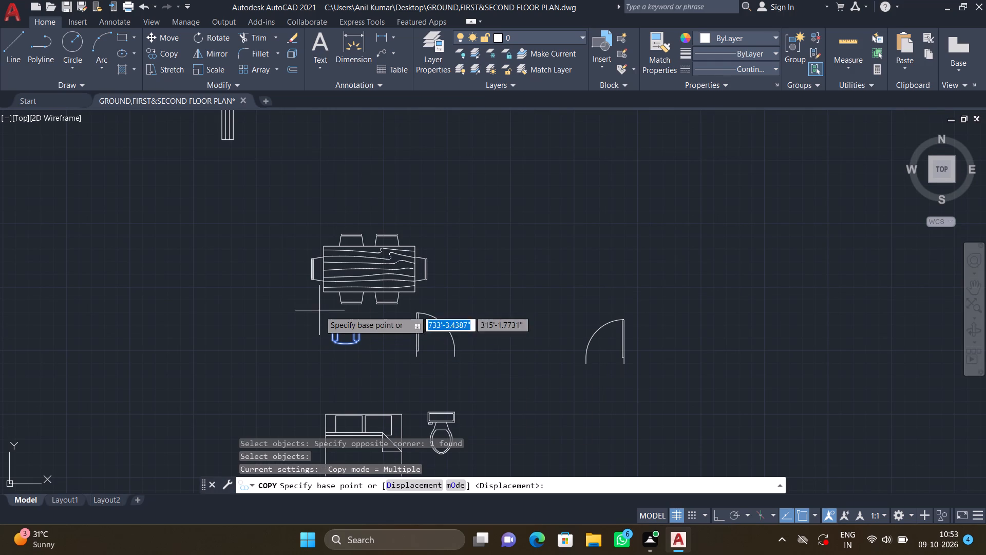
{"action": "double_click", "coordinate": [345, 321]}
{"action": "left_click", "coordinate": [525, 174]}
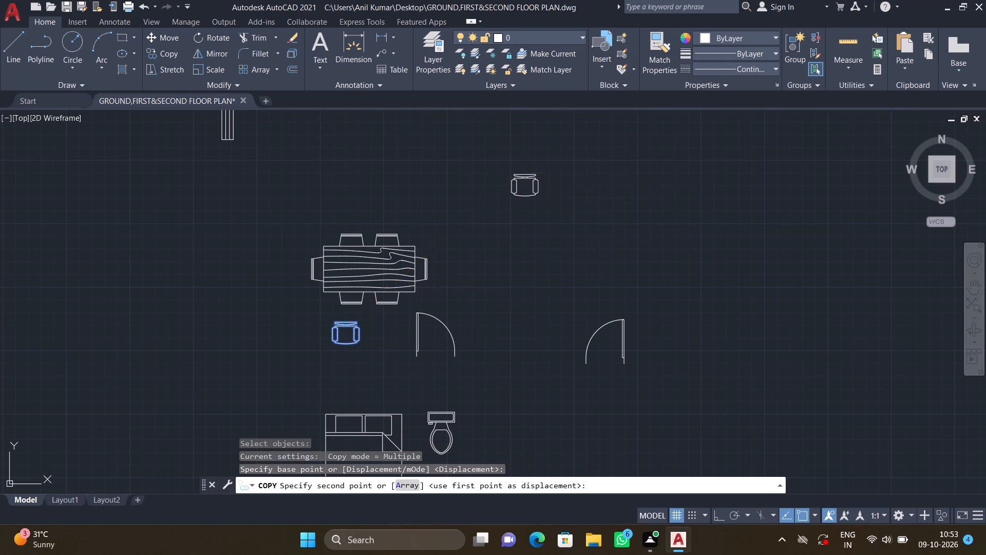
{"action": "key", "text": "Escape"}
Rotate the copied armchair by about 309 degrees around the midpoint of its backrest.
{"action": "middle_click_drag", "start_coordinate": [571, 211], "coordinate": [527, 253]}
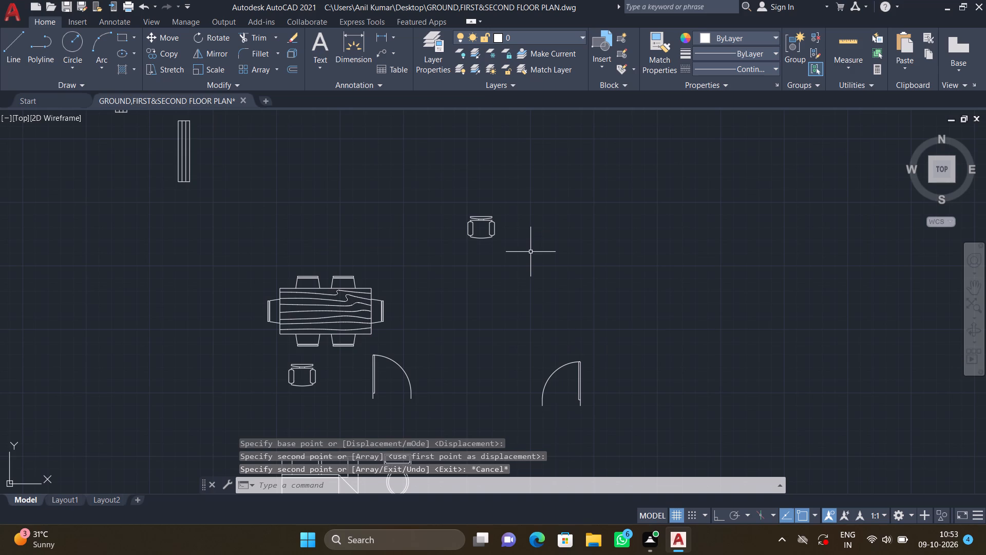
{"action": "key", "text": "r"}
{"action": "key", "text": "o"}
{"action": "key", "text": "Return"}
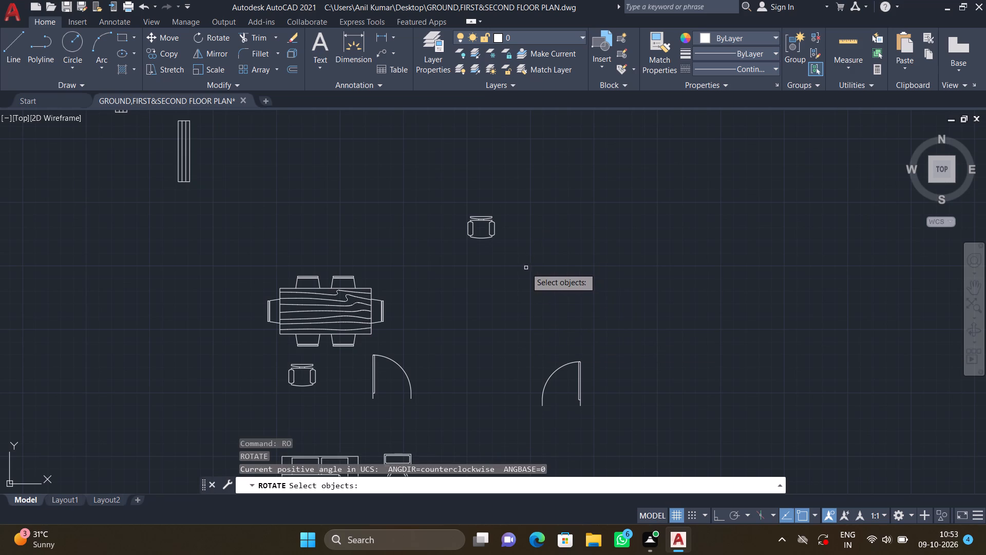
{"action": "left_click_drag", "start_coordinate": [524, 268], "coordinate": [512, 254]}
{"action": "left_click", "coordinate": [441, 180]}
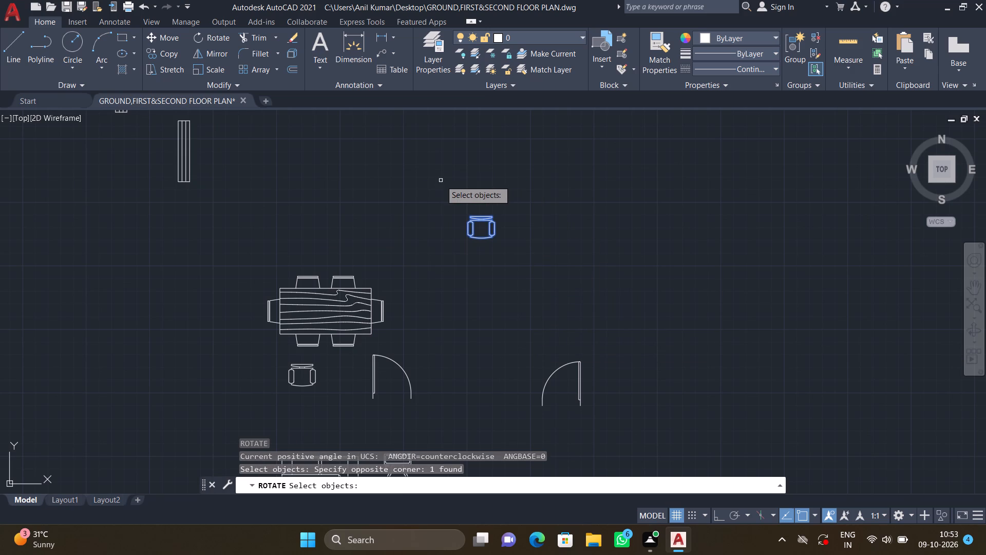
{"action": "key", "text": "Return"}
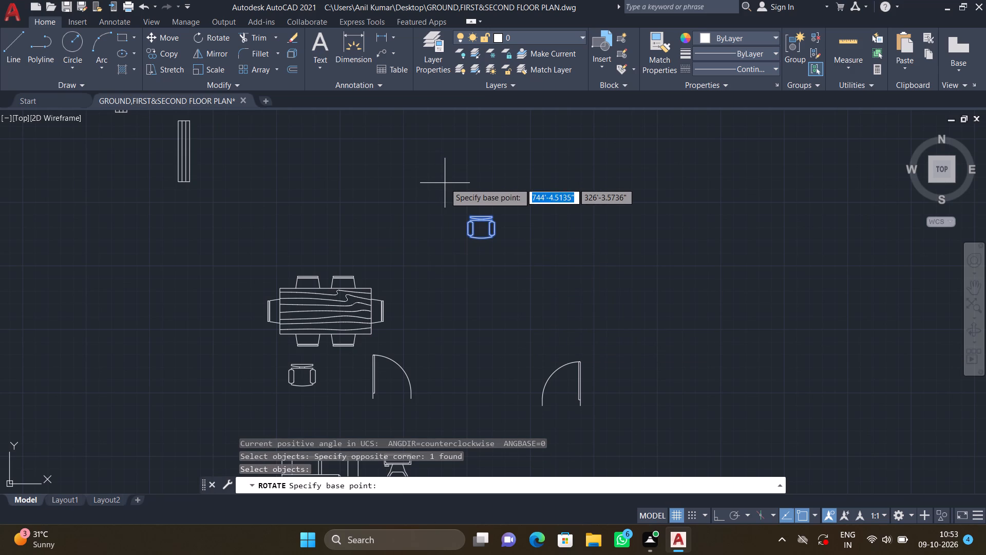
{"action": "scroll", "coordinate": [492, 211], "scroll_direction": "up", "scroll_amount": 2}
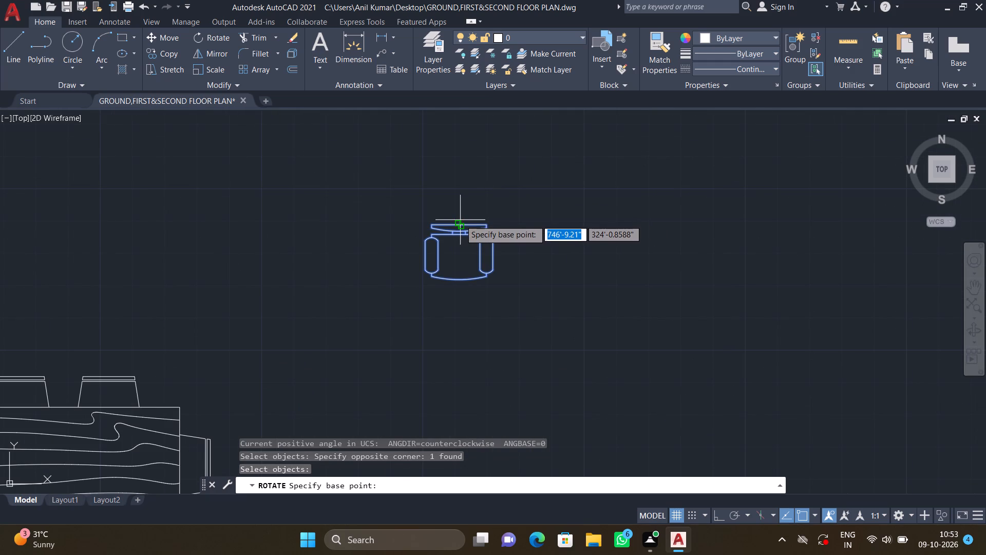
{"action": "left_click", "coordinate": [460, 221]}
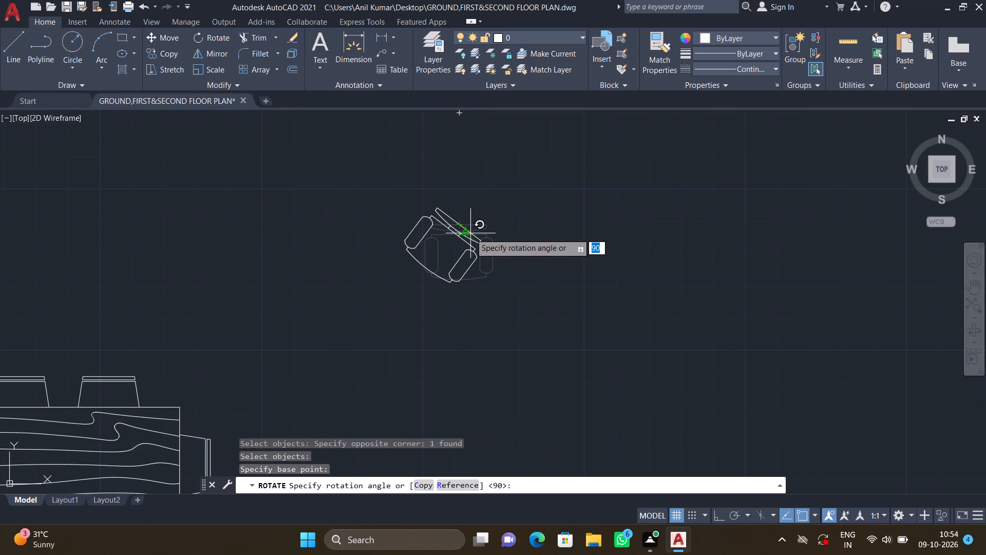
{"action": "double_click", "coordinate": [470, 233]}
Copy the angled armchair from the furniture symbols into the central hall, just below and right of the small side table.
{"action": "middle_click_drag", "start_coordinate": [513, 227], "coordinate": [478, 280]}
{"action": "type", "text": "CO"}
{"action": "key", "text": "Return"}
{"action": "left_click_drag", "start_coordinate": [456, 339], "coordinate": [451, 334]}
{"action": "left_click_drag", "start_coordinate": [448, 329], "coordinate": [444, 323]}
{"action": "left_click_drag", "start_coordinate": [448, 343], "coordinate": [350, 248]}
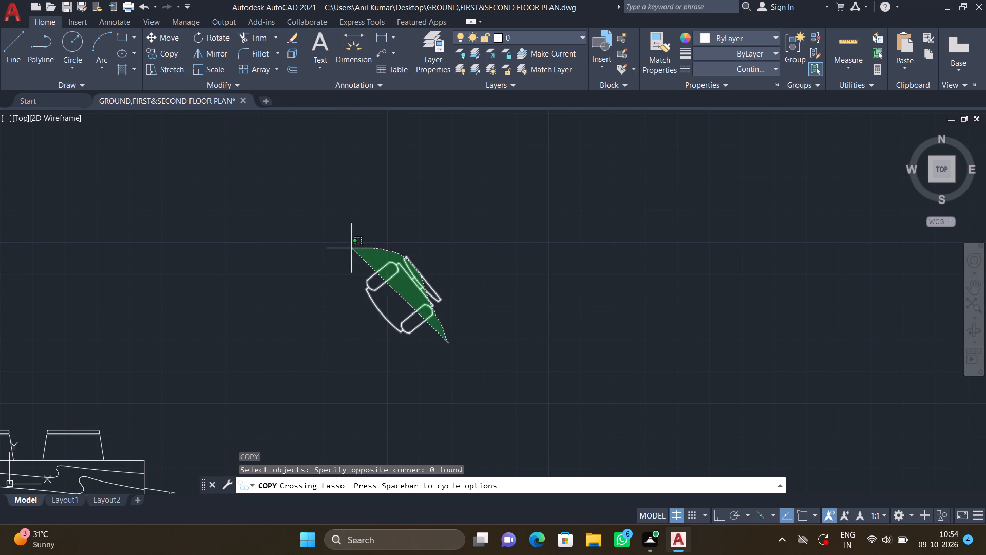
{"action": "left_click_drag", "start_coordinate": [350, 248], "coordinate": [343, 273]}
{"action": "key", "text": "Return"}
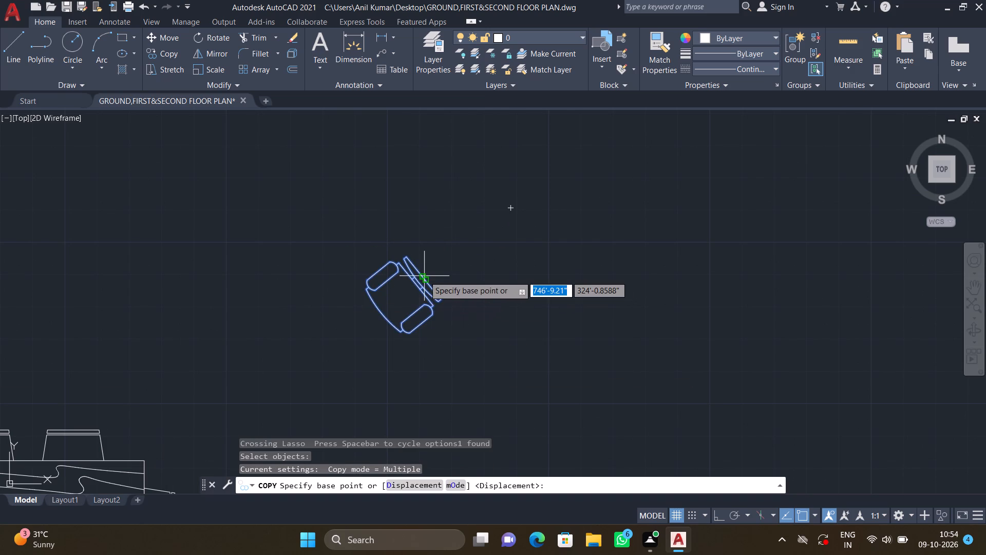
{"action": "double_click", "coordinate": [424, 276]}
{"action": "scroll", "coordinate": [568, 304], "scroll_direction": "down", "scroll_amount": 3}
{"action": "middle_click_drag", "start_coordinate": [599, 309], "coordinate": [394, 210]}
{"action": "scroll", "coordinate": [394, 212], "scroll_direction": "down", "scroll_amount": 3}
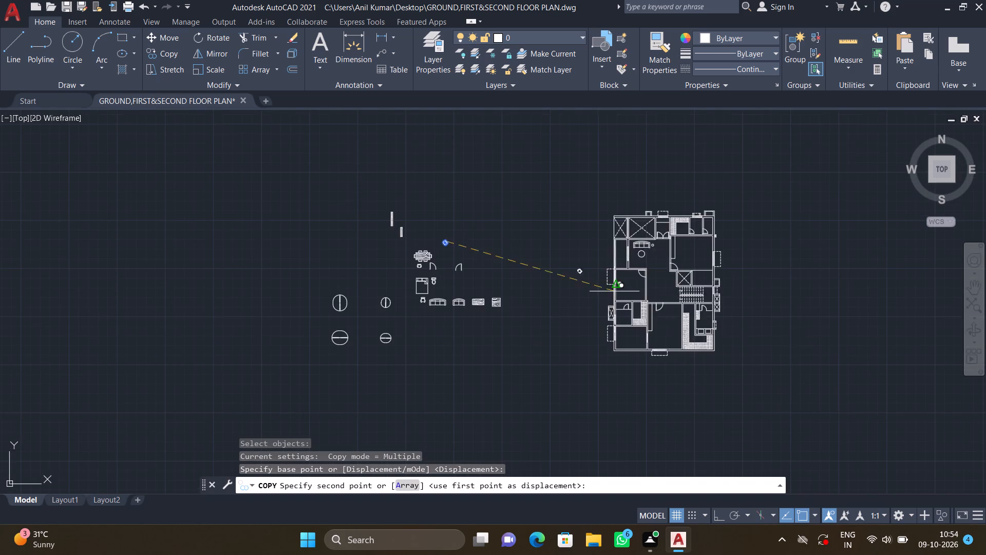
{"action": "middle_click_drag", "start_coordinate": [628, 323], "coordinate": [517, 264]}
{"action": "scroll", "coordinate": [543, 185], "scroll_direction": "up", "scroll_amount": 2}
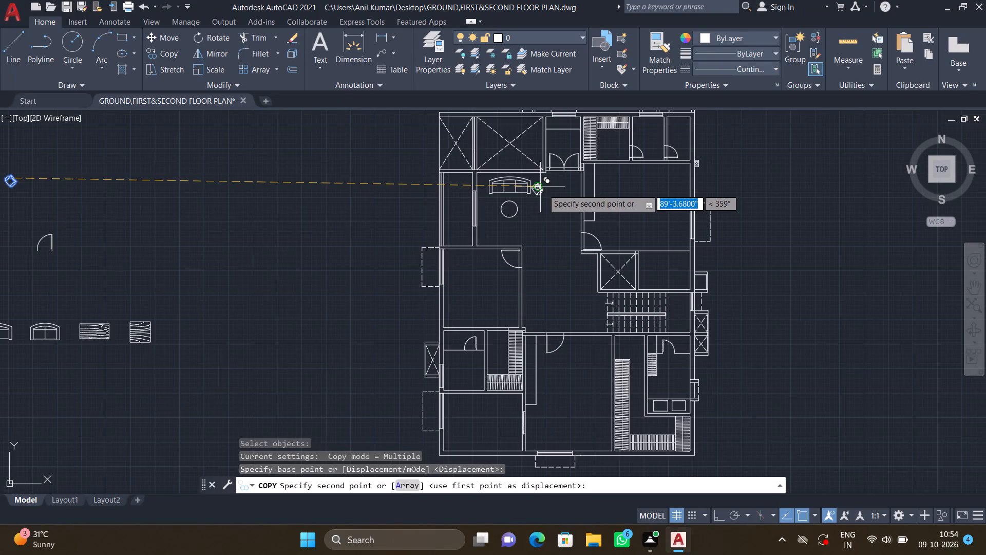
{"action": "scroll", "coordinate": [552, 207], "scroll_direction": "up", "scroll_amount": 2}
{"action": "middle_click_drag", "start_coordinate": [543, 208], "coordinate": [542, 219]}
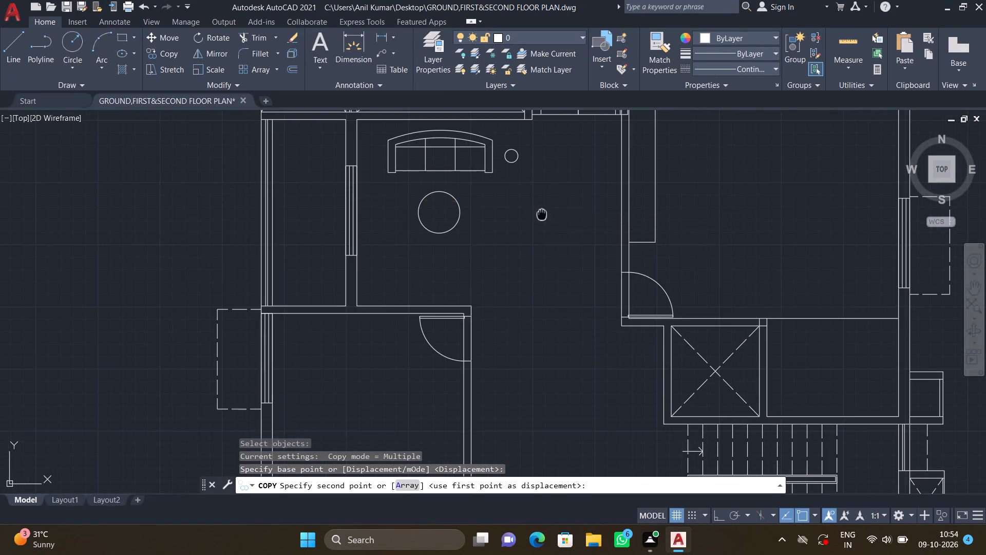
{"action": "middle_click_drag", "start_coordinate": [542, 219], "coordinate": [526, 284]}
{"action": "scroll", "coordinate": [519, 260], "scroll_direction": "up", "scroll_amount": 2}
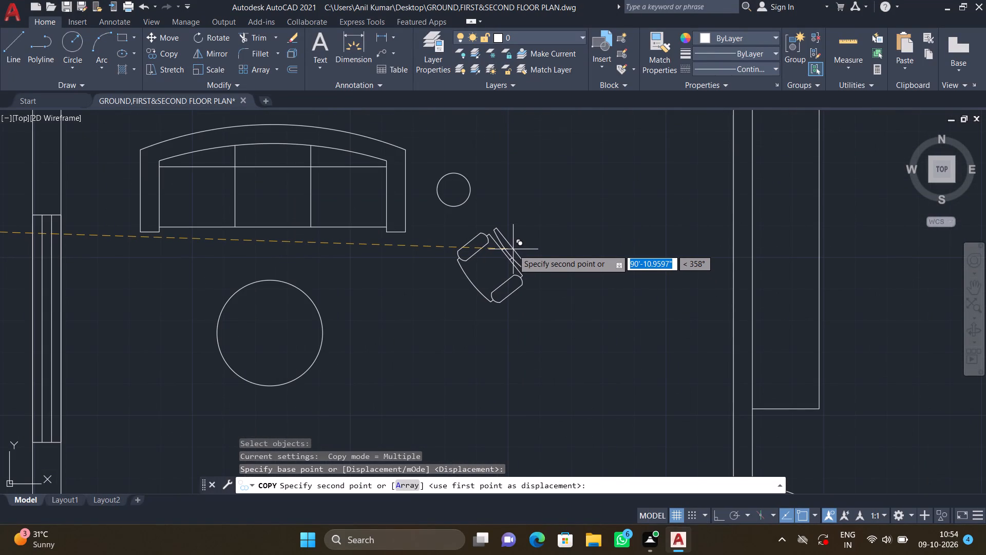
{"action": "left_click", "coordinate": [516, 245]}
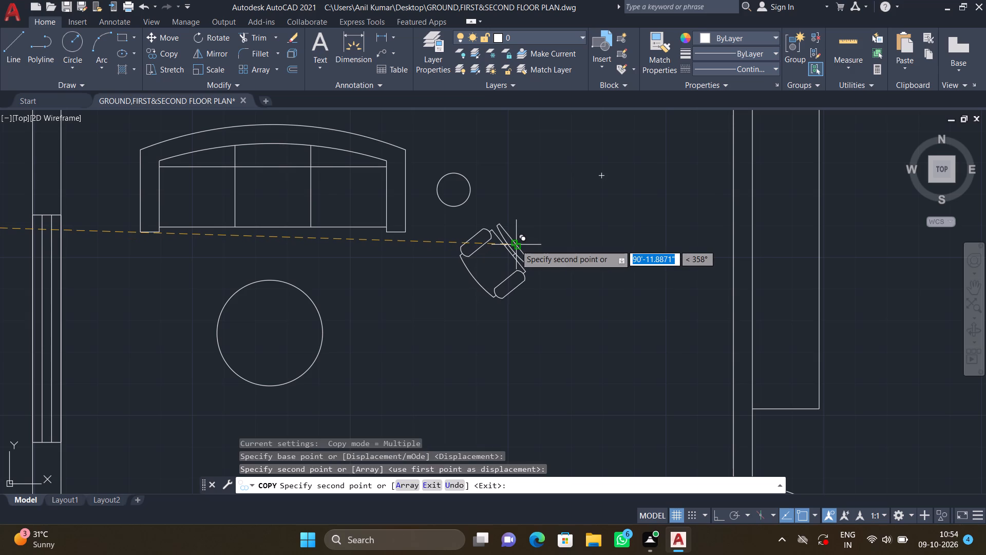
{"action": "key", "text": "Return"}
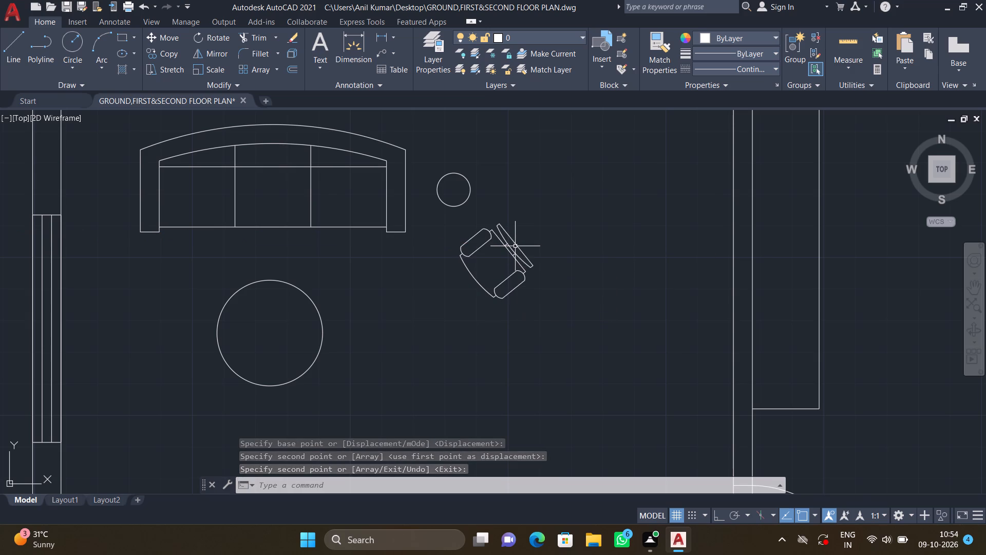
With Ortho on, rotate the toilet symbol beside the bed a quarter turn clockwise about the tank's back midpoint, so the bowl points left.
{"action": "scroll", "coordinate": [494, 257], "scroll_direction": "down", "scroll_amount": 2}
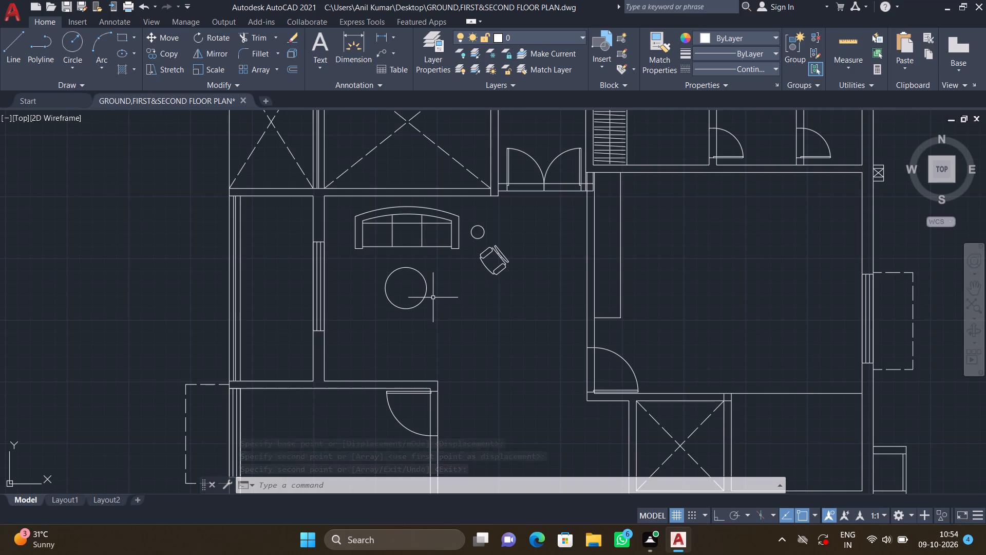
{"action": "scroll", "coordinate": [293, 317], "scroll_direction": "down", "scroll_amount": 4}
{"action": "middle_click_drag", "start_coordinate": [206, 360], "coordinate": [302, 337]}
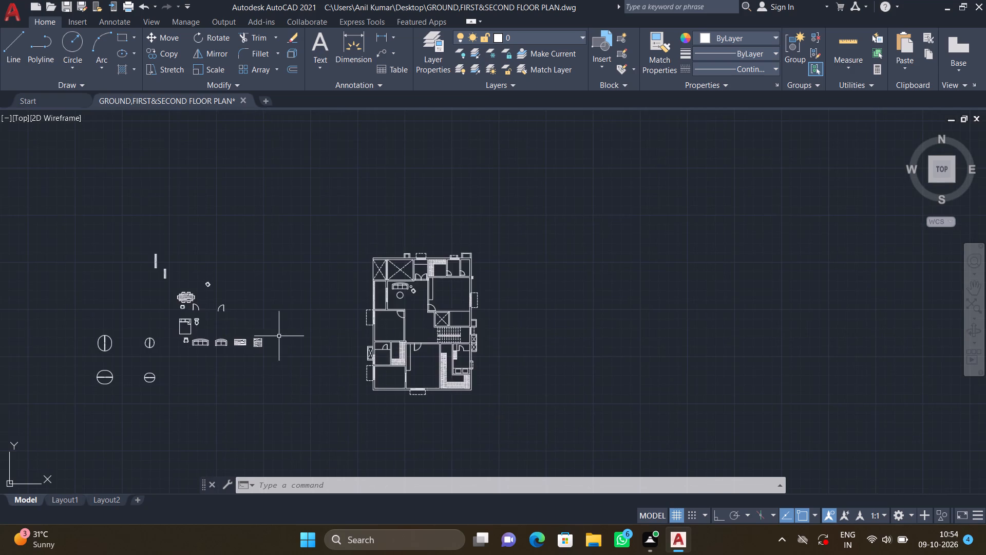
{"action": "middle_click_drag", "start_coordinate": [215, 324], "coordinate": [355, 341]}
{"action": "scroll", "coordinate": [340, 348], "scroll_direction": "up", "scroll_amount": 2}
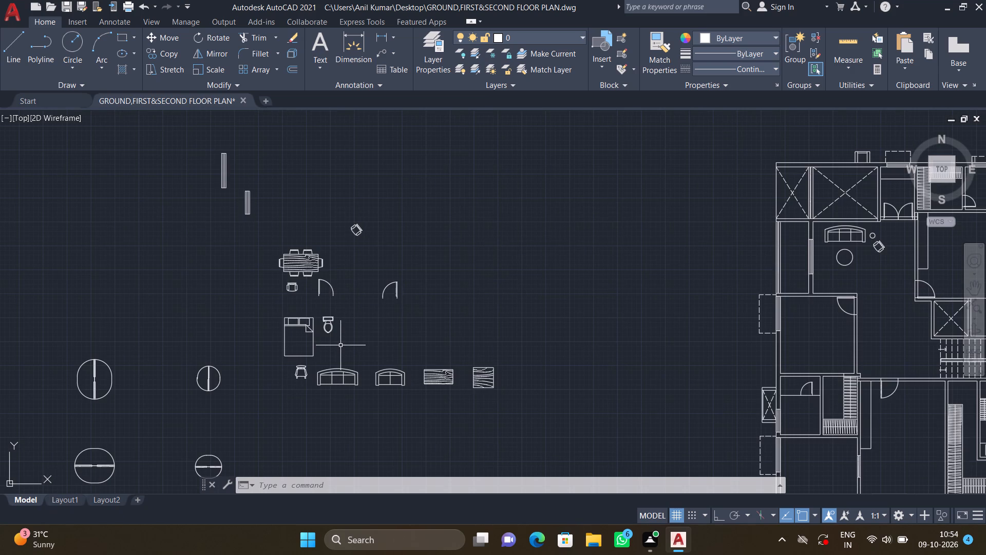
{"action": "scroll", "coordinate": [340, 345], "scroll_direction": "up", "scroll_amount": 1}
{"action": "middle_click_drag", "start_coordinate": [342, 345], "coordinate": [382, 344]}
{"action": "middle_click_drag", "start_coordinate": [369, 326], "coordinate": [393, 330]}
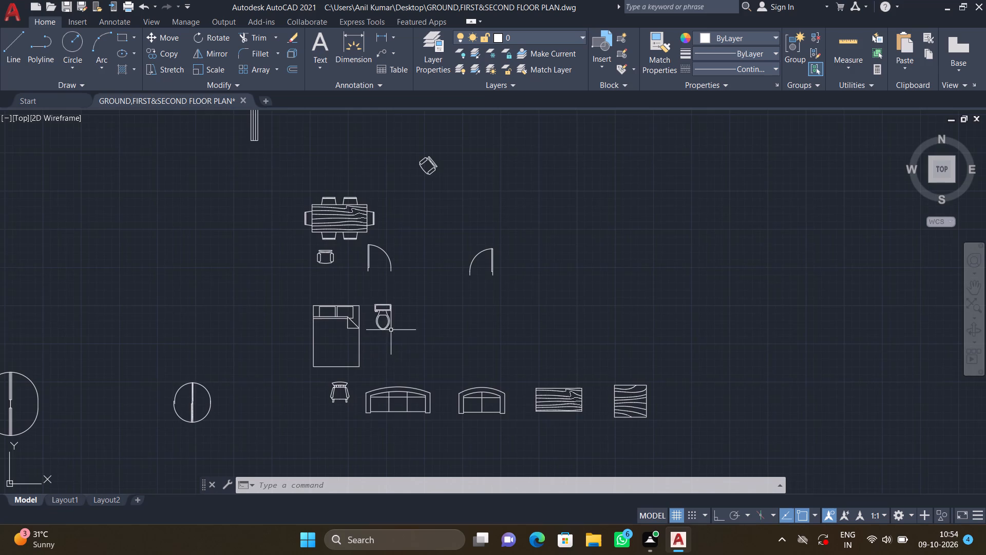
{"action": "scroll", "coordinate": [389, 327], "scroll_direction": "up", "scroll_amount": 1}
{"action": "type", "text": "RO"}
{"action": "key", "text": "Return"}
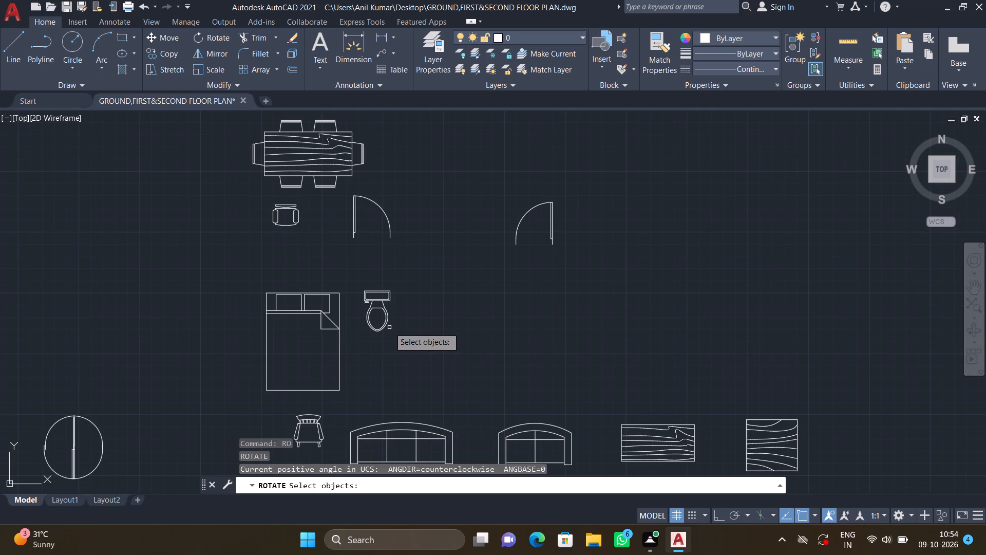
{"action": "left_click_drag", "start_coordinate": [395, 339], "coordinate": [387, 323]}
{"action": "scroll", "coordinate": [393, 339], "scroll_direction": "up", "scroll_amount": 1}
{"action": "left_click", "coordinate": [330, 234]}
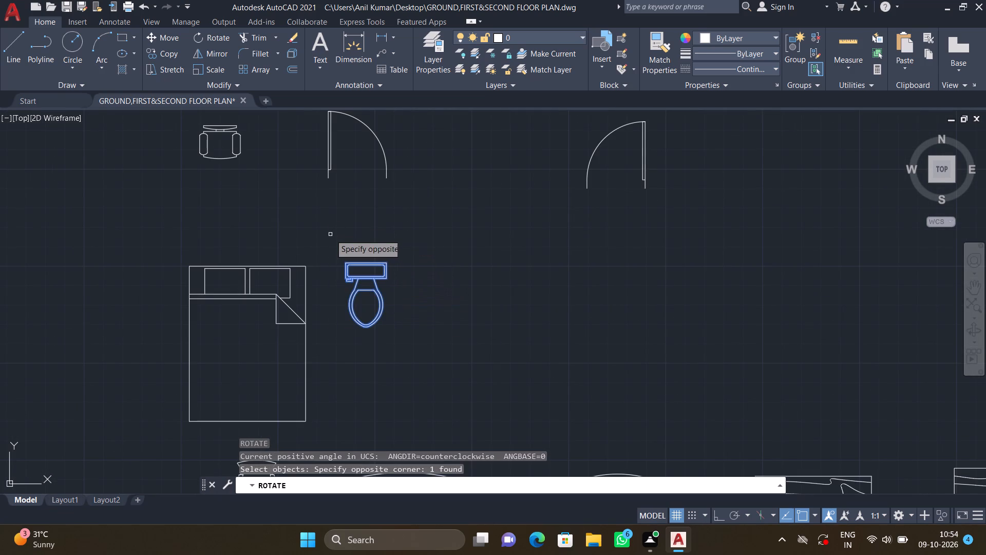
{"action": "key", "text": "Return"}
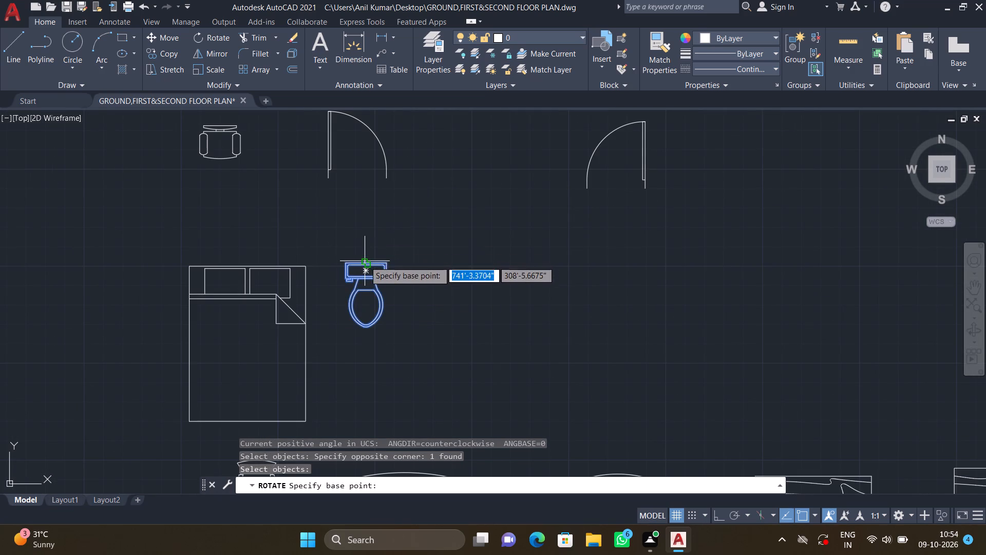
{"action": "left_click", "coordinate": [365, 261]}
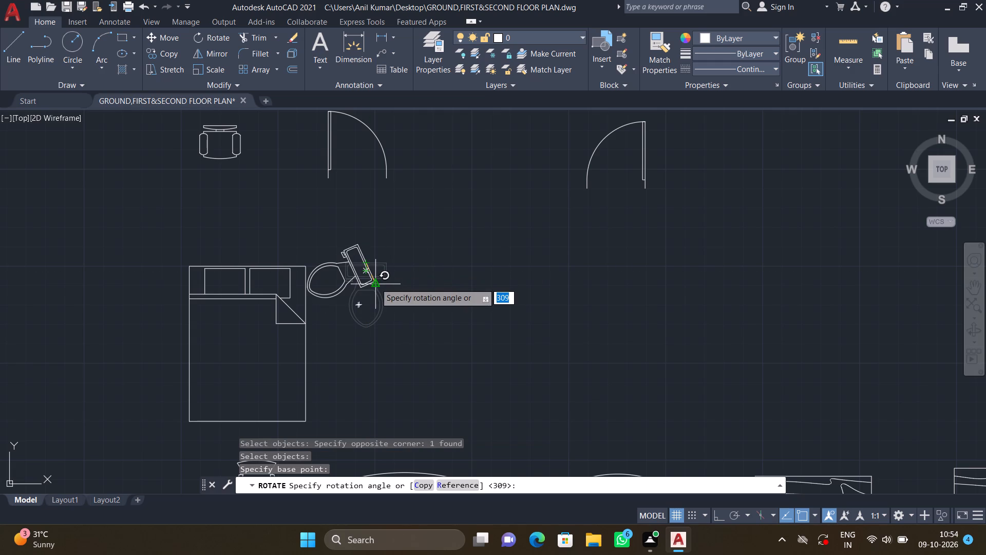
{"action": "key", "text": "F8"}
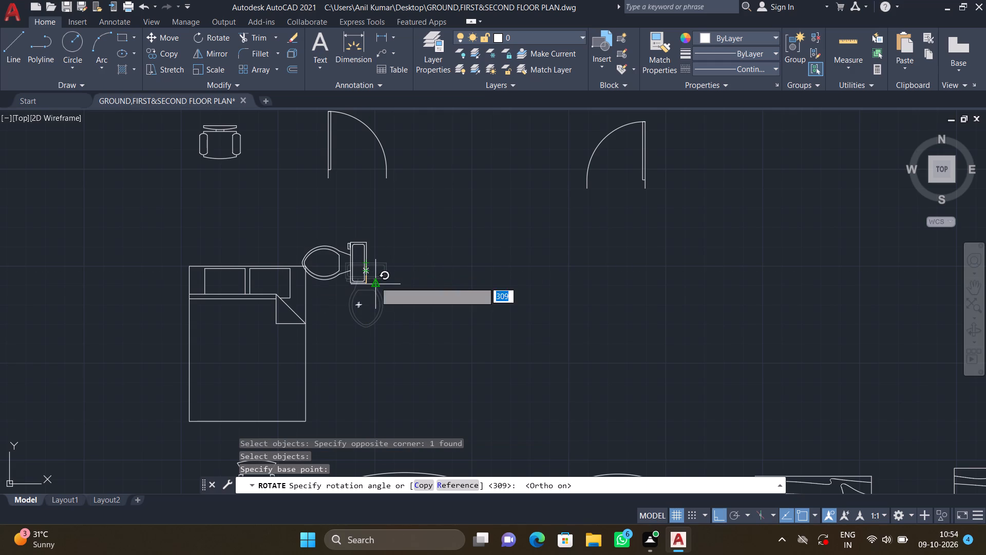
{"action": "left_click", "coordinate": [364, 268]}
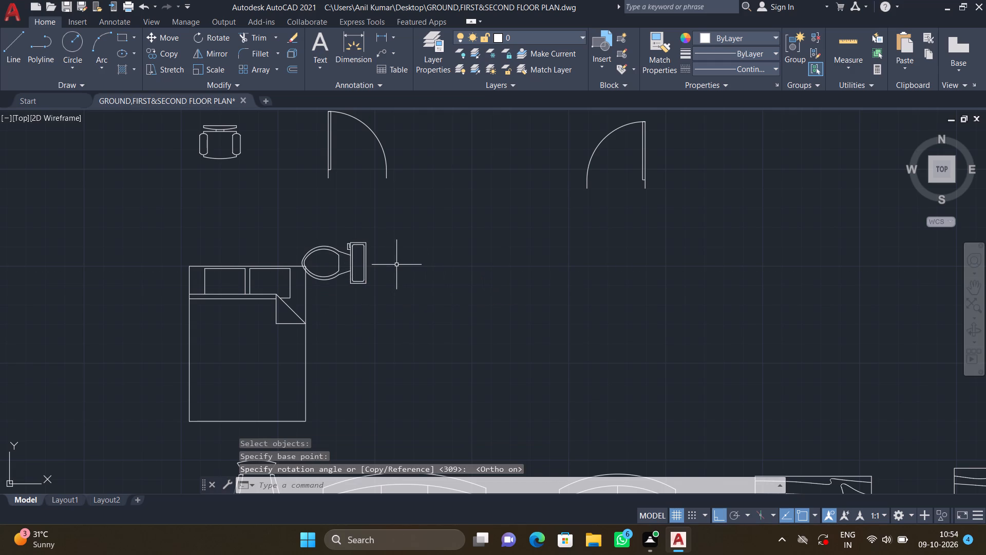
Copy the toilet symbol beside the bed by its tank's back midpoint into the small top bathroom, against the right-hand wall above the door, with Ortho off.
{"action": "key", "text": "c"}
{"action": "key", "text": "o"}
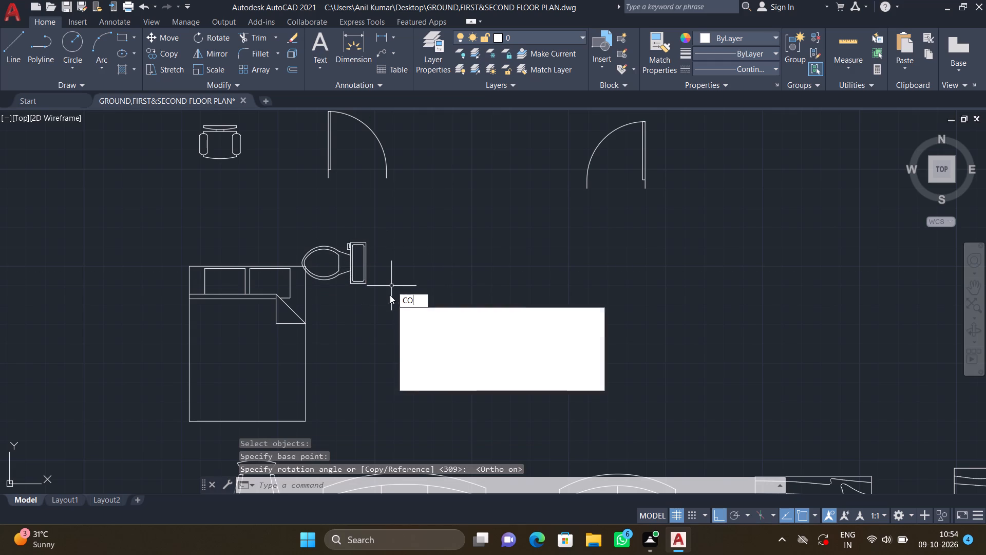
{"action": "key", "text": "Return"}
{"action": "left_click_drag", "start_coordinate": [385, 303], "coordinate": [380, 301]}
{"action": "left_click_drag", "start_coordinate": [377, 298], "coordinate": [370, 287]}
{"action": "left_click_drag", "start_coordinate": [368, 322], "coordinate": [369, 306]}
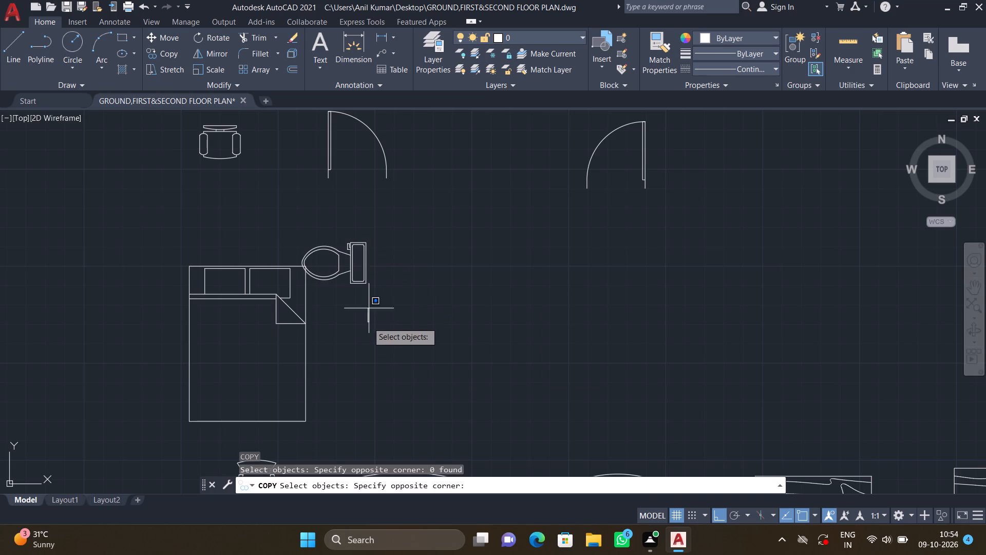
{"action": "left_click_drag", "start_coordinate": [369, 306], "coordinate": [310, 222]}
{"action": "left_click", "coordinate": [310, 222]}
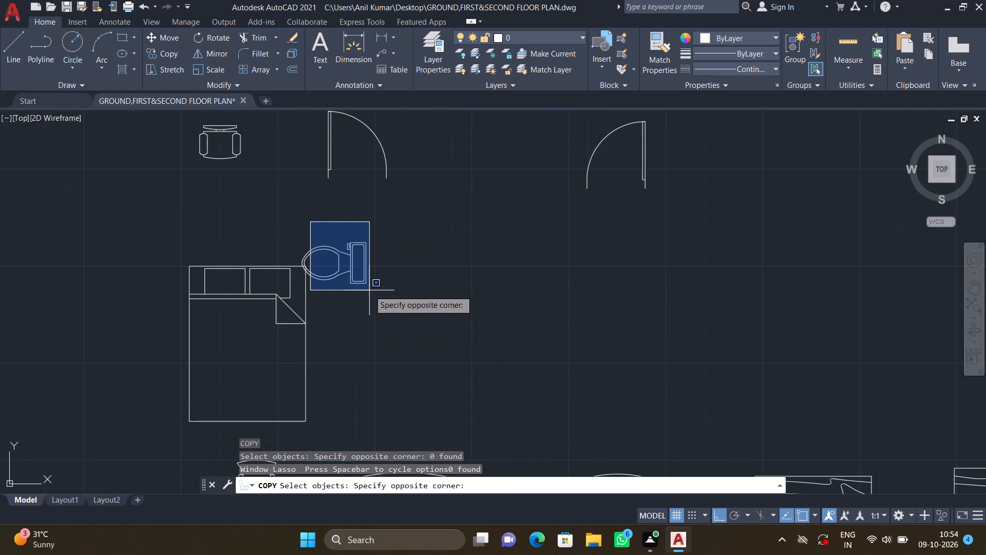
{"action": "left_click", "coordinate": [369, 290]}
{"action": "left_click_drag", "start_coordinate": [372, 275], "coordinate": [343, 253]}
{"action": "left_click", "coordinate": [343, 253]}
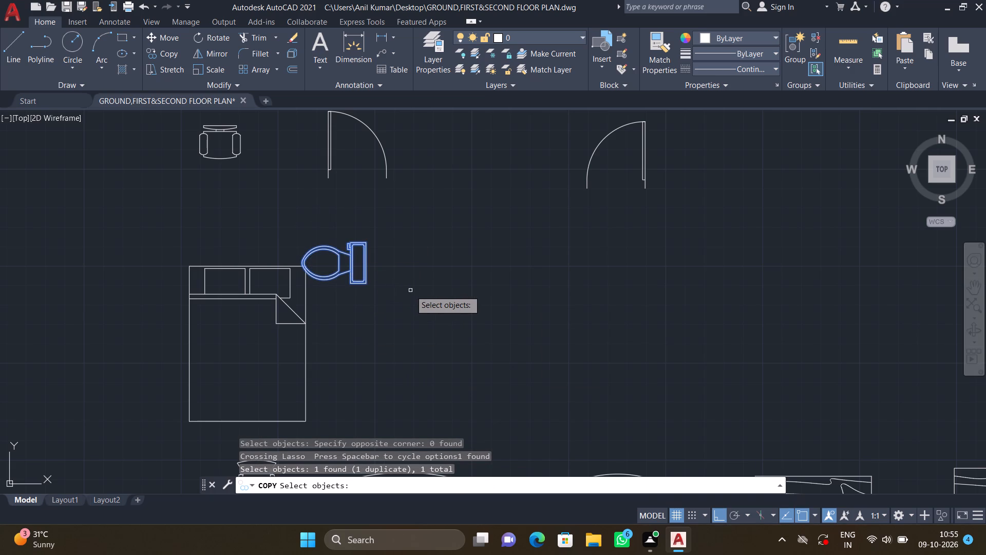
{"action": "key", "text": "Return"}
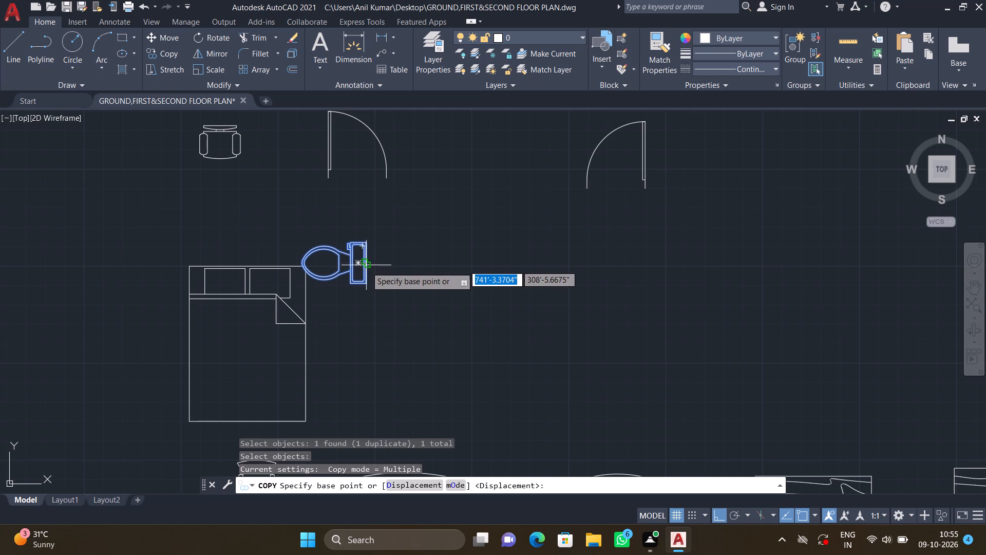
{"action": "left_click", "coordinate": [366, 267]}
{"action": "scroll", "coordinate": [508, 284], "scroll_direction": "down", "scroll_amount": 3}
{"action": "middle_click_drag", "start_coordinate": [561, 287], "coordinate": [447, 258]}
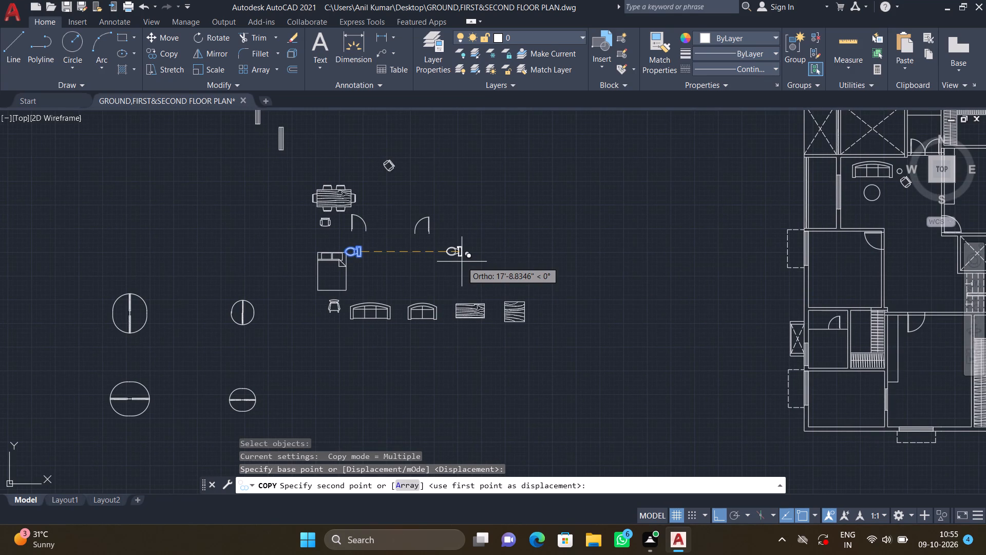
{"action": "key", "text": "F8"}
{"action": "scroll", "coordinate": [475, 251], "scroll_direction": "down", "scroll_amount": 4}
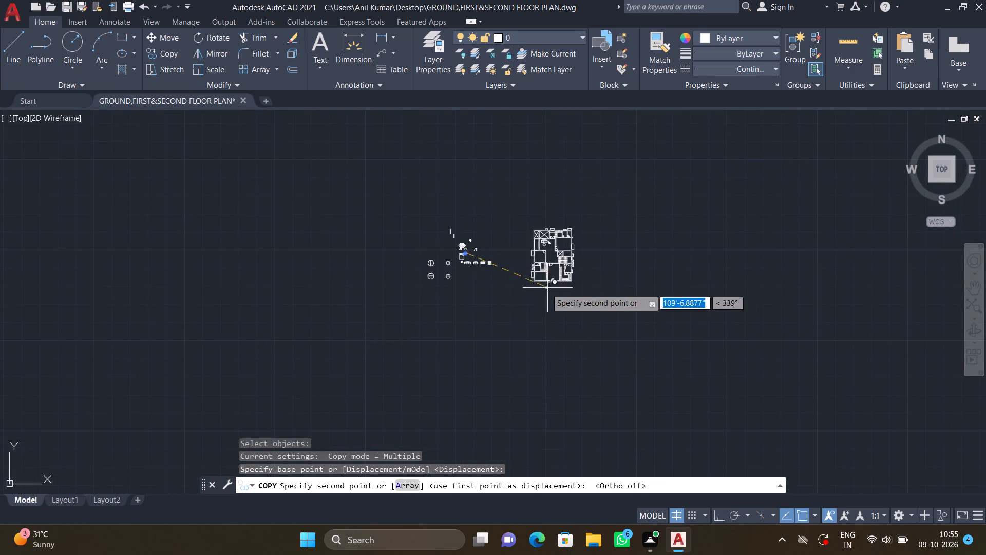
{"action": "middle_click_drag", "start_coordinate": [493, 277], "coordinate": [348, 346]}
{"action": "scroll", "coordinate": [403, 315], "scroll_direction": "up", "scroll_amount": 2}
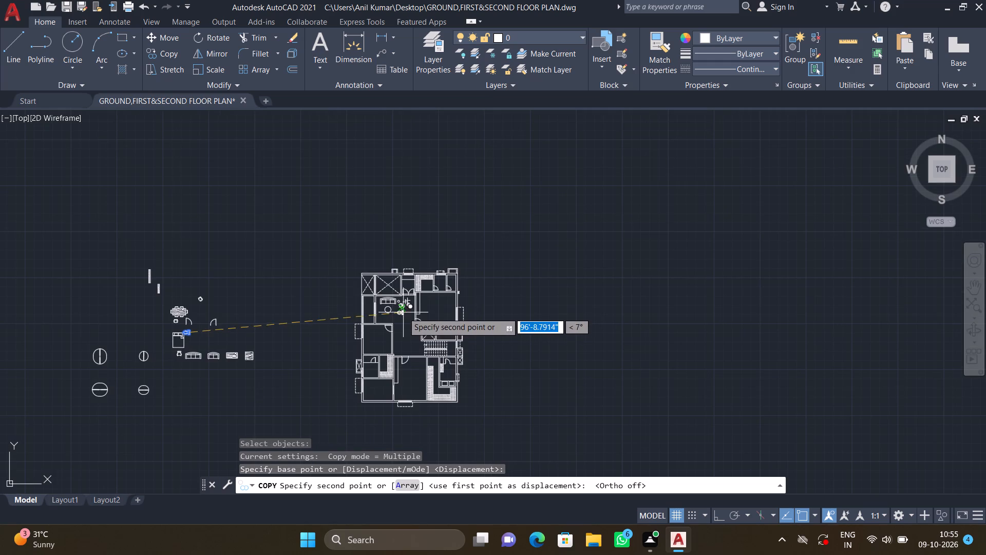
{"action": "scroll", "coordinate": [434, 282], "scroll_direction": "up", "scroll_amount": 2}
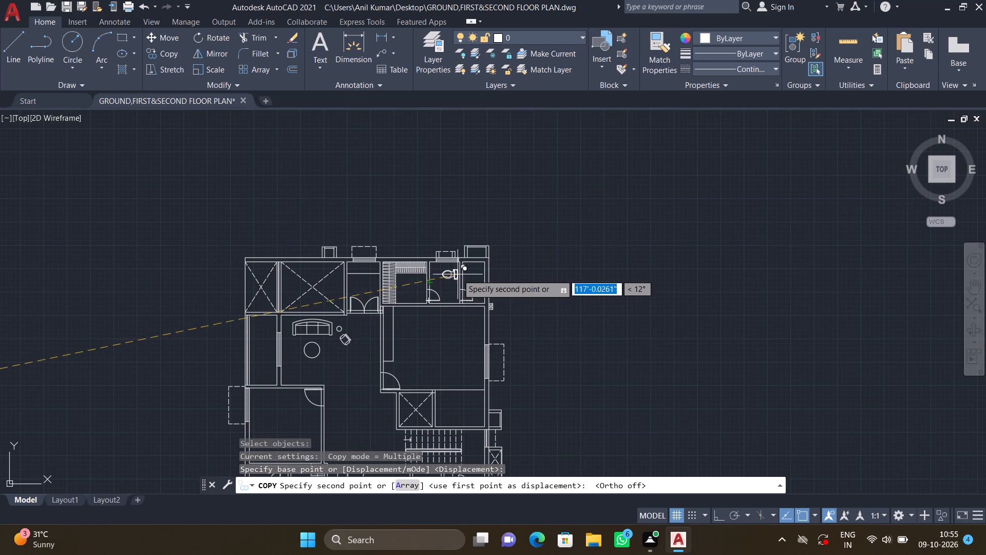
{"action": "scroll", "coordinate": [467, 274], "scroll_direction": "up", "scroll_amount": 3}
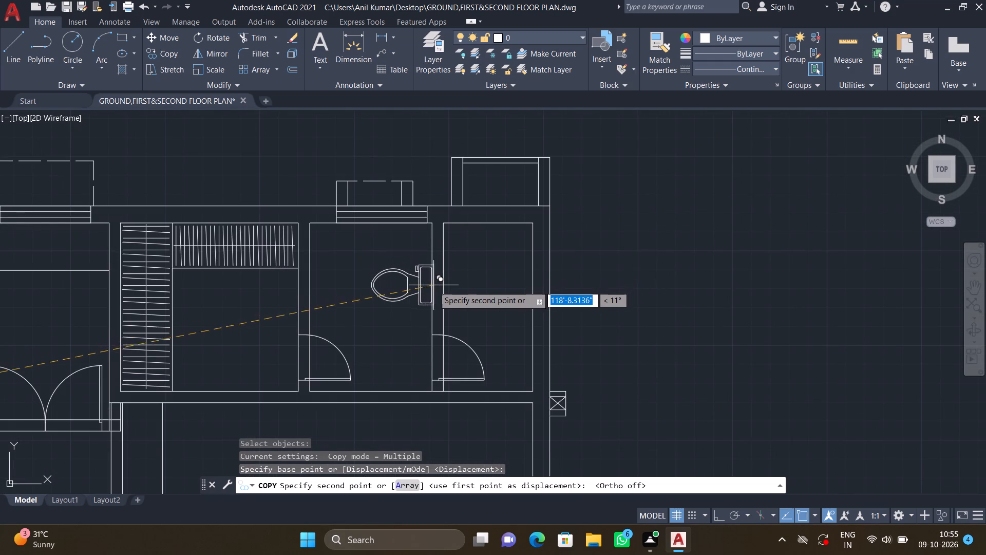
{"action": "scroll", "coordinate": [427, 290], "scroll_direction": "up", "scroll_amount": 1}
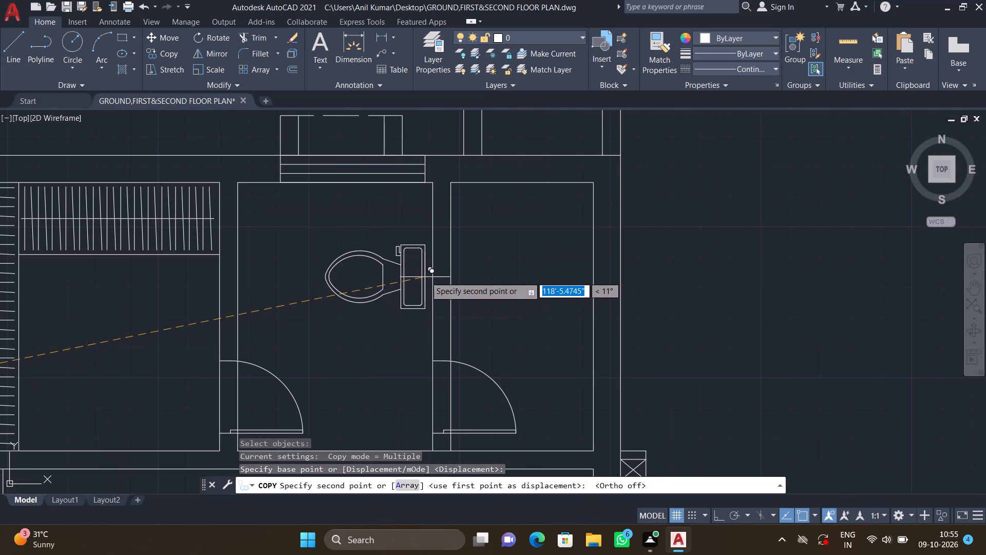
{"action": "double_click", "coordinate": [428, 270]}
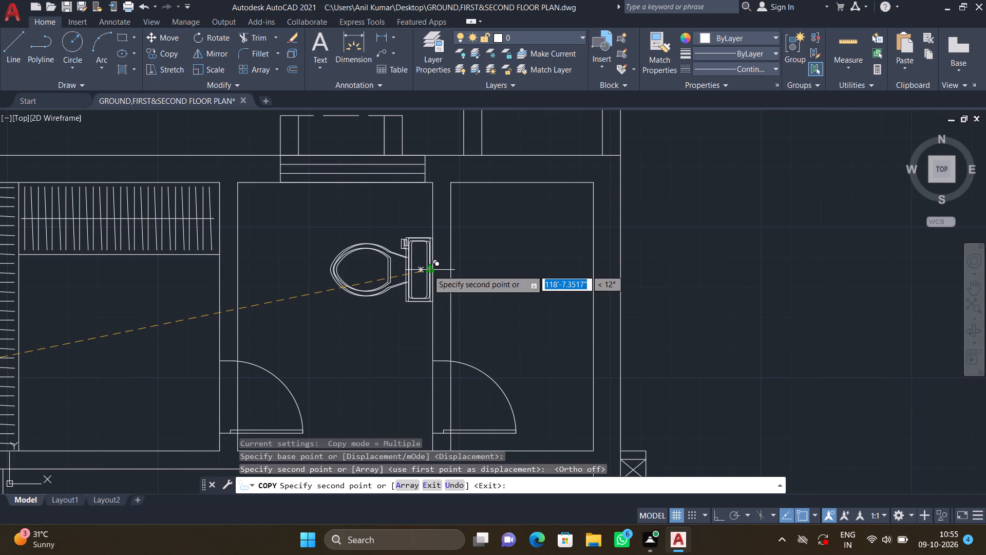
{"action": "key", "text": "Return"}
Move the copied toilet about 3" left, away from the bathroom's right-hand wall.
{"action": "middle_click_drag", "start_coordinate": [425, 271], "coordinate": [423, 294]}
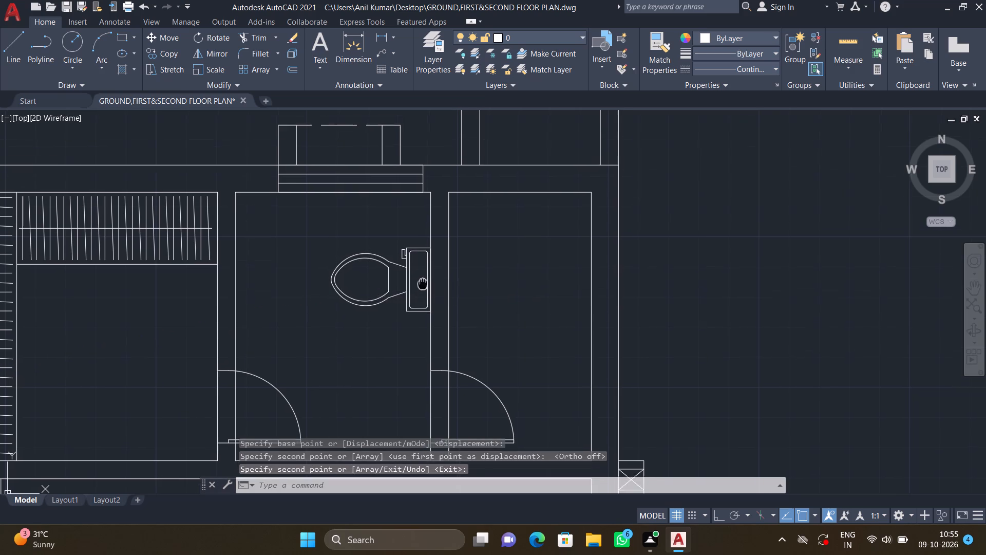
{"action": "middle_click_drag", "start_coordinate": [423, 294], "coordinate": [421, 303]}
{"action": "key", "text": "m"}
{"action": "key", "text": "Return"}
{"action": "left_click_drag", "start_coordinate": [419, 340], "coordinate": [417, 339]}
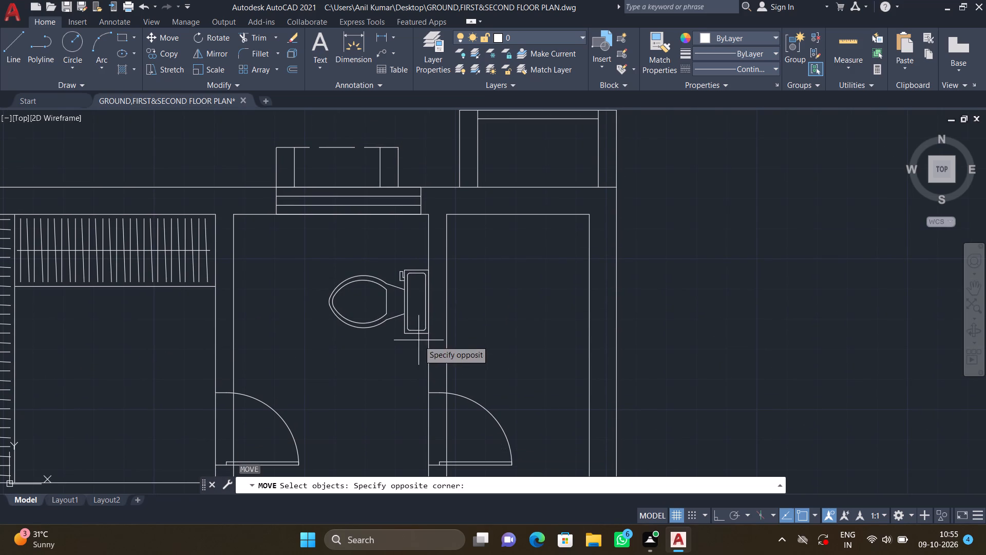
{"action": "left_click_drag", "start_coordinate": [417, 339], "coordinate": [405, 322]}
{"action": "left_click_drag", "start_coordinate": [400, 316], "coordinate": [392, 303]}
{"action": "left_click_drag", "start_coordinate": [386, 293], "coordinate": [372, 281]}
{"action": "left_click_drag", "start_coordinate": [368, 277], "coordinate": [318, 265]}
{"action": "key", "text": "Return"}
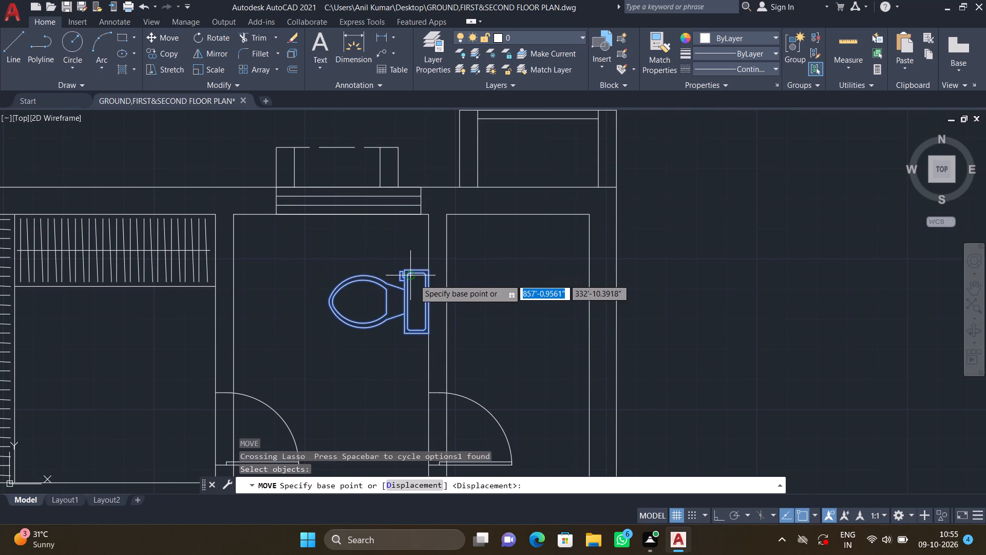
{"action": "scroll", "coordinate": [412, 277], "scroll_direction": "up", "scroll_amount": 2}
{"action": "left_click", "coordinate": [450, 262]}
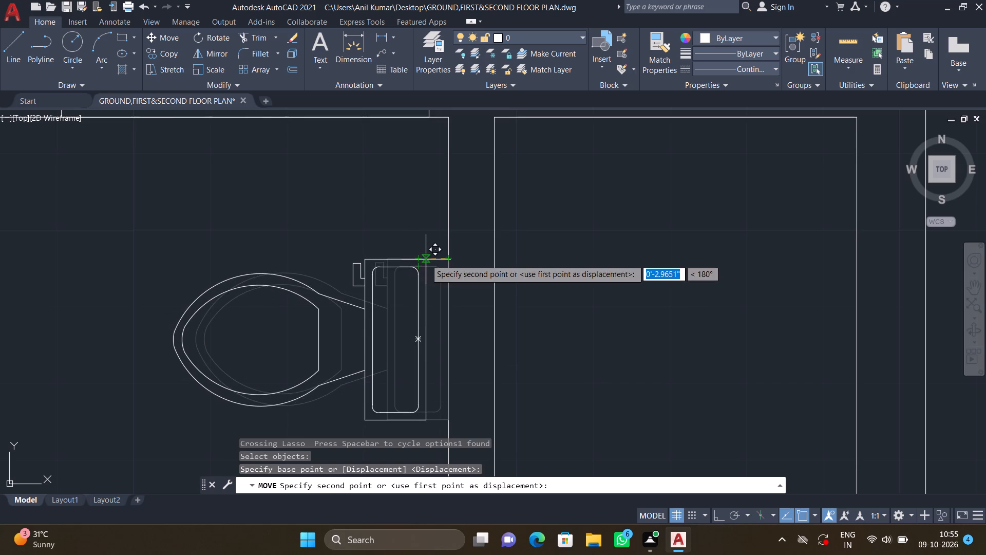
{"action": "left_click", "coordinate": [426, 260]}
Draw a rectangle about 2'-4" by 1'-8" from the upper-left inside corner of the bathroom with the toilet.
{"action": "scroll", "coordinate": [405, 292], "scroll_direction": "down", "scroll_amount": 3}
{"action": "middle_click_drag", "start_coordinate": [272, 327], "coordinate": [371, 318]}
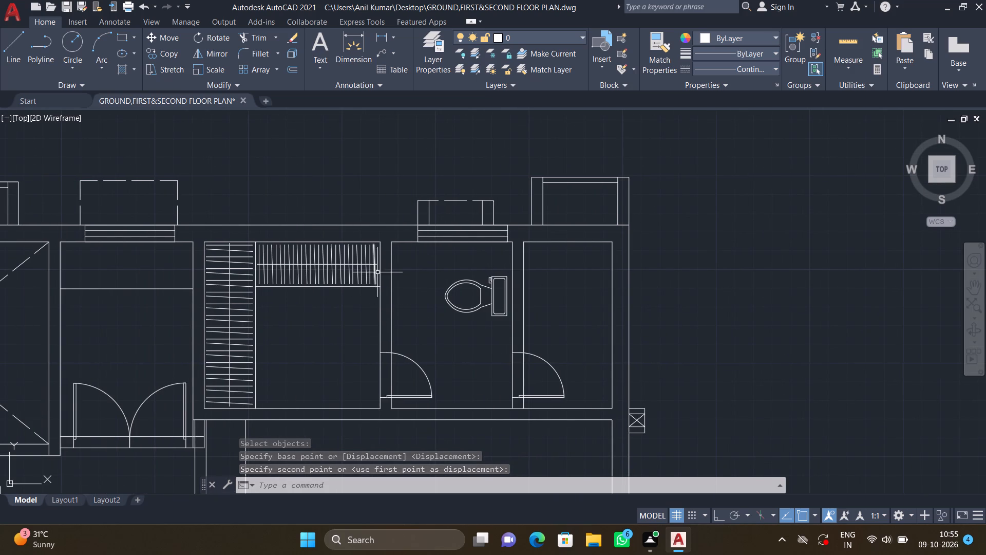
{"action": "middle_click_drag", "start_coordinate": [409, 250], "coordinate": [396, 270]}
{"action": "scroll", "coordinate": [421, 280], "scroll_direction": "up", "scroll_amount": 2}
{"action": "type", "text": "REC"}
{"action": "key", "text": "Return"}
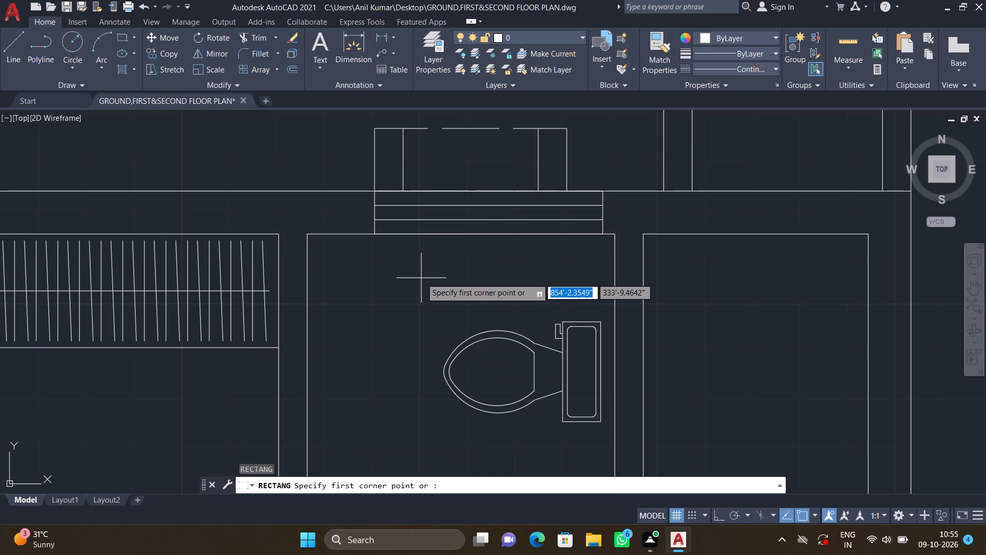
{"action": "left_click", "coordinate": [306, 233]}
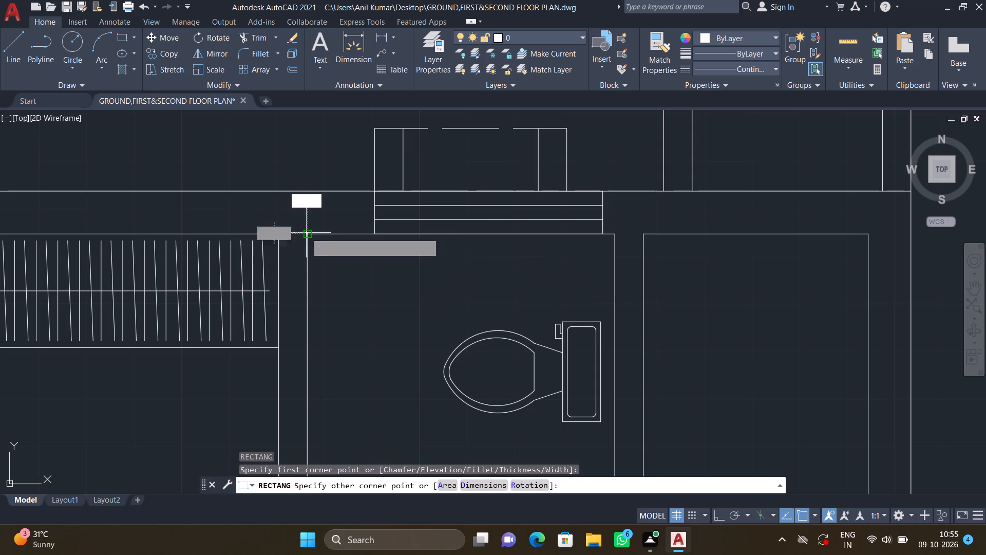
{"action": "double_click", "coordinate": [441, 328]}
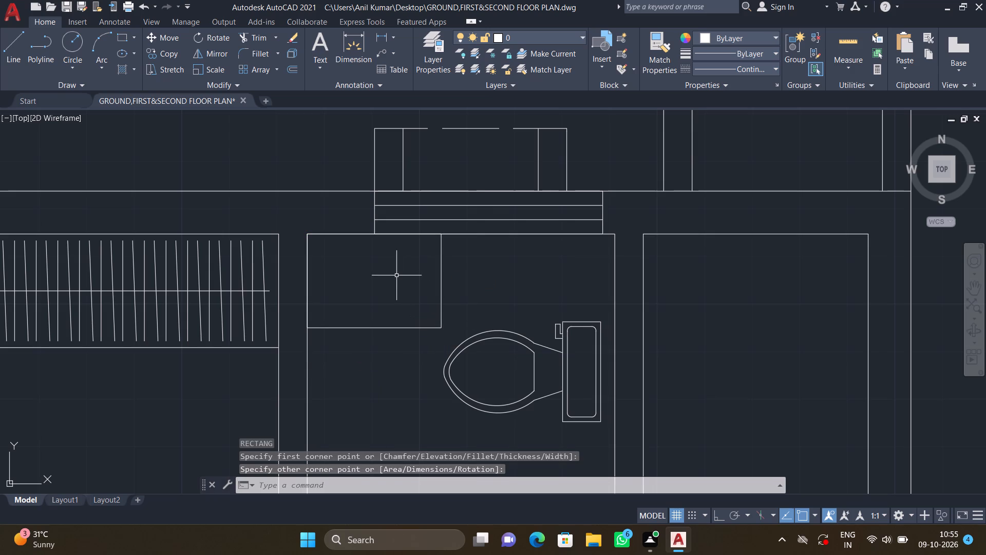
Draw a smaller rectangle about 1'-10" by 1'-3" inside the bathroom's corner rectangle.
{"action": "key", "text": "r"}
{"action": "type", "text": "EC"}
{"action": "key", "text": "Return"}
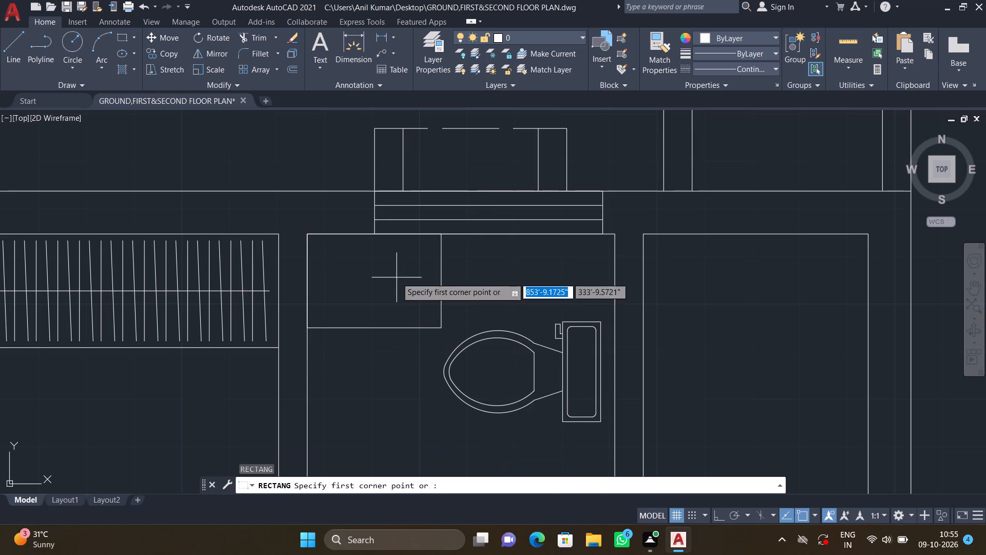
{"action": "scroll", "coordinate": [335, 252], "scroll_direction": "up", "scroll_amount": 1}
{"action": "left_click", "coordinate": [311, 240]}
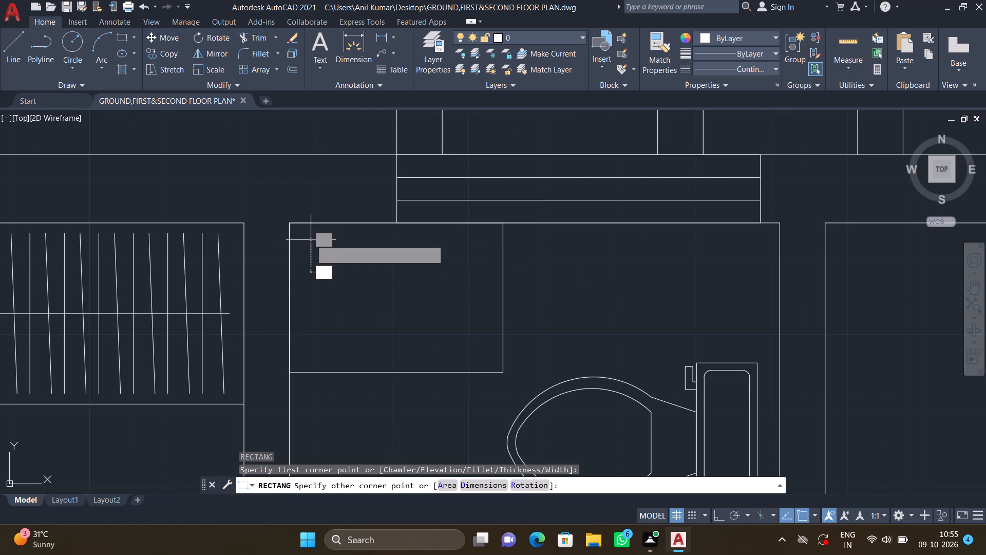
{"action": "left_click", "coordinate": [481, 354]}
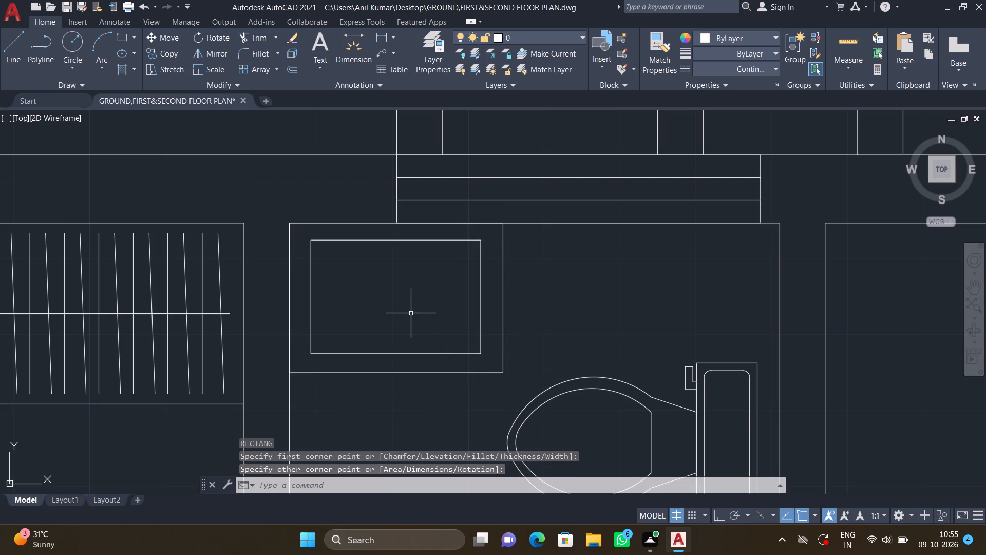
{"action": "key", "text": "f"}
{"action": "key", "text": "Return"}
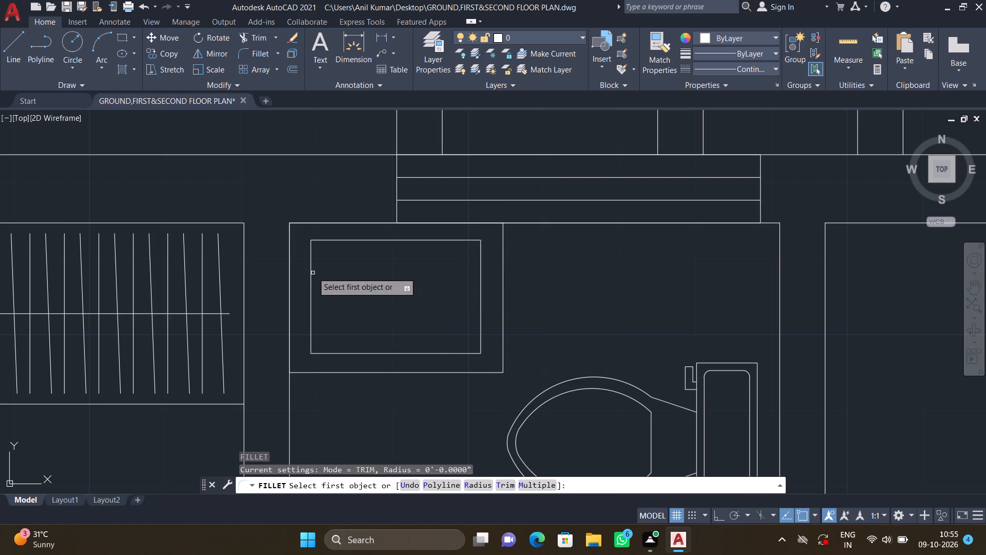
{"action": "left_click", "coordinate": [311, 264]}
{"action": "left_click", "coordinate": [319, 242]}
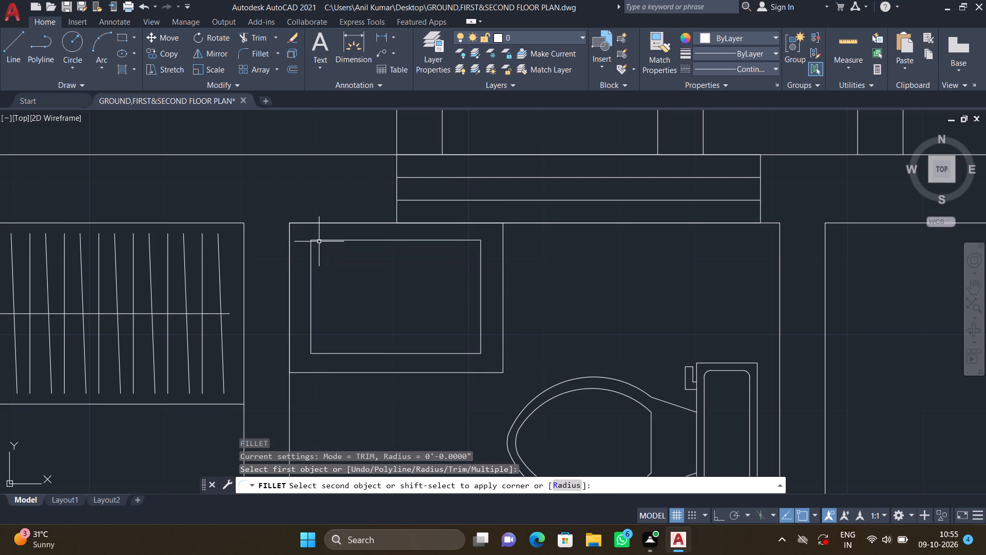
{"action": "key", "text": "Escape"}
Fillet the two upper corners of the inner rectangle on the washbasin counter with a 2.5" radius.
{"action": "key", "text": "f"}
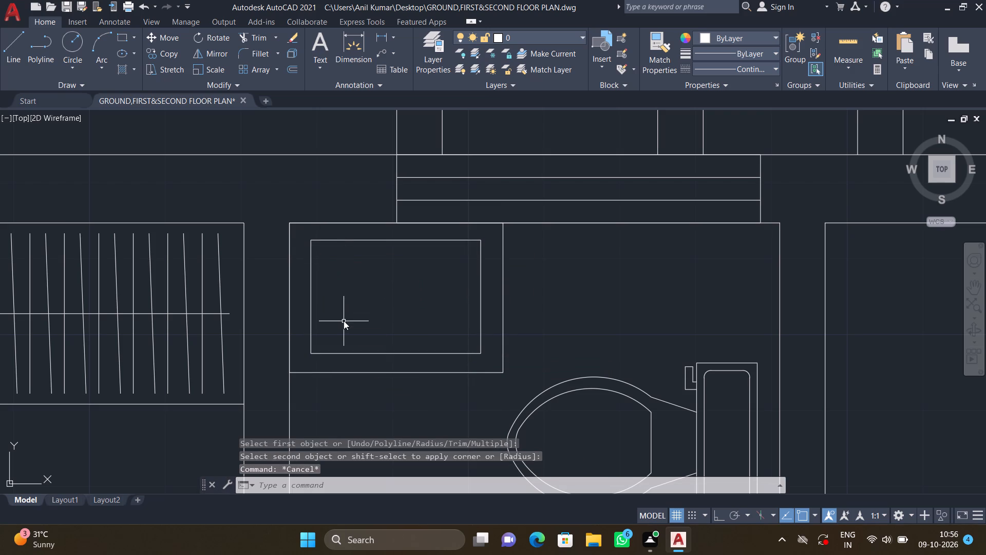
{"action": "key", "text": "Return"}
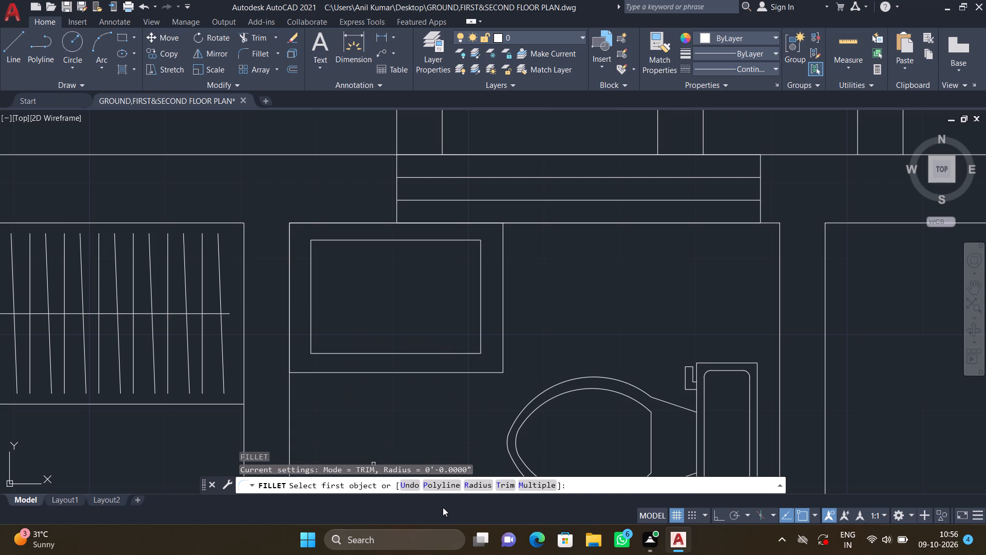
{"action": "double_click", "coordinate": [469, 485]}
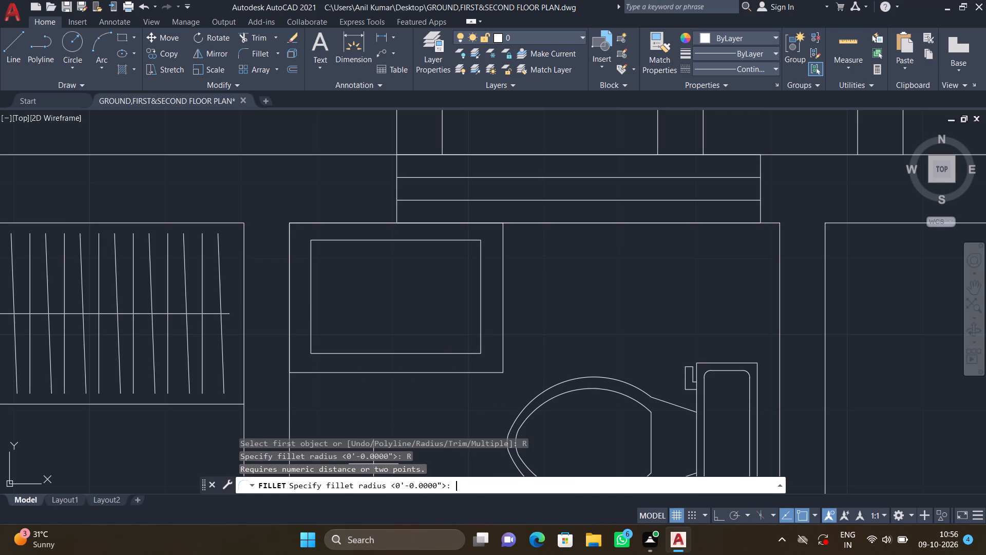
{"action": "type", "text": "2.5\""}
{"action": "key", "text": "Return"}
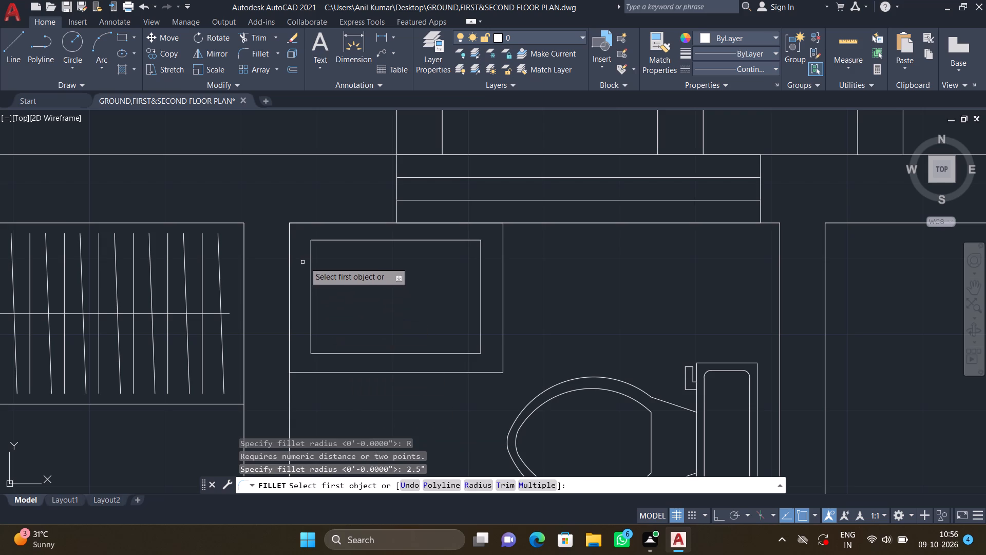
{"action": "left_click", "coordinate": [310, 263]}
{"action": "left_click", "coordinate": [322, 240]}
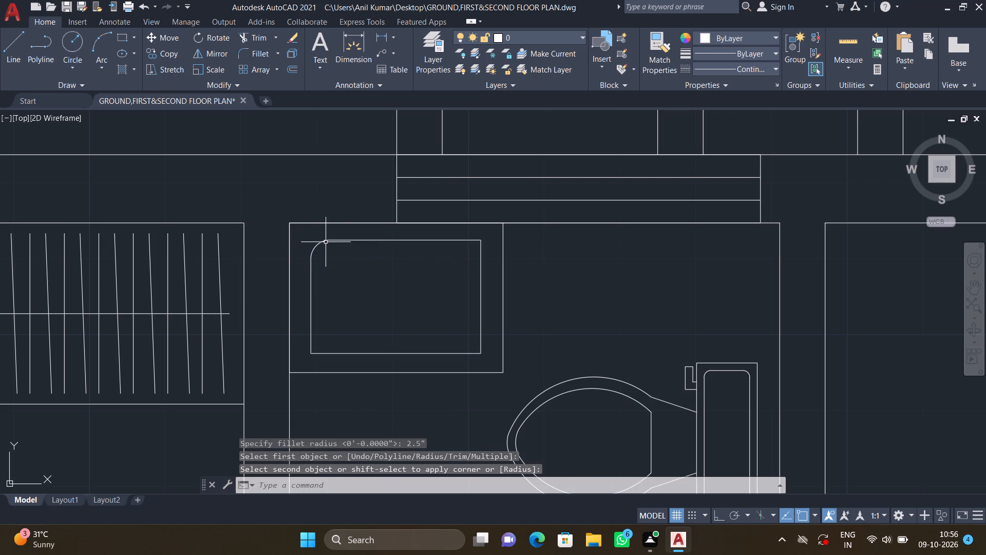
{"action": "key", "text": "space"}
{"action": "double_click", "coordinate": [459, 242]}
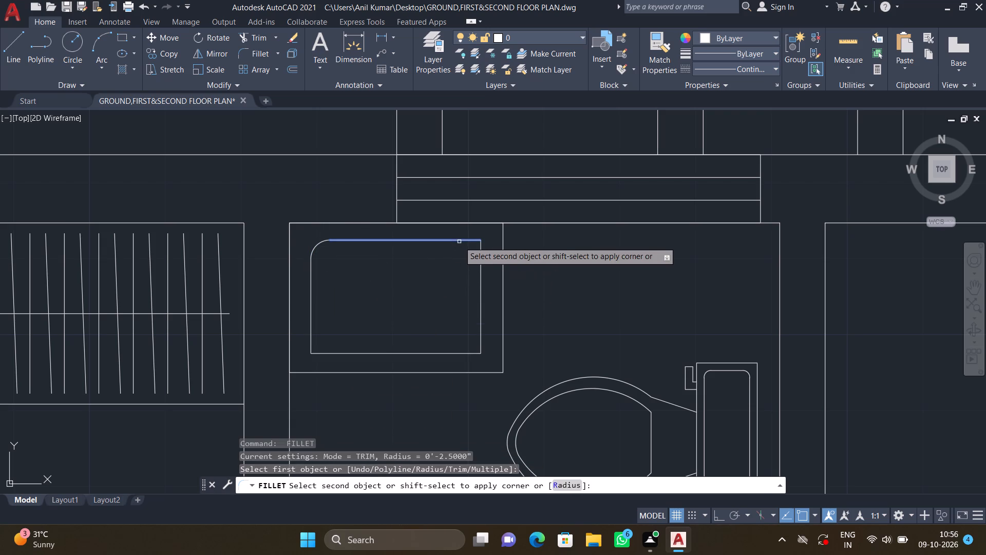
{"action": "left_click", "coordinate": [481, 262]}
Fillet the two lower corners of the inner basin rectangle with the same 2.5" radius.
{"action": "key", "text": "space"}
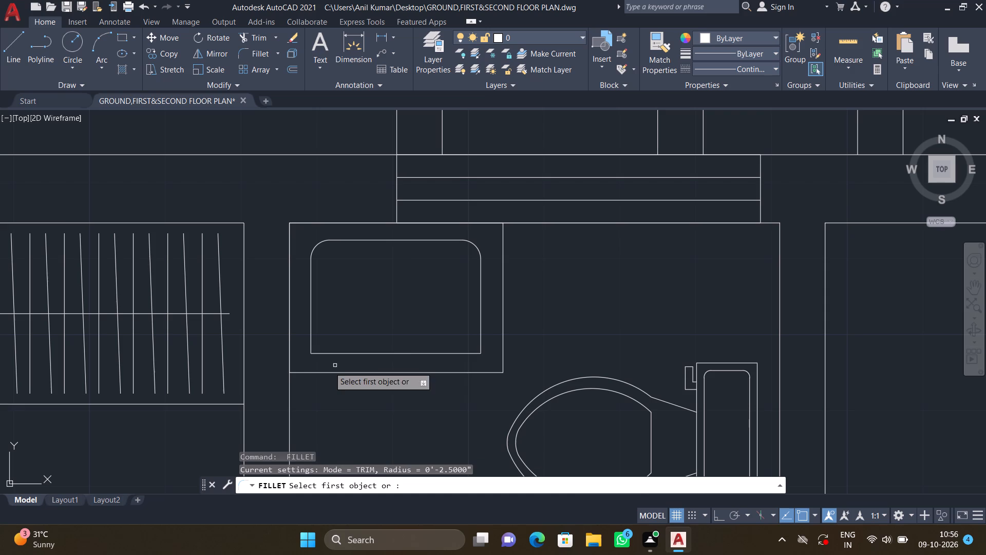
{"action": "left_click", "coordinate": [310, 326]}
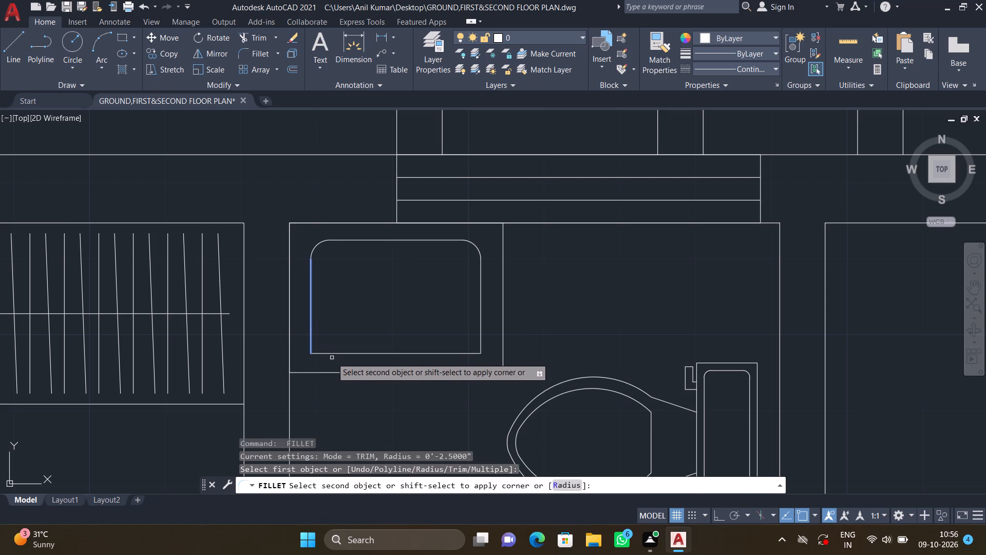
{"action": "double_click", "coordinate": [332, 350]}
{"action": "left_click", "coordinate": [334, 353]}
{"action": "key", "text": "space"}
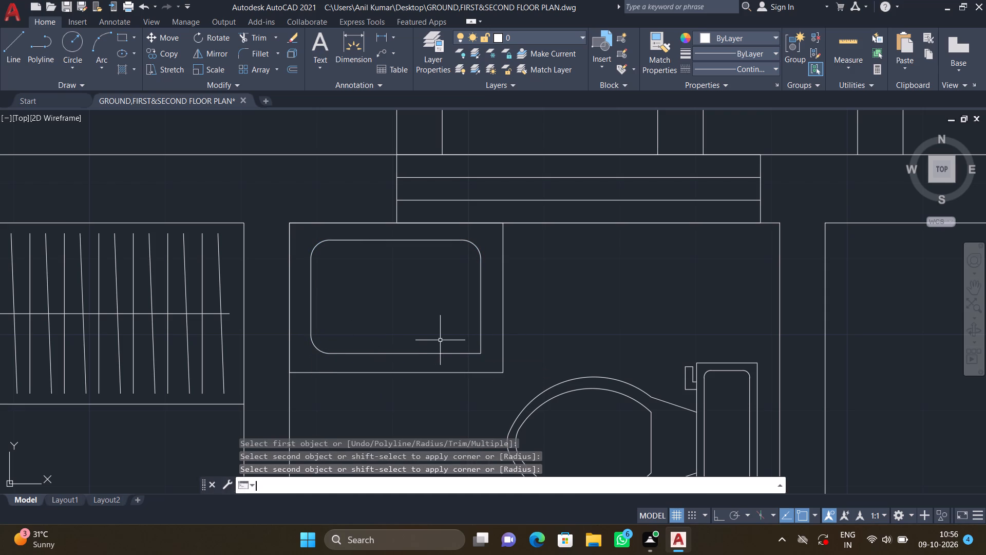
{"action": "double_click", "coordinate": [469, 351]}
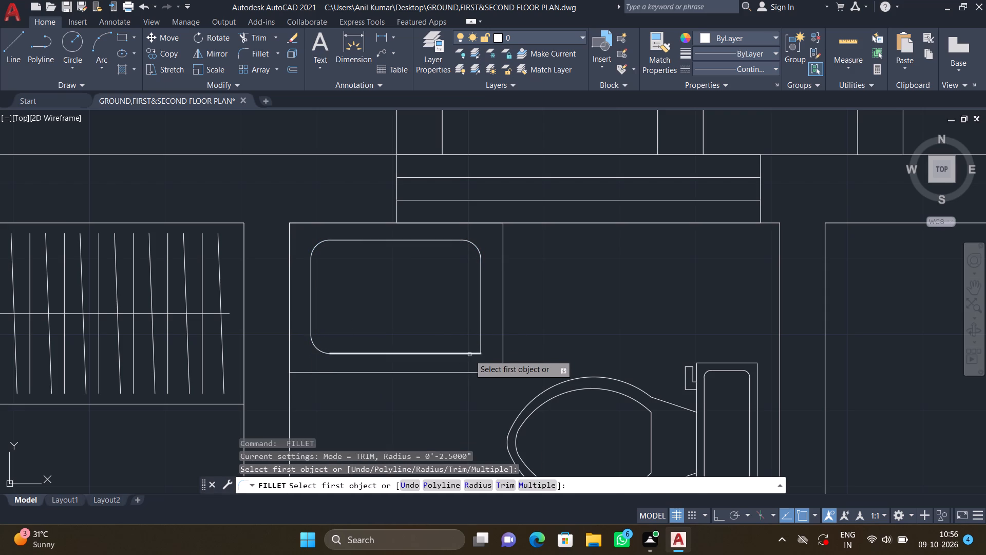
{"action": "left_click", "coordinate": [469, 355]}
{"action": "left_click", "coordinate": [480, 326]}
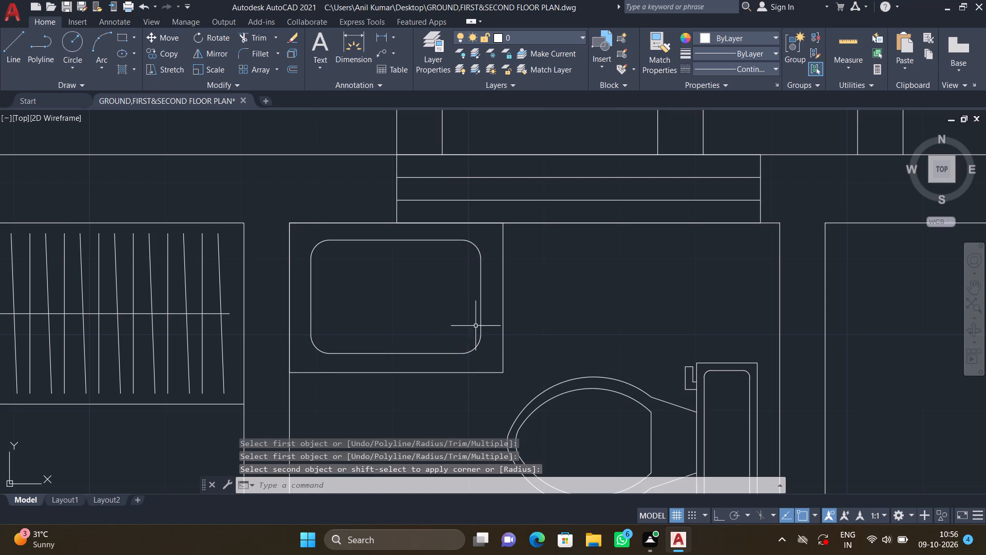
Draw a small drain circle inside the rounded basin, centred across its width and slightly above the middle.
{"action": "key", "text": "c"}
{"action": "key", "text": "Return"}
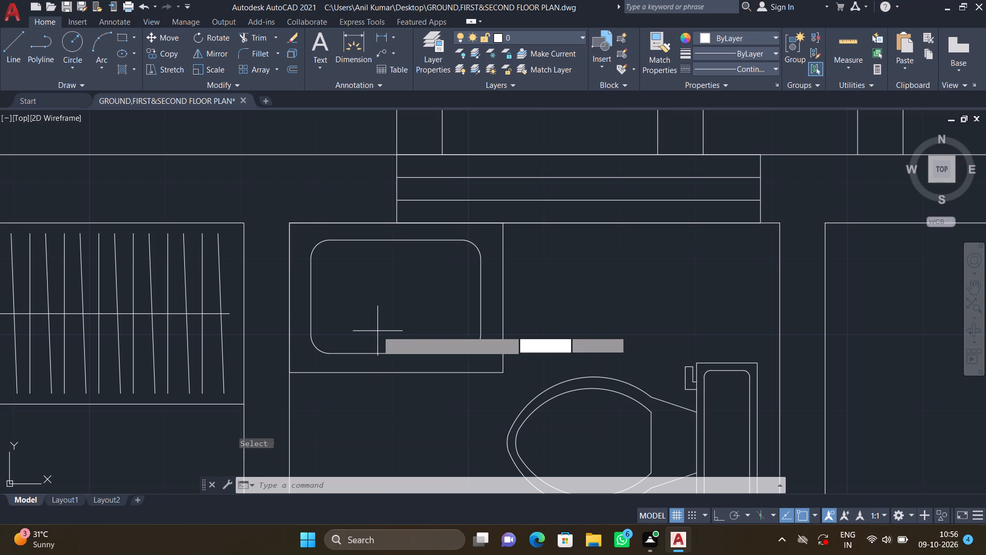
{"action": "left_click", "coordinate": [394, 289]}
{"action": "left_click", "coordinate": [403, 302]}
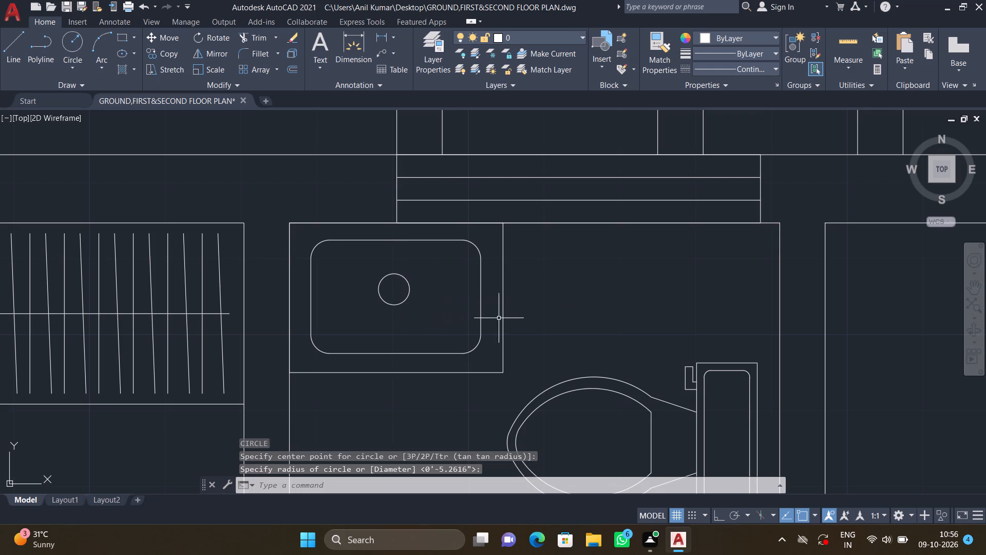
With Ortho on, rotate the bed symbol beside the loose toilet by 270° about its headboard midpoint.
{"action": "scroll", "coordinate": [488, 317], "scroll_direction": "down", "scroll_amount": 2}
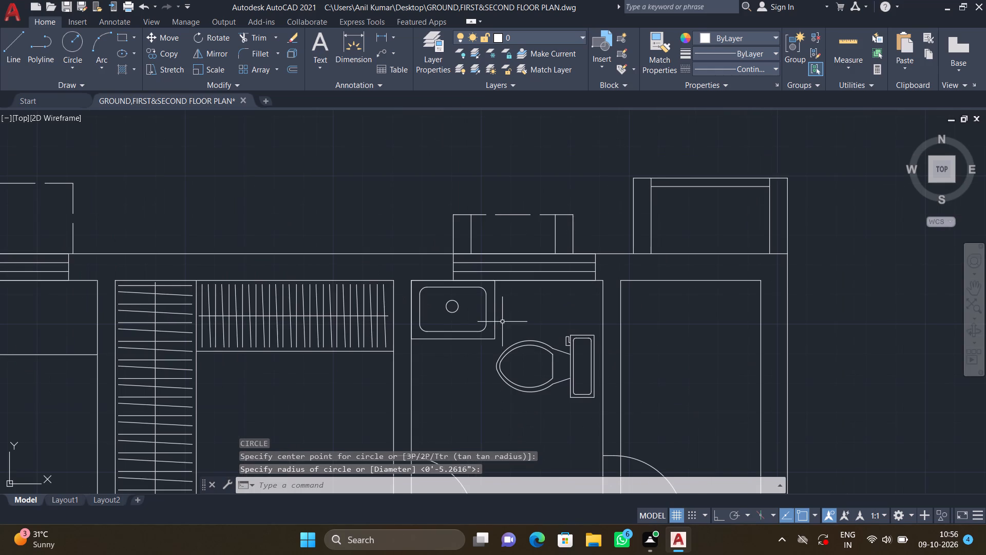
{"action": "middle_click_drag", "start_coordinate": [502, 356], "coordinate": [416, 298]}
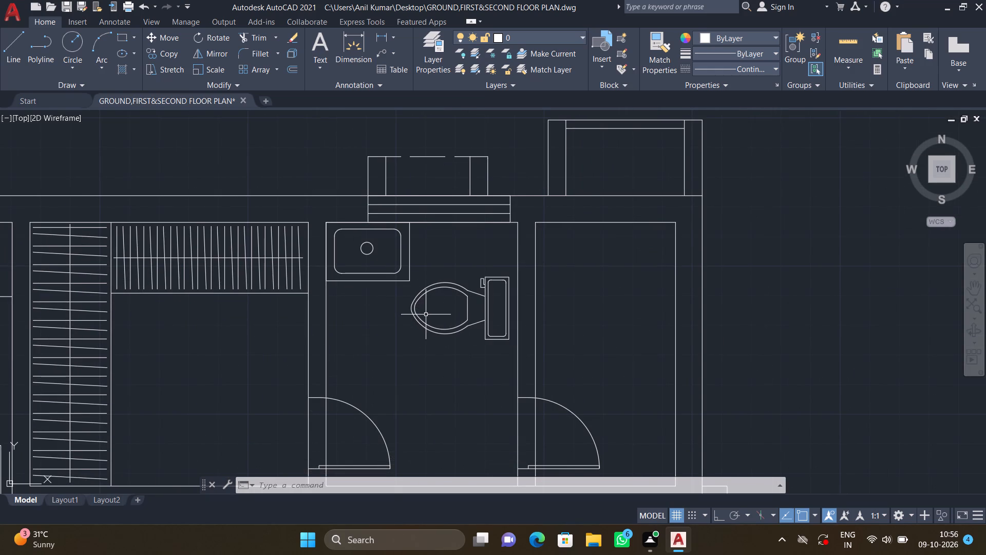
{"action": "scroll", "coordinate": [435, 321], "scroll_direction": "down", "scroll_amount": 1}
{"action": "middle_click_drag", "start_coordinate": [440, 374], "coordinate": [430, 348]}
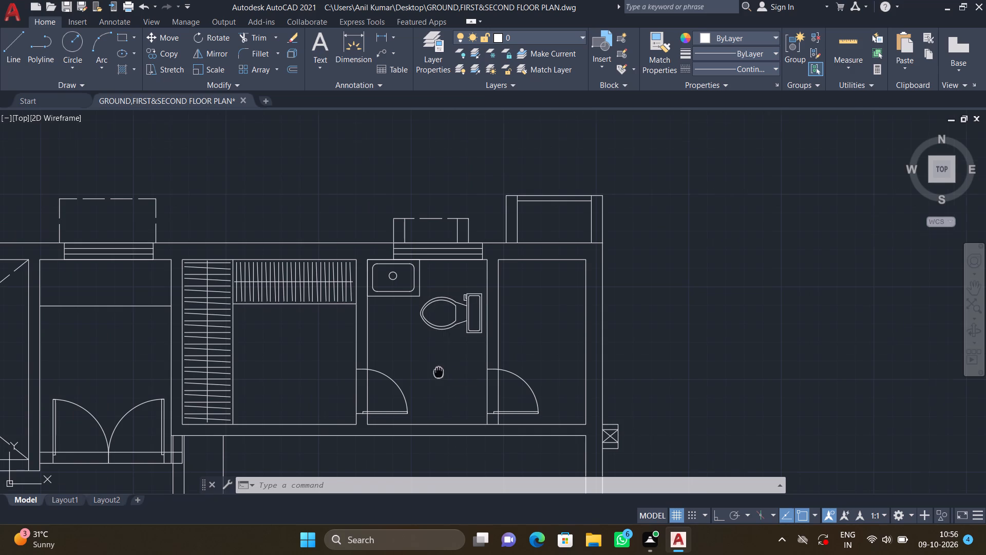
{"action": "middle_click_drag", "start_coordinate": [430, 348], "coordinate": [422, 317]}
{"action": "scroll", "coordinate": [422, 317], "scroll_direction": "down", "scroll_amount": 3}
{"action": "middle_click_drag", "start_coordinate": [332, 369], "coordinate": [430, 305]}
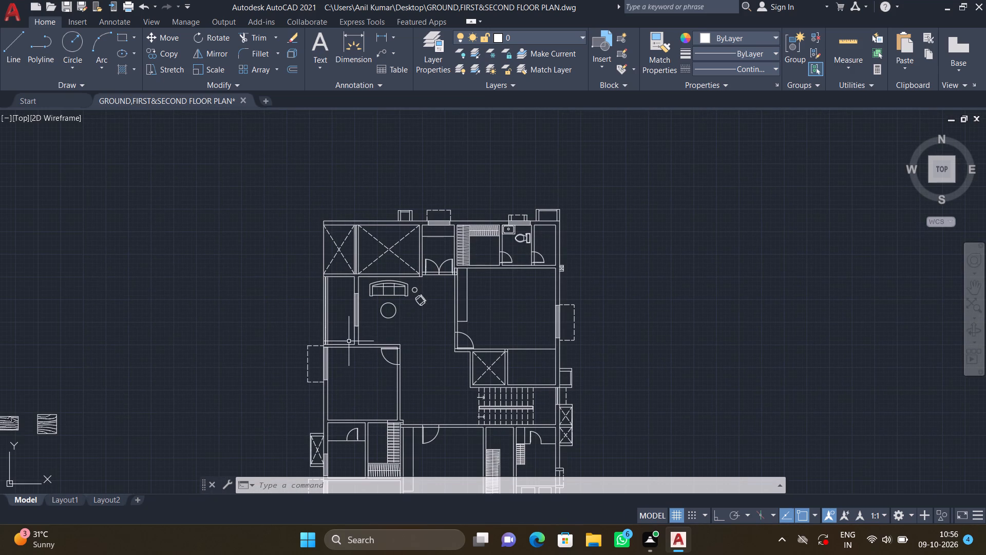
{"action": "scroll", "coordinate": [290, 358], "scroll_direction": "down", "scroll_amount": 1}
{"action": "middle_click_drag", "start_coordinate": [292, 358], "coordinate": [427, 357]}
{"action": "scroll", "coordinate": [428, 357], "scroll_direction": "down", "scroll_amount": 1}
{"action": "middle_click_drag", "start_coordinate": [329, 381], "coordinate": [426, 368]}
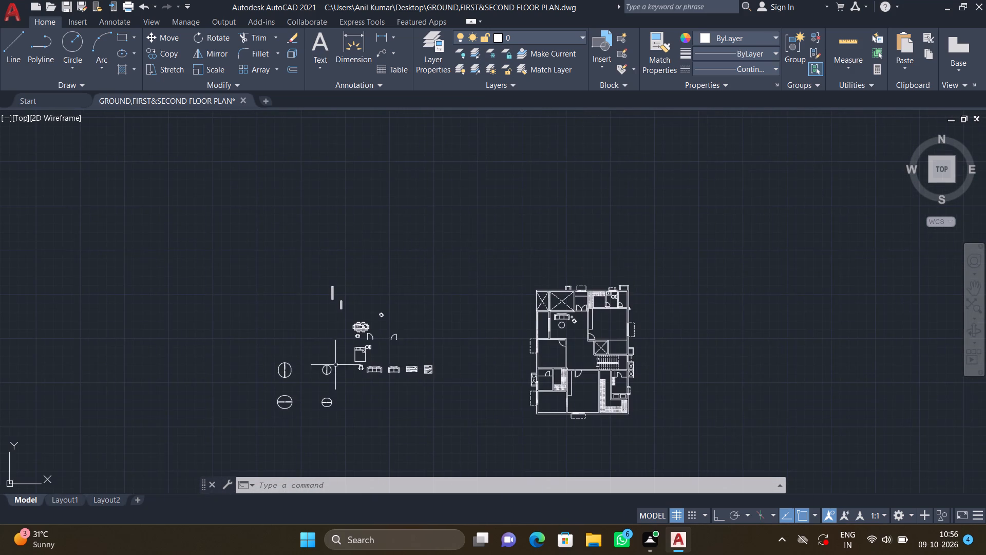
{"action": "scroll", "coordinate": [353, 353], "scroll_direction": "up", "scroll_amount": 5}
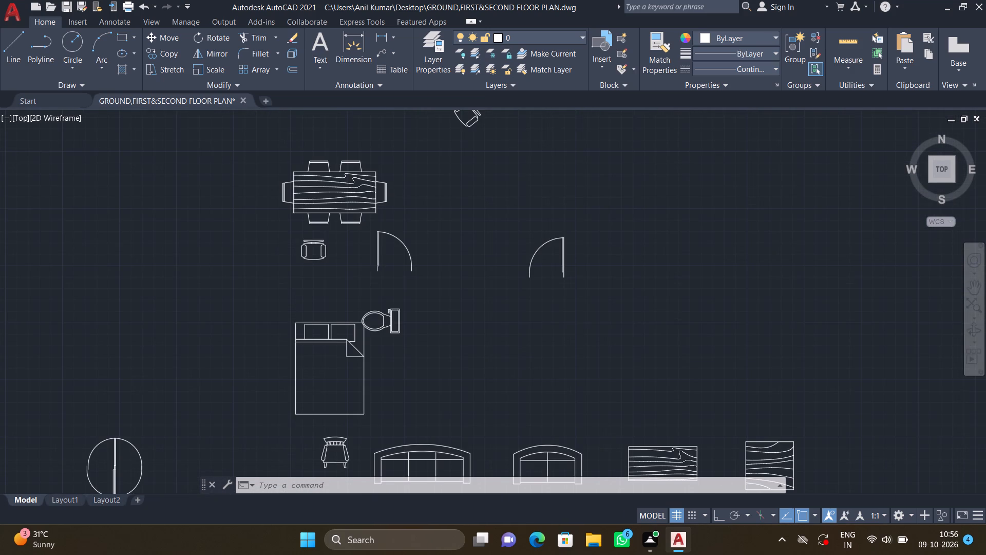
{"action": "key", "text": "F8"}
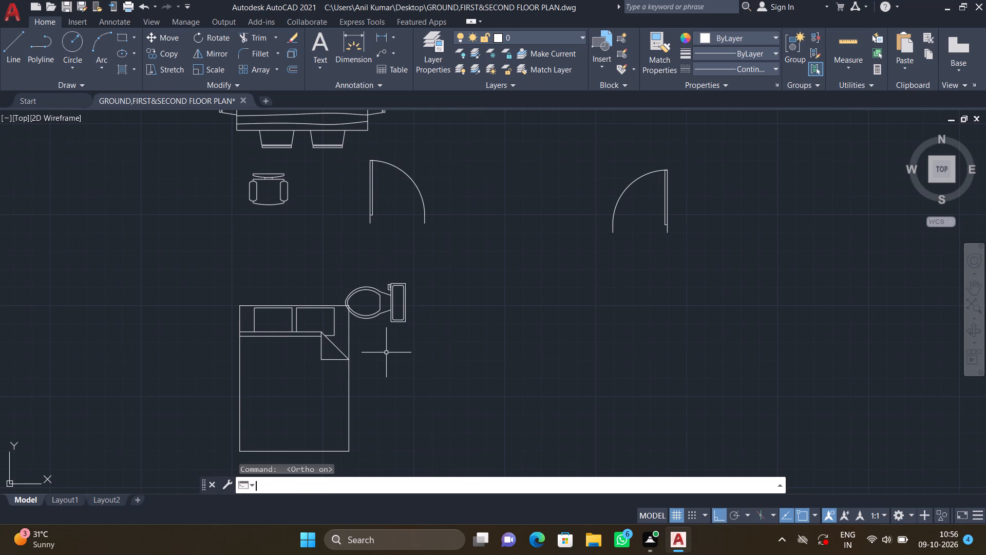
{"action": "type", "text": "RO"}
{"action": "key", "text": "Return"}
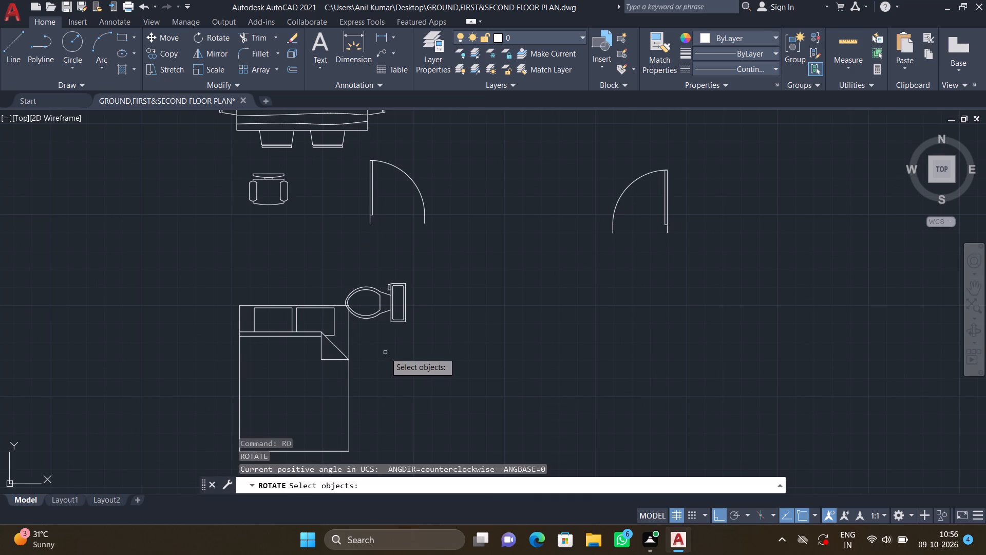
{"action": "left_click", "coordinate": [349, 381]}
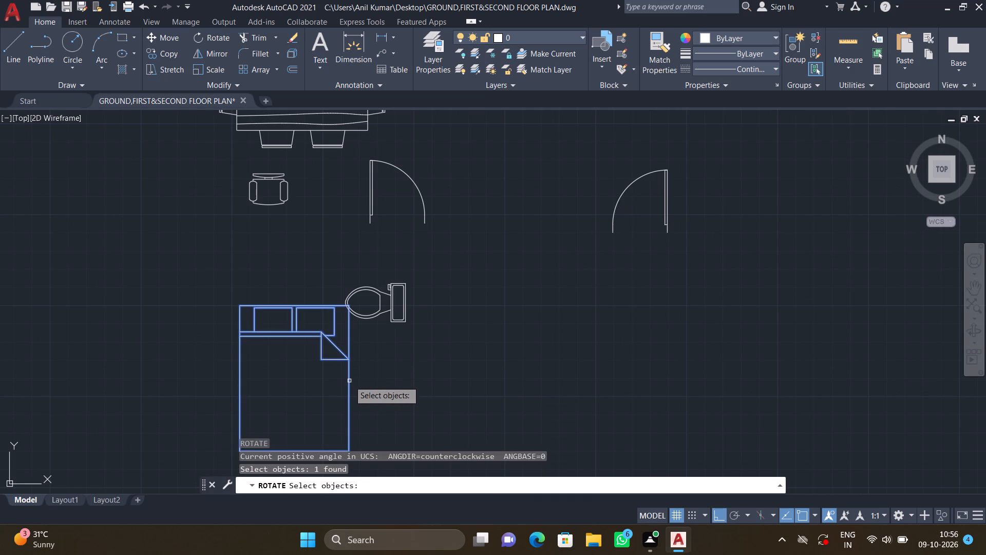
{"action": "key", "text": "Return"}
{"action": "left_click", "coordinate": [297, 307]}
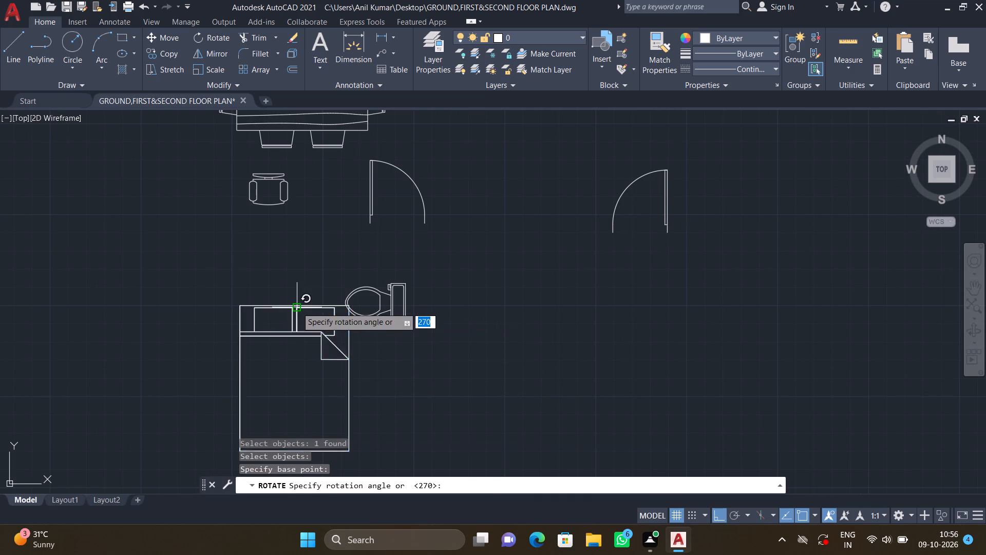
{"action": "left_click", "coordinate": [268, 386]}
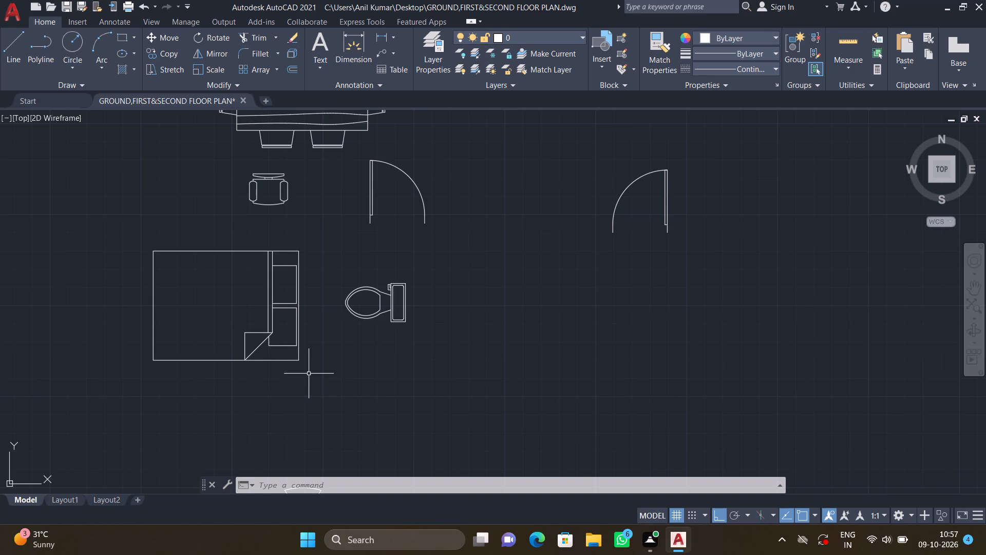
Copy the rotated bed by its headboard midpoint into the upper-right bedroom with Ortho off, headboard just inside the window wall.
{"action": "key", "text": "c"}
{"action": "key", "text": "o"}
{"action": "key", "text": "Return"}
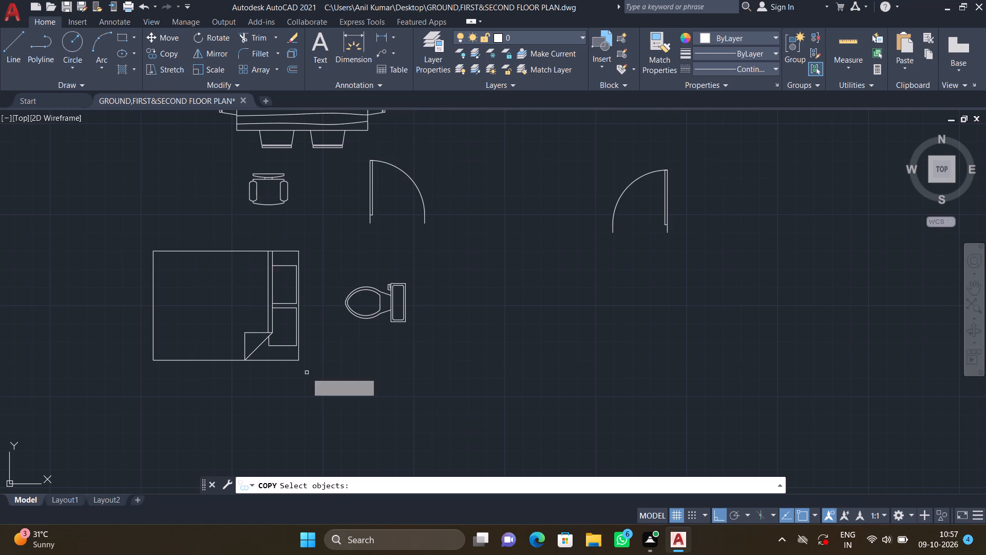
{"action": "left_click_drag", "start_coordinate": [309, 388], "coordinate": [273, 336]}
{"action": "left_click_drag", "start_coordinate": [269, 330], "coordinate": [249, 303]}
{"action": "left_click", "coordinate": [130, 303]}
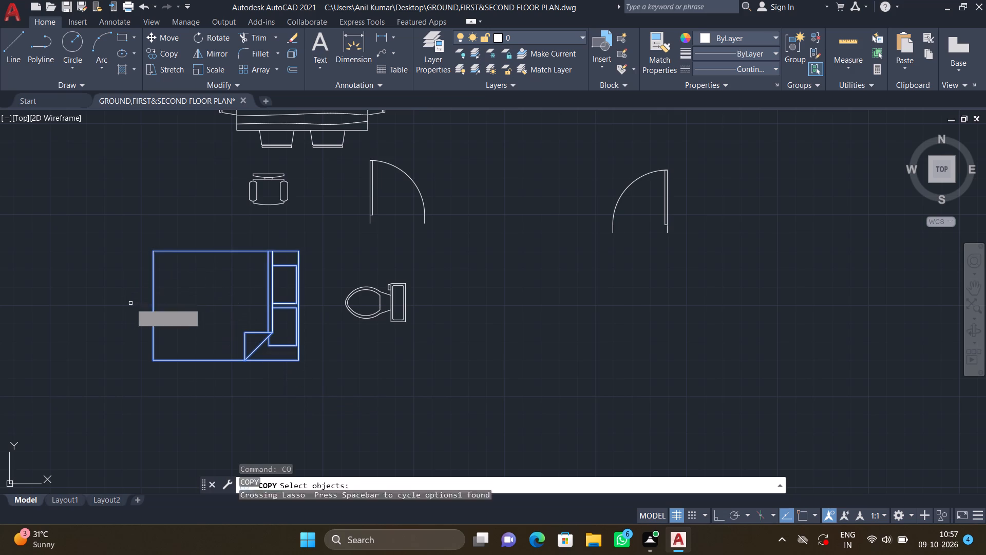
{"action": "key", "text": "Return"}
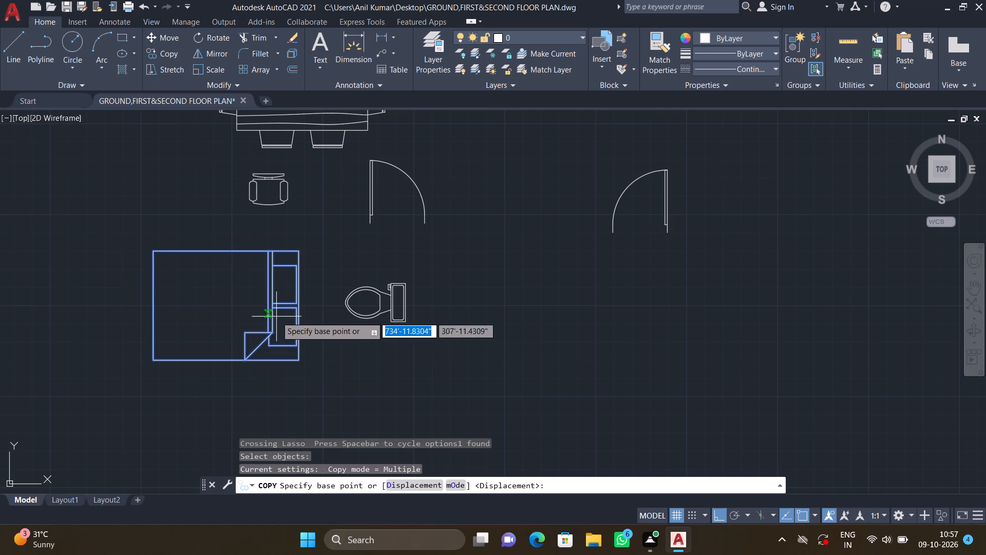
{"action": "scroll", "coordinate": [293, 315], "scroll_direction": "up", "scroll_amount": 3}
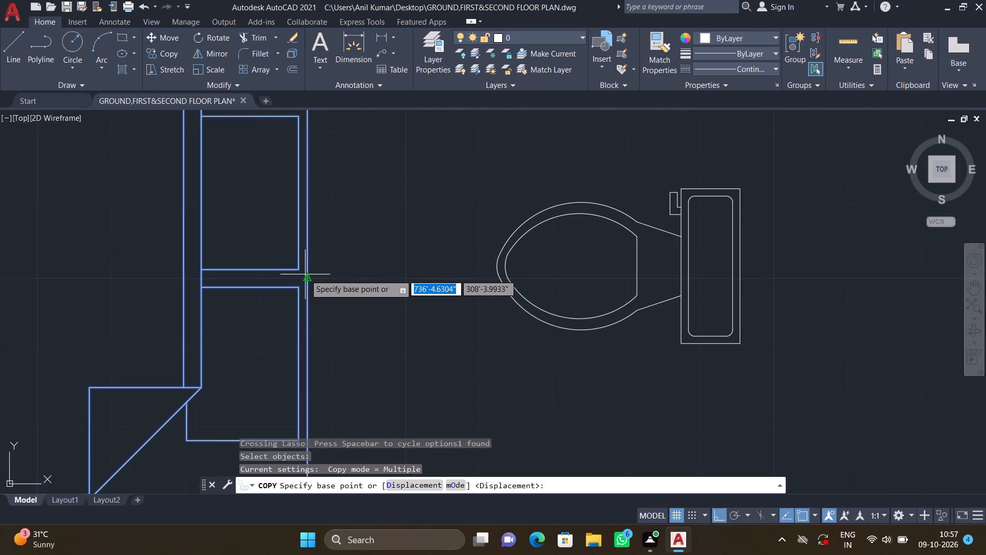
{"action": "left_click", "coordinate": [308, 275]}
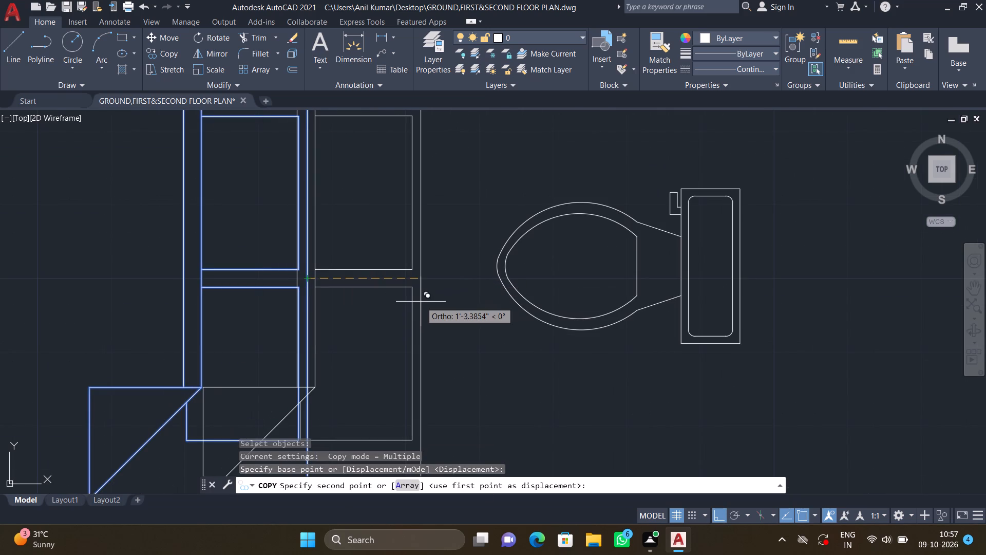
{"action": "key", "text": "F8"}
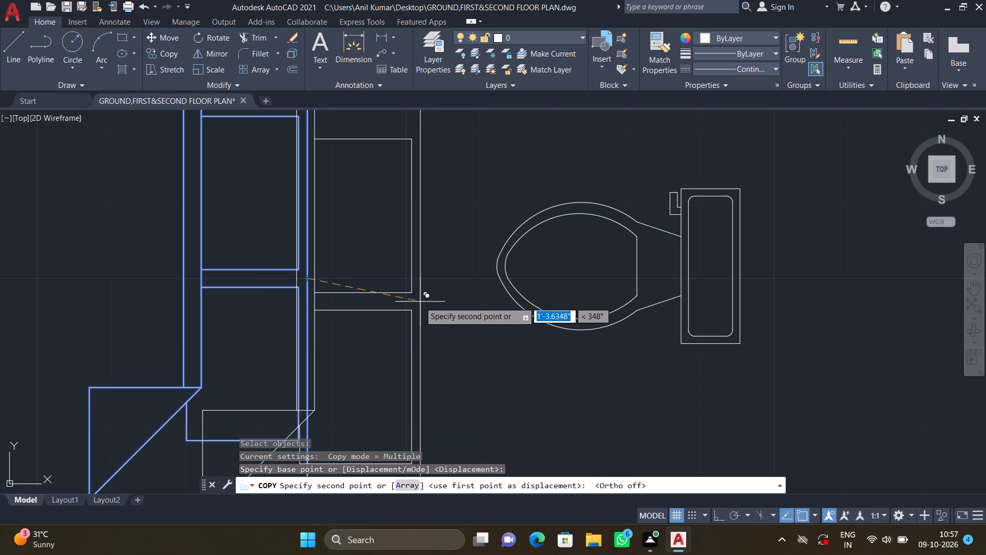
{"action": "scroll", "coordinate": [422, 302], "scroll_direction": "down", "scroll_amount": 4}
{"action": "scroll", "coordinate": [630, 421], "scroll_direction": "down", "scroll_amount": 1}
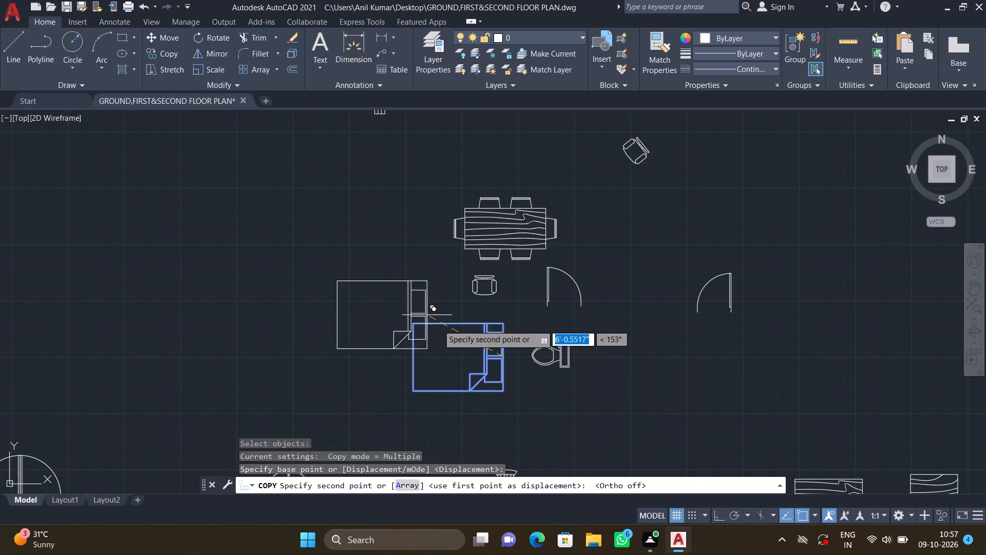
{"action": "scroll", "coordinate": [444, 328], "scroll_direction": "down", "scroll_amount": 3}
{"action": "middle_click_drag", "start_coordinate": [609, 414], "coordinate": [377, 316]}
{"action": "middle_click_drag", "start_coordinate": [596, 314], "coordinate": [357, 365]}
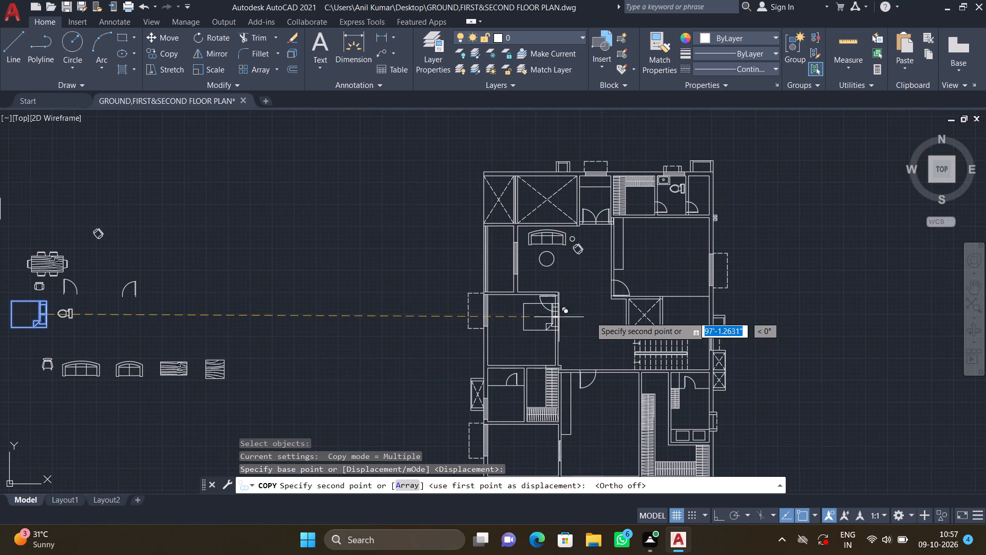
{"action": "middle_click_drag", "start_coordinate": [575, 310], "coordinate": [303, 370]}
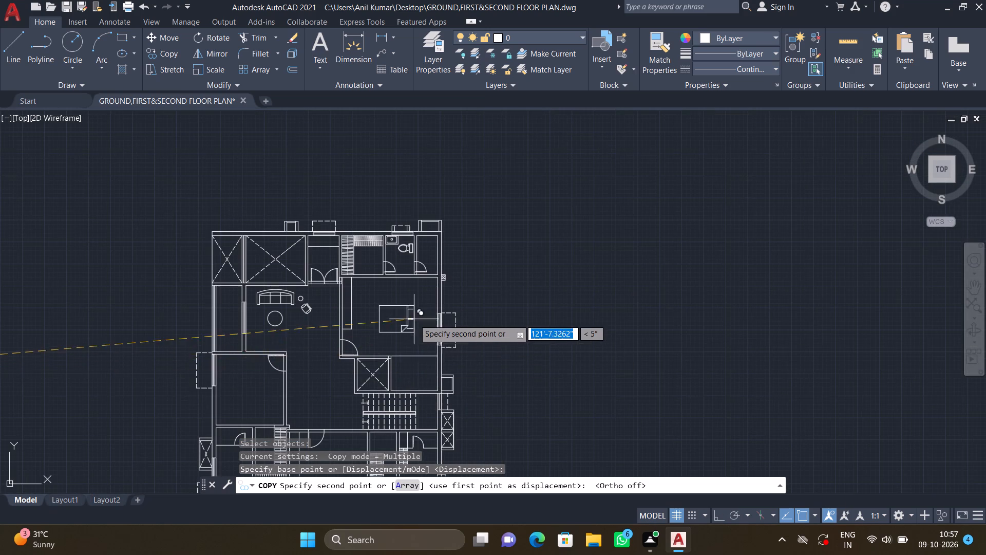
{"action": "scroll", "coordinate": [414, 319], "scroll_direction": "up", "scroll_amount": 2}
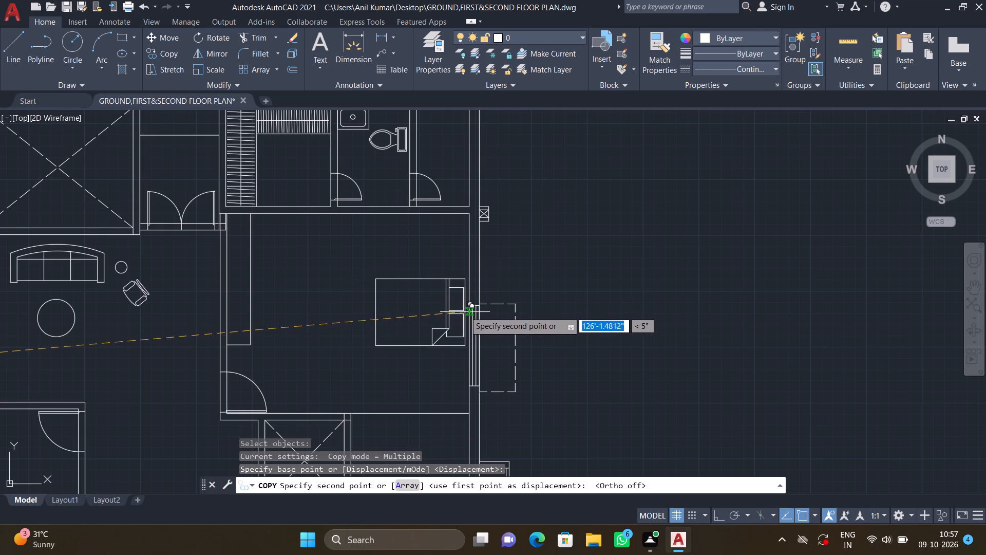
{"action": "scroll", "coordinate": [456, 308], "scroll_direction": "up", "scroll_amount": 1}
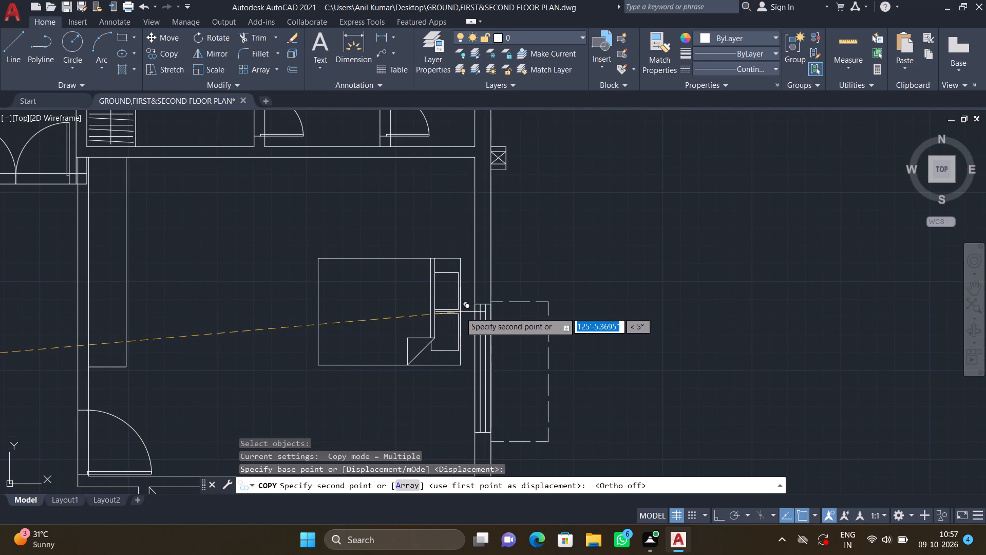
{"action": "scroll", "coordinate": [462, 312], "scroll_direction": "down", "scroll_amount": 1}
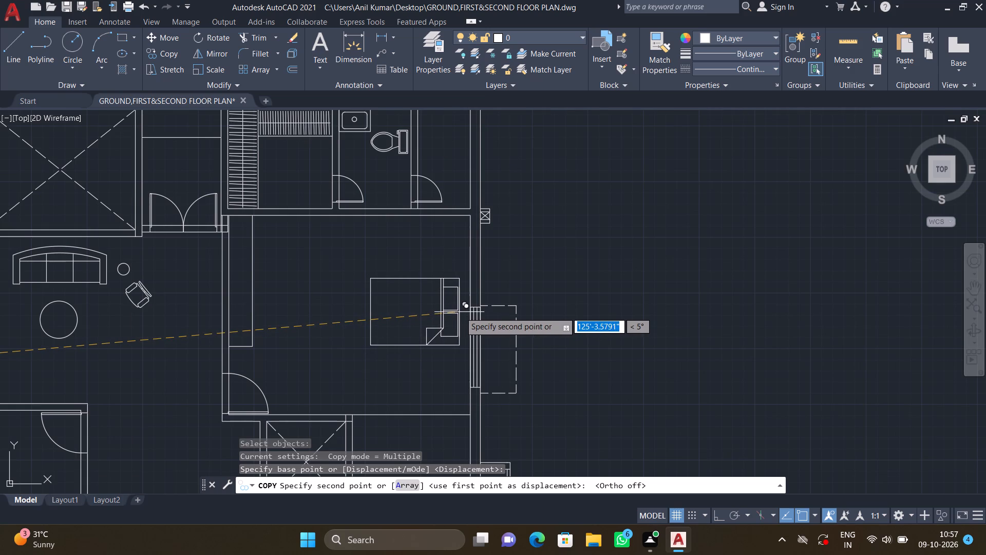
{"action": "left_click", "coordinate": [460, 312]}
{"action": "key", "text": "Return"}
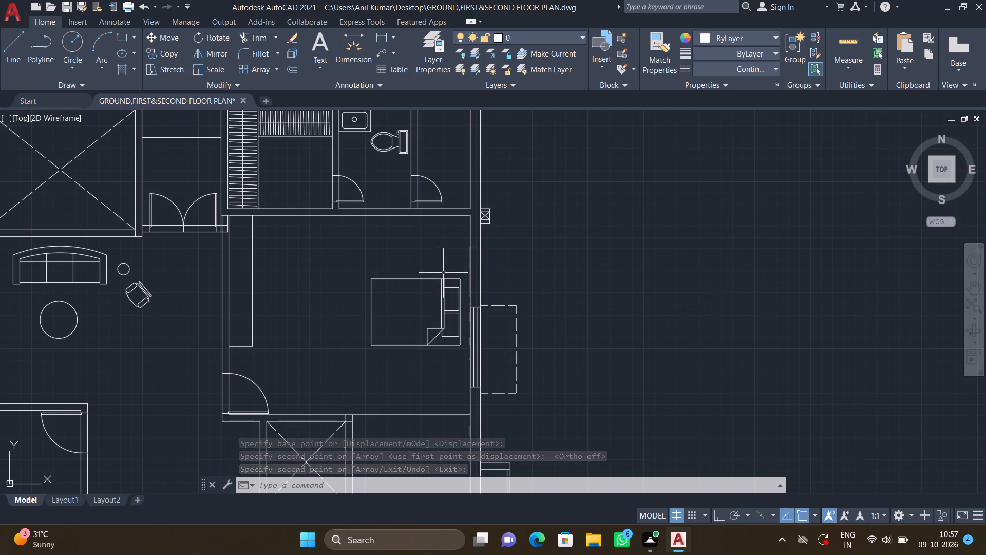
Draw a bedside-table rectangle about 1'-1" by 11" just above the copied bed, at its headboard end.
{"action": "scroll", "coordinate": [444, 273], "scroll_direction": "up", "scroll_amount": 2}
{"action": "middle_click_drag", "start_coordinate": [446, 275], "coordinate": [448, 234]}
{"action": "type", "text": "REC"}
{"action": "key", "text": "Return"}
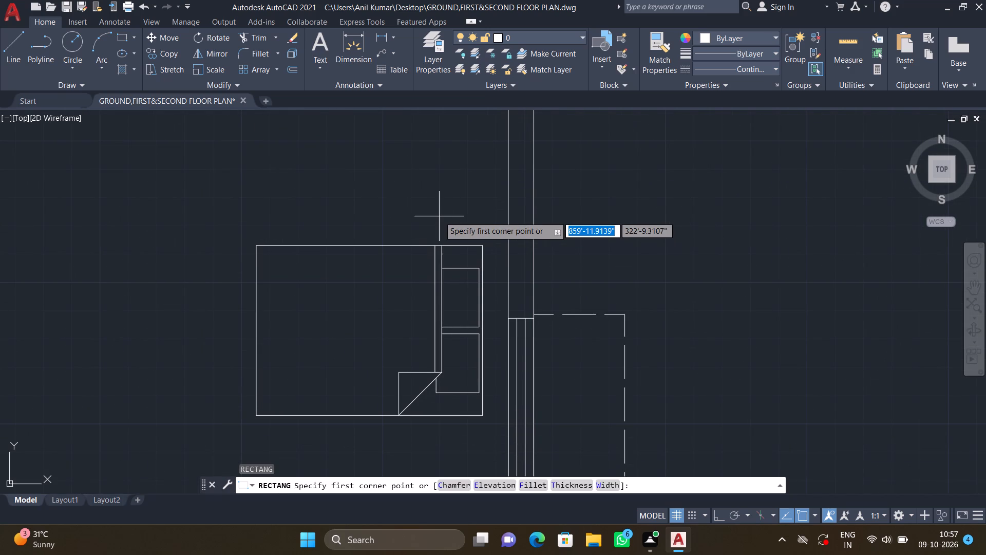
{"action": "middle_click_drag", "start_coordinate": [441, 229], "coordinate": [500, 286]}
{"action": "scroll", "coordinate": [509, 275], "scroll_direction": "up", "scroll_amount": 2}
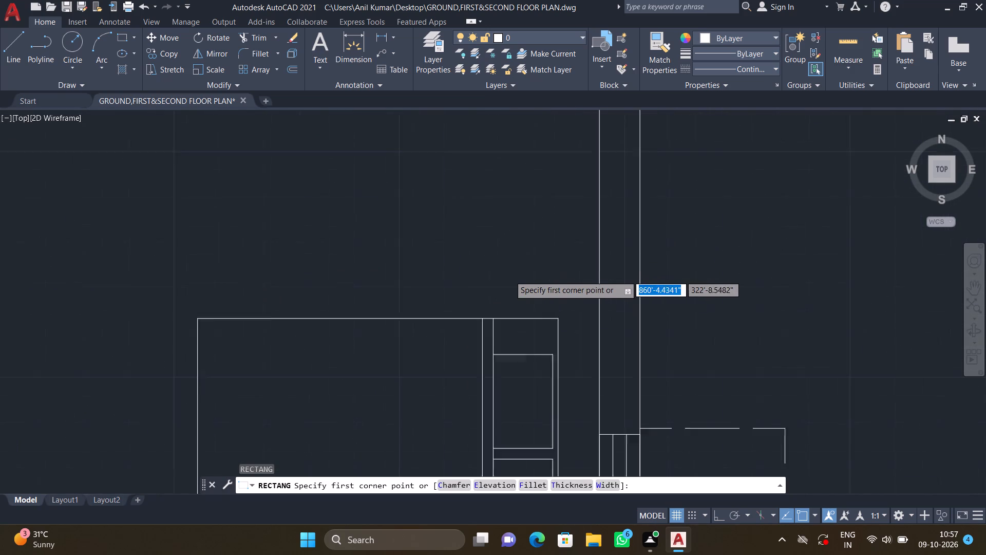
{"action": "left_click", "coordinate": [487, 290]}
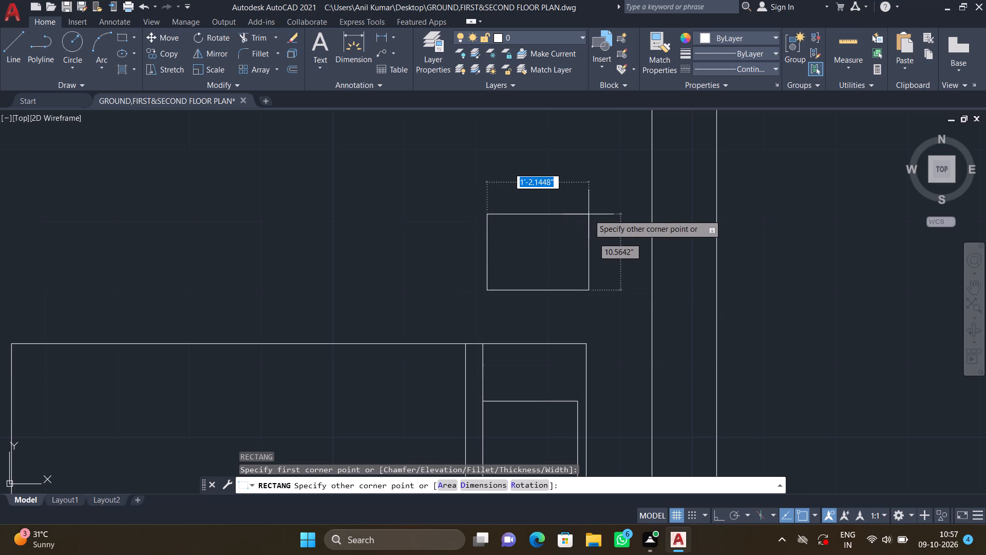
{"action": "scroll", "coordinate": [582, 214], "scroll_direction": "up", "scroll_amount": 1}
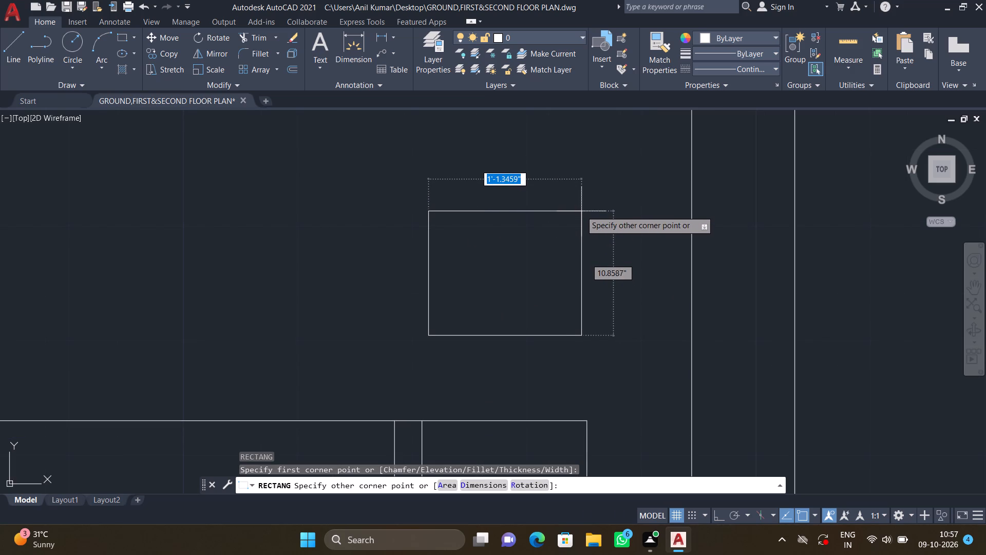
{"action": "left_click", "coordinate": [580, 209]}
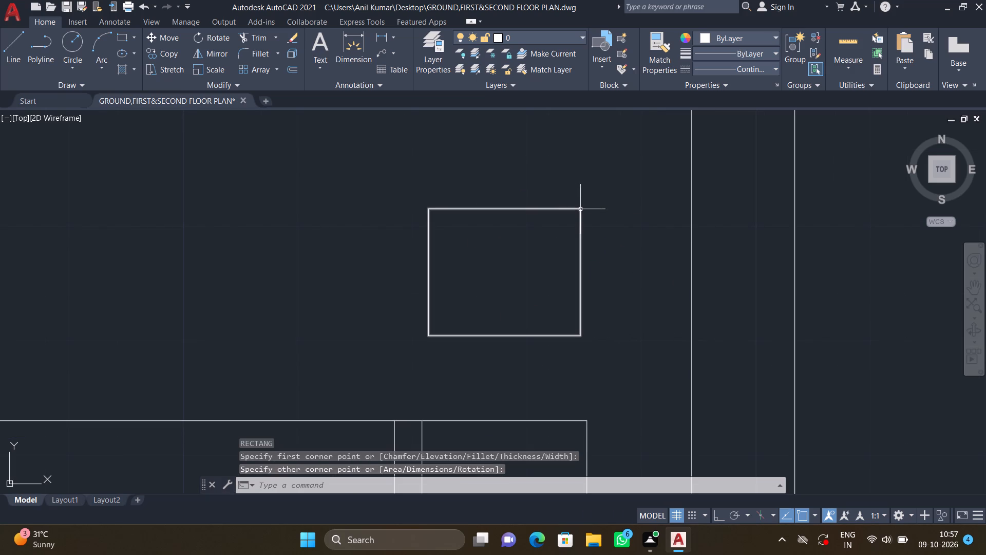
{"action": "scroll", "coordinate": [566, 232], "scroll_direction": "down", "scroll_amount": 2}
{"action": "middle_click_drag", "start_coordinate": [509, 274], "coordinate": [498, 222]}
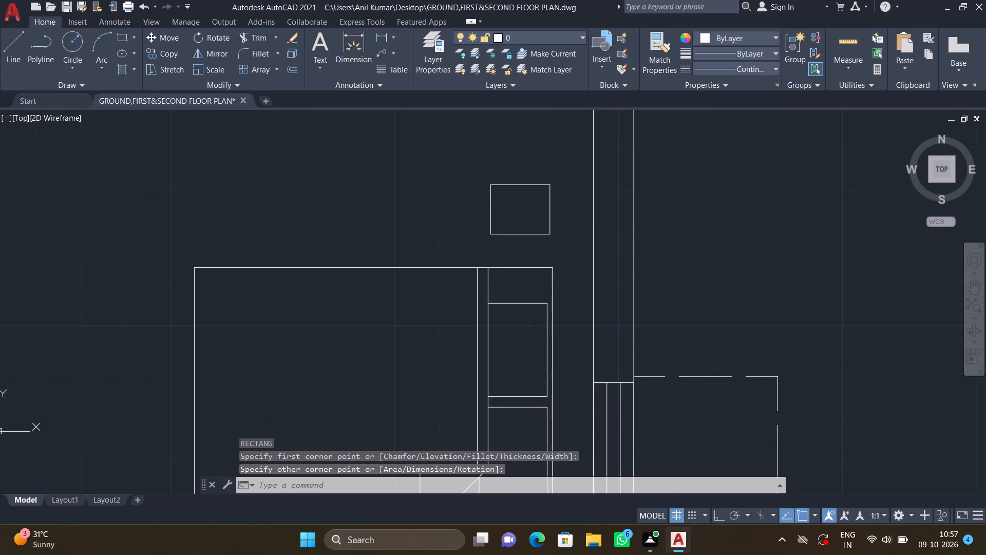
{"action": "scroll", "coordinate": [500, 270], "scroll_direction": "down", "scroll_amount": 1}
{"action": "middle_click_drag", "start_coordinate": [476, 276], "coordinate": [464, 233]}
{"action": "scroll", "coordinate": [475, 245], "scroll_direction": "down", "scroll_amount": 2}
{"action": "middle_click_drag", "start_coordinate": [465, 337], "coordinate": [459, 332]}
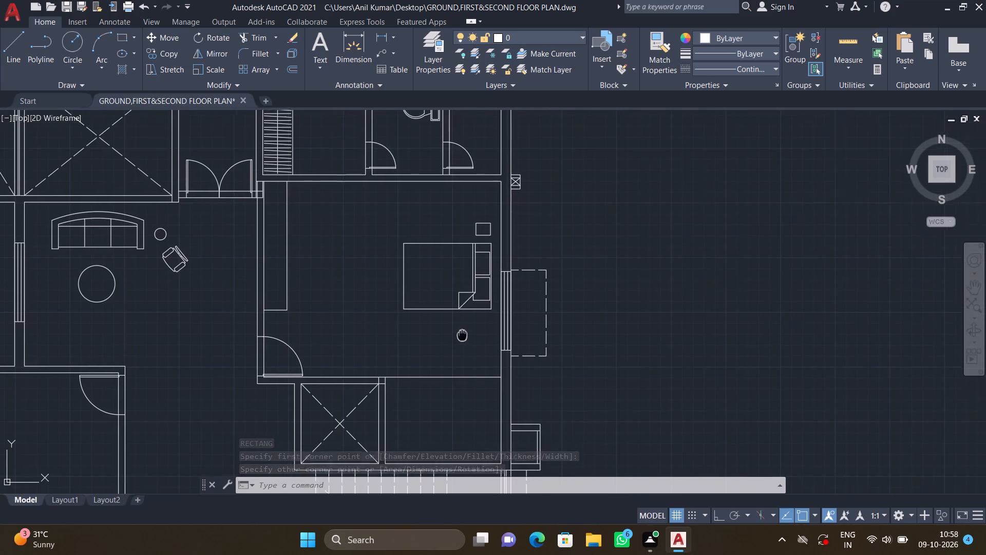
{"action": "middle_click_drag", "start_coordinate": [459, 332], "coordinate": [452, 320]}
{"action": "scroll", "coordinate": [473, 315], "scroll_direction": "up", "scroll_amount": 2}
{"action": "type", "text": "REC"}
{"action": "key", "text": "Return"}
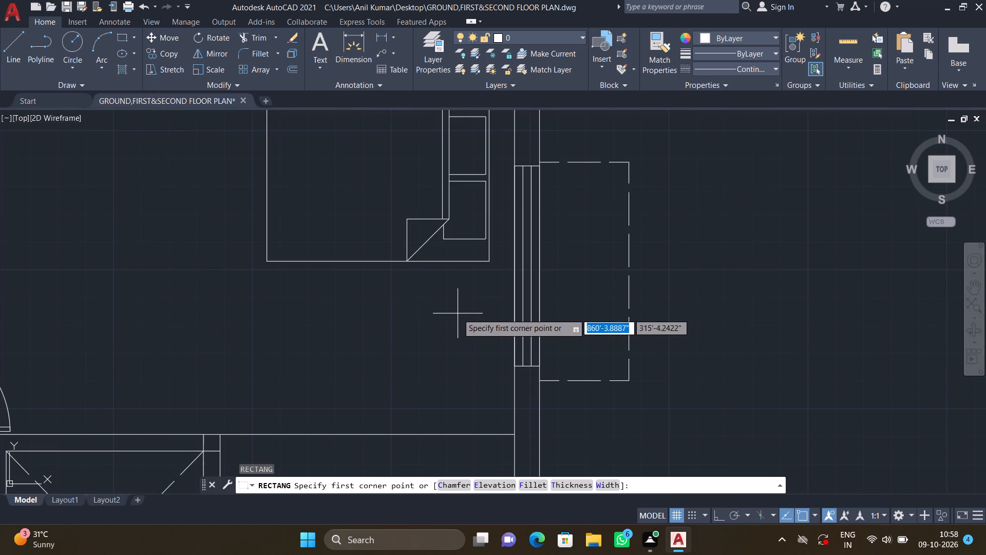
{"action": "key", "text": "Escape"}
Draw a lamp circle of about 2.8" radius centred in the bedside-table rectangle.
{"action": "middle_click_drag", "start_coordinate": [452, 316], "coordinate": [474, 415]}
{"action": "middle_click_drag", "start_coordinate": [470, 181], "coordinate": [480, 249]}
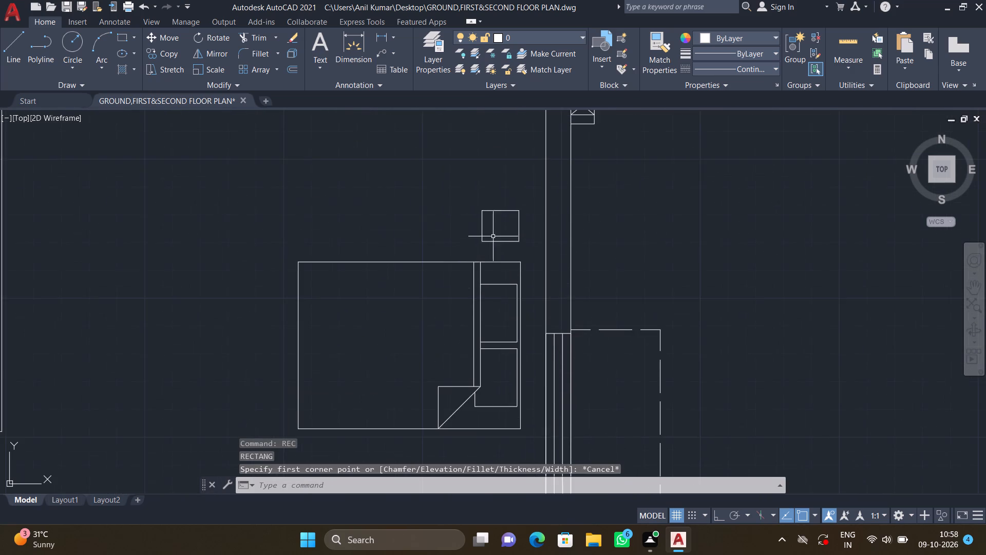
{"action": "scroll", "coordinate": [500, 224], "scroll_direction": "up", "scroll_amount": 2}
{"action": "key", "text": "c"}
{"action": "key", "text": "Return"}
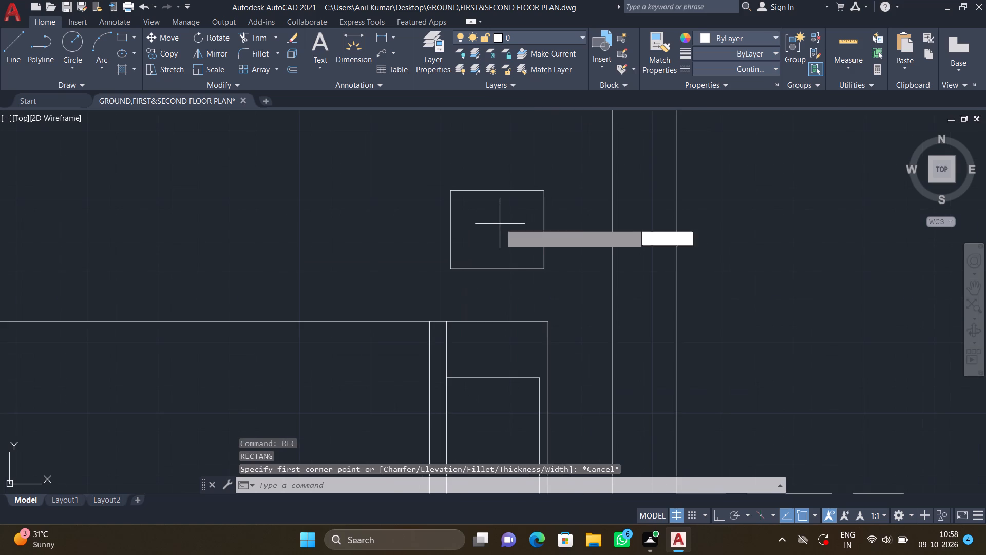
{"action": "scroll", "coordinate": [491, 193], "scroll_direction": "up", "scroll_amount": 2}
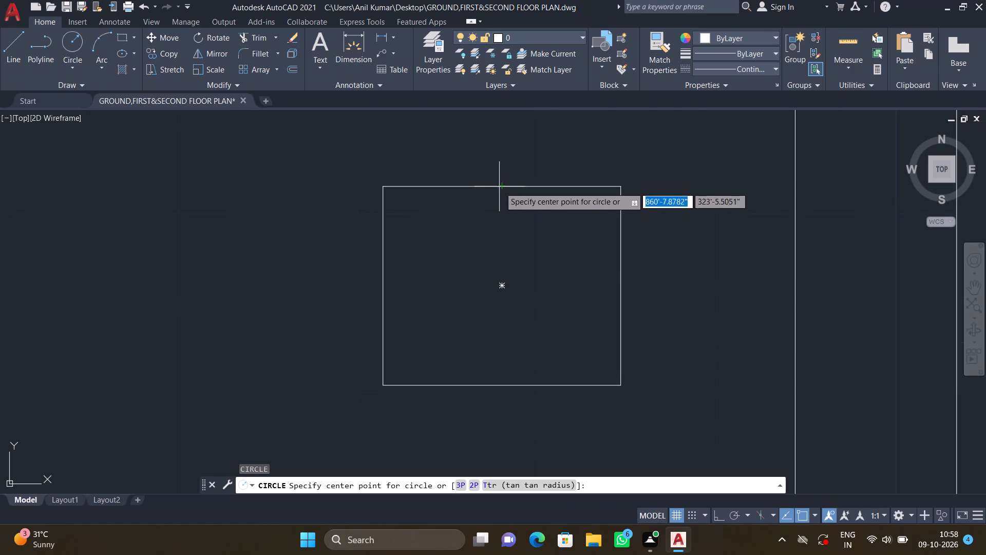
{"action": "double_click", "coordinate": [501, 283]}
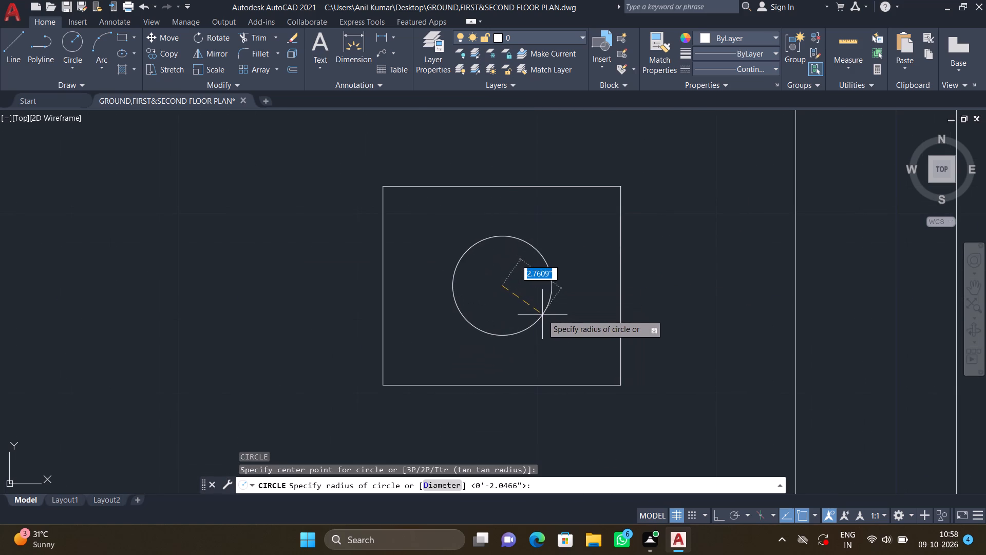
{"action": "double_click", "coordinate": [542, 314]}
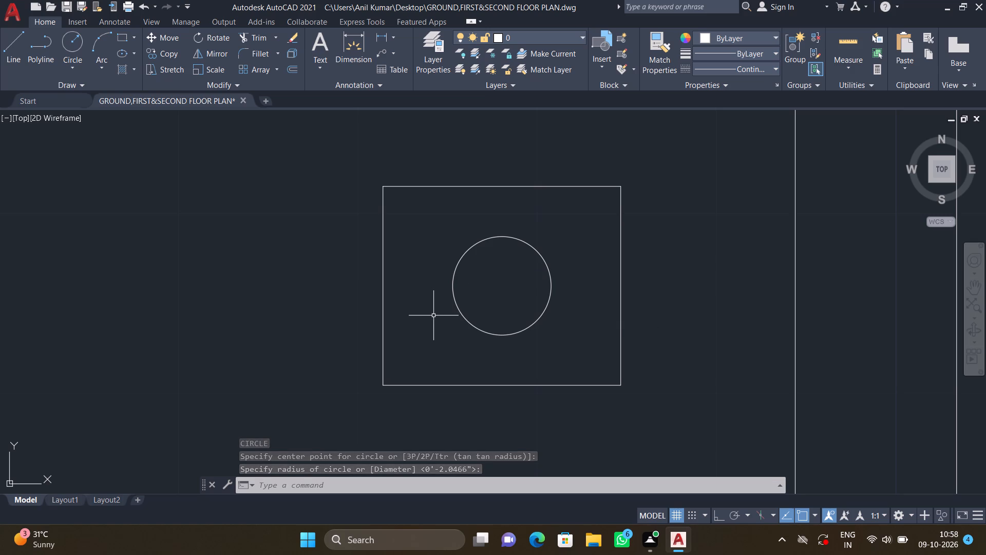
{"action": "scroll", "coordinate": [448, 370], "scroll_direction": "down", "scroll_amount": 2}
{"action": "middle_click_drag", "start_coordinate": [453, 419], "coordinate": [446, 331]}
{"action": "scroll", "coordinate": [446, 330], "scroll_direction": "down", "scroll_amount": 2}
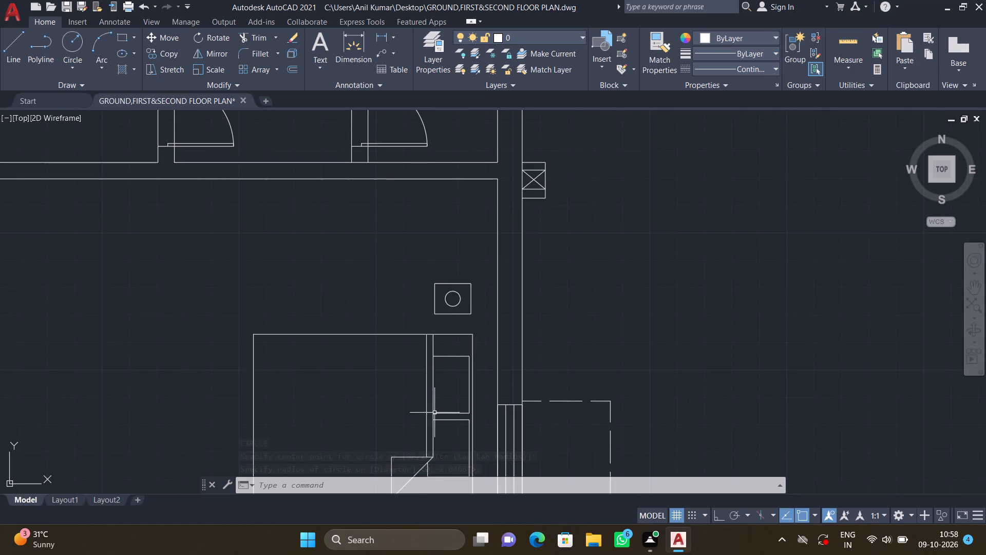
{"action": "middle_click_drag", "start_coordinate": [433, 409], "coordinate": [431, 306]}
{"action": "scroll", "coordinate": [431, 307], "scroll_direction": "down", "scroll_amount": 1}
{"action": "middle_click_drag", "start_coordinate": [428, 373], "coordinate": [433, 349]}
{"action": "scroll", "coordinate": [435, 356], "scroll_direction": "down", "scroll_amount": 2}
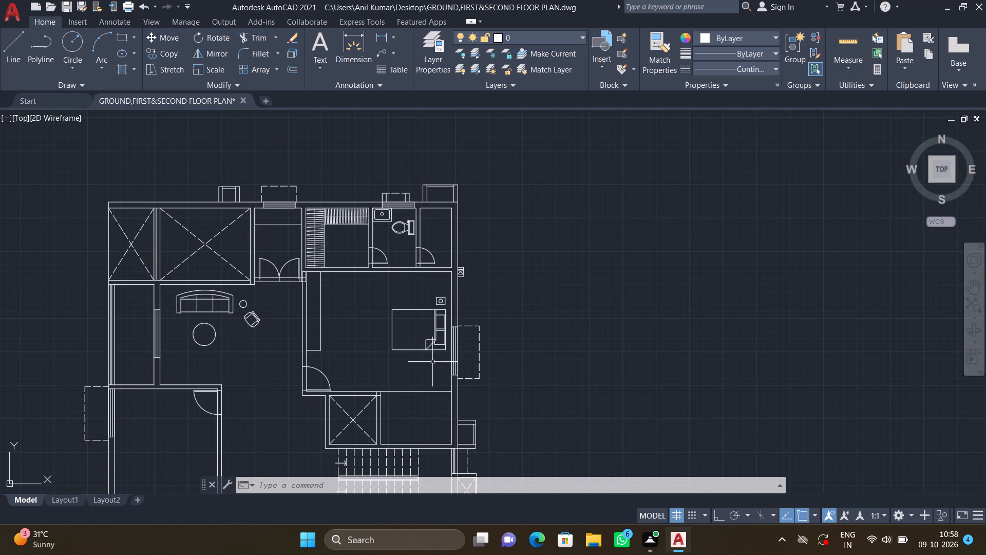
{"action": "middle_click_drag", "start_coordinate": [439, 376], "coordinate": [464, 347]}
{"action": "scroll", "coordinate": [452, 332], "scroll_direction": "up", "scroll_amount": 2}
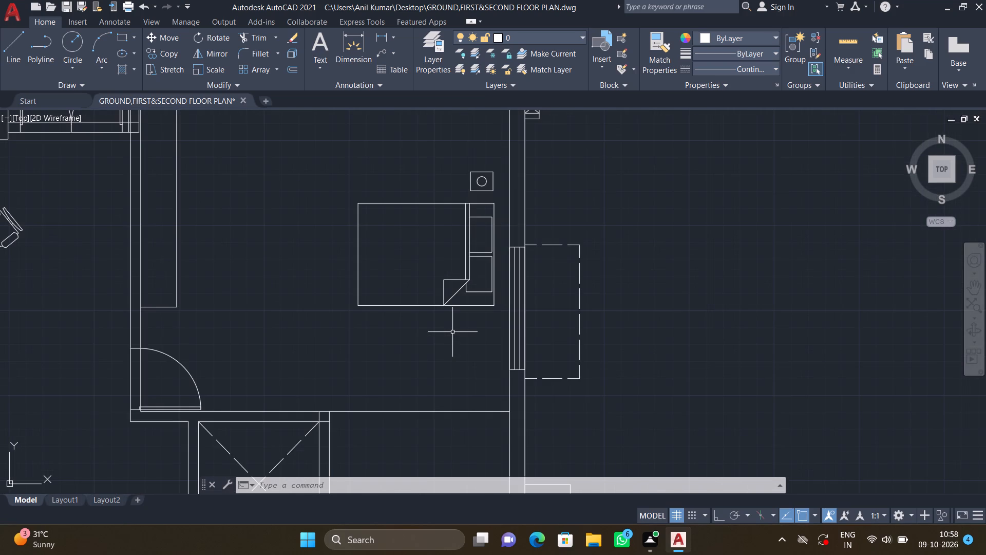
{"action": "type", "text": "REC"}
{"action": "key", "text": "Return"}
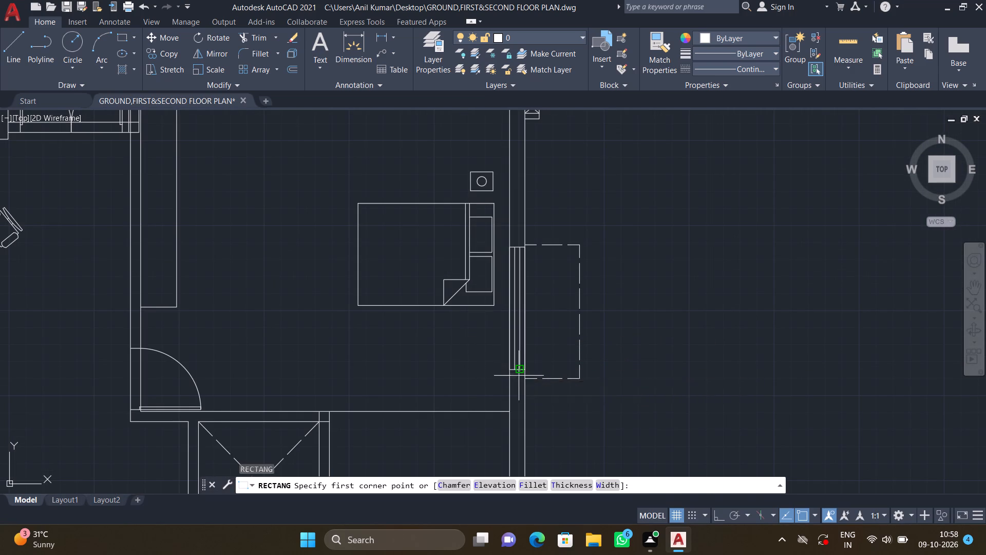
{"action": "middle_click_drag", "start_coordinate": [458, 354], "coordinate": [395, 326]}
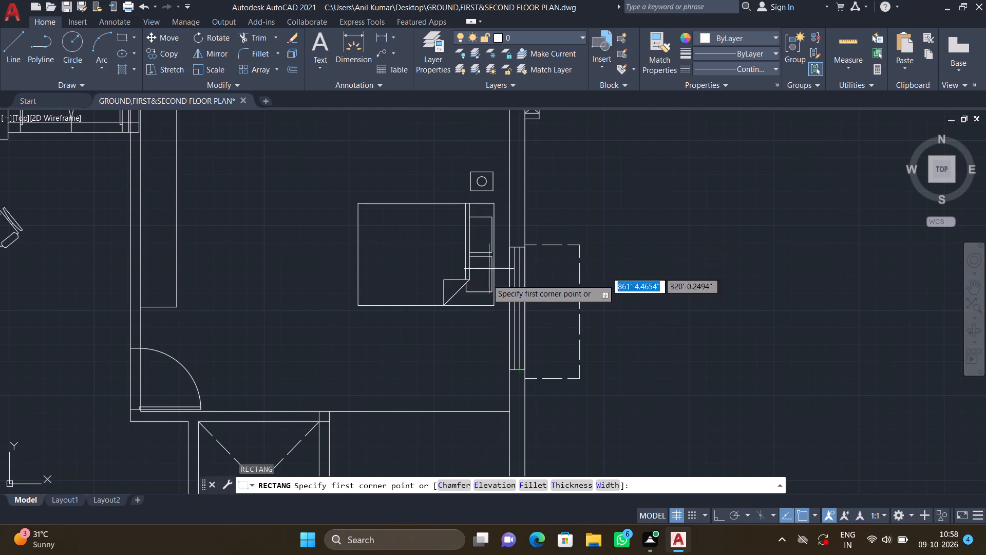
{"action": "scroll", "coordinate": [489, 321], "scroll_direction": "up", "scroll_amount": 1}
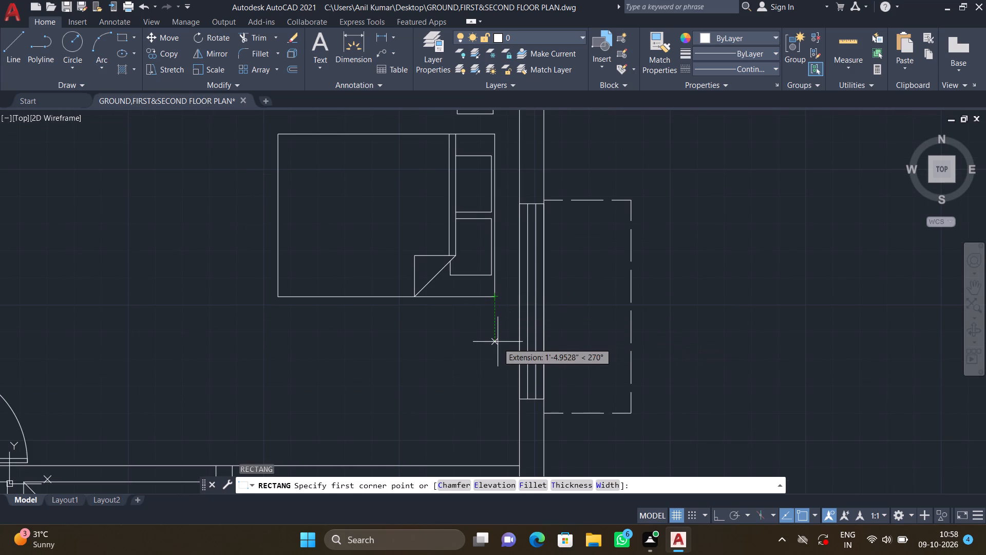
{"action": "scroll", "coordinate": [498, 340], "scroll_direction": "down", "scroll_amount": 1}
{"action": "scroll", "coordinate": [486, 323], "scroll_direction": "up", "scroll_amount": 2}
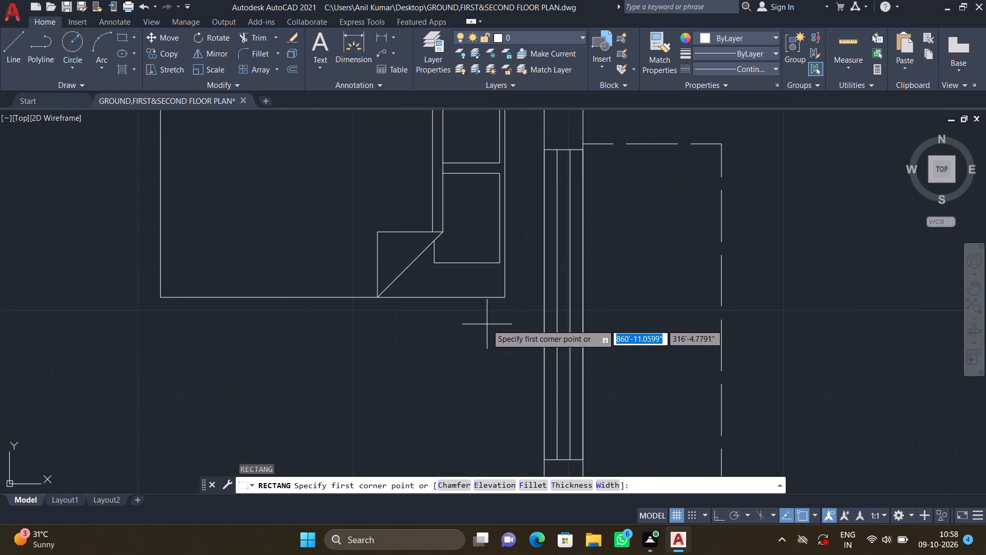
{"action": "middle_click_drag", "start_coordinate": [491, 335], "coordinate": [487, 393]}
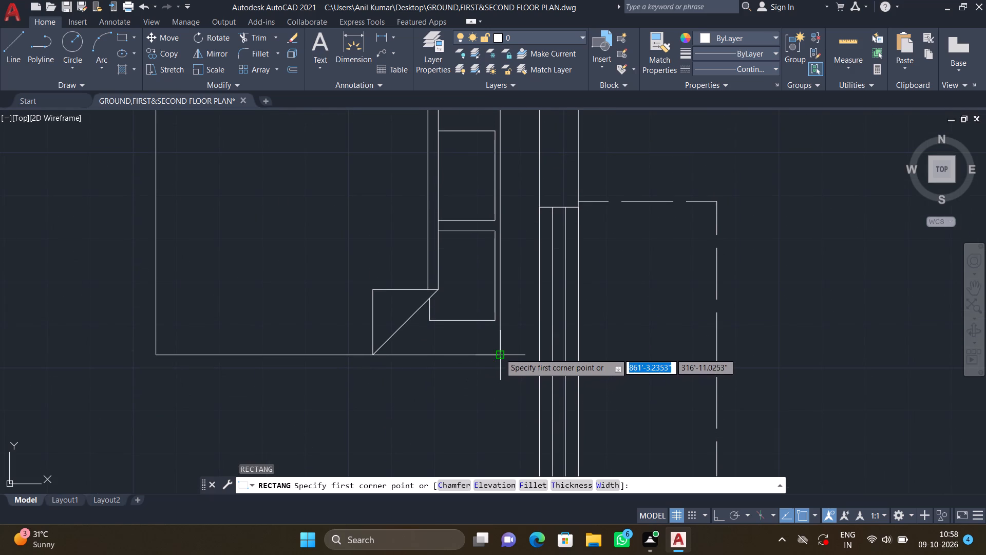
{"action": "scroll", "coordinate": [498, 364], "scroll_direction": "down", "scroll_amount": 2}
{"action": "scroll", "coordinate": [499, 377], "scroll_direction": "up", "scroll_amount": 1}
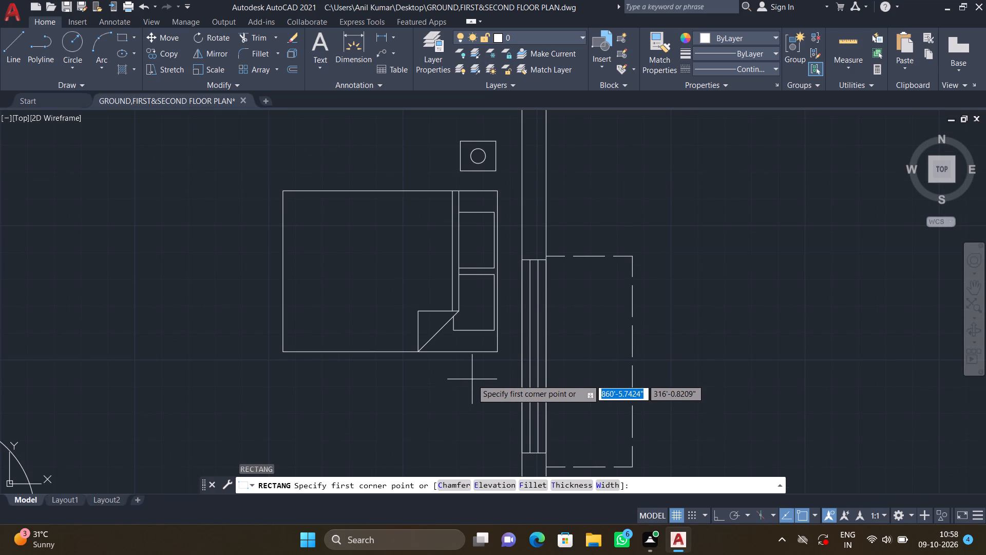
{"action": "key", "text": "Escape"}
Copy the bedside table with its lamp about 7'-1.8" straight down to the other side of the bed's headboard end.
{"action": "middle_click_drag", "start_coordinate": [492, 351], "coordinate": [471, 416]}
{"action": "middle_click_drag", "start_coordinate": [480, 200], "coordinate": [473, 247]}
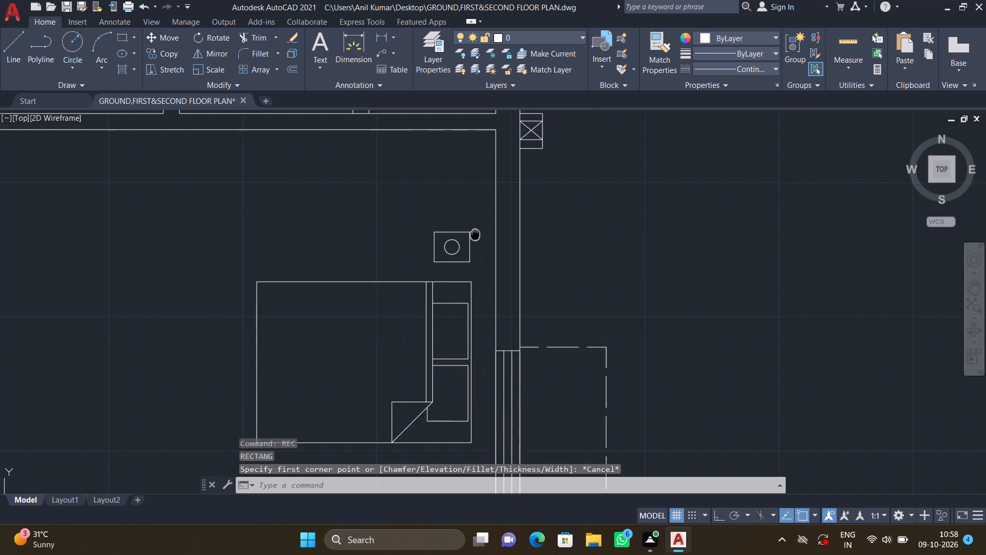
{"action": "middle_click_drag", "start_coordinate": [473, 247], "coordinate": [473, 268]}
{"action": "scroll", "coordinate": [484, 308], "scroll_direction": "up", "scroll_amount": 2}
{"action": "type", "text": "CO"}
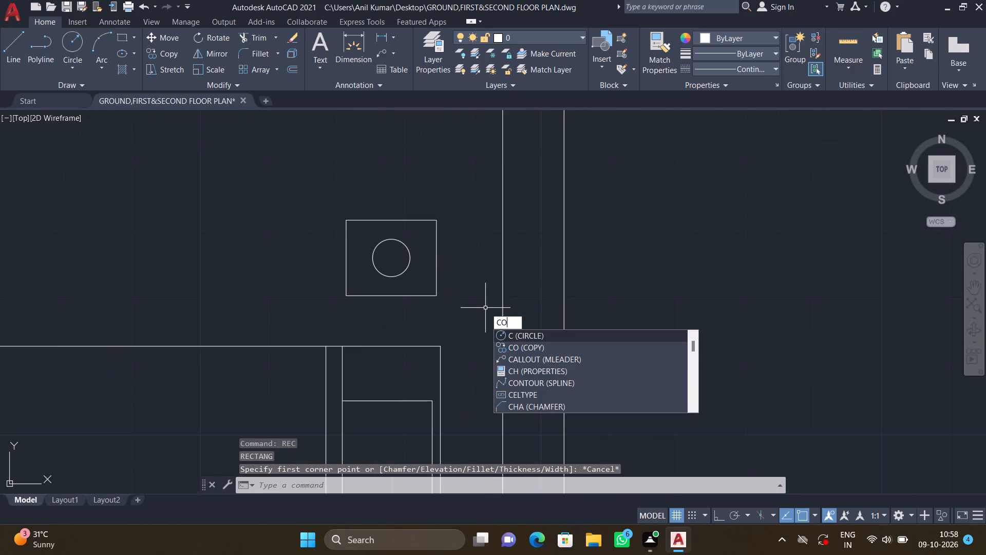
{"action": "key", "text": "Return"}
{"action": "left_click_drag", "start_coordinate": [460, 318], "coordinate": [406, 258]}
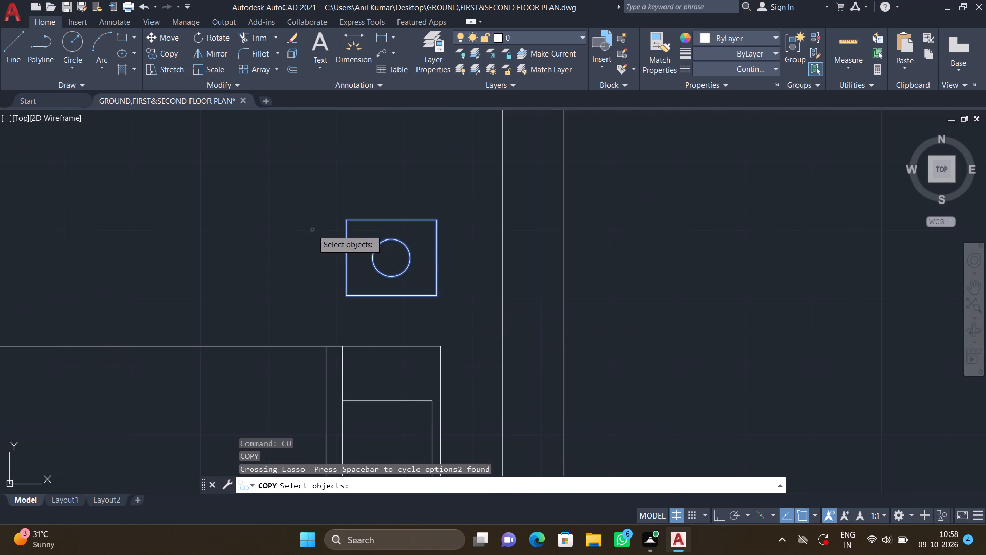
{"action": "key", "text": "Return"}
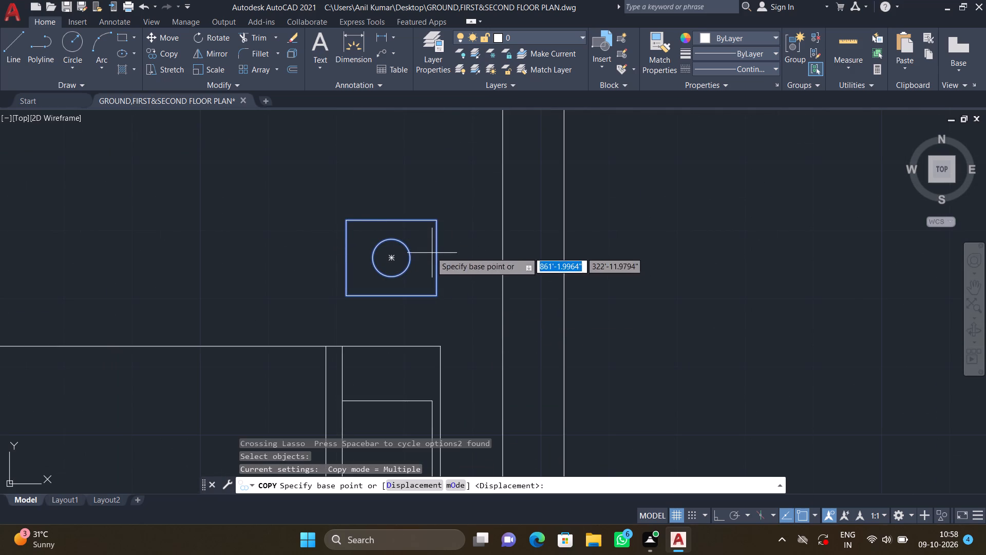
{"action": "left_click", "coordinate": [344, 220]}
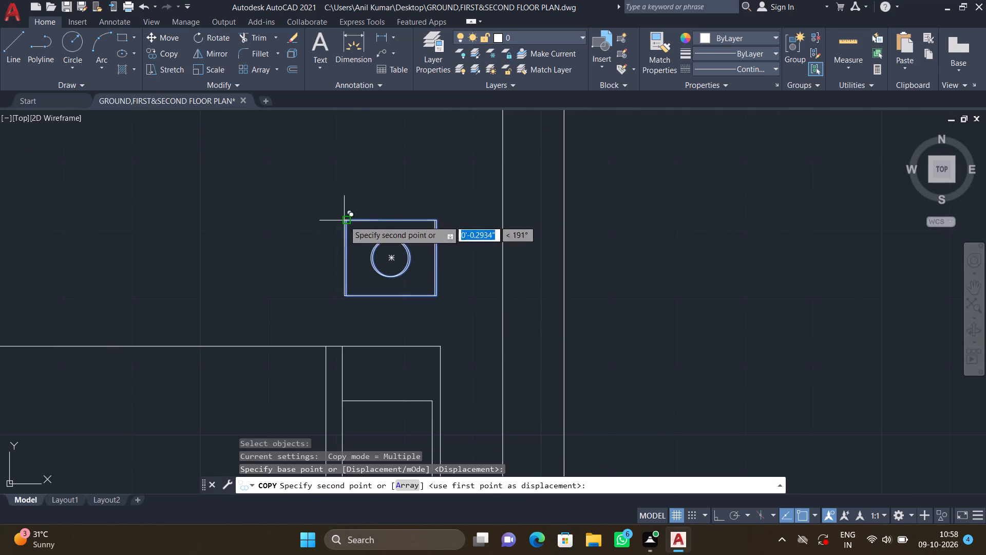
{"action": "scroll", "coordinate": [380, 295], "scroll_direction": "down", "scroll_amount": 3}
{"action": "middle_click_drag", "start_coordinate": [382, 357], "coordinate": [365, 272]}
{"action": "scroll", "coordinate": [373, 276], "scroll_direction": "down", "scroll_amount": 1}
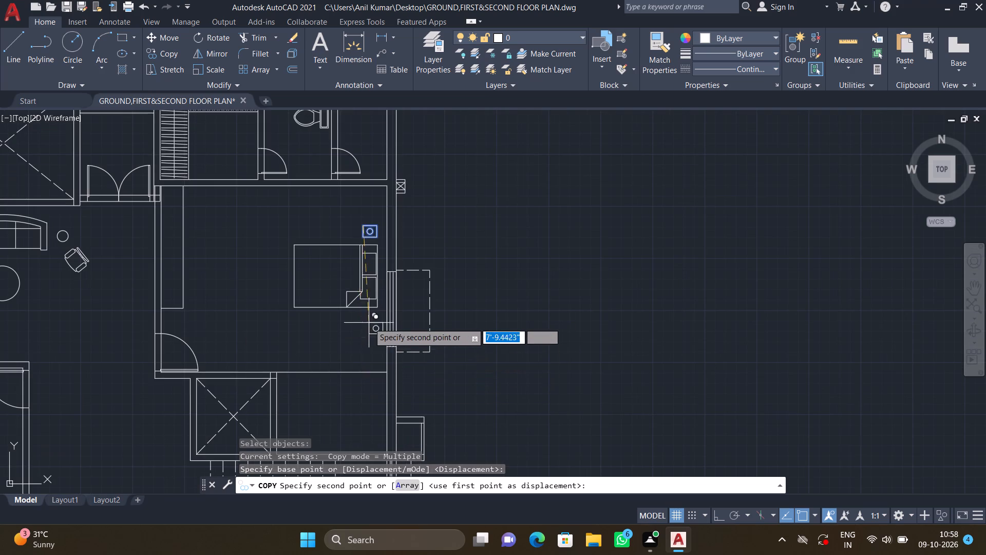
{"action": "scroll", "coordinate": [369, 323], "scroll_direction": "up", "scroll_amount": 2}
{"action": "middle_click_drag", "start_coordinate": [357, 322], "coordinate": [404, 354]}
{"action": "scroll", "coordinate": [392, 343], "scroll_direction": "up", "scroll_amount": 1}
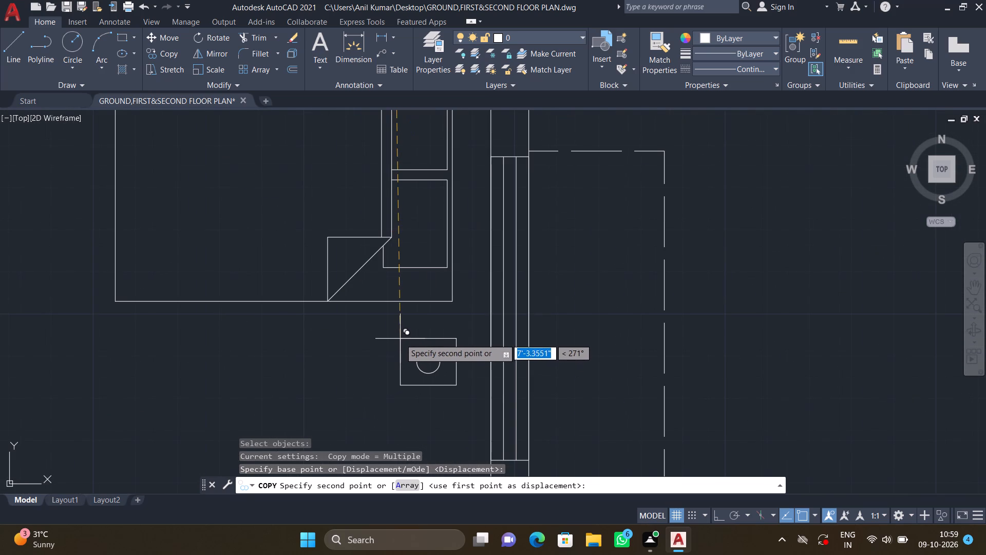
{"action": "double_click", "coordinate": [395, 332]}
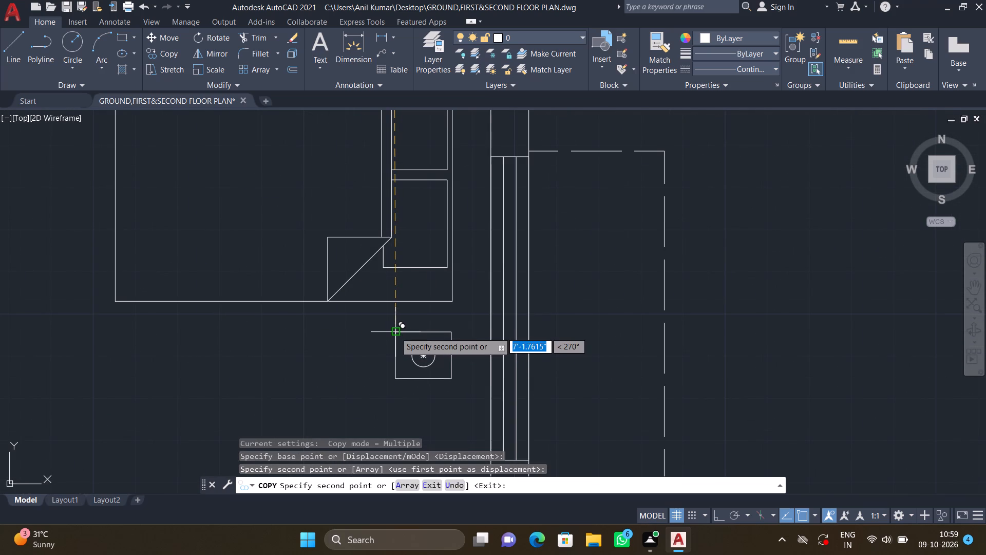
{"action": "key", "text": "Return"}
Draw a round side table as a circle of about 8.6" radius just below the foot-end corner of the bed.
{"action": "scroll", "coordinate": [396, 388], "scroll_direction": "down", "scroll_amount": 2}
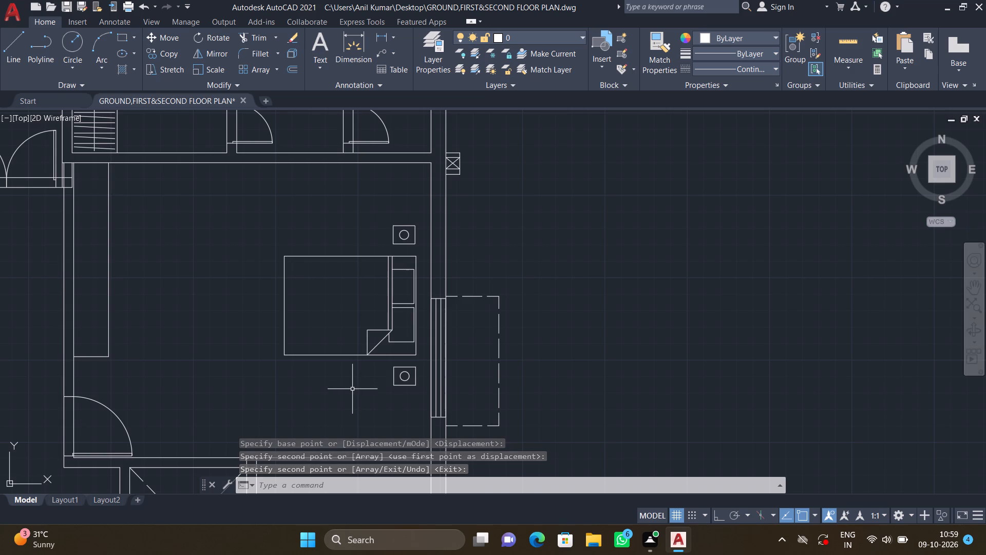
{"action": "middle_click_drag", "start_coordinate": [321, 400], "coordinate": [482, 383]}
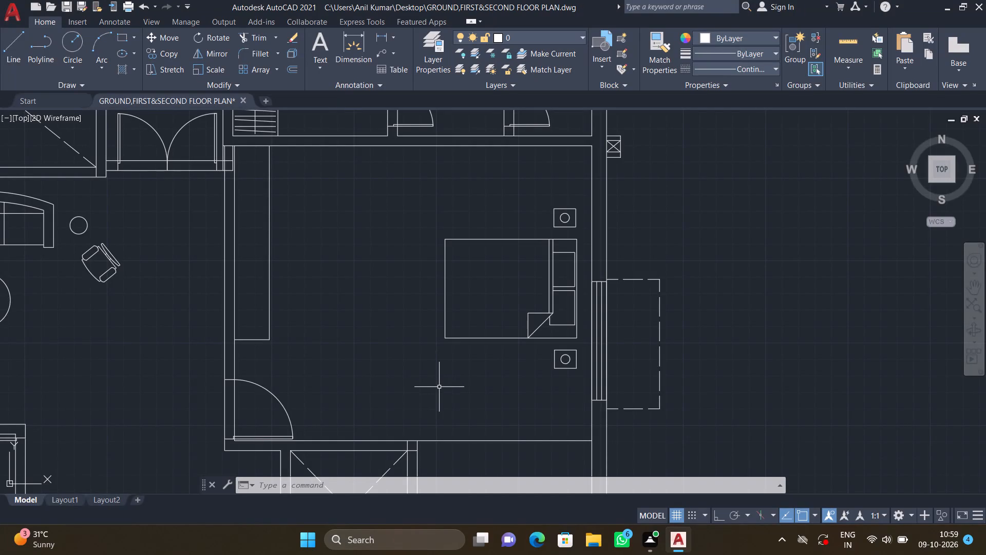
{"action": "key", "text": "c"}
{"action": "key", "text": "Return"}
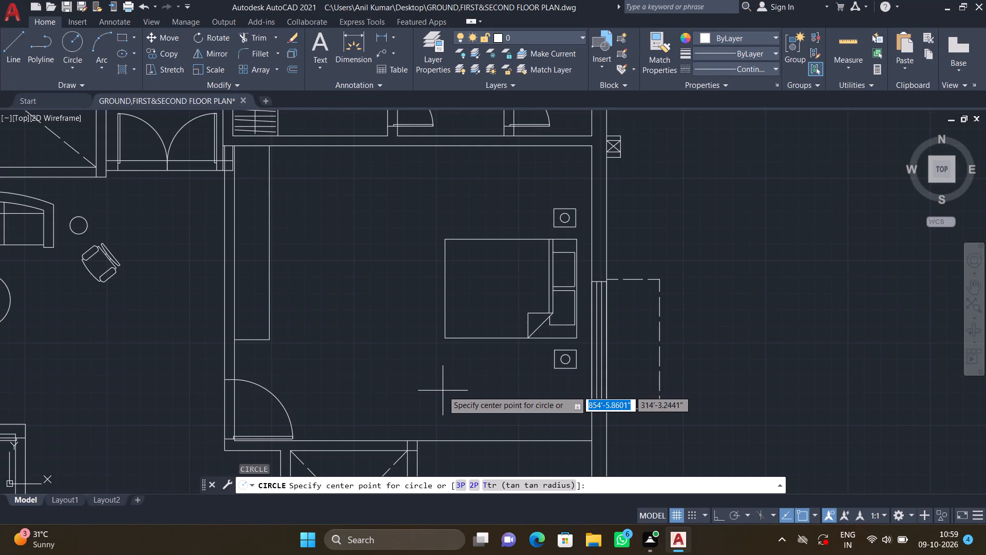
{"action": "double_click", "coordinate": [441, 362]}
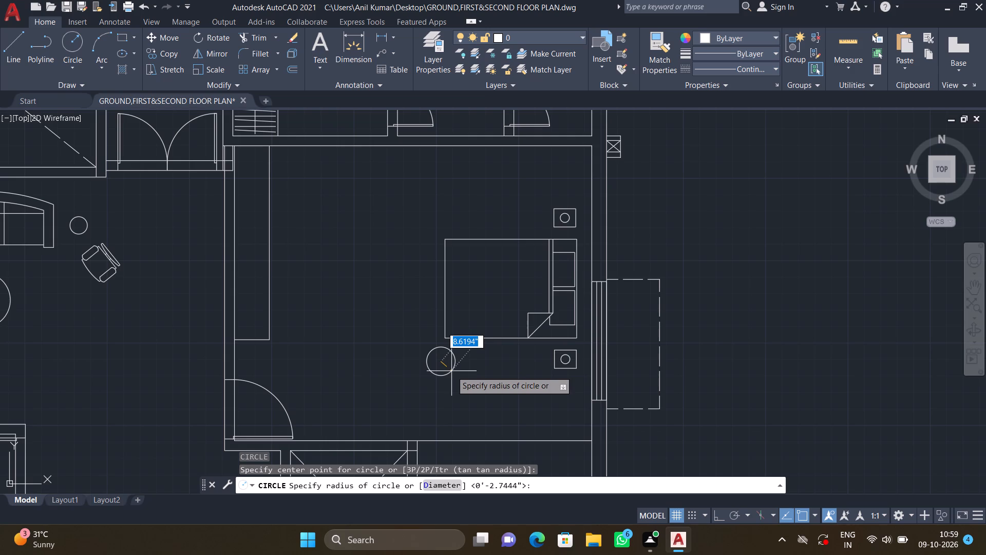
{"action": "left_click", "coordinate": [451, 371]}
Rotate the loose armchair symbol above the door symbols roughly a quarter turn clockwise about its backrest.
{"action": "scroll", "coordinate": [354, 401], "scroll_direction": "down", "scroll_amount": 2}
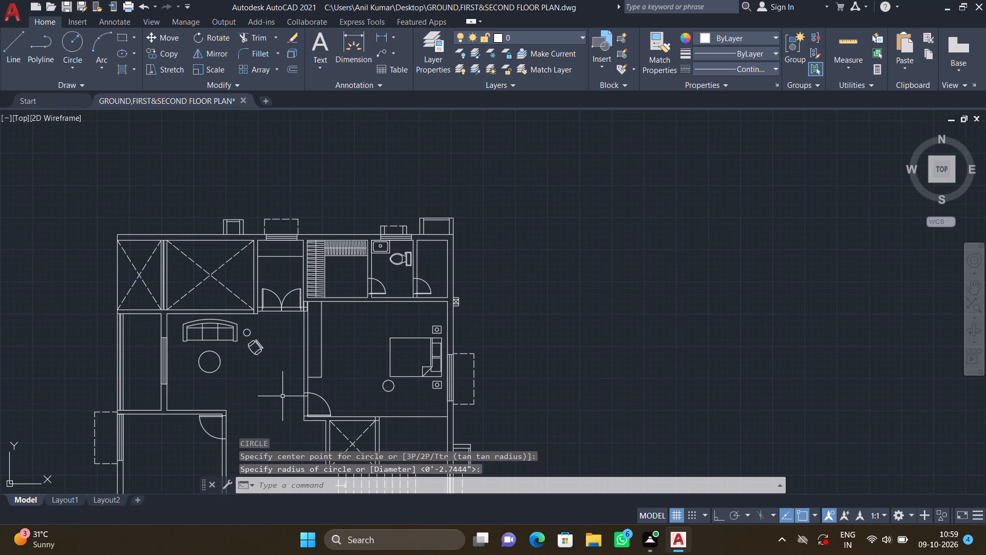
{"action": "middle_click_drag", "start_coordinate": [283, 392], "coordinate": [502, 330]}
{"action": "scroll", "coordinate": [502, 330], "scroll_direction": "down", "scroll_amount": 3}
{"action": "middle_click_drag", "start_coordinate": [302, 347], "coordinate": [501, 324]}
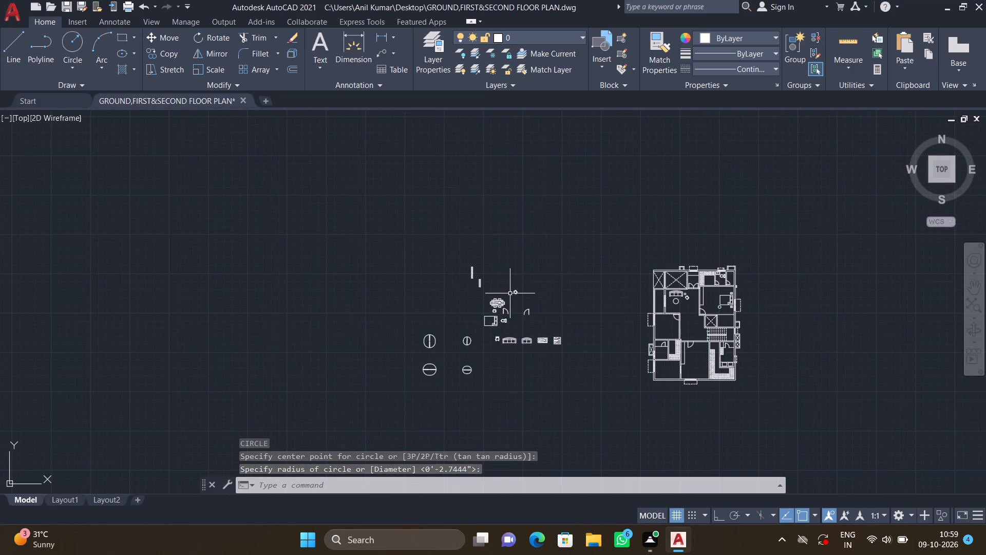
{"action": "scroll", "coordinate": [510, 294], "scroll_direction": "up", "scroll_amount": 3}
{"action": "key", "text": "r"}
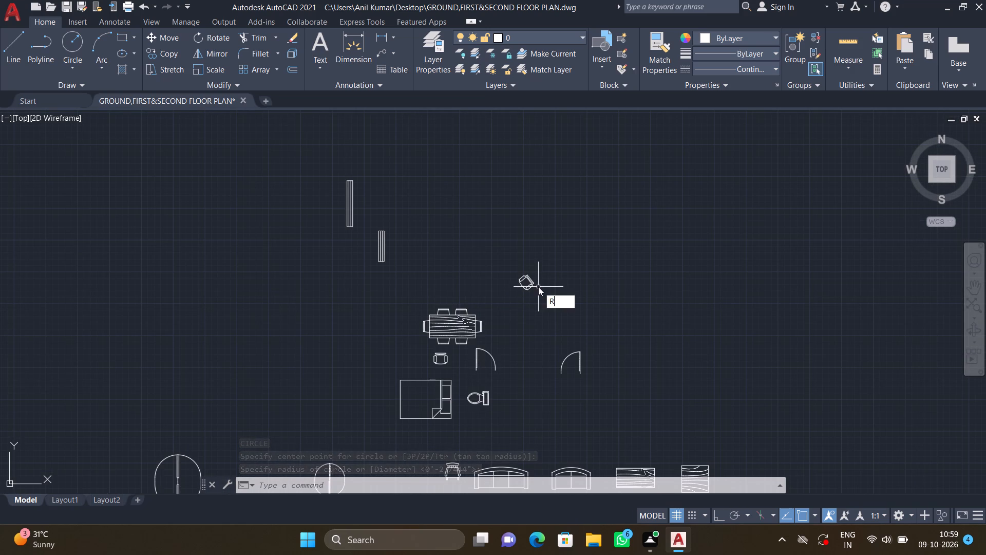
{"action": "key", "text": "o"}
{"action": "key", "text": "Return"}
{"action": "left_click", "coordinate": [542, 293]}
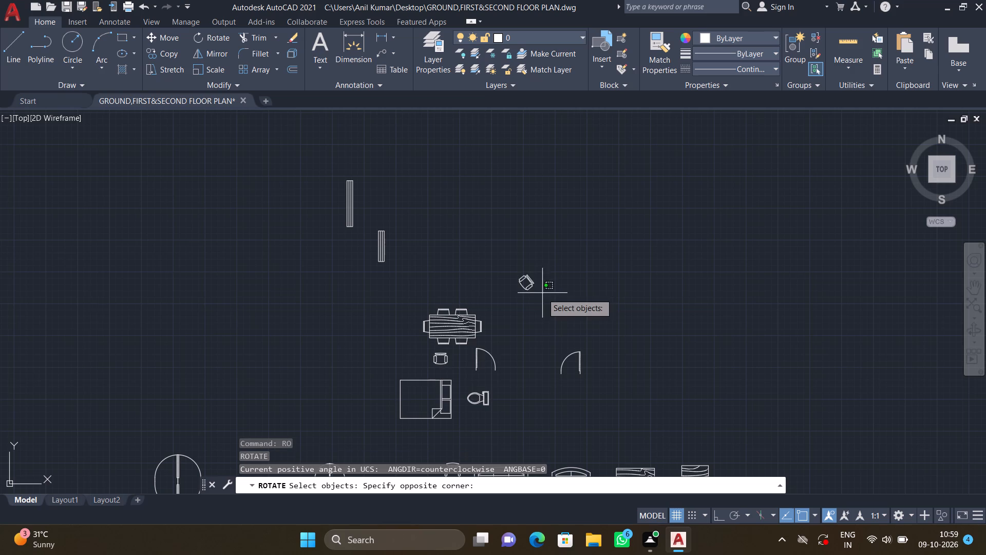
{"action": "left_click", "coordinate": [494, 262]}
{"action": "key", "text": "Return"}
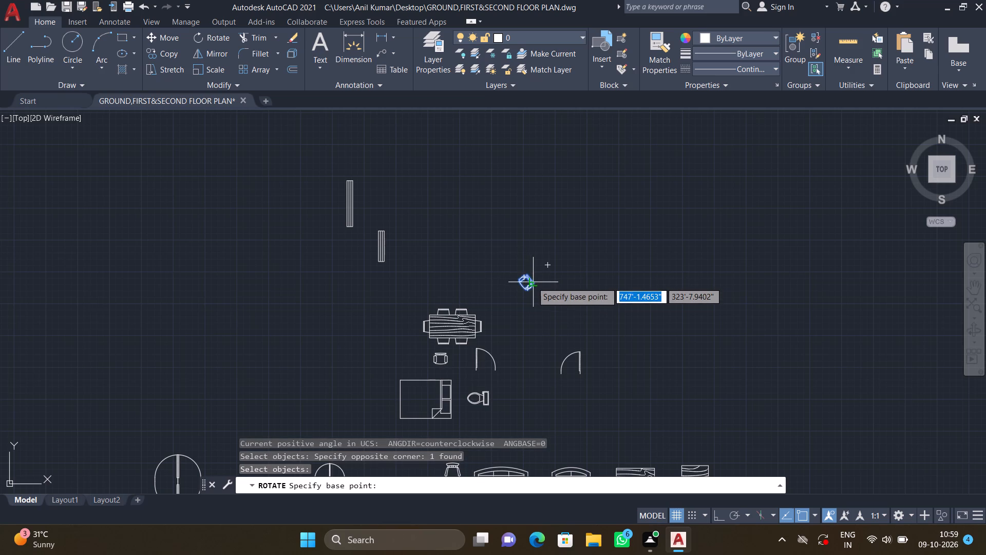
{"action": "scroll", "coordinate": [533, 291], "scroll_direction": "up", "scroll_amount": 2}
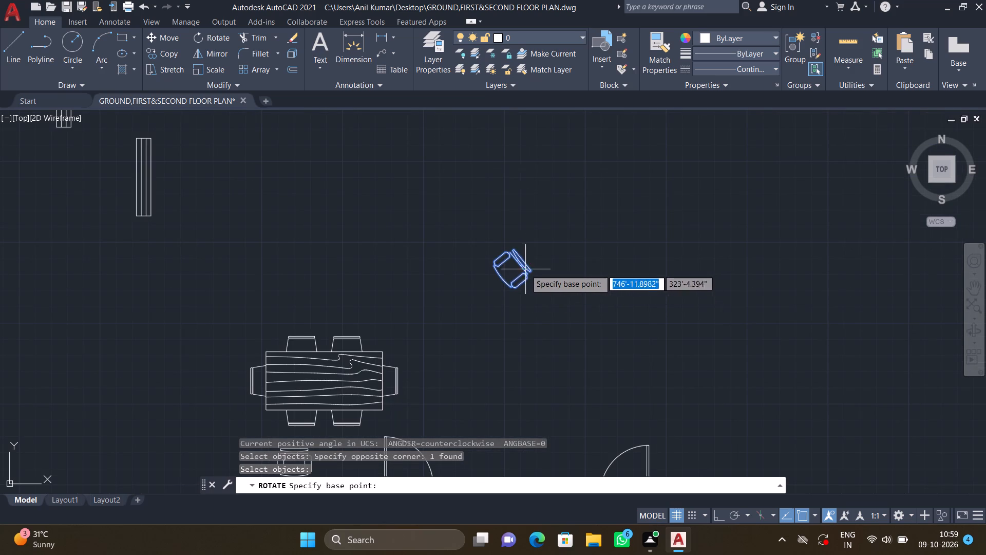
{"action": "double_click", "coordinate": [524, 256]}
{"action": "left_click", "coordinate": [528, 292]}
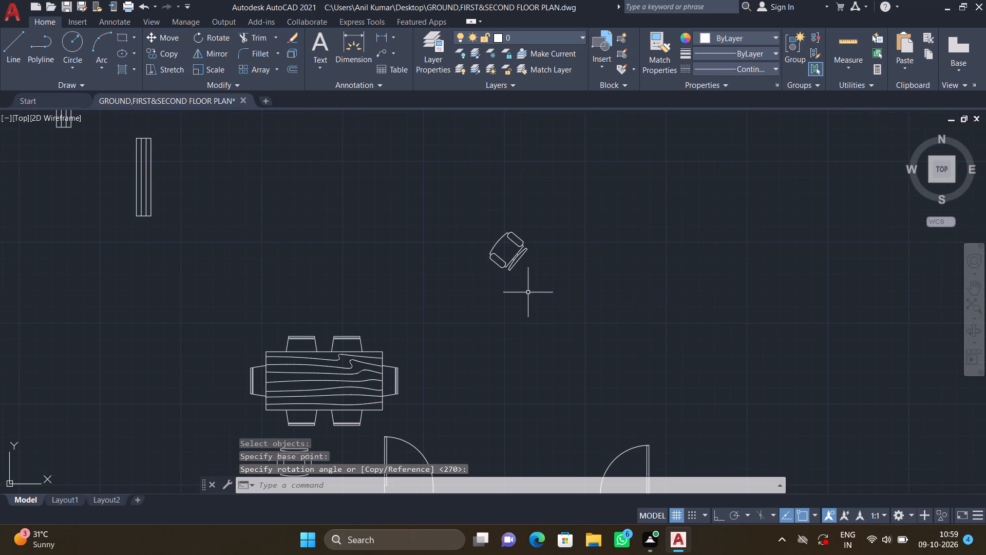
Copy the rotated armchair by its backrest into the upper-right bedroom, just below and left of the round side table.
{"action": "middle_click_drag", "start_coordinate": [546, 291], "coordinate": [471, 322]}
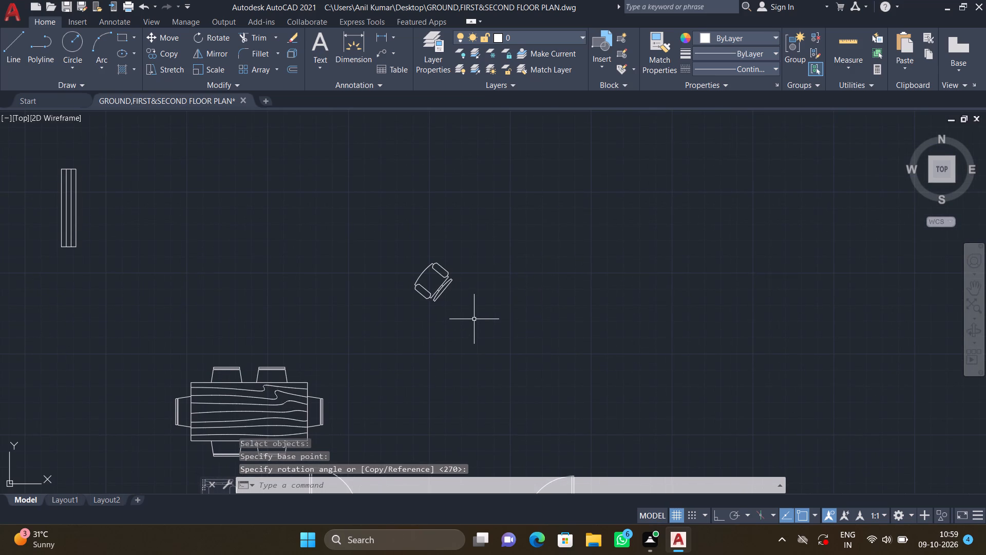
{"action": "key", "text": "c"}
{"action": "key", "text": "o"}
{"action": "key", "text": "Return"}
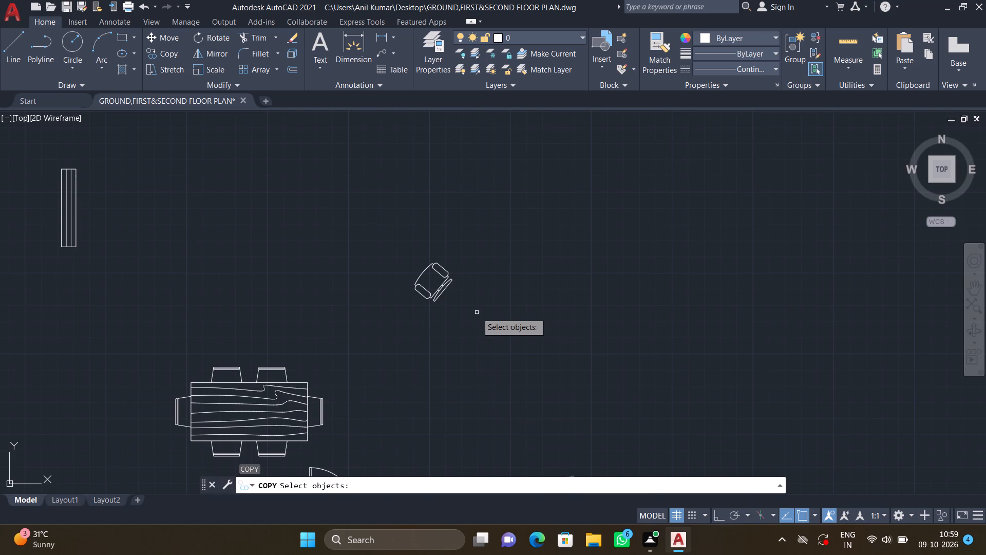
{"action": "left_click_drag", "start_coordinate": [477, 312], "coordinate": [389, 239]}
{"action": "left_click_drag", "start_coordinate": [383, 240], "coordinate": [386, 260]}
{"action": "left_click", "coordinate": [396, 269]}
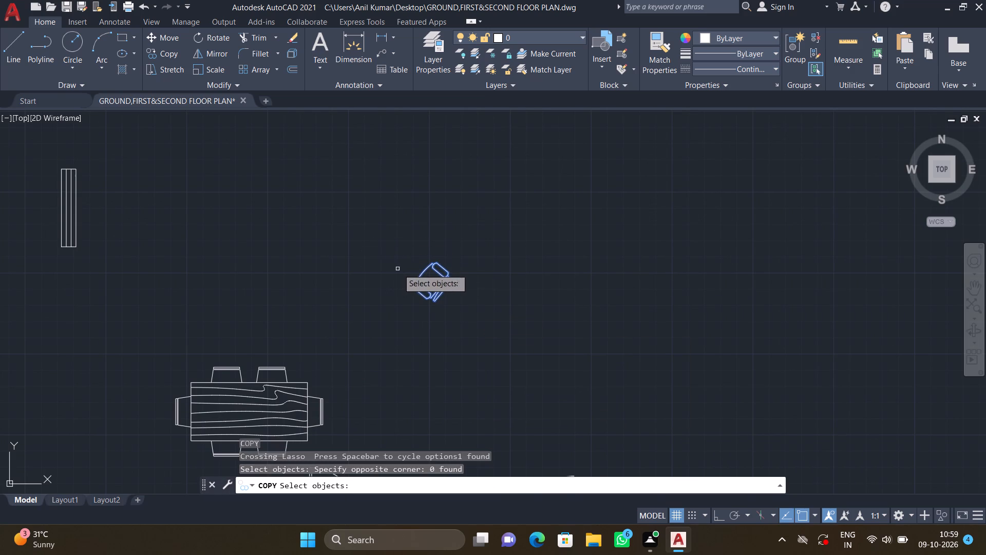
{"action": "key", "text": "Return"}
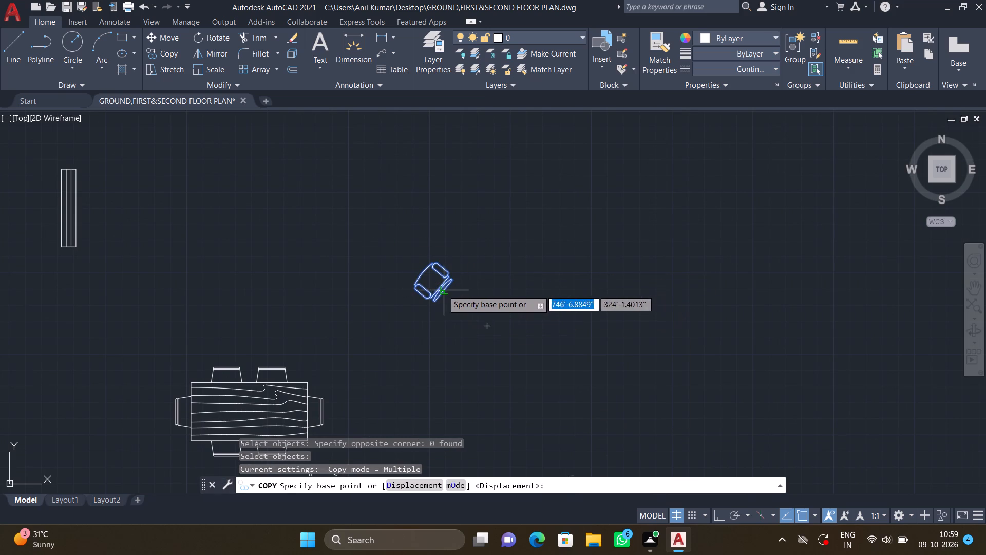
{"action": "double_click", "coordinate": [443, 289]}
{"action": "scroll", "coordinate": [605, 329], "scroll_direction": "down", "scroll_amount": 3}
{"action": "middle_click_drag", "start_coordinate": [678, 373], "coordinate": [403, 279]}
{"action": "scroll", "coordinate": [402, 279], "scroll_direction": "down", "scroll_amount": 2}
{"action": "scroll", "coordinate": [553, 303], "scroll_direction": "up", "scroll_amount": 2}
{"action": "middle_click_drag", "start_coordinate": [520, 250], "coordinate": [462, 262]}
{"action": "scroll", "coordinate": [473, 260], "scroll_direction": "up", "scroll_amount": 2}
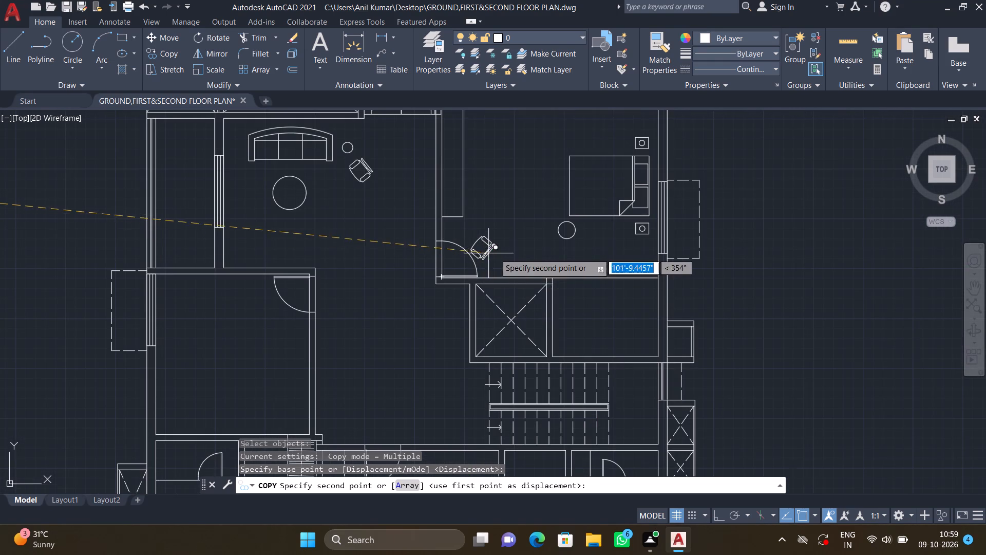
{"action": "left_click", "coordinate": [548, 253]}
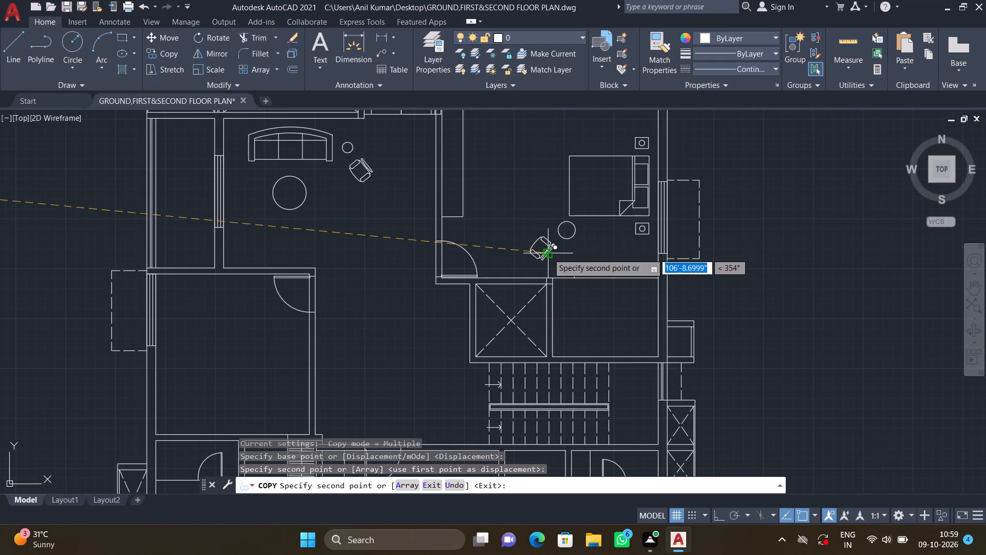
{"action": "key", "text": "Return"}
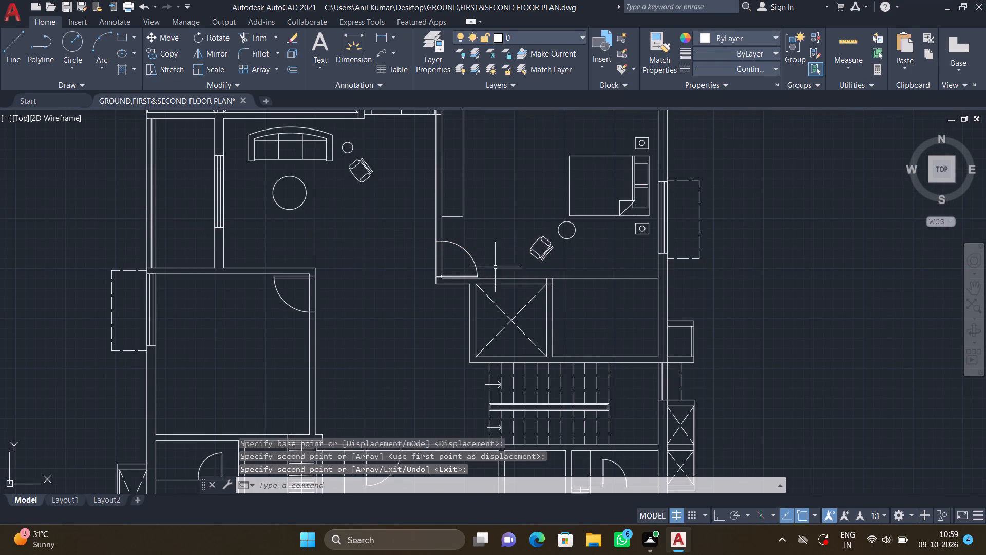
Copy the loose toilet symbol by its cistern's back edge into the lower-right bathroom, against the outer wall just below the door.
{"action": "scroll", "coordinate": [477, 271], "scroll_direction": "down", "scroll_amount": 5}
{"action": "middle_click_drag", "start_coordinate": [466, 298], "coordinate": [460, 274]}
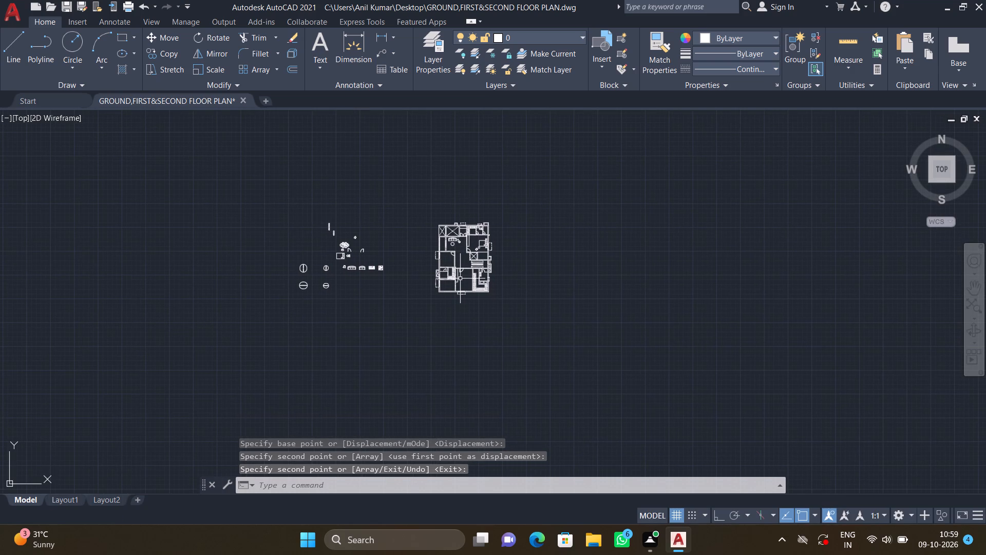
{"action": "scroll", "coordinate": [403, 295], "scroll_direction": "down", "scroll_amount": 2}
{"action": "middle_click_drag", "start_coordinate": [365, 289], "coordinate": [365, 297]}
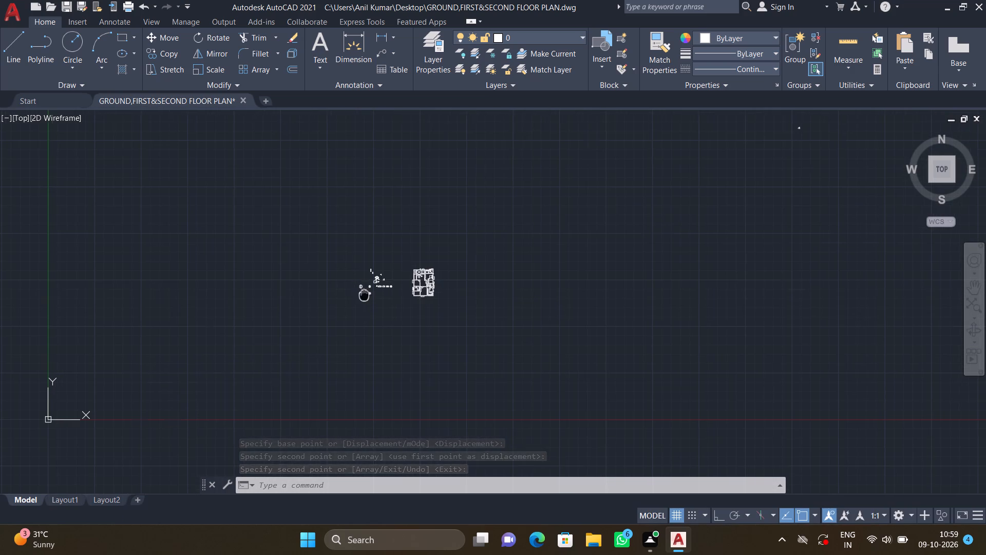
{"action": "middle_click_drag", "start_coordinate": [365, 297], "coordinate": [375, 313]}
{"action": "scroll", "coordinate": [391, 303], "scroll_direction": "up", "scroll_amount": 3}
{"action": "middle_click_drag", "start_coordinate": [385, 319], "coordinate": [452, 299]}
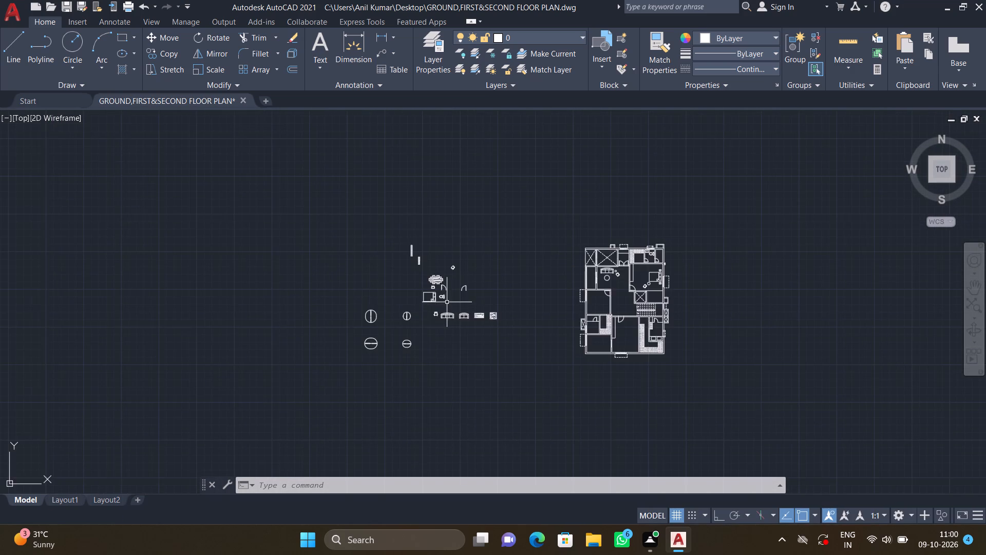
{"action": "scroll", "coordinate": [447, 301], "scroll_direction": "up", "scroll_amount": 6}
{"action": "type", "text": "CO"}
{"action": "key", "text": "Return"}
{"action": "left_click_drag", "start_coordinate": [425, 301], "coordinate": [303, 211]}
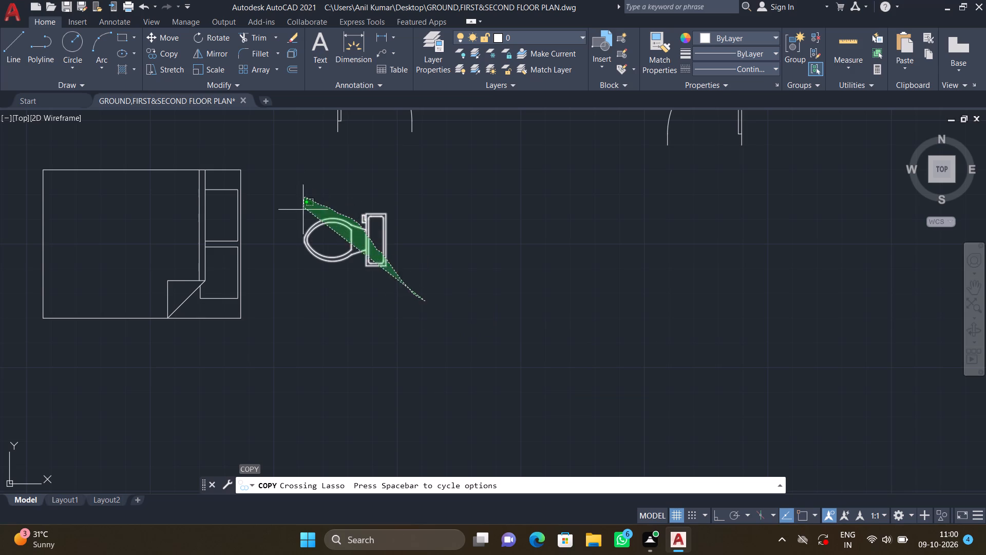
{"action": "left_click_drag", "start_coordinate": [303, 211], "coordinate": [303, 215]}
{"action": "key", "text": "Return"}
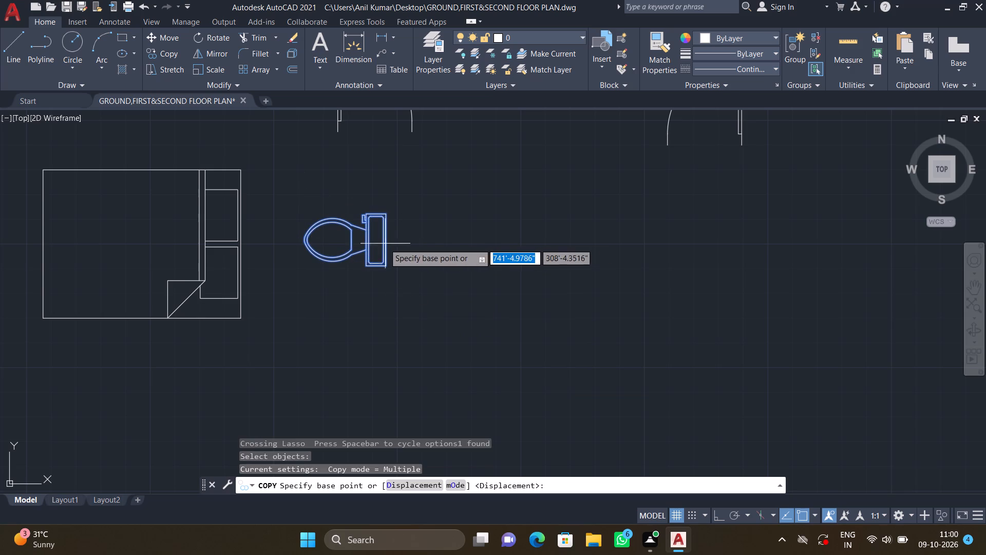
{"action": "left_click", "coordinate": [384, 243]}
{"action": "scroll", "coordinate": [529, 332], "scroll_direction": "down", "scroll_amount": 3}
{"action": "middle_click_drag", "start_coordinate": [553, 361], "coordinate": [435, 303]}
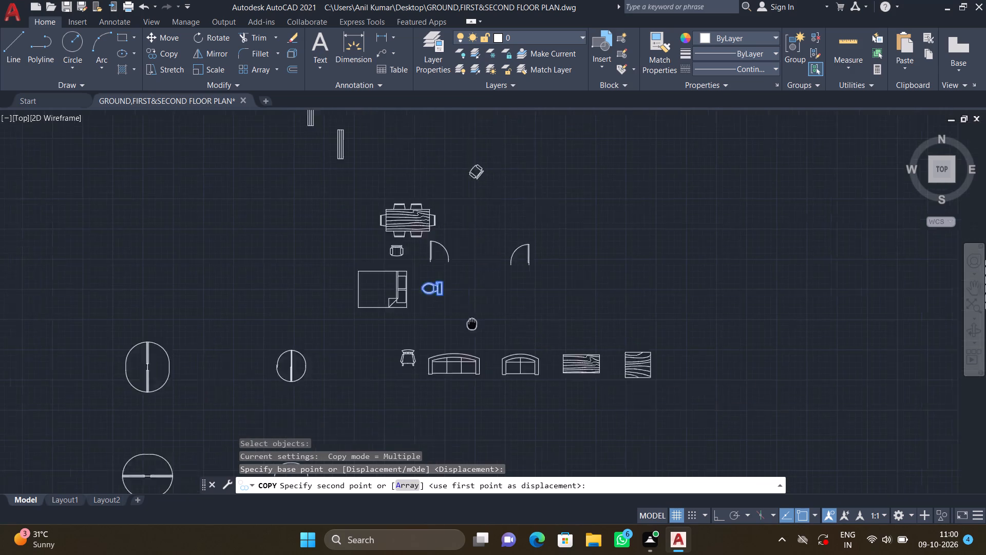
{"action": "middle_click_drag", "start_coordinate": [435, 303], "coordinate": [399, 284]}
{"action": "scroll", "coordinate": [390, 283], "scroll_direction": "down", "scroll_amount": 4}
{"action": "middle_click_drag", "start_coordinate": [488, 357], "coordinate": [428, 337]}
{"action": "scroll", "coordinate": [458, 277], "scroll_direction": "up", "scroll_amount": 3}
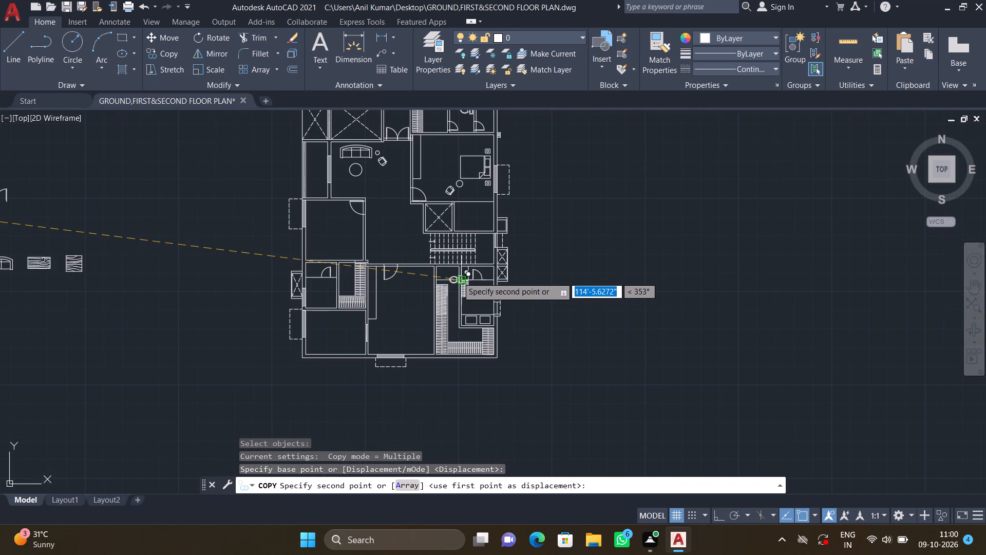
{"action": "scroll", "coordinate": [481, 290], "scroll_direction": "up", "scroll_amount": 3}
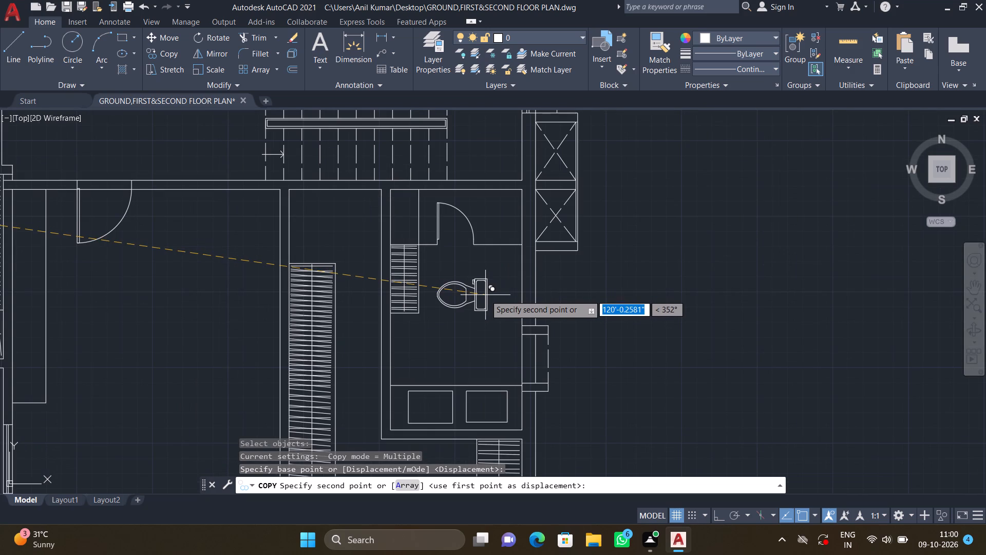
{"action": "scroll", "coordinate": [511, 295], "scroll_direction": "up", "scroll_amount": 1}
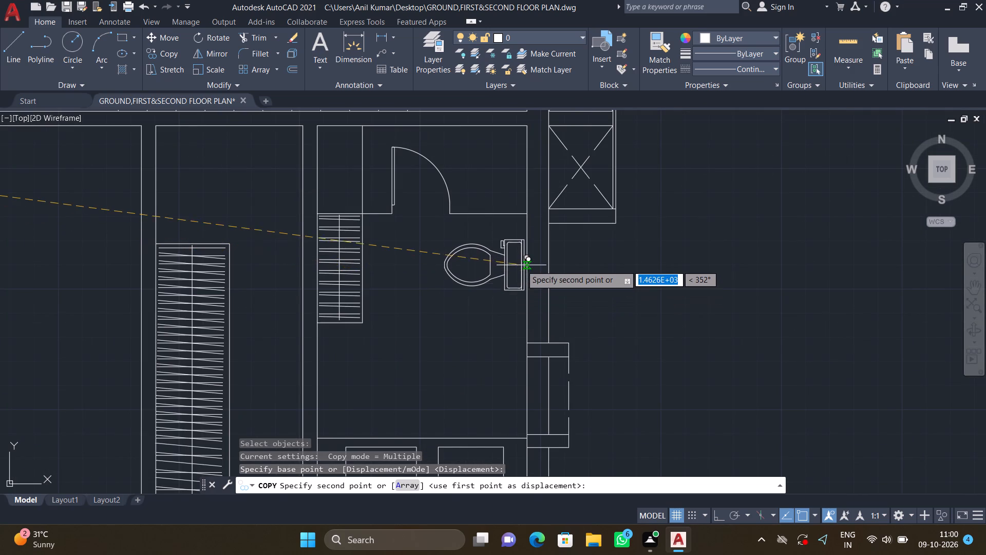
{"action": "scroll", "coordinate": [522, 265], "scroll_direction": "up", "scroll_amount": 2}
{"action": "left_click", "coordinate": [516, 260]}
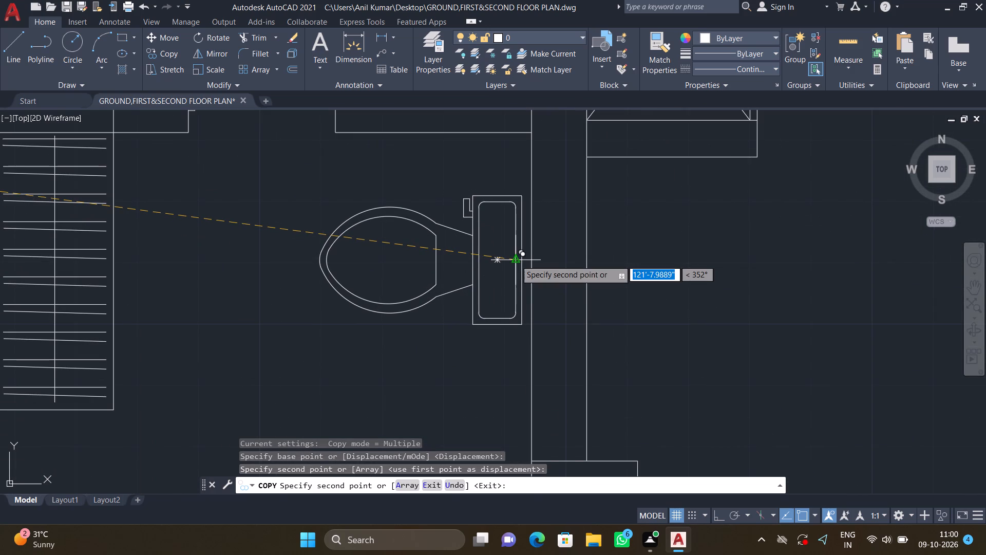
{"action": "key", "text": "Return"}
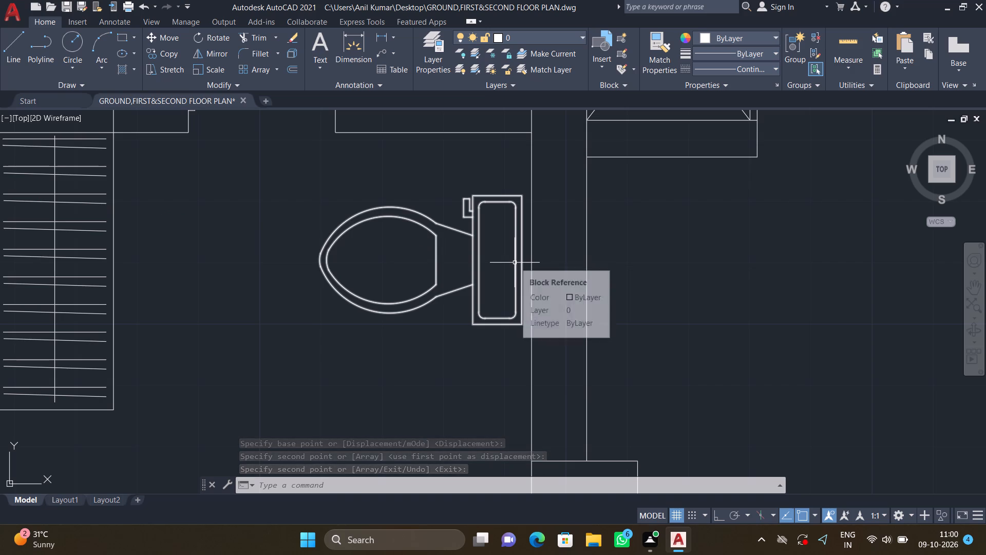
Copy the loose double bed symbol by its upper headboard corner into the lower-middle bedroom, headboard beside the wall shared with the wardrobe room.
{"action": "scroll", "coordinate": [514, 263], "scroll_direction": "down", "scroll_amount": 4}
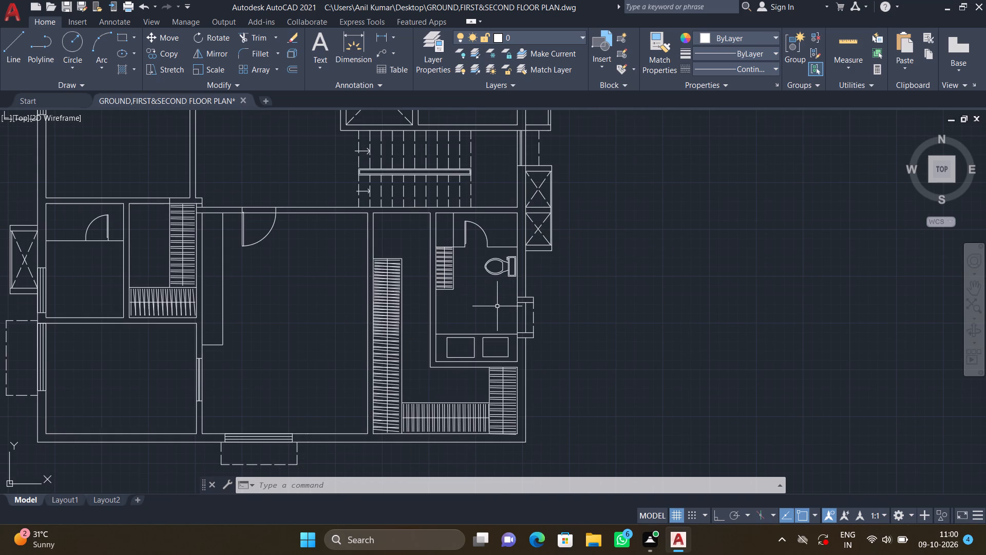
{"action": "scroll", "coordinate": [487, 302], "scroll_direction": "down", "scroll_amount": 3}
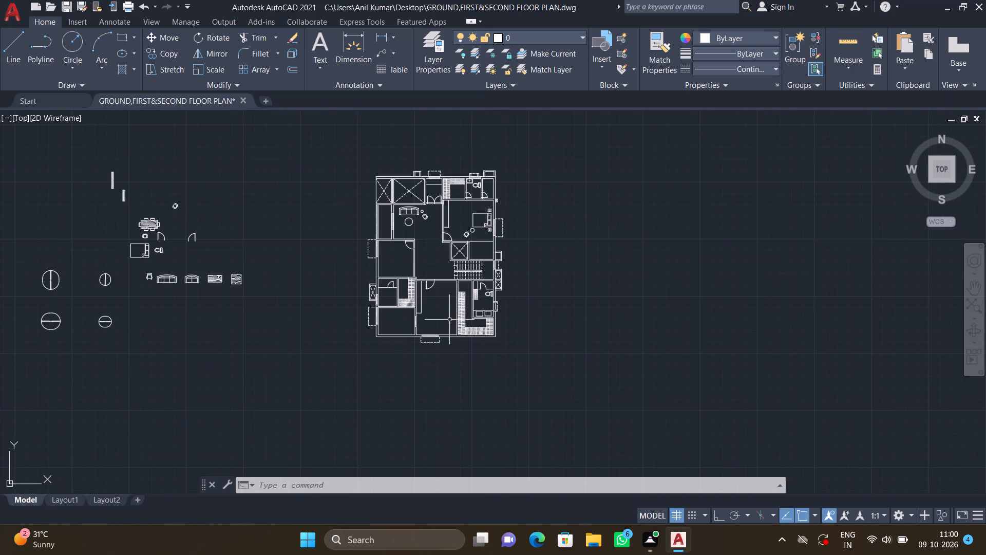
{"action": "middle_click_drag", "start_coordinate": [444, 308], "coordinate": [506, 324]}
{"action": "middle_click_drag", "start_coordinate": [274, 328], "coordinate": [481, 344]}
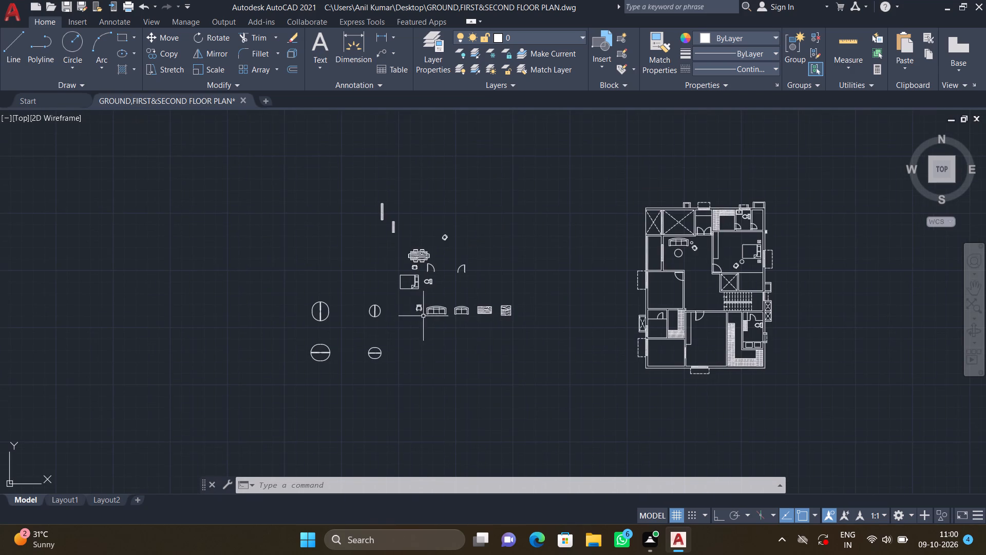
{"action": "middle_click_drag", "start_coordinate": [398, 304], "coordinate": [460, 341]}
{"action": "scroll", "coordinate": [479, 320], "scroll_direction": "up", "scroll_amount": 3}
{"action": "middle_click_drag", "start_coordinate": [482, 325], "coordinate": [505, 399]}
{"action": "scroll", "coordinate": [505, 428], "scroll_direction": "up", "scroll_amount": 1}
{"action": "key", "text": "c"}
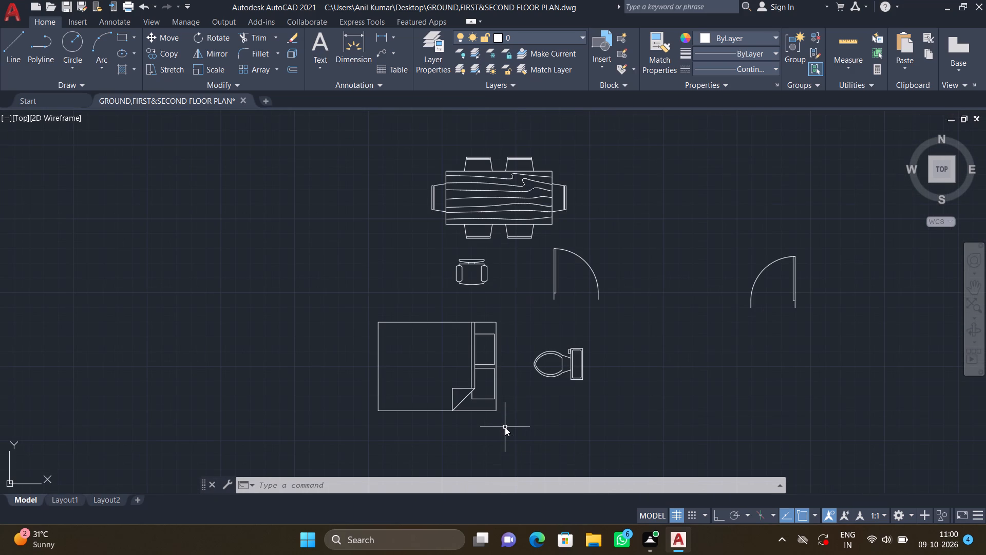
{"action": "key", "text": "o"}
{"action": "key", "text": "Return"}
{"action": "left_click_drag", "start_coordinate": [503, 428], "coordinate": [412, 347]}
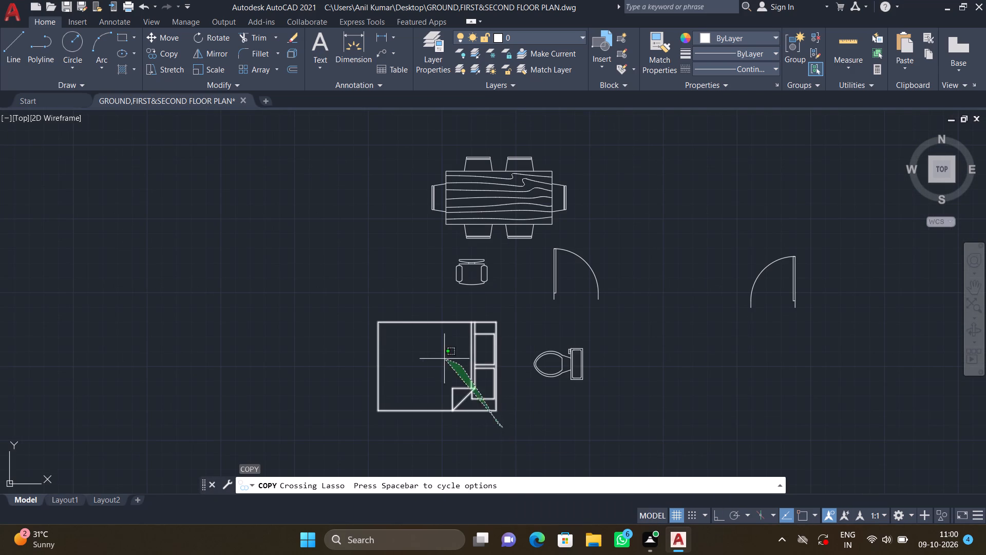
{"action": "left_click_drag", "start_coordinate": [412, 347], "coordinate": [364, 339]}
{"action": "key", "text": "Return"}
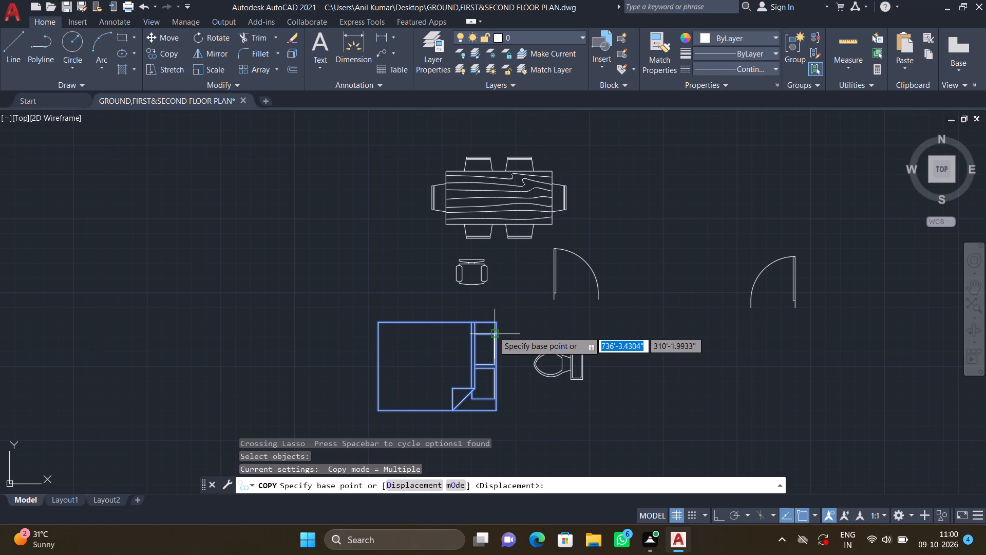
{"action": "double_click", "coordinate": [495, 324]}
{"action": "scroll", "coordinate": [598, 377], "scroll_direction": "down", "scroll_amount": 3}
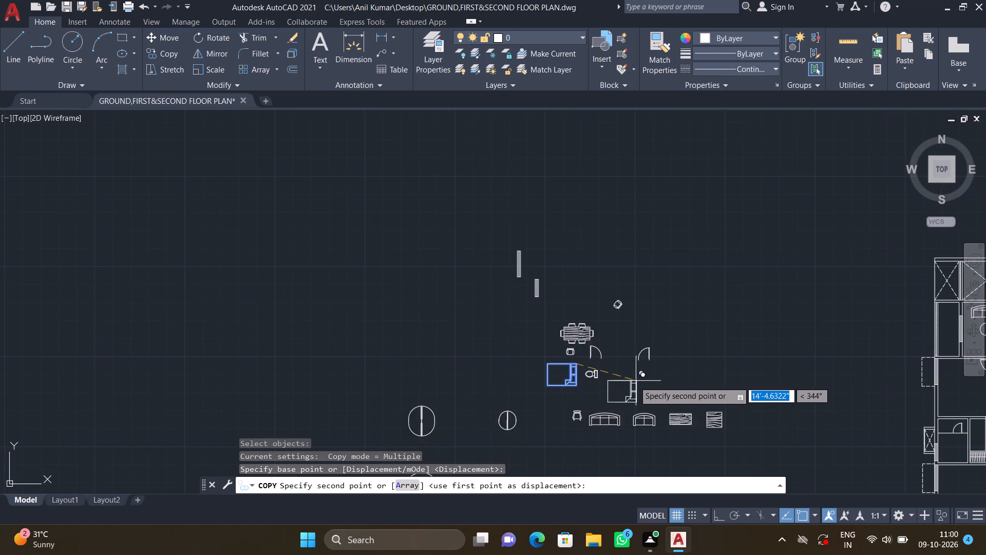
{"action": "middle_click_drag", "start_coordinate": [622, 380], "coordinate": [295, 267]}
{"action": "scroll", "coordinate": [293, 270], "scroll_direction": "down", "scroll_amount": 2}
{"action": "scroll", "coordinate": [384, 340], "scroll_direction": "down", "scroll_amount": 1}
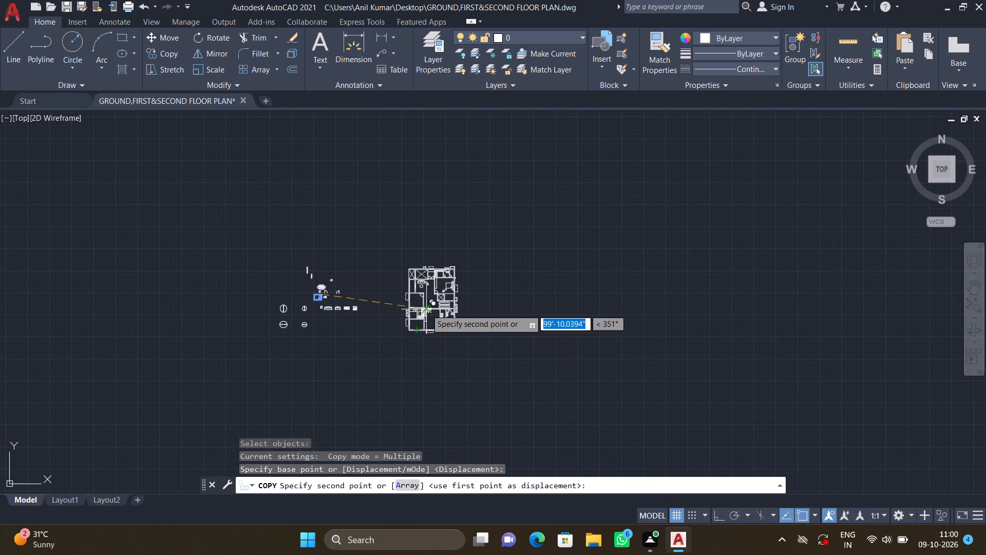
{"action": "scroll", "coordinate": [426, 309], "scroll_direction": "up", "scroll_amount": 3}
{"action": "scroll", "coordinate": [458, 345], "scroll_direction": "up", "scroll_amount": 2}
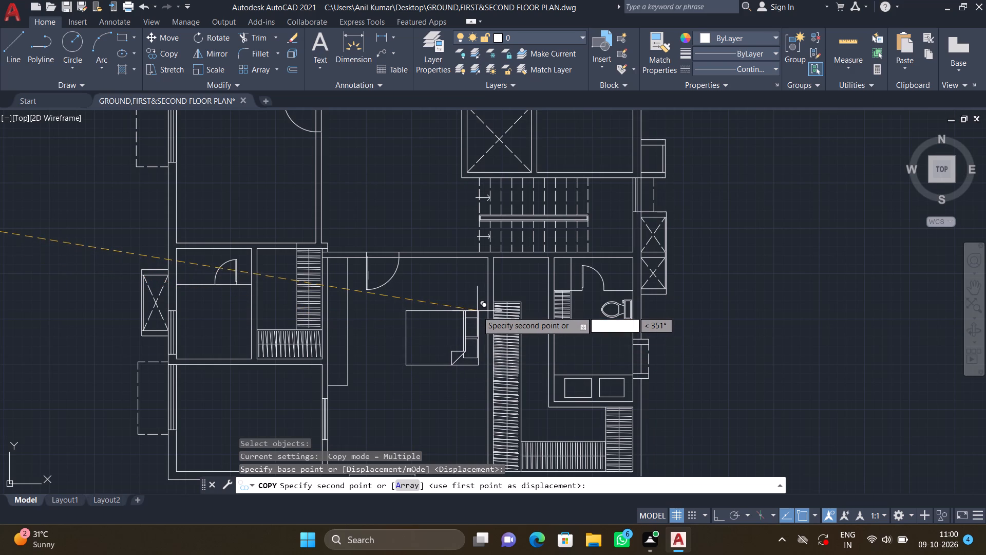
{"action": "scroll", "coordinate": [477, 311], "scroll_direction": "up", "scroll_amount": 1}
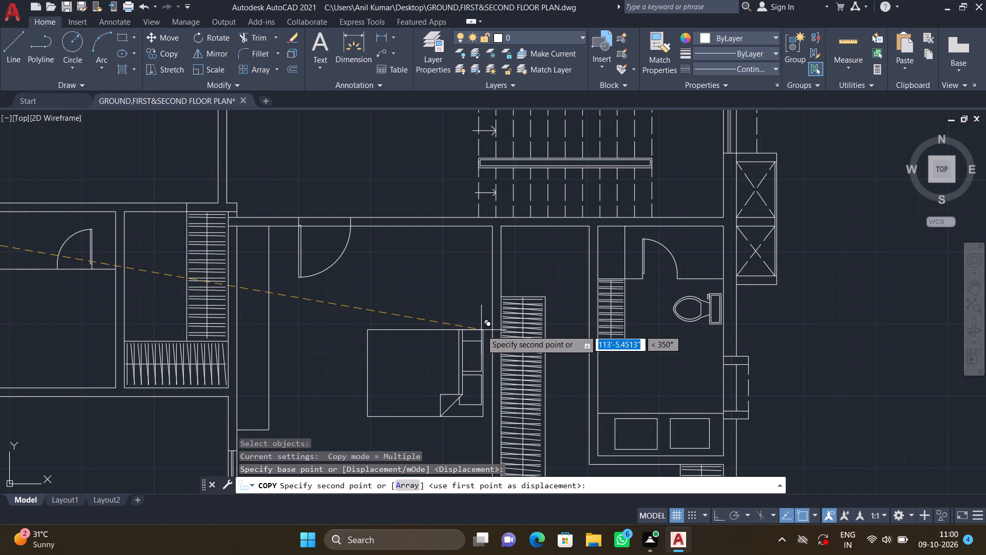
{"action": "left_click", "coordinate": [481, 330]}
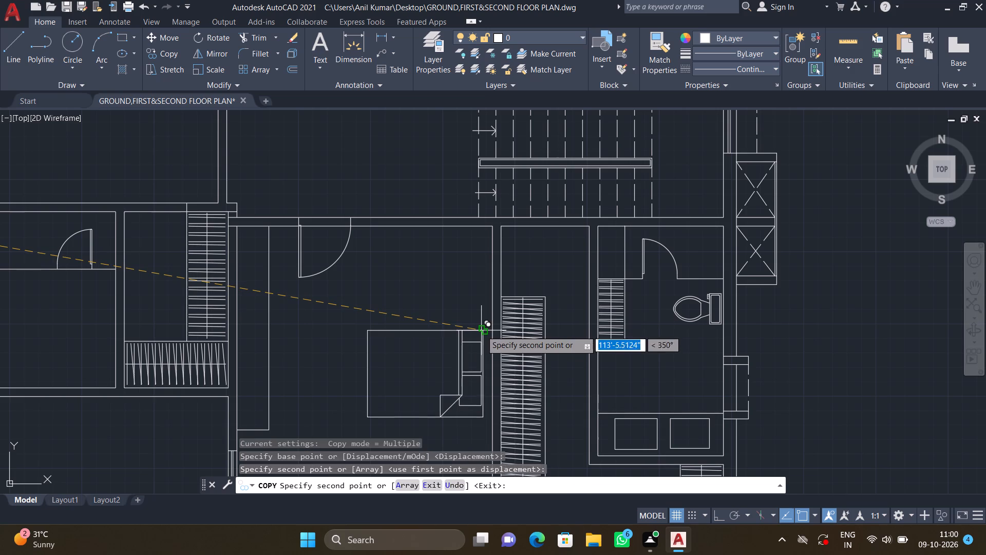
{"action": "key", "text": "Return"}
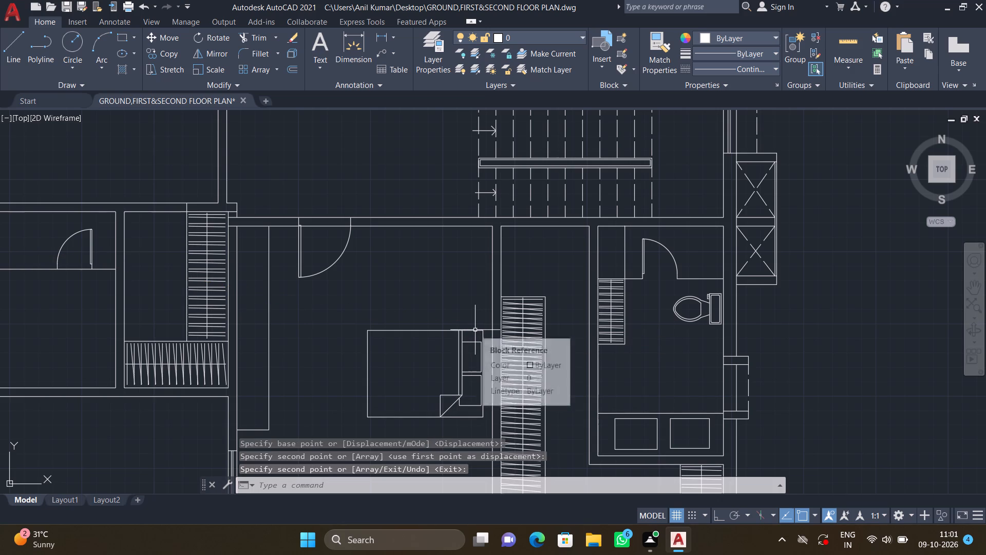
Draw a round bedside table as a circle just above the headboard end of the newly placed bed in the lower-middle bedroom.
{"action": "scroll", "coordinate": [472, 310], "scroll_direction": "up", "scroll_amount": 1}
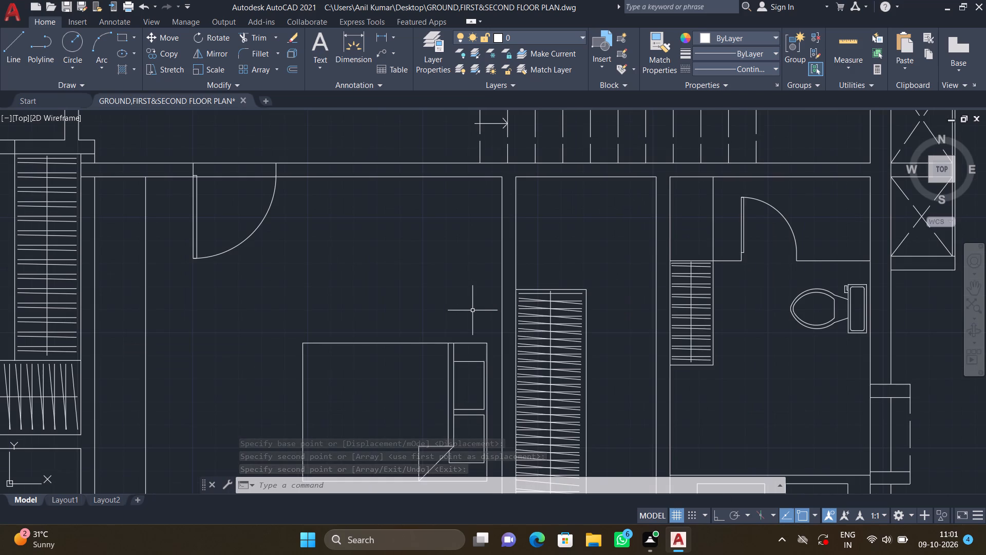
{"action": "key", "text": "c"}
{"action": "key", "text": "Return"}
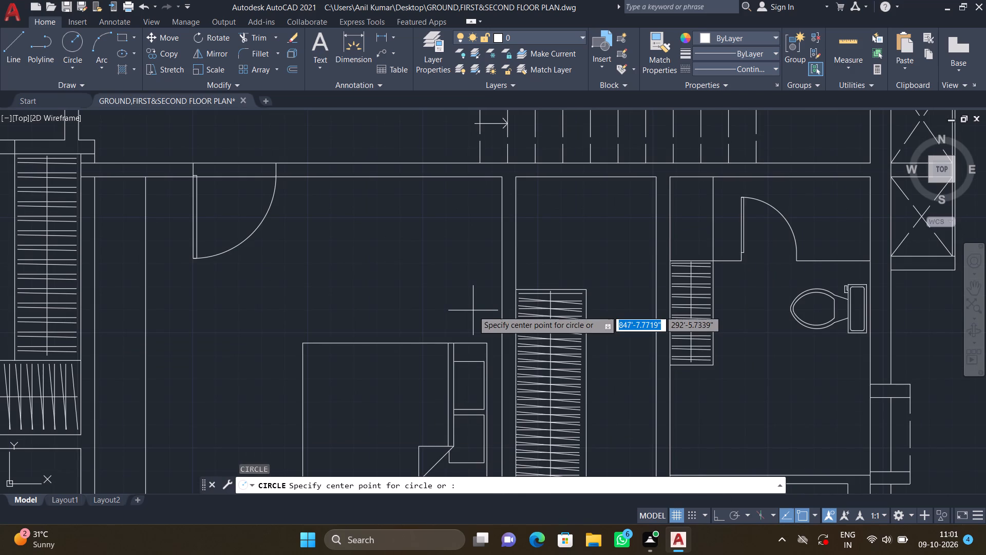
{"action": "scroll", "coordinate": [466, 320], "scroll_direction": "up", "scroll_amount": 1}
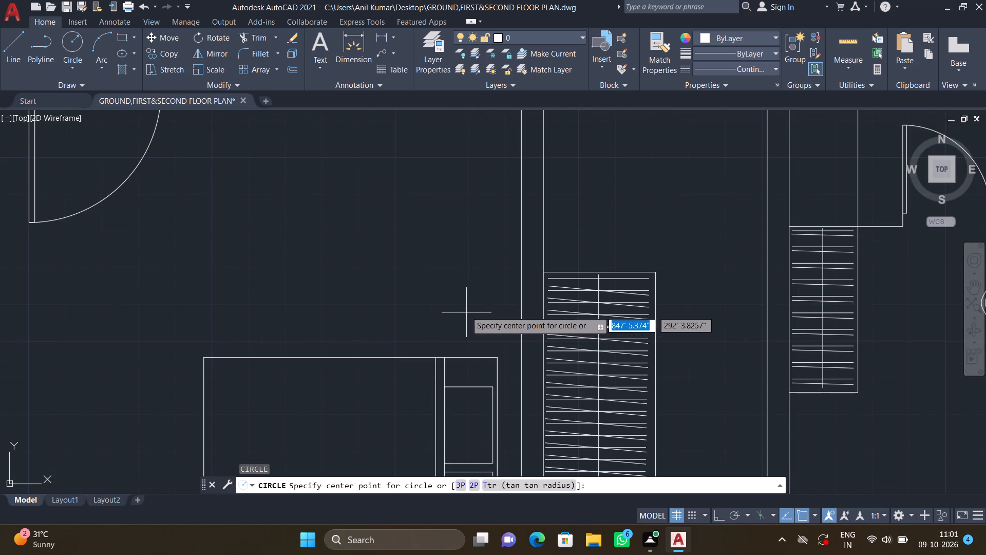
{"action": "left_click", "coordinate": [466, 307]}
{"action": "left_click", "coordinate": [483, 324]}
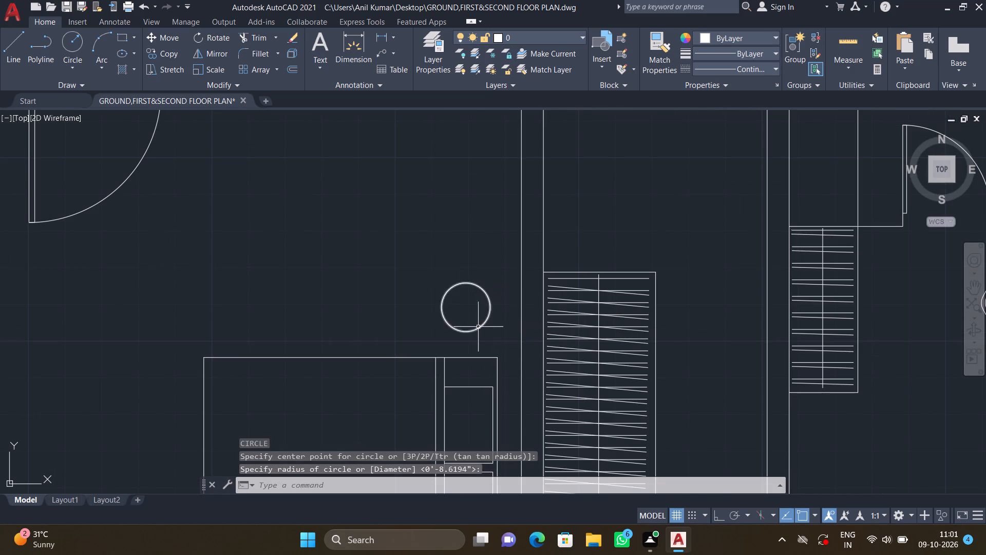
Copy the round bedside table by its top quadrant to just below the headboard end of the bed in the lower-middle bedroom.
{"action": "scroll", "coordinate": [475, 339], "scroll_direction": "down", "scroll_amount": 2}
{"action": "middle_click_drag", "start_coordinate": [457, 361], "coordinate": [432, 279]}
{"action": "scroll", "coordinate": [432, 279], "scroll_direction": "down", "scroll_amount": 1}
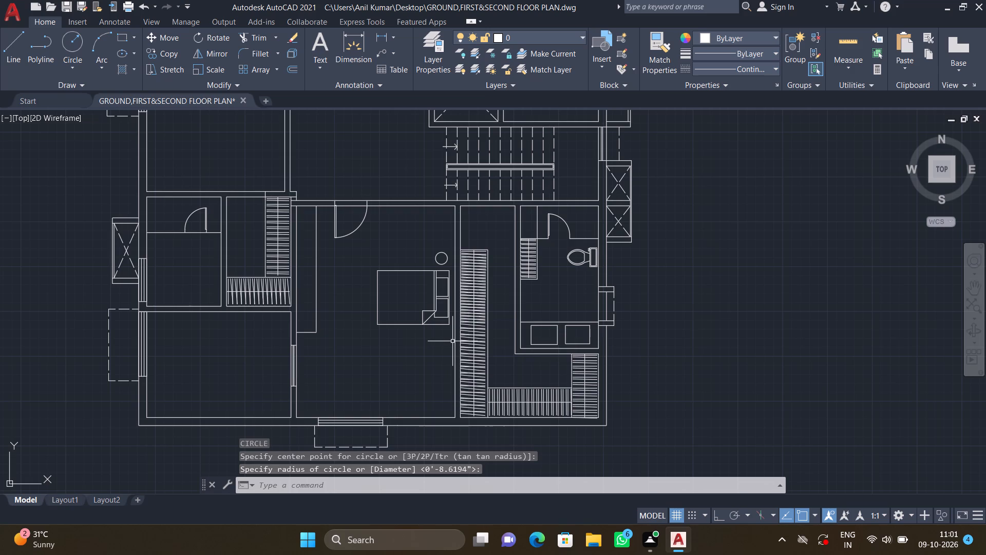
{"action": "key", "text": "c"}
{"action": "key", "text": "o"}
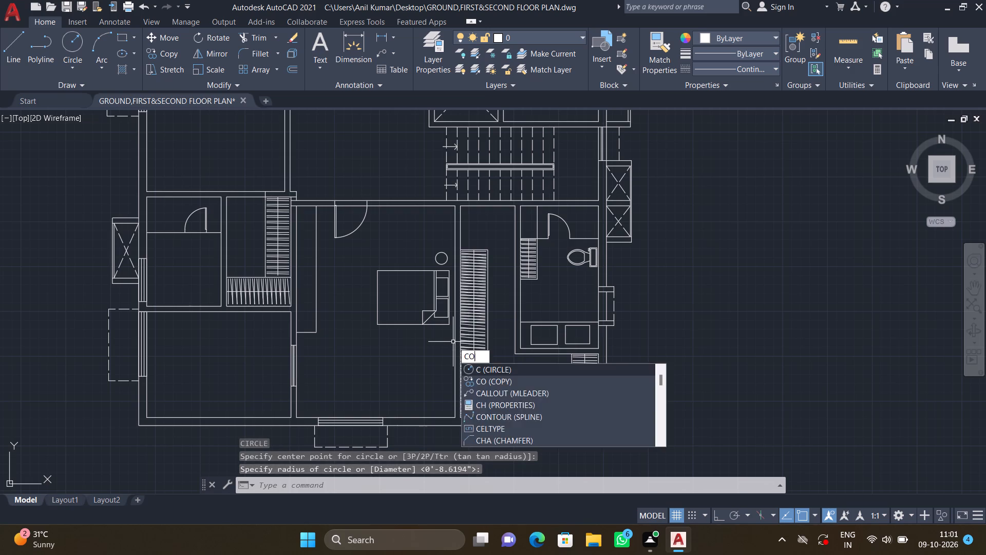
{"action": "key", "text": "Return"}
{"action": "scroll", "coordinate": [452, 267], "scroll_direction": "up", "scroll_amount": 1}
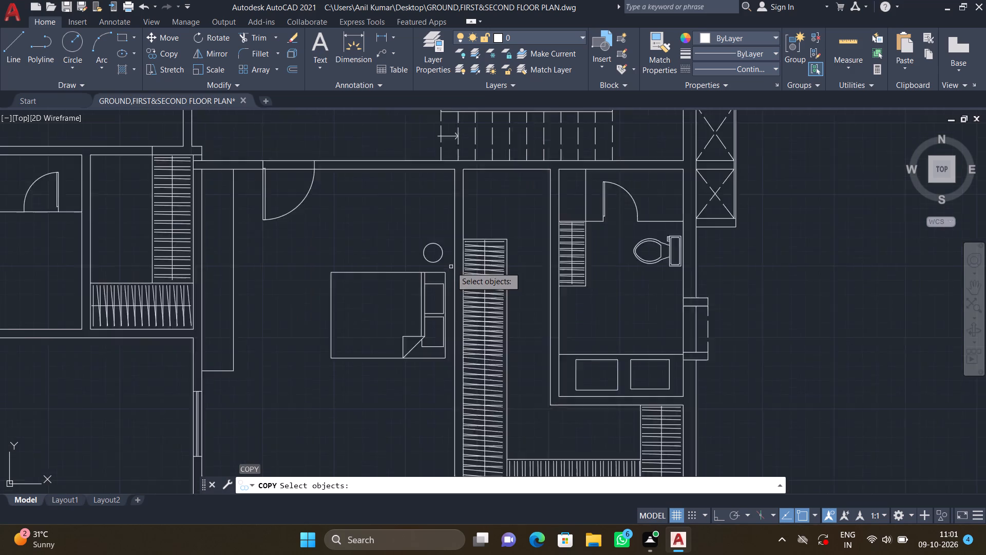
{"action": "scroll", "coordinate": [451, 267], "scroll_direction": "up", "scroll_amount": 1}
{"action": "left_click_drag", "start_coordinate": [443, 260], "coordinate": [428, 250]}
{"action": "double_click", "coordinate": [378, 236]}
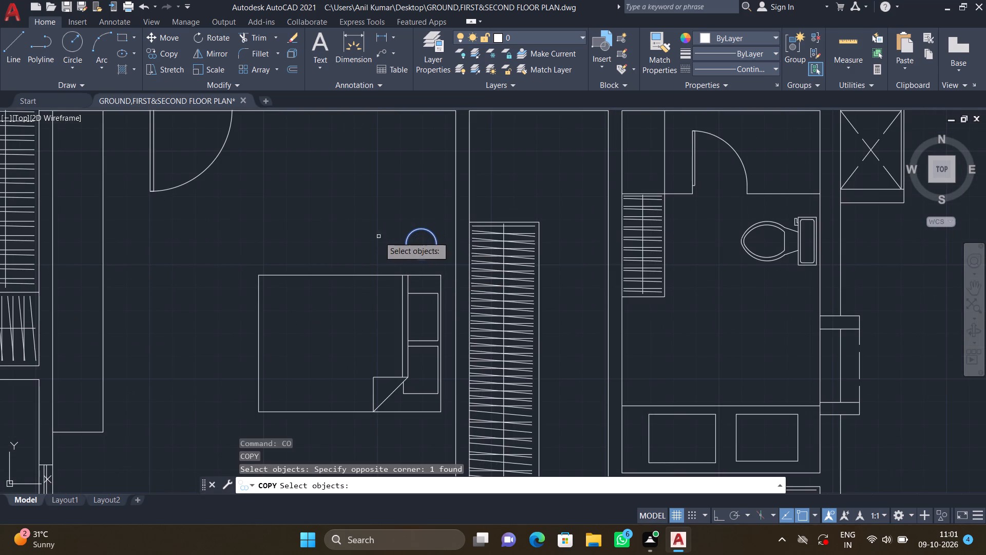
{"action": "key", "text": "Return"}
{"action": "key", "text": "Escape"}
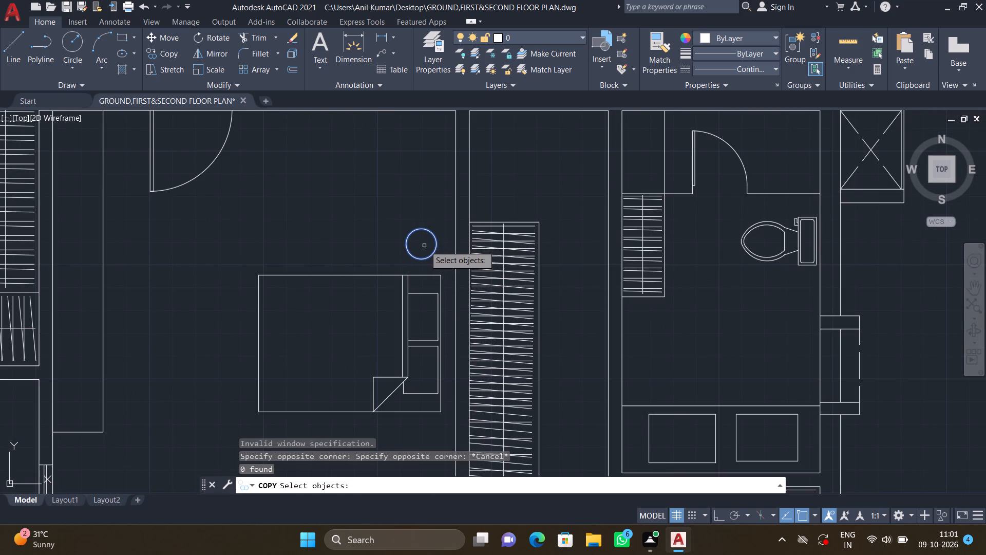
{"action": "key", "text": "Return"}
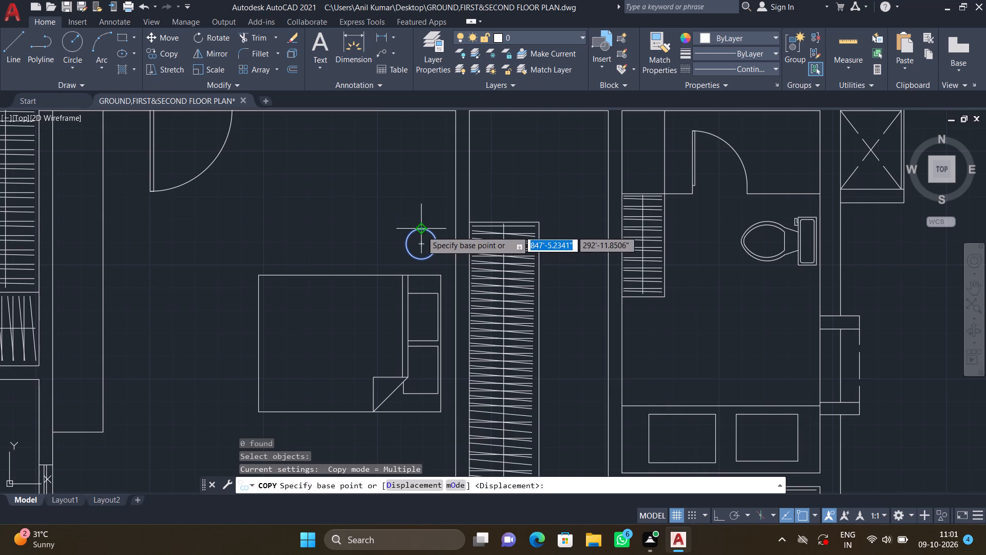
{"action": "left_click", "coordinate": [422, 231]}
{"action": "scroll", "coordinate": [440, 319], "scroll_direction": "down", "scroll_amount": 2}
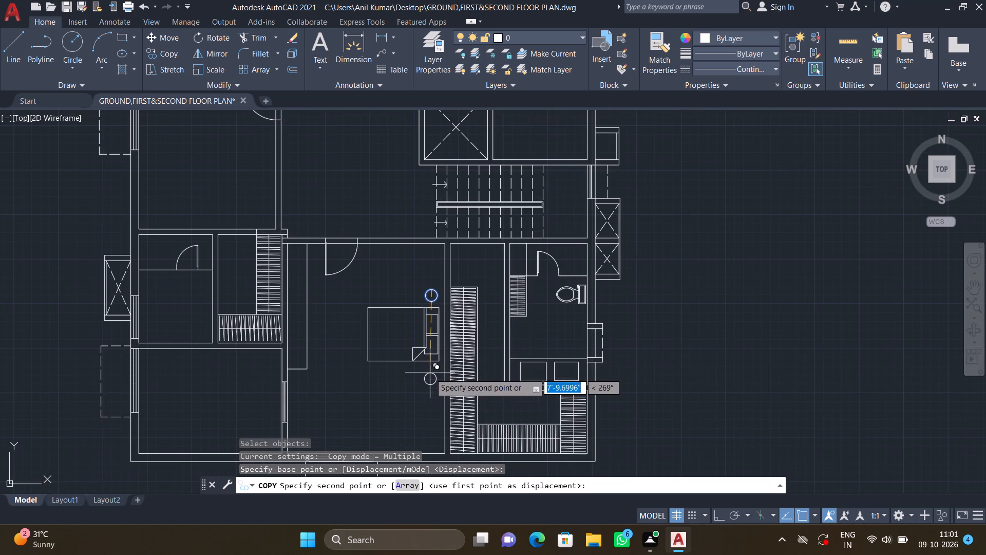
{"action": "scroll", "coordinate": [430, 372], "scroll_direction": "up", "scroll_amount": 2}
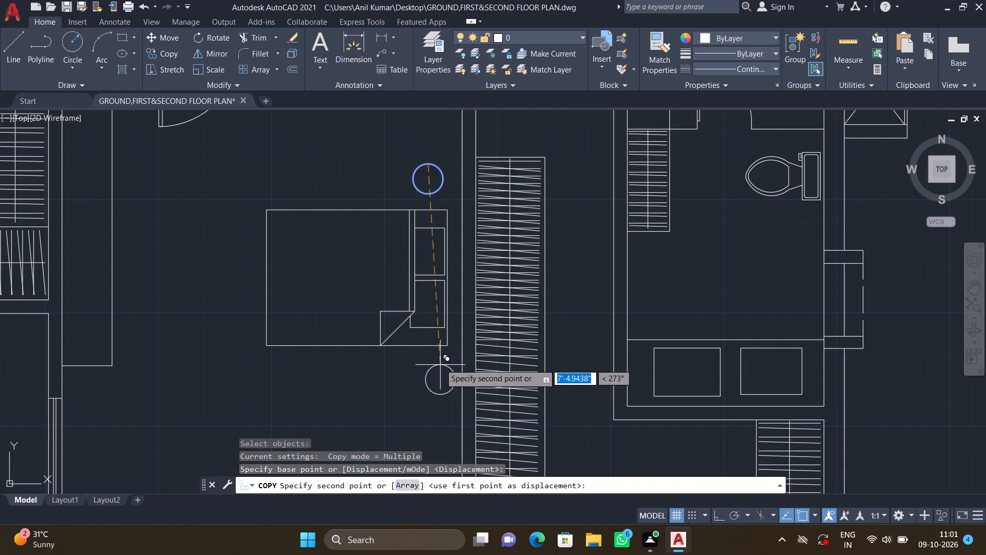
{"action": "scroll", "coordinate": [439, 364], "scroll_direction": "up", "scroll_amount": 1}
{"action": "scroll", "coordinate": [433, 366], "scroll_direction": "down", "scroll_amount": 1}
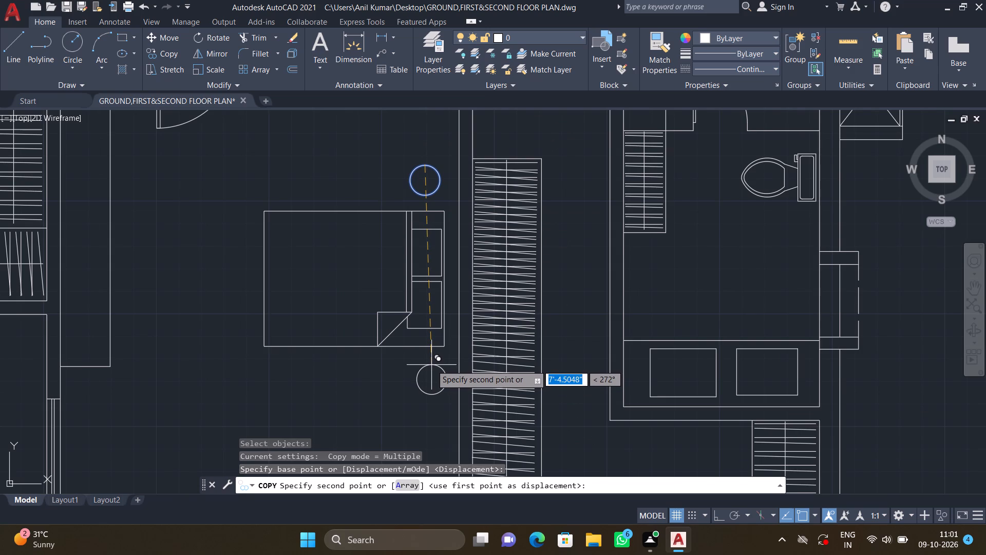
{"action": "double_click", "coordinate": [431, 365]}
{"action": "key", "text": "Return"}
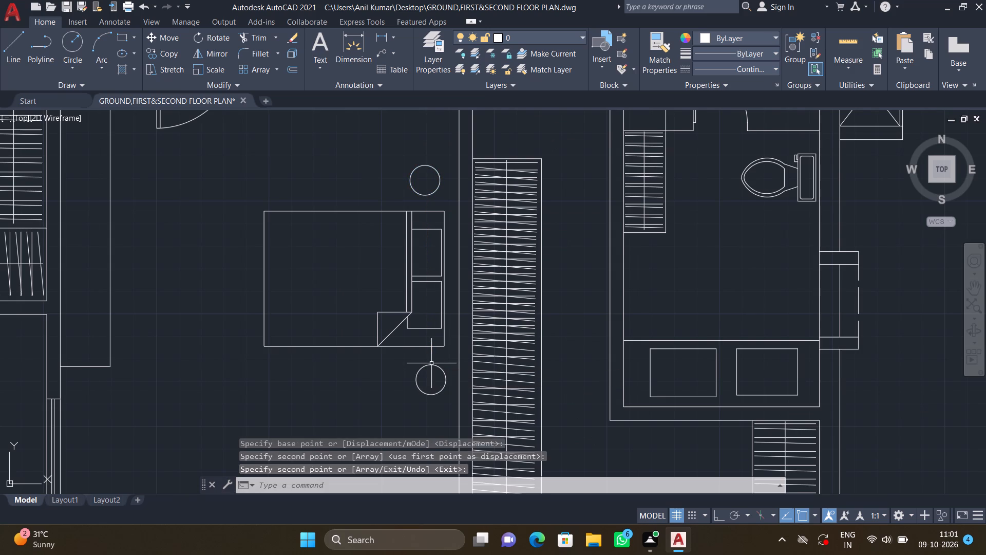
Draw a slightly larger round side table as a circle below the bed in the lower-middle bedroom, left of the lower bedside table.
{"action": "scroll", "coordinate": [375, 372], "scroll_direction": "down", "scroll_amount": 1}
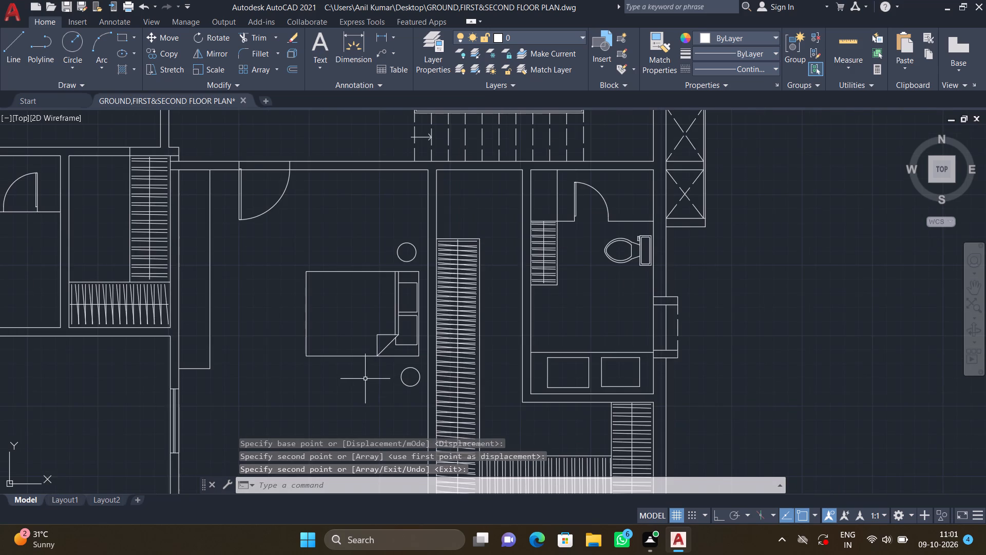
{"action": "middle_click_drag", "start_coordinate": [372, 368], "coordinate": [478, 316]}
{"action": "scroll", "coordinate": [420, 341], "scroll_direction": "down", "scroll_amount": 1}
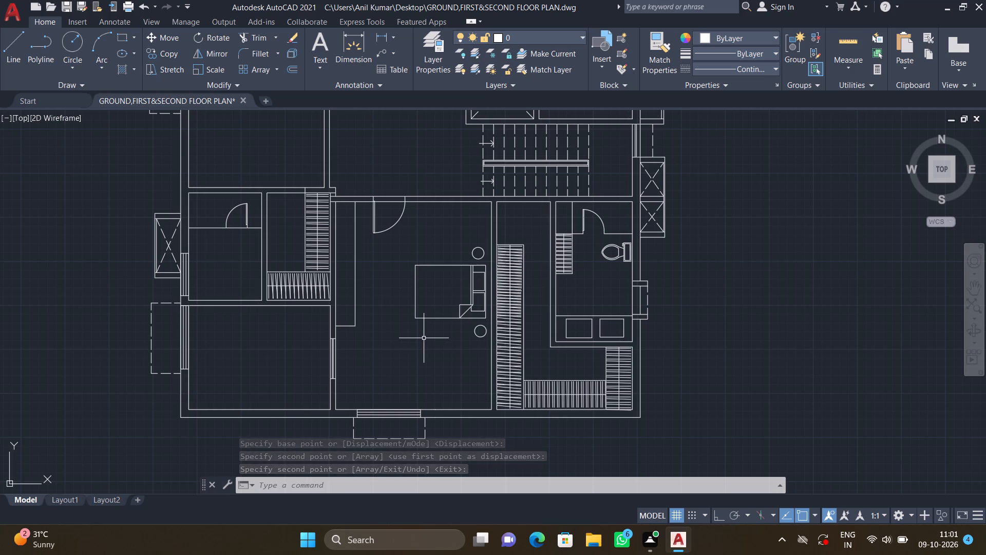
{"action": "key", "text": "c"}
{"action": "key", "text": "Return"}
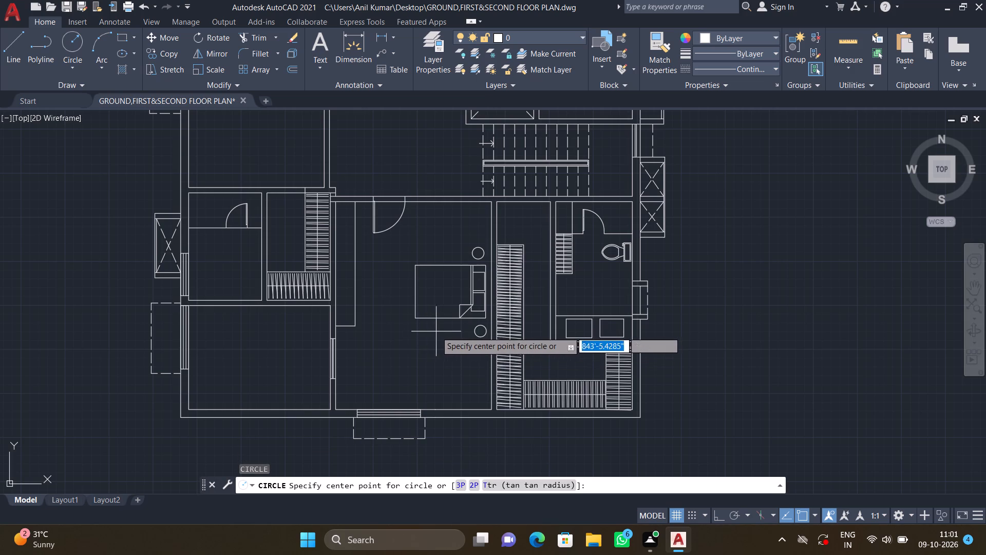
{"action": "scroll", "coordinate": [436, 331], "scroll_direction": "up", "scroll_amount": 2}
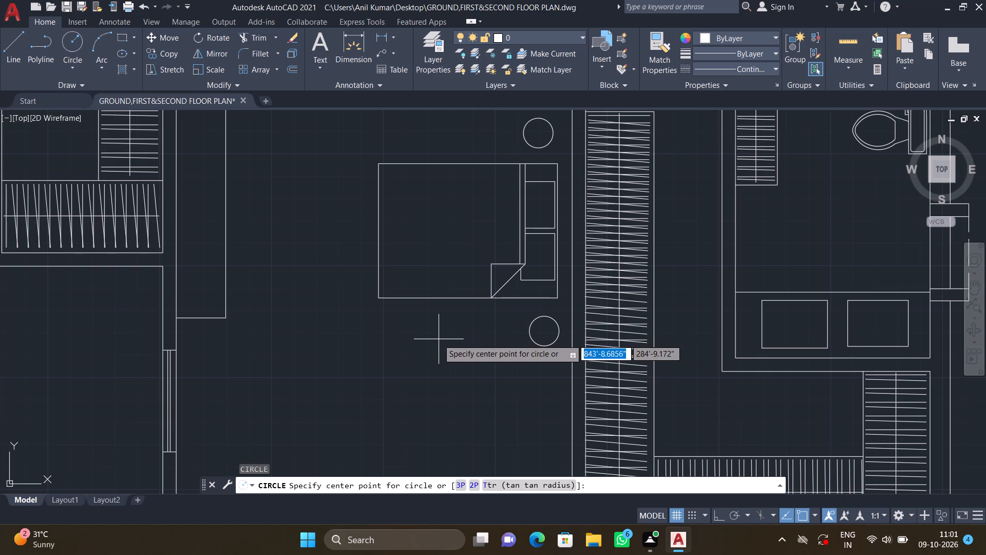
{"action": "left_click", "coordinate": [437, 341]}
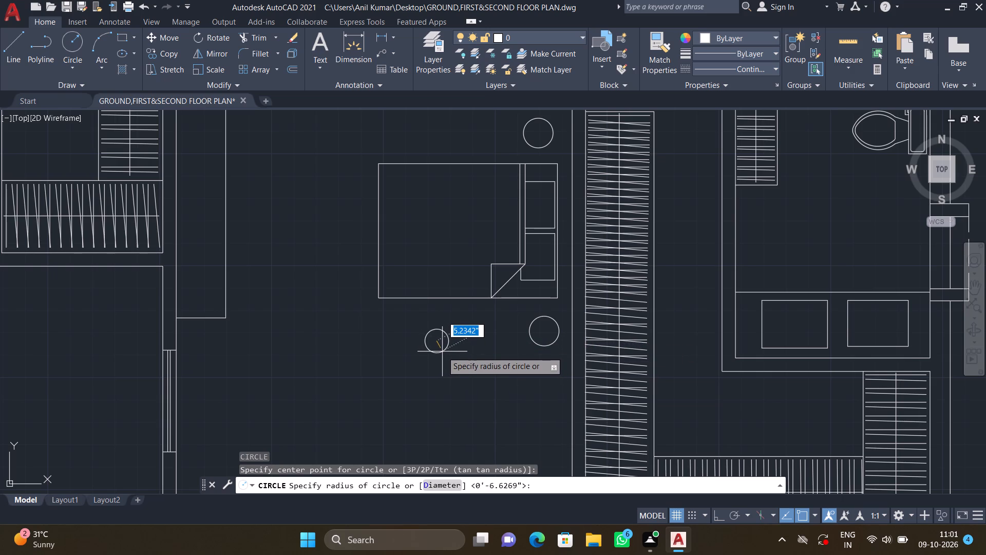
{"action": "left_click", "coordinate": [447, 357]}
Copy the loose rotated armchair by its backrest into the lower-middle bedroom, just below and left of the larger round side table.
{"action": "scroll", "coordinate": [382, 351], "scroll_direction": "down", "scroll_amount": 4}
{"action": "middle_click_drag", "start_coordinate": [326, 361], "coordinate": [424, 354]}
{"action": "scroll", "coordinate": [423, 353], "scroll_direction": "down", "scroll_amount": 3}
{"action": "middle_click_drag", "start_coordinate": [283, 325], "coordinate": [388, 333]}
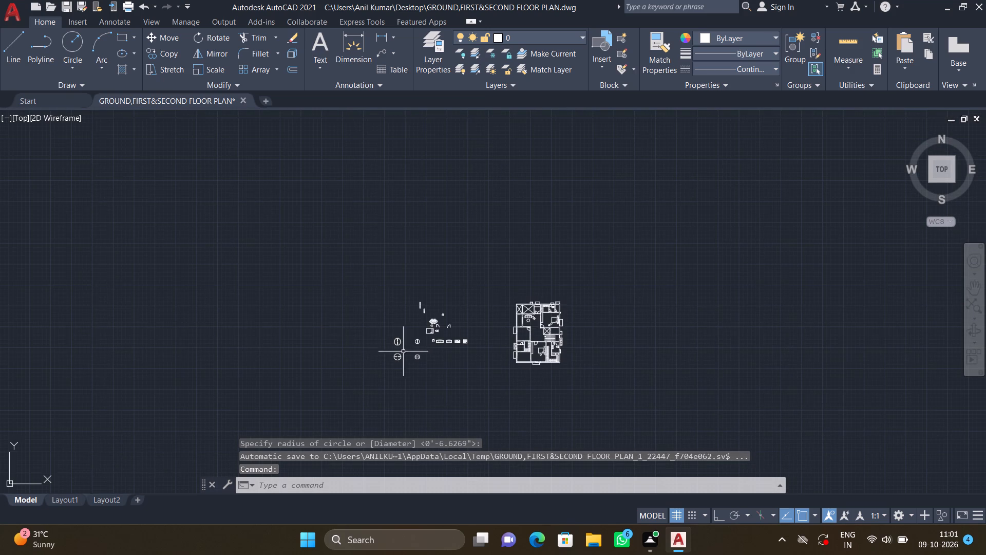
{"action": "scroll", "coordinate": [425, 332], "scroll_direction": "up", "scroll_amount": 2}
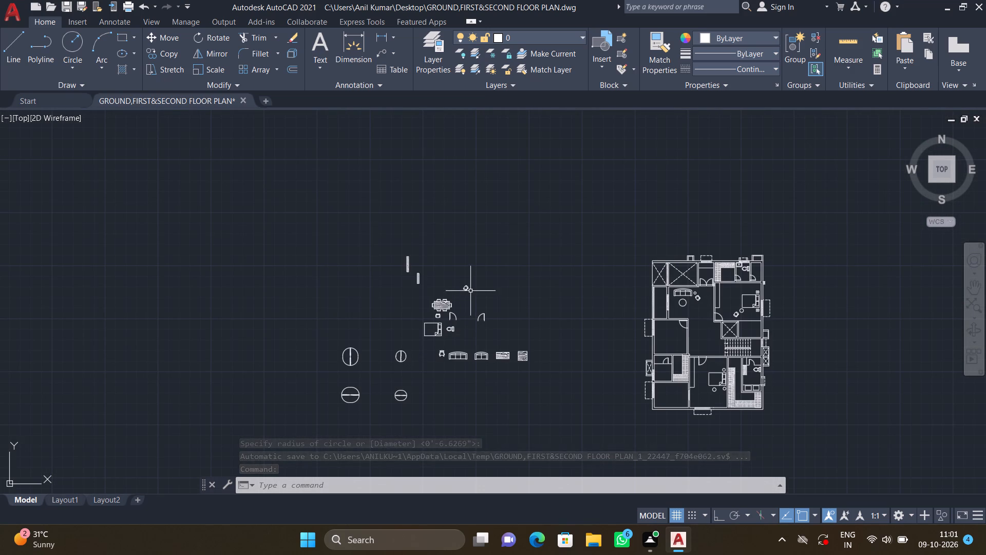
{"action": "middle_click_drag", "start_coordinate": [470, 290], "coordinate": [451, 302]}
{"action": "scroll", "coordinate": [458, 295], "scroll_direction": "up", "scroll_amount": 5}
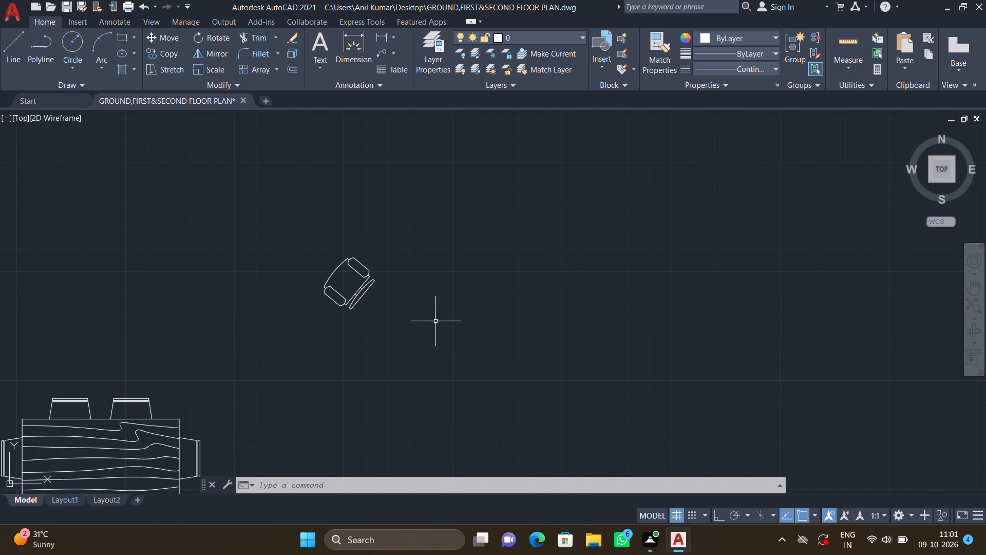
{"action": "key", "text": "c"}
{"action": "key", "text": "o"}
{"action": "key", "text": "Return"}
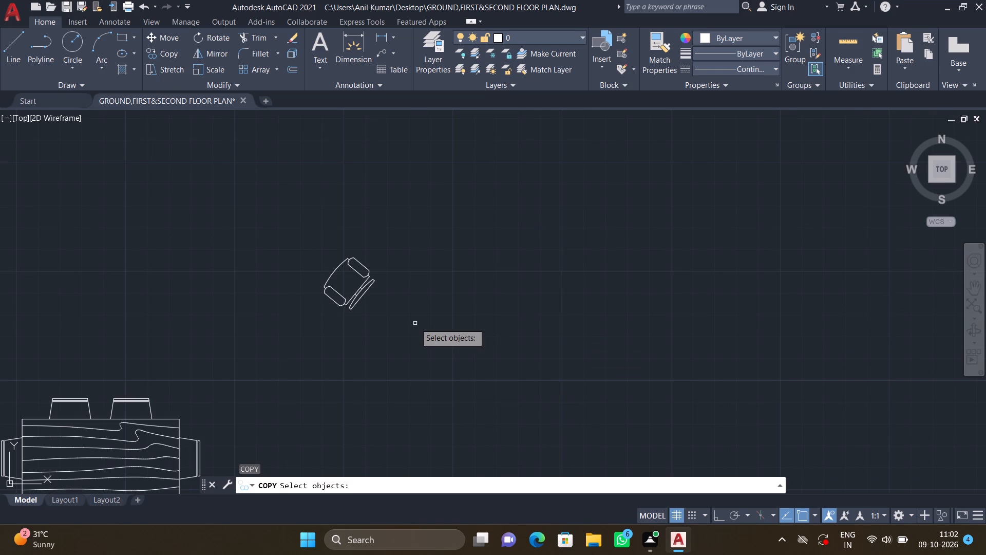
{"action": "left_click_drag", "start_coordinate": [411, 323], "coordinate": [241, 255]}
{"action": "key", "text": "Return"}
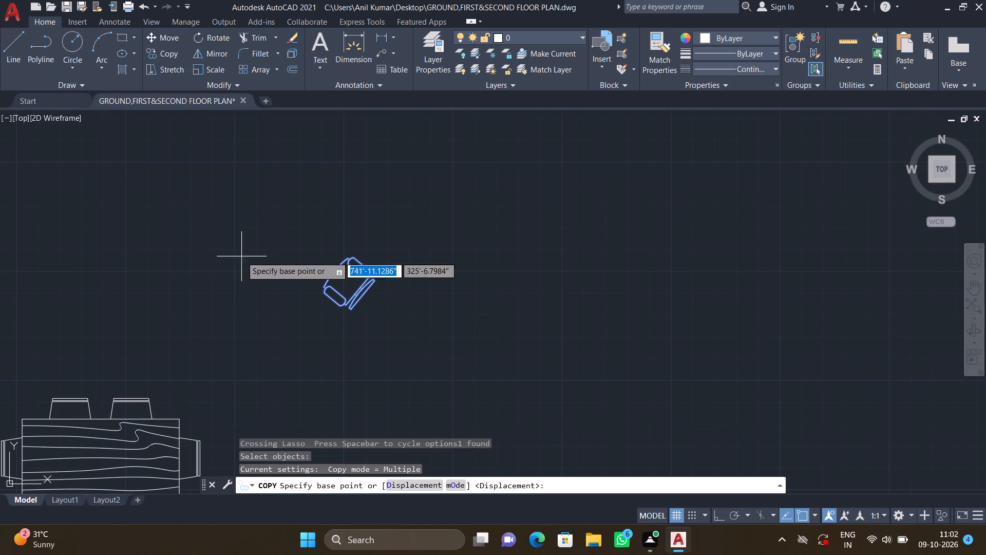
{"action": "double_click", "coordinate": [363, 296]}
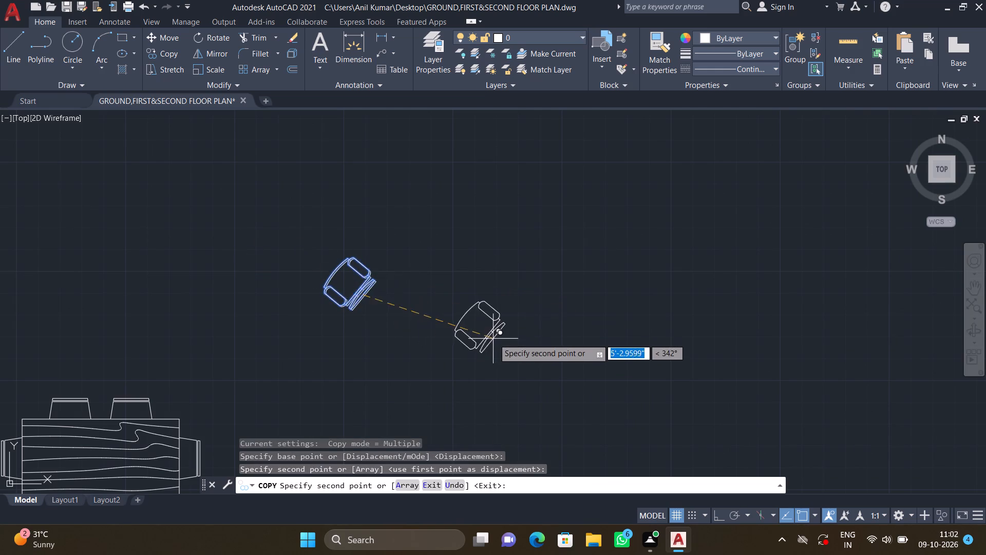
{"action": "scroll", "coordinate": [493, 338], "scroll_direction": "down", "scroll_amount": 4}
{"action": "middle_click_drag", "start_coordinate": [495, 345], "coordinate": [314, 275]}
{"action": "scroll", "coordinate": [307, 279], "scroll_direction": "down", "scroll_amount": 2}
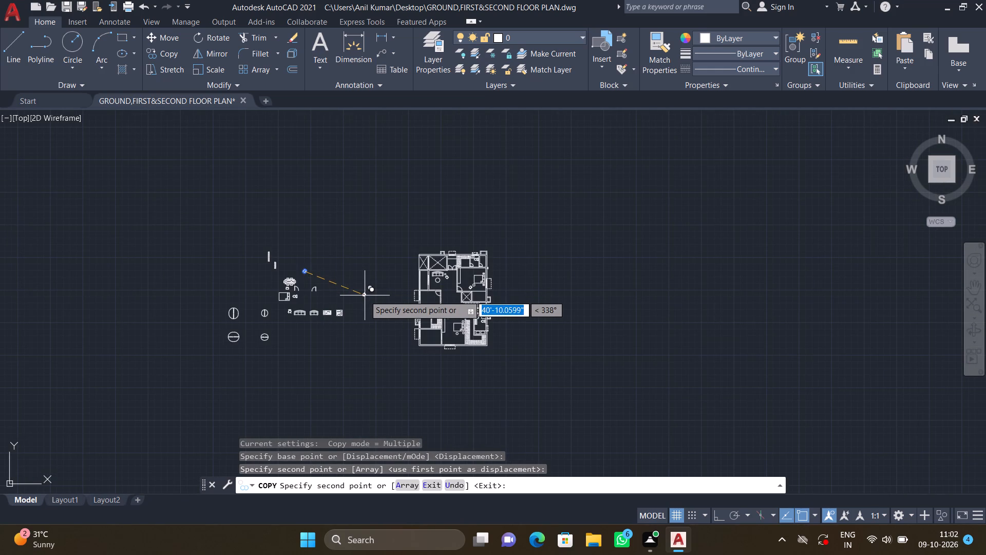
{"action": "scroll", "coordinate": [431, 329], "scroll_direction": "down", "scroll_amount": 1}
{"action": "scroll", "coordinate": [424, 346], "scroll_direction": "up", "scroll_amount": 1}
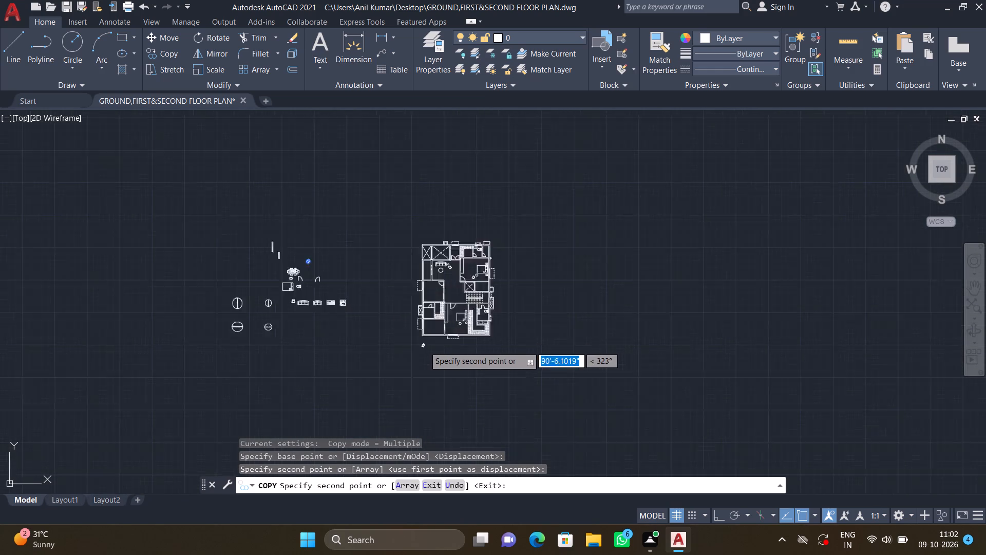
{"action": "scroll", "coordinate": [425, 346], "scroll_direction": "up", "scroll_amount": 2}
{"action": "middle_click_drag", "start_coordinate": [464, 311], "coordinate": [373, 322]}
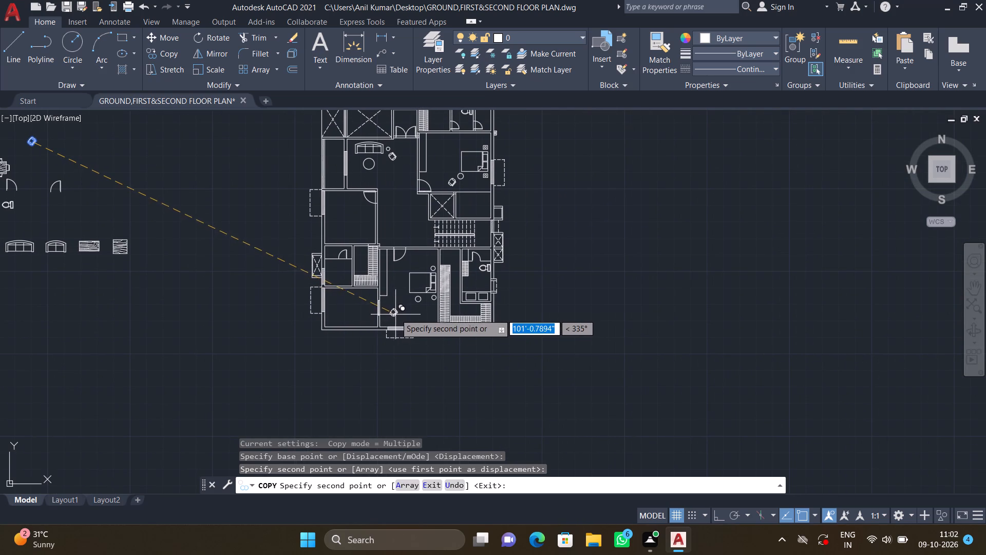
{"action": "scroll", "coordinate": [411, 310], "scroll_direction": "up", "scroll_amount": 3}
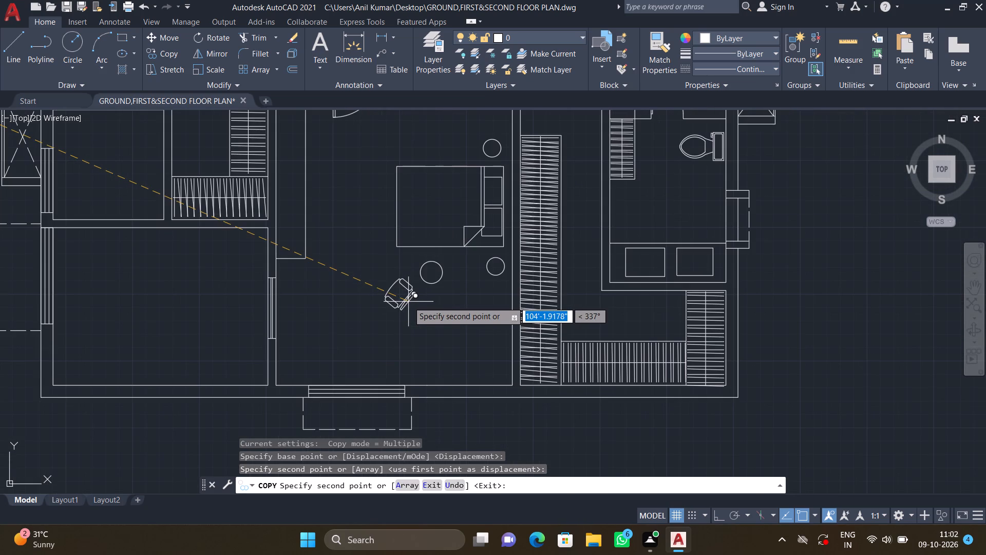
{"action": "scroll", "coordinate": [409, 300], "scroll_direction": "up", "scroll_amount": 1}
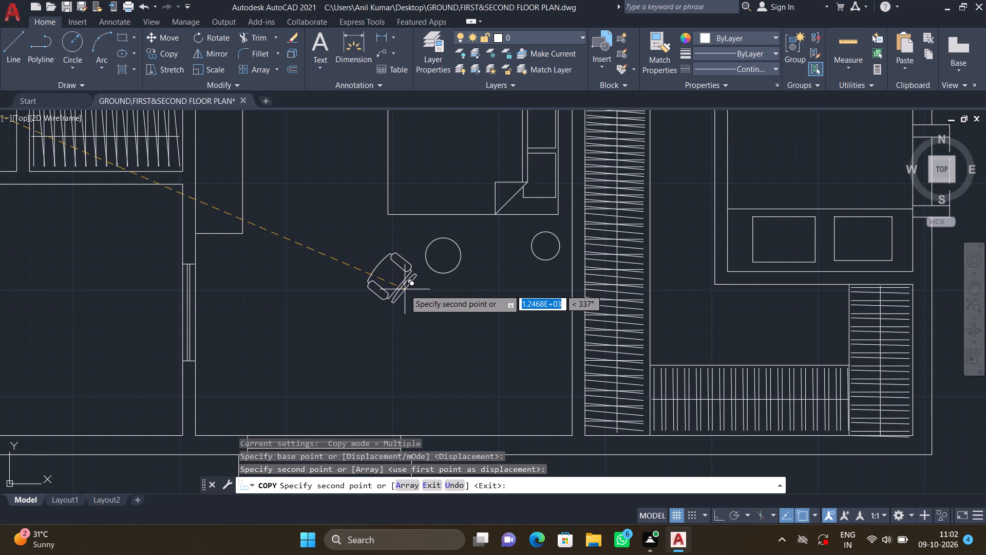
{"action": "left_click", "coordinate": [405, 289]}
{"action": "key", "text": "Return"}
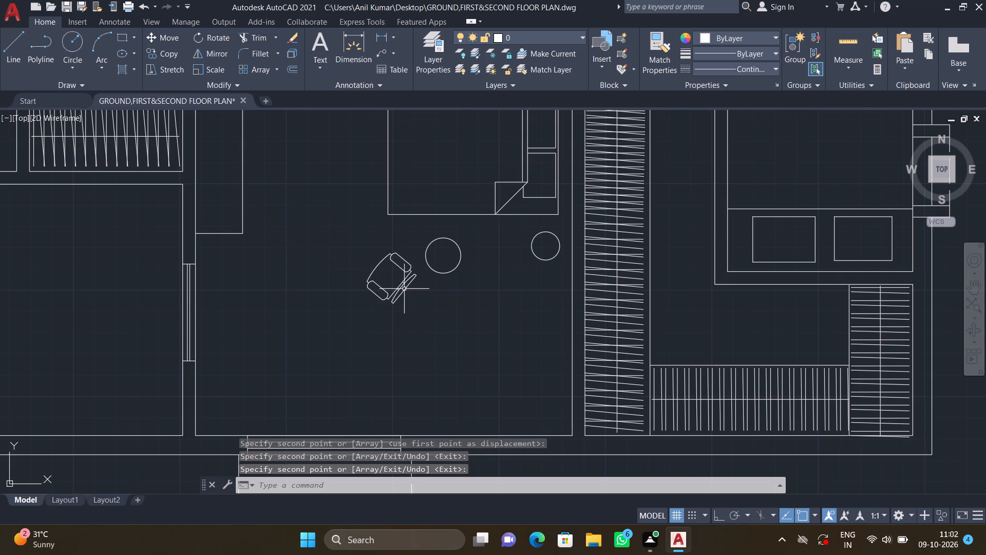
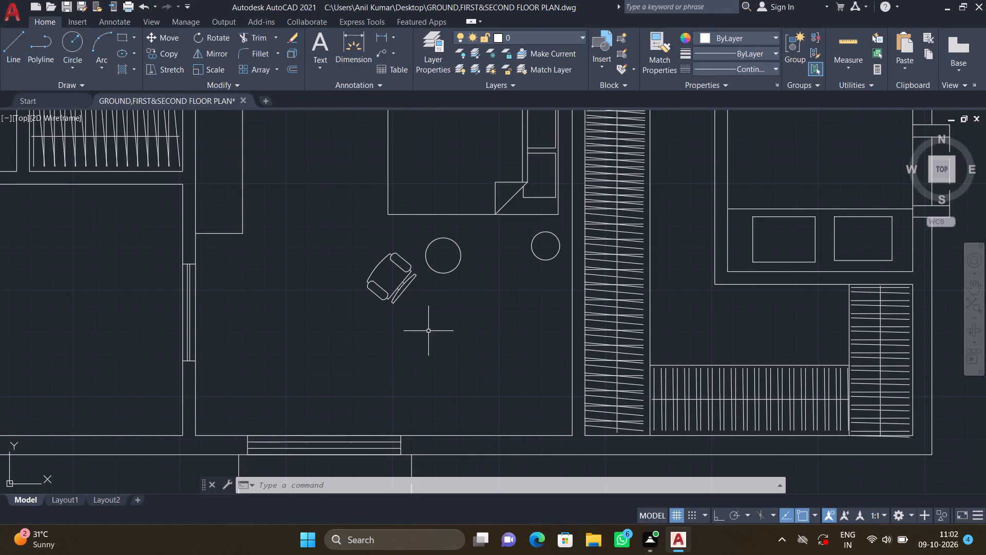
Locate the loose armchair symbol in the furniture set beside the floor plan.
{"action": "scroll", "coordinate": [403, 341], "scroll_direction": "down", "scroll_amount": 2}
{"action": "middle_click_drag", "start_coordinate": [310, 363], "coordinate": [324, 359]}
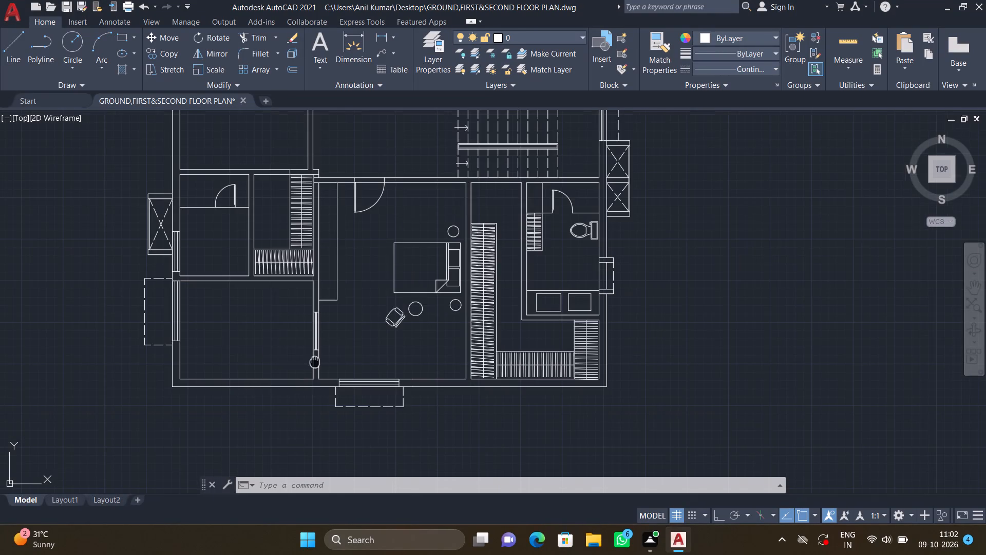
{"action": "middle_click_drag", "start_coordinate": [324, 359], "coordinate": [396, 349]}
{"action": "middle_click_drag", "start_coordinate": [320, 337], "coordinate": [411, 356]}
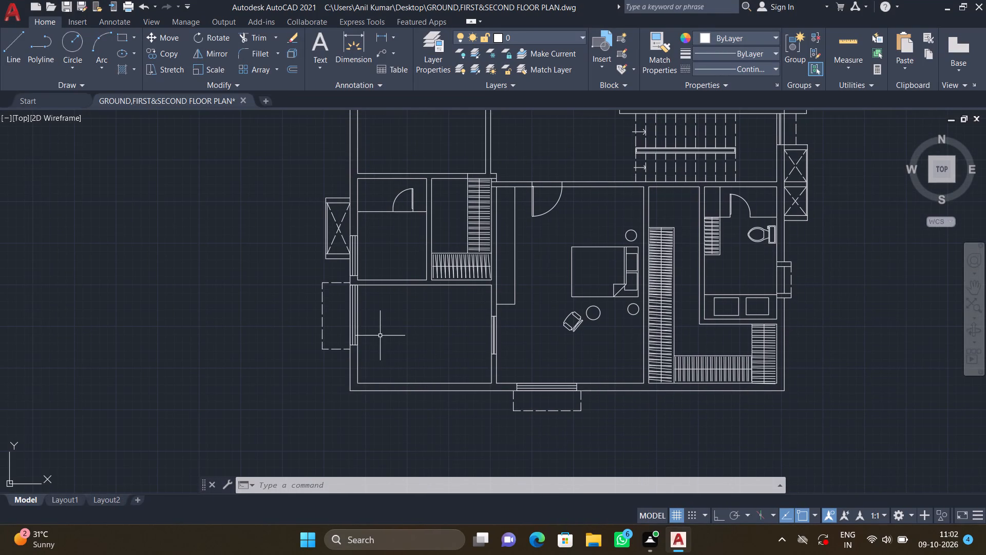
{"action": "middle_click_drag", "start_coordinate": [384, 336], "coordinate": [444, 397]}
{"action": "scroll", "coordinate": [400, 372], "scroll_direction": "down", "scroll_amount": 2}
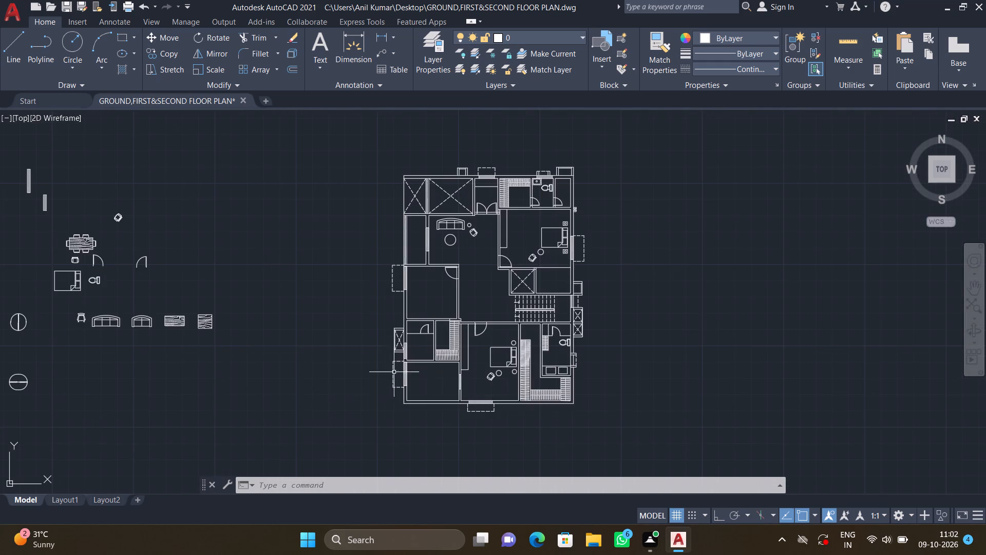
{"action": "middle_click_drag", "start_coordinate": [276, 356], "coordinate": [442, 397]}
{"action": "middle_click_drag", "start_coordinate": [303, 326], "coordinate": [405, 368]}
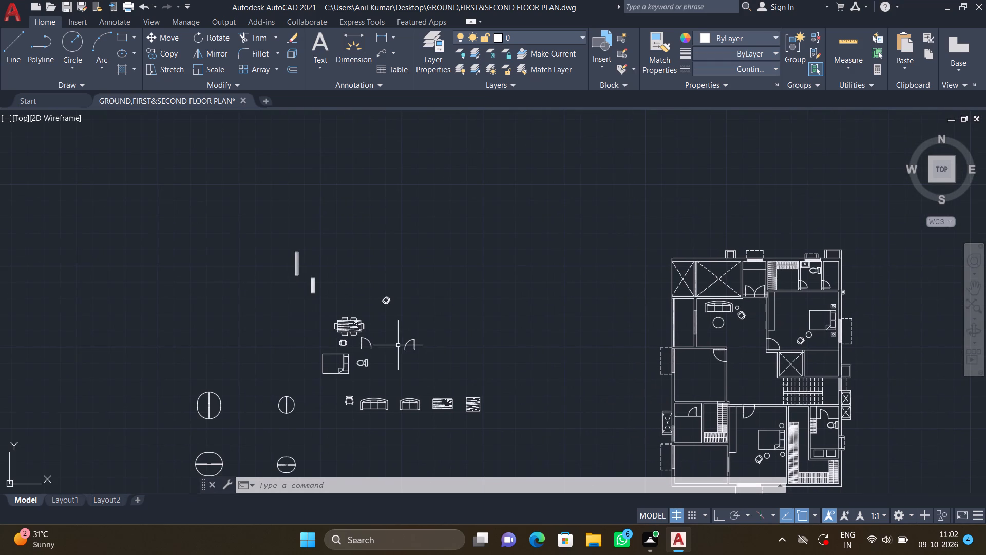
{"action": "scroll", "coordinate": [386, 305], "scroll_direction": "up", "scroll_amount": 4}
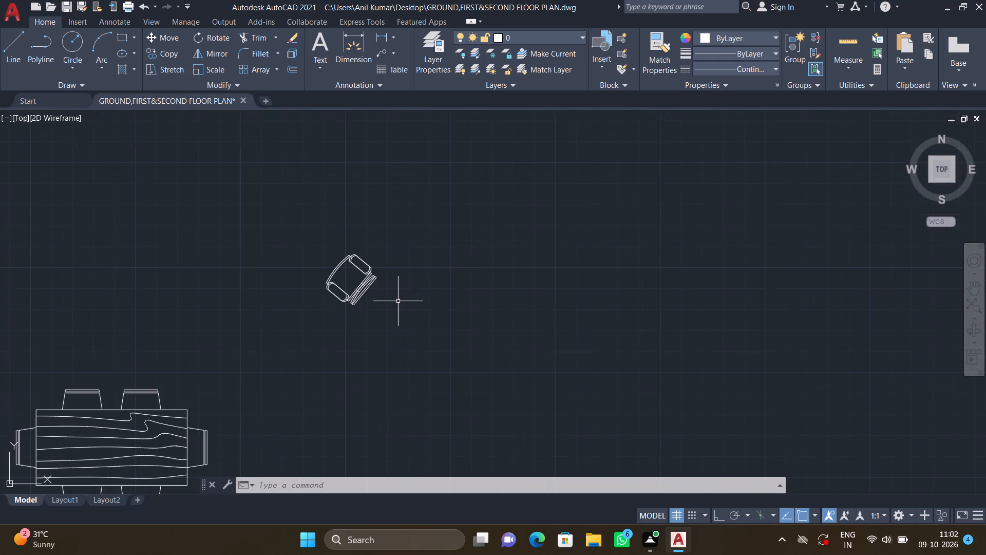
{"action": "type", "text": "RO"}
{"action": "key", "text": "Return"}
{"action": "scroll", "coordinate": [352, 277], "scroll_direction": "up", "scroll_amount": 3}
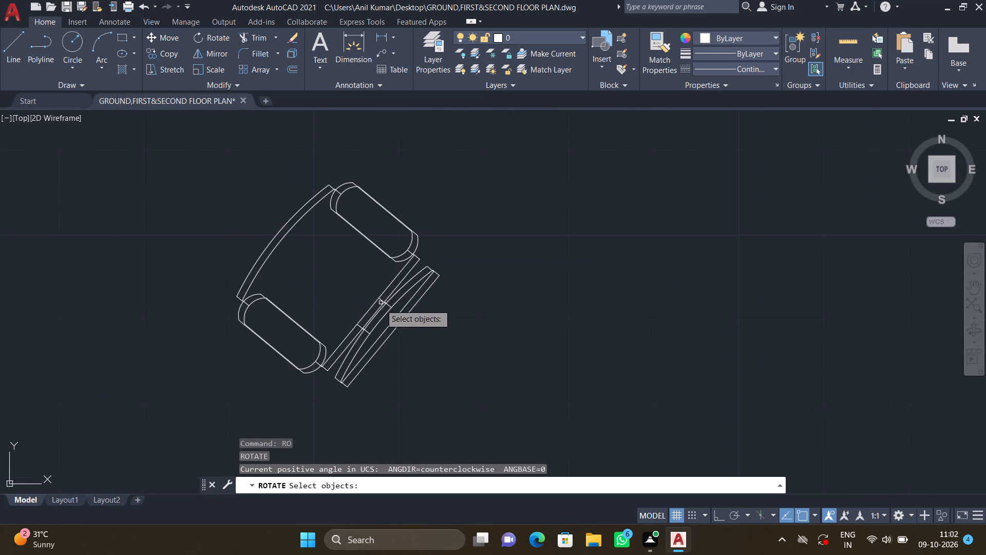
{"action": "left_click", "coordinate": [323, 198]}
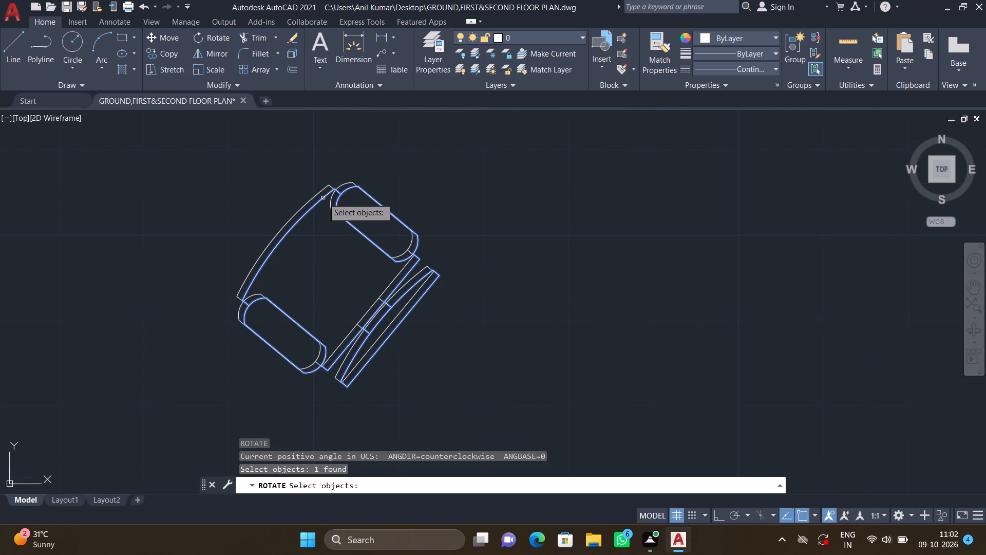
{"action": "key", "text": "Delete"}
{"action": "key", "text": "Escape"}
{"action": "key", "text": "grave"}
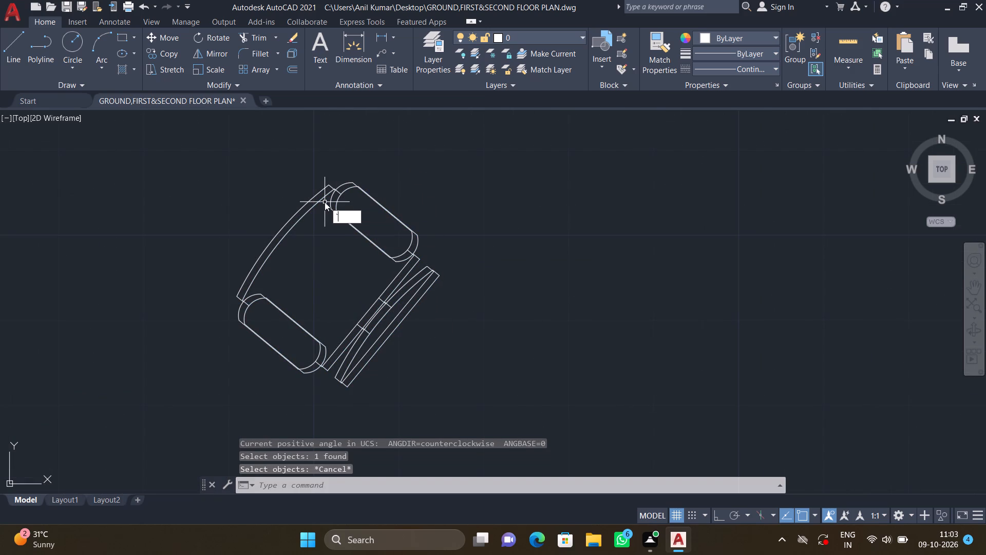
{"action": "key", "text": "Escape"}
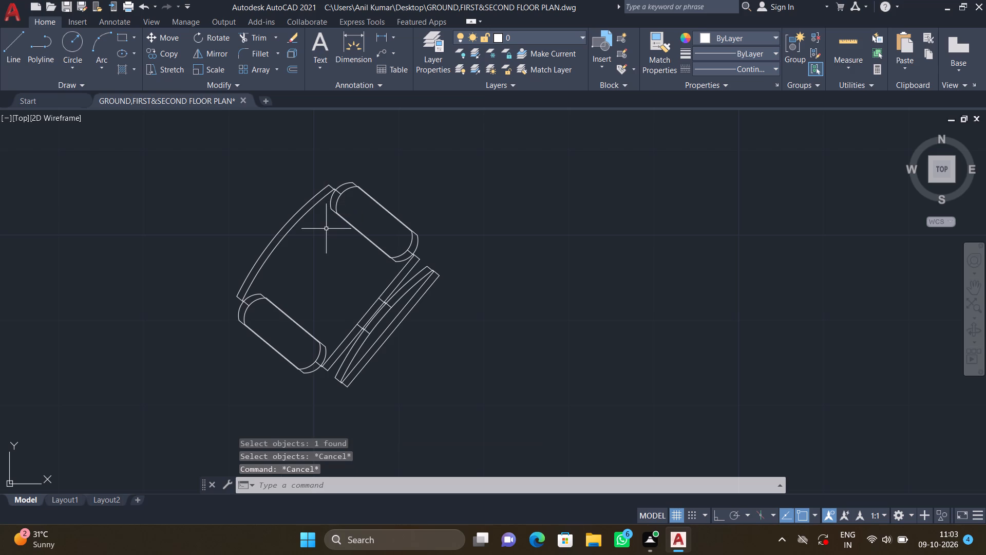
Delete the duplicate armchair symbol overlapping the loose armchair in the furniture set.
{"action": "left_click", "coordinate": [318, 203]}
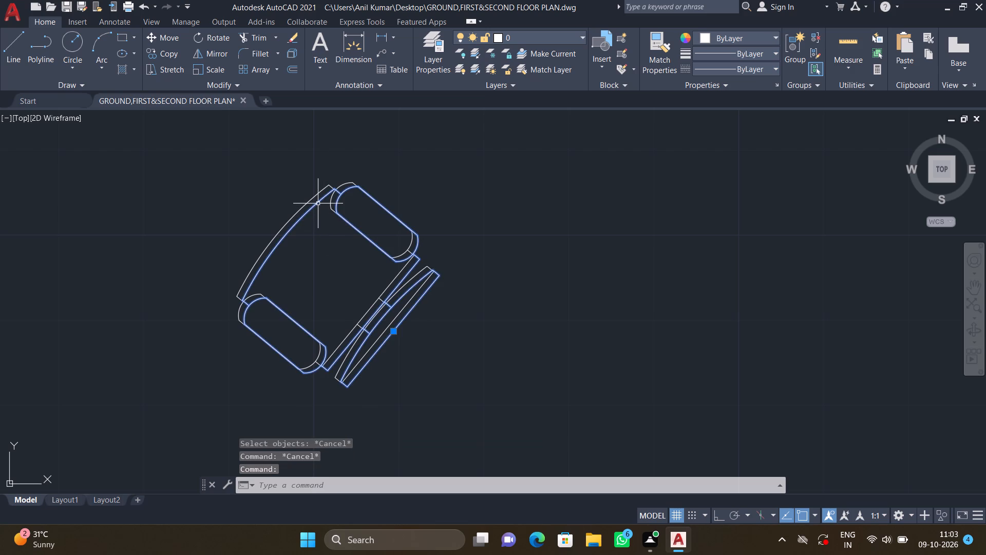
{"action": "key", "text": "Delete"}
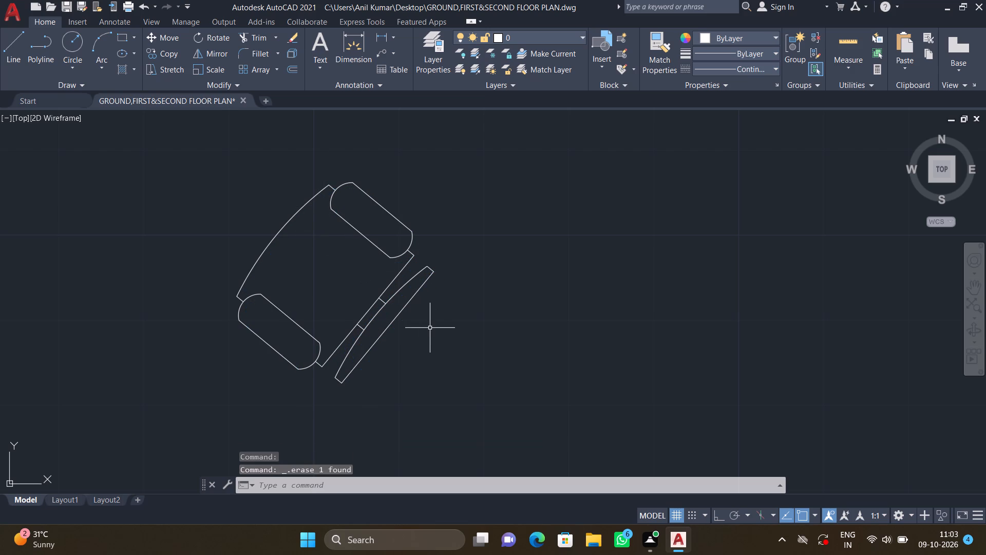
Rotate the loose armchair freehand about the midpoint of its backrest's outer edge until it faces south-southeast.
{"action": "type", "text": "RO"}
{"action": "key", "text": "Return"}
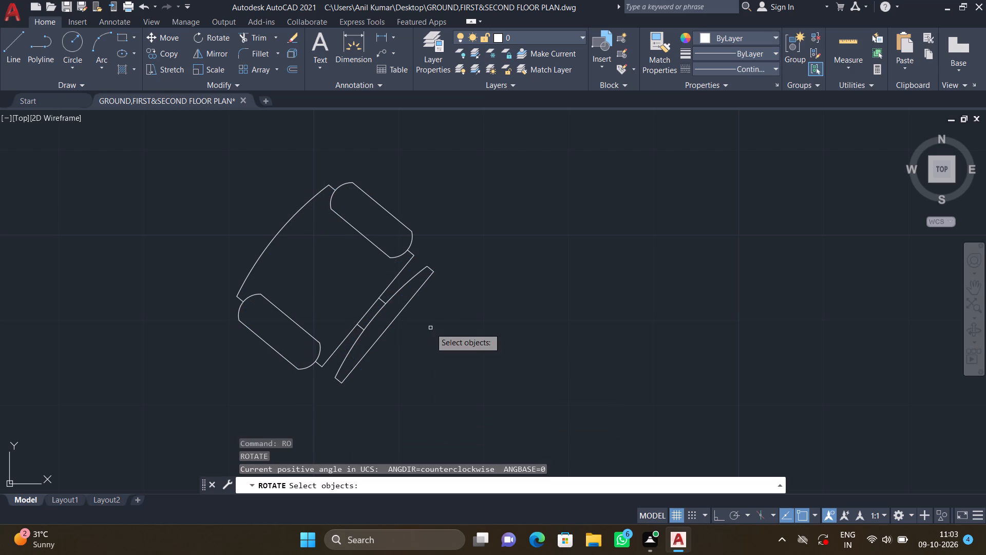
{"action": "left_click", "coordinate": [408, 301]}
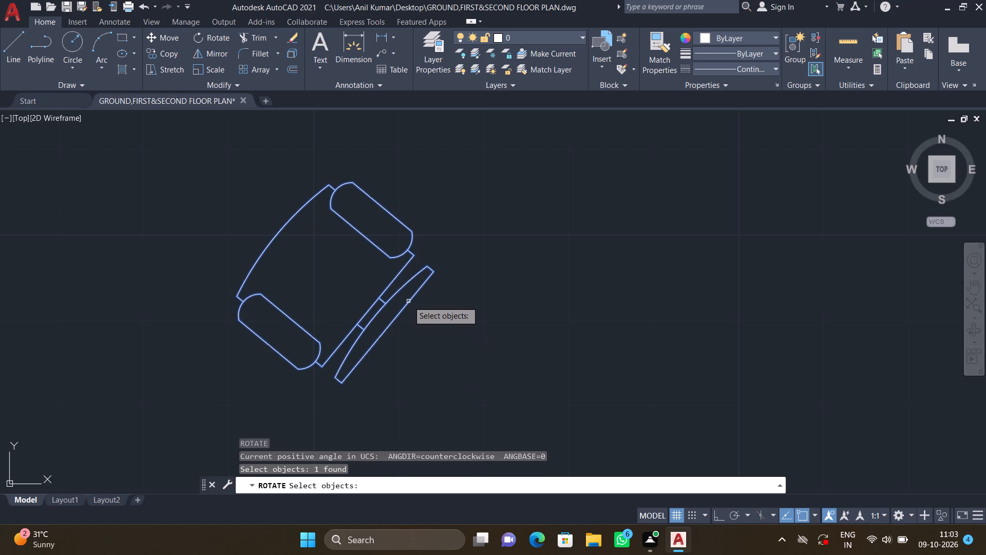
{"action": "key", "text": "Return"}
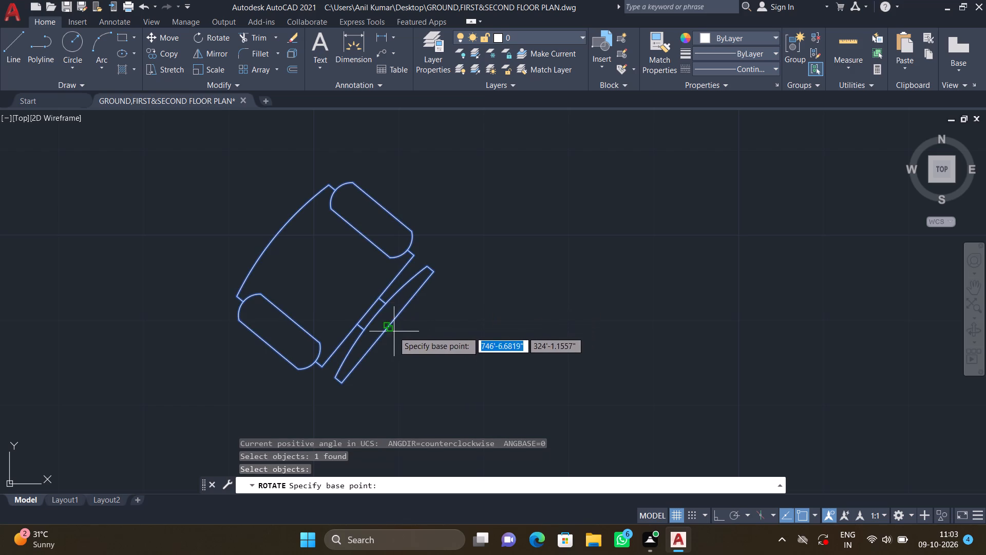
{"action": "left_click", "coordinate": [392, 324]}
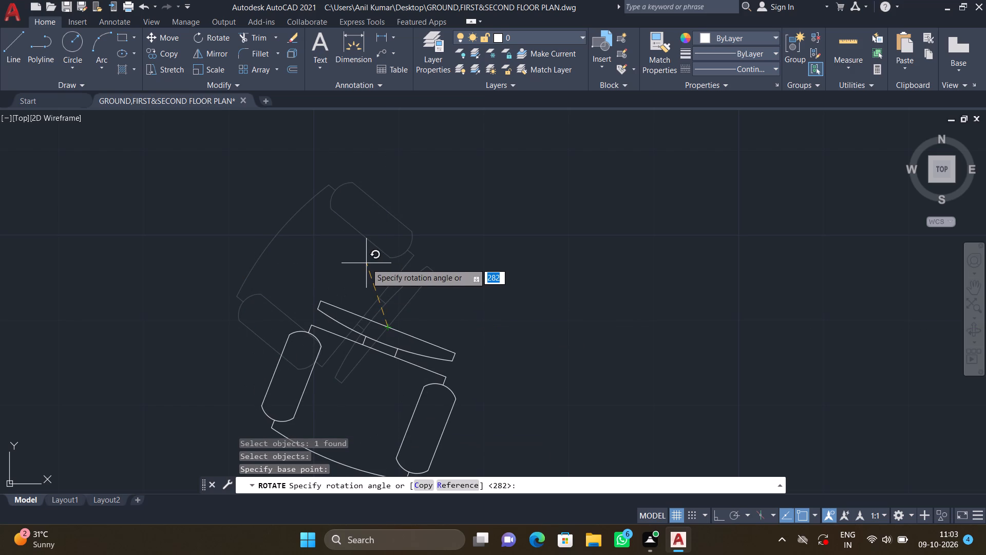
{"action": "left_click", "coordinate": [346, 310]}
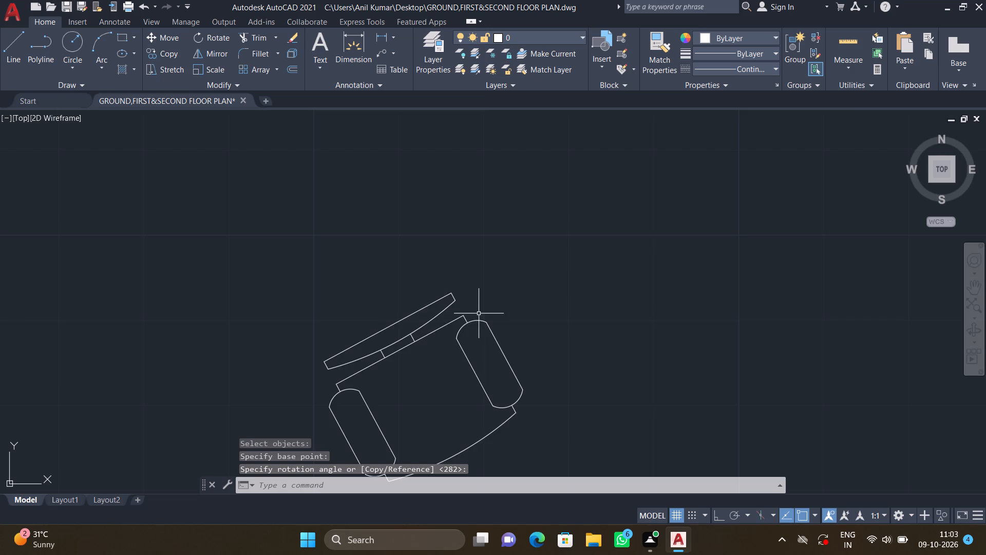
Copy the rotated armchair by its backrest midpoint into the plan's empty southwest room, near the west window.
{"action": "scroll", "coordinate": [479, 313], "scroll_direction": "down", "scroll_amount": 3}
{"action": "middle_click_drag", "start_coordinate": [465, 346], "coordinate": [439, 325]}
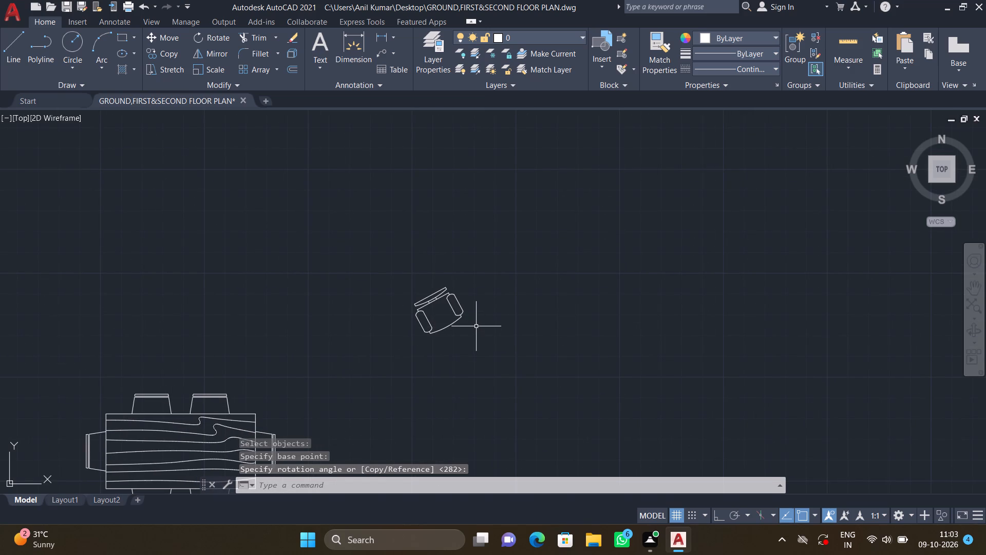
{"action": "key", "text": "c"}
{"action": "key", "text": "o"}
{"action": "key", "text": "Return"}
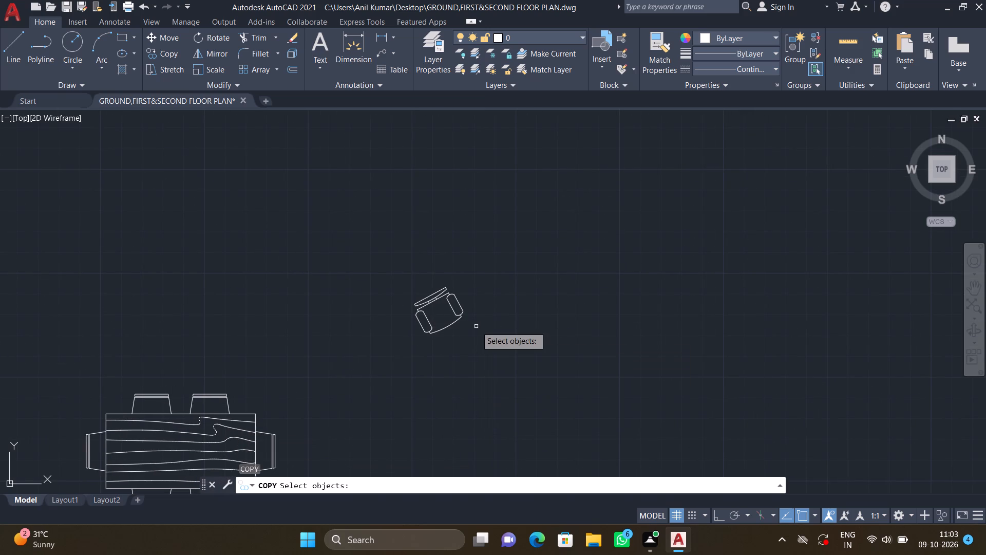
{"action": "left_click", "coordinate": [444, 327]}
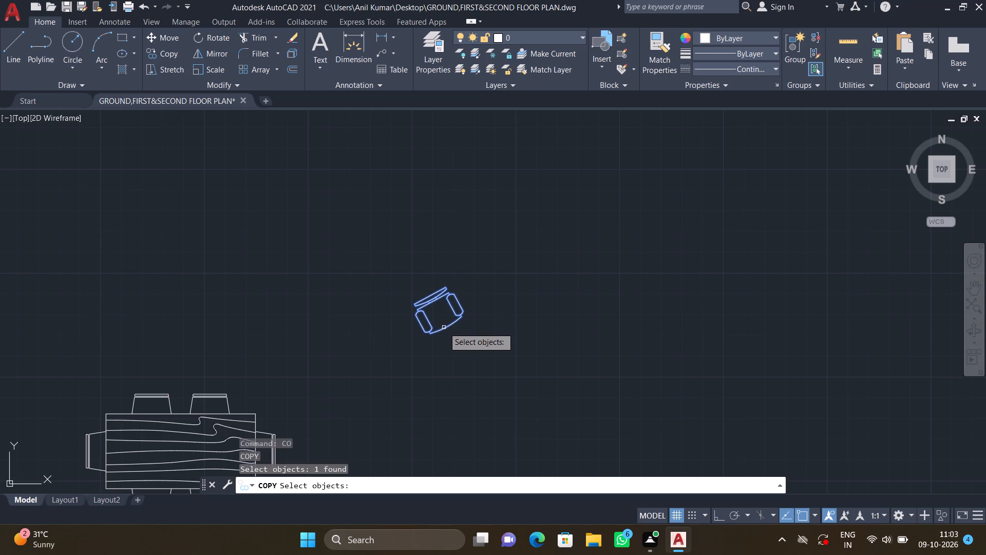
{"action": "key", "text": "Return"}
{"action": "scroll", "coordinate": [432, 289], "scroll_direction": "up", "scroll_amount": 1}
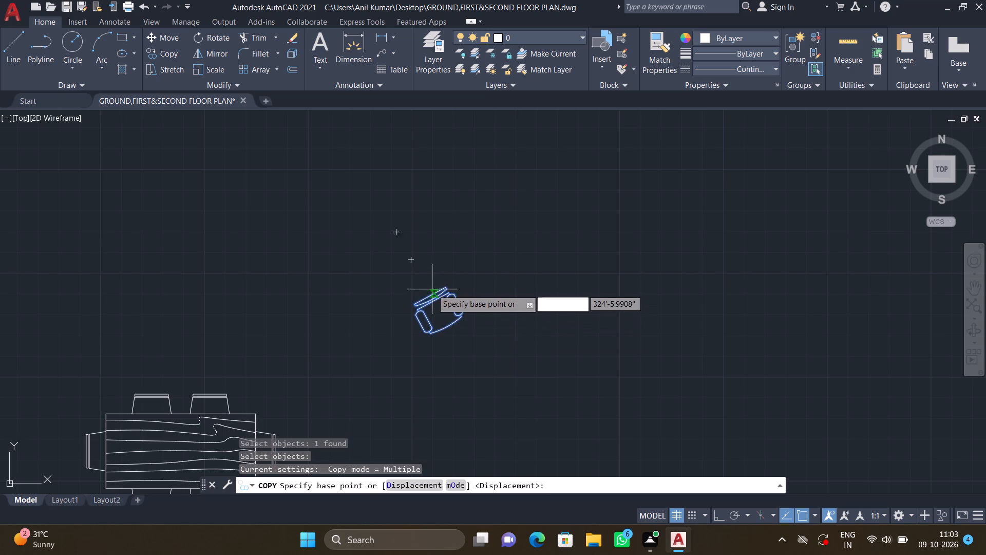
{"action": "scroll", "coordinate": [432, 289], "scroll_direction": "up", "scroll_amount": 1}
{"action": "double_click", "coordinate": [423, 303]}
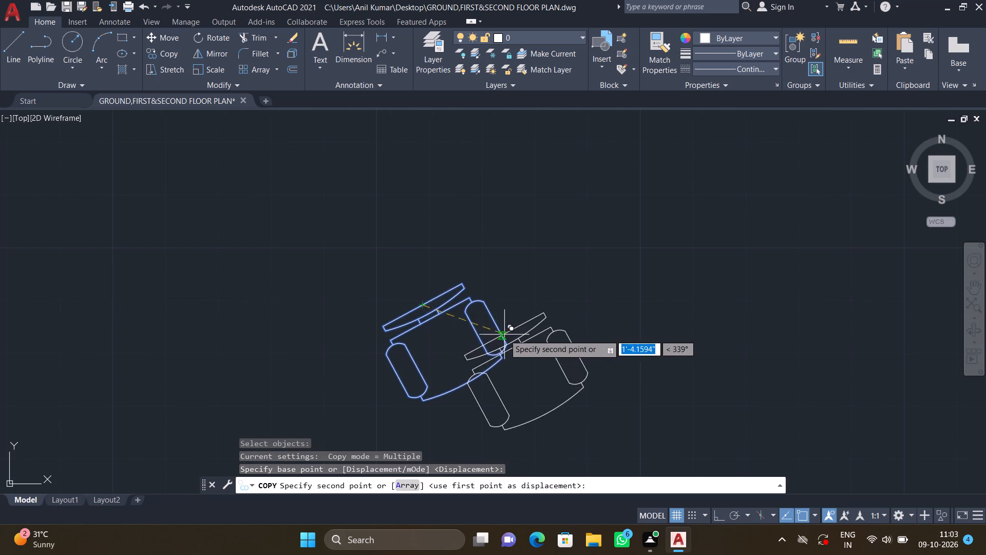
{"action": "scroll", "coordinate": [504, 335], "scroll_direction": "down", "scroll_amount": 4}
{"action": "middle_click_drag", "start_coordinate": [529, 371], "coordinate": [370, 271]}
{"action": "scroll", "coordinate": [349, 266], "scroll_direction": "down", "scroll_amount": 4}
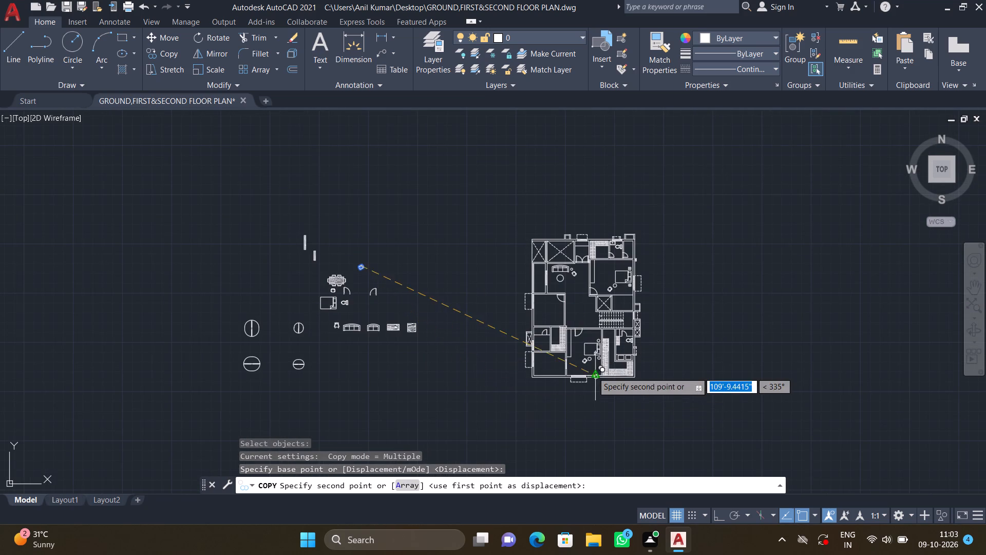
{"action": "scroll", "coordinate": [592, 372], "scroll_direction": "up", "scroll_amount": 5}
{"action": "scroll", "coordinate": [558, 355], "scroll_direction": "down", "scroll_amount": 1}
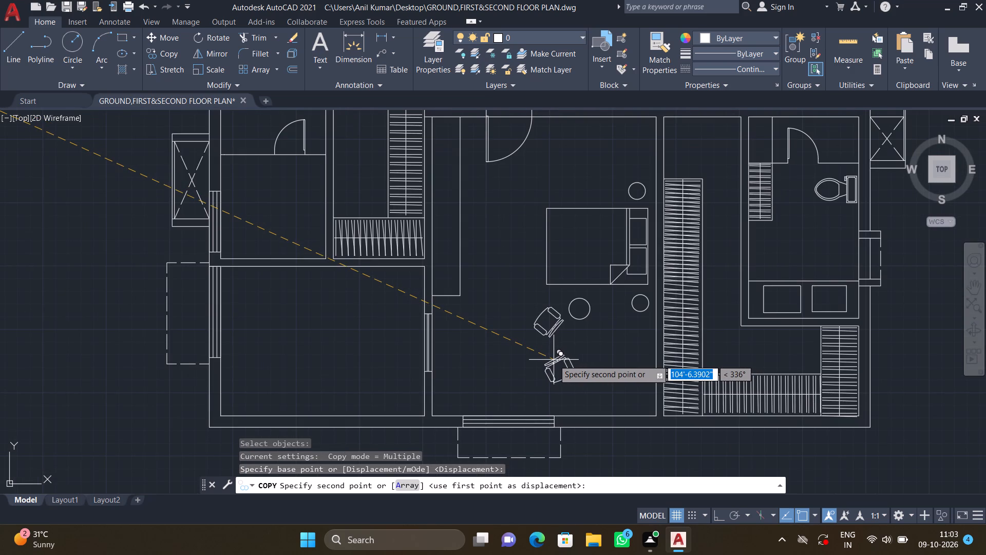
{"action": "middle_click_drag", "start_coordinate": [286, 349], "coordinate": [391, 385]}
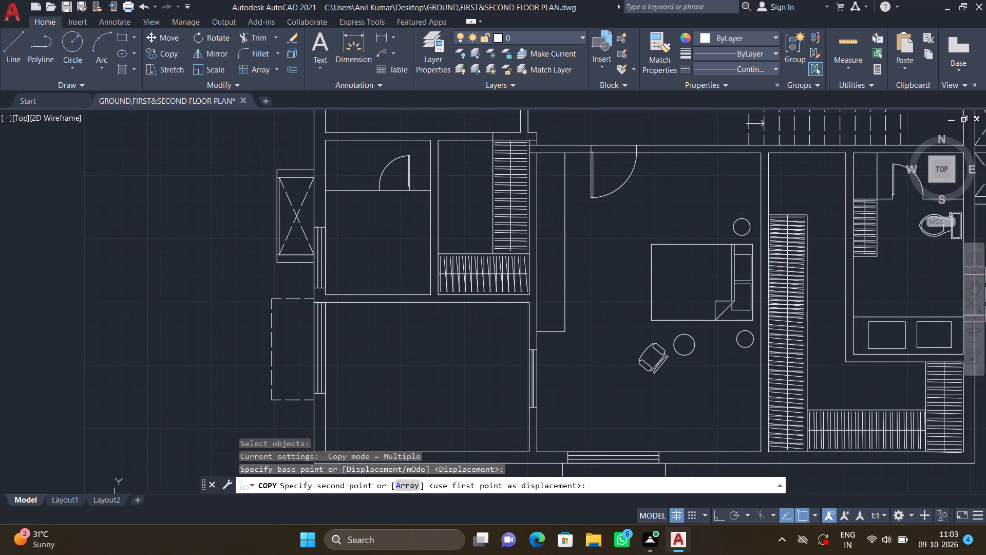
{"action": "scroll", "coordinate": [368, 350], "scroll_direction": "up", "scroll_amount": 1}
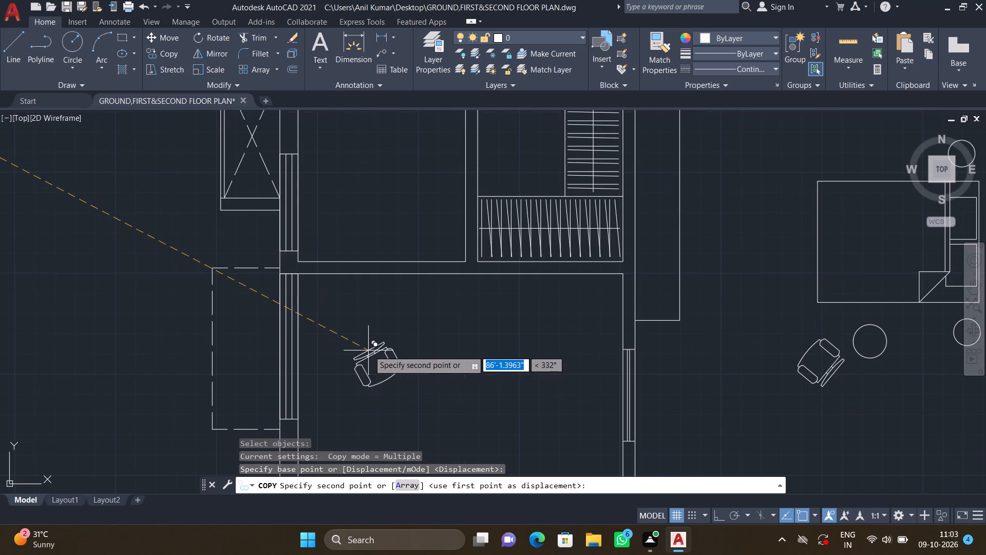
{"action": "scroll", "coordinate": [383, 343], "scroll_direction": "up", "scroll_amount": 1}
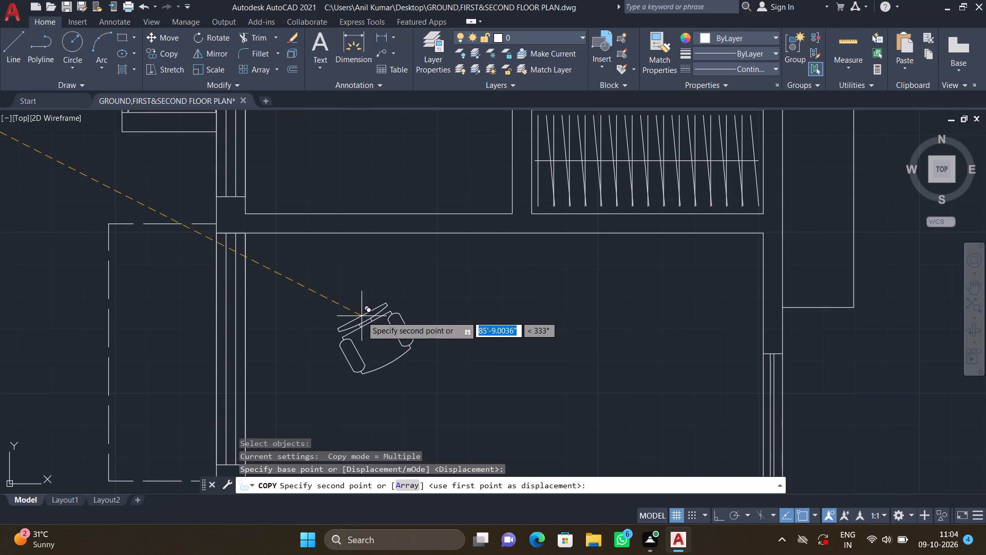
{"action": "left_click", "coordinate": [362, 317]}
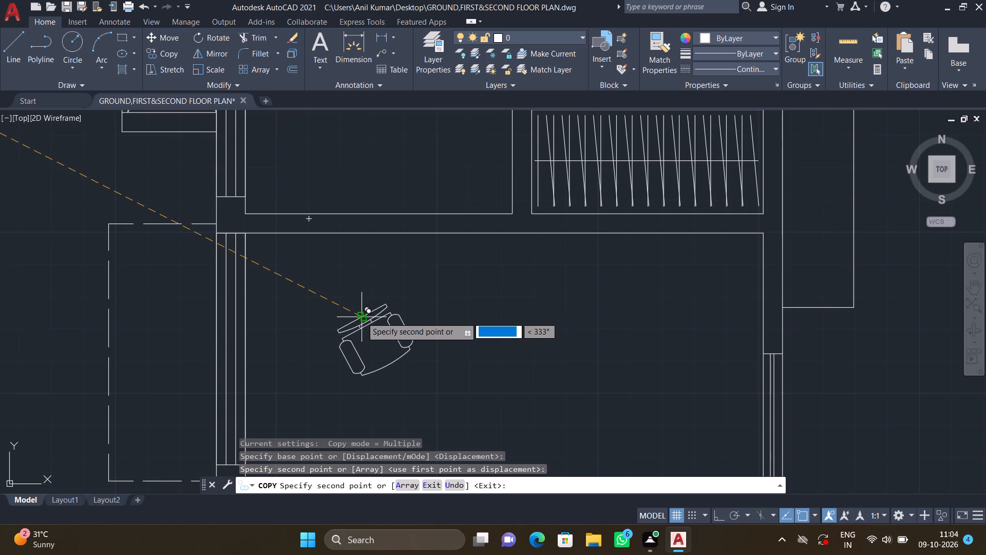
{"action": "key", "text": "Return"}
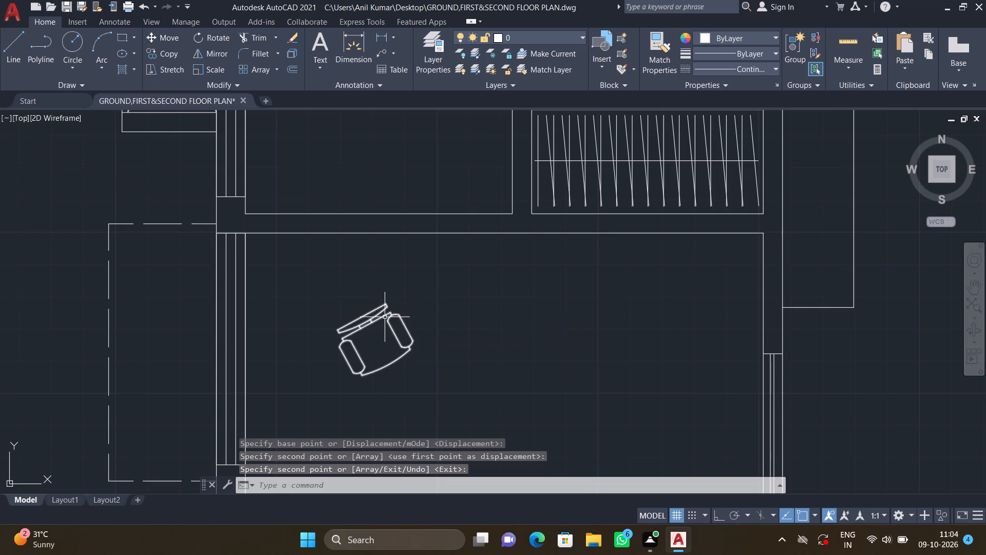
Rotate the loose armchair in the furniture set freehand about its backrest's outer-edge midpoint until it faces southwest.
{"action": "scroll", "coordinate": [384, 314], "scroll_direction": "down", "scroll_amount": 4}
{"action": "middle_click_drag", "start_coordinate": [238, 360], "coordinate": [367, 376]}
{"action": "scroll", "coordinate": [367, 376], "scroll_direction": "down", "scroll_amount": 3}
{"action": "middle_click_drag", "start_coordinate": [248, 351], "coordinate": [359, 384]}
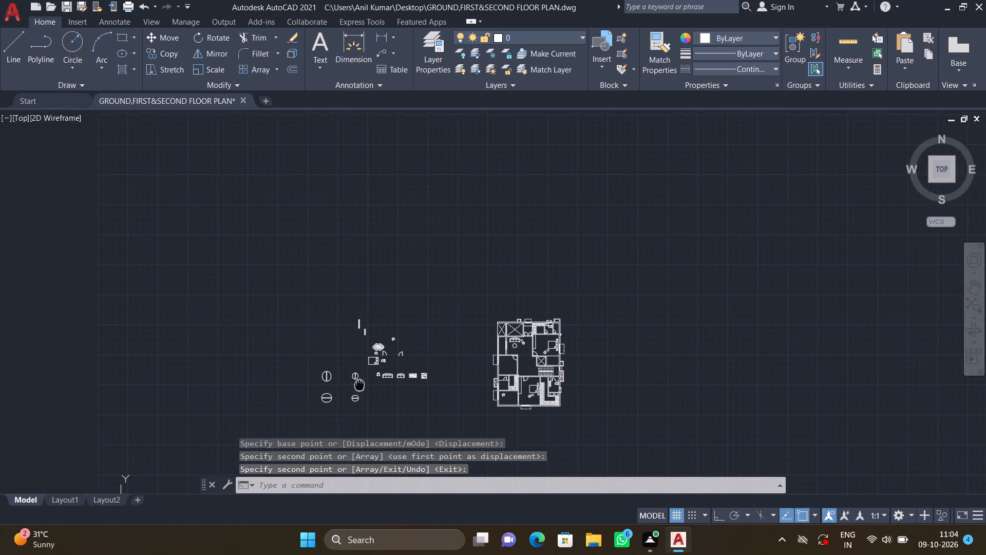
{"action": "scroll", "coordinate": [378, 349], "scroll_direction": "up", "scroll_amount": 3}
{"action": "scroll", "coordinate": [423, 316], "scroll_direction": "up", "scroll_amount": 3}
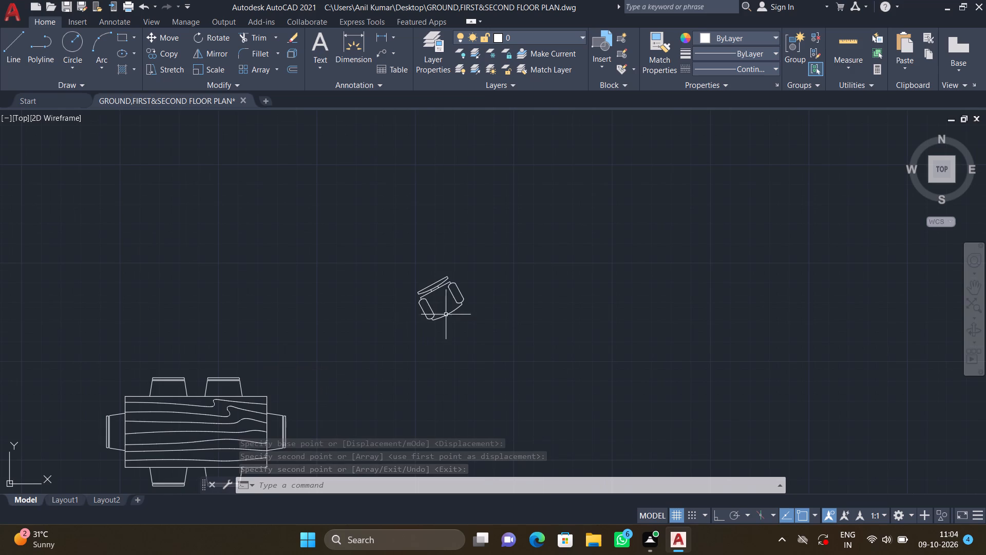
{"action": "middle_click_drag", "start_coordinate": [470, 307], "coordinate": [376, 331]}
{"action": "type", "text": "RO"}
{"action": "key", "text": "Return"}
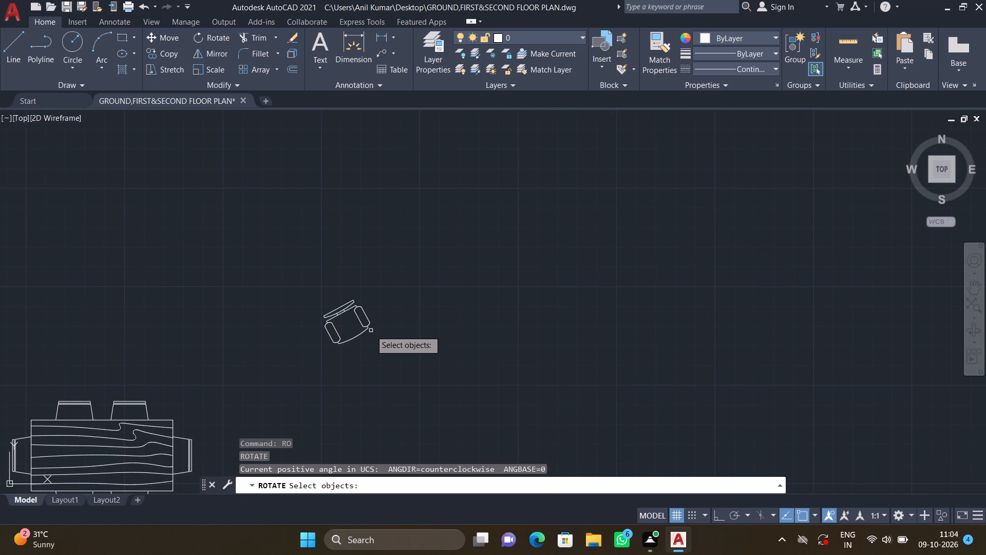
{"action": "left_click", "coordinate": [366, 328]}
{"action": "key", "text": "Return"}
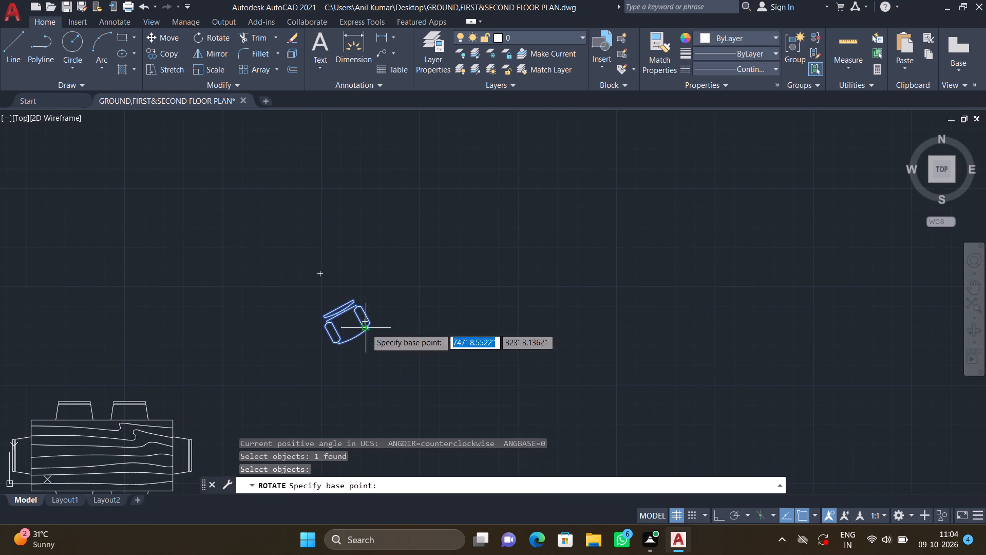
{"action": "scroll", "coordinate": [311, 308], "scroll_direction": "up", "scroll_amount": 1}
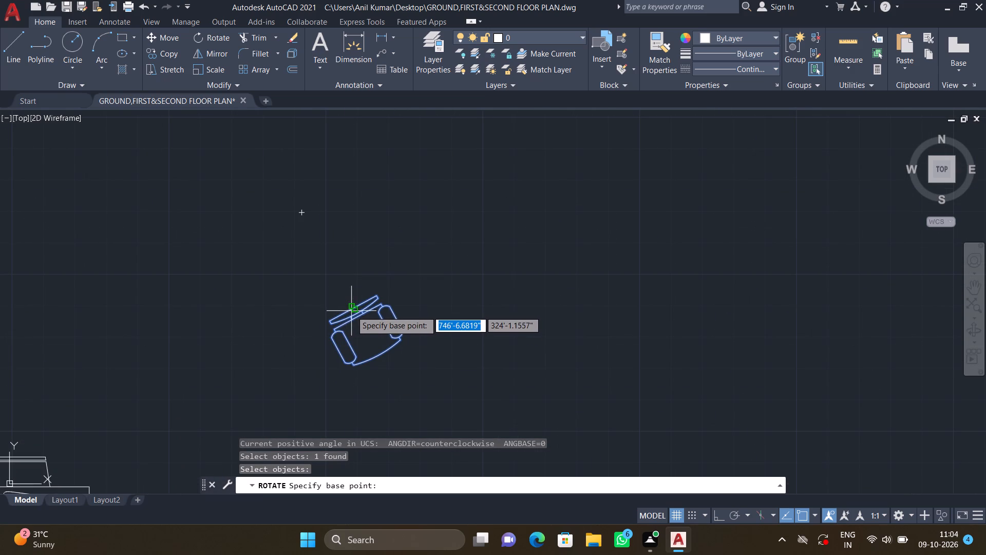
{"action": "left_click", "coordinate": [351, 309]}
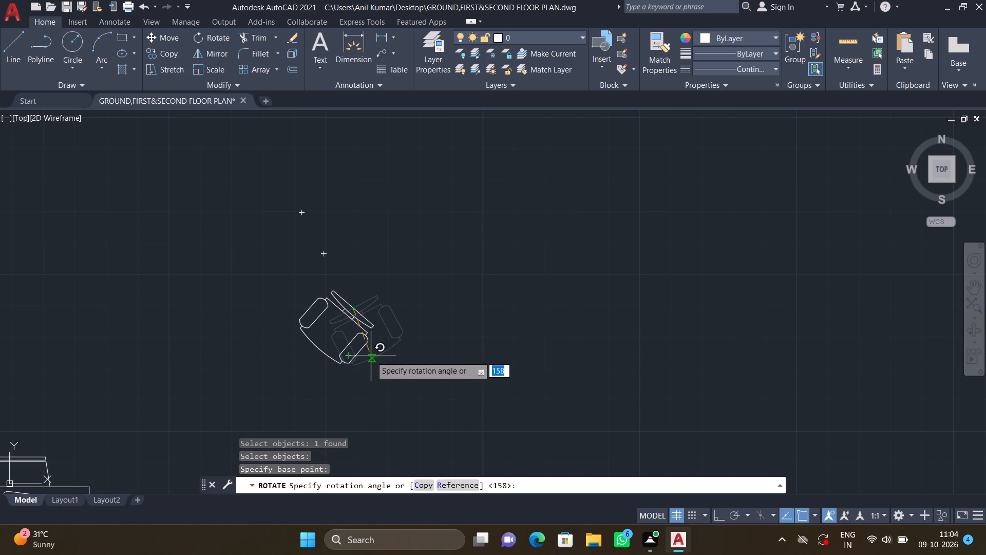
{"action": "left_click", "coordinate": [370, 356]}
Copy the rotated armchair by its backrest into the southwest room, just east and slightly south of the first armchair.
{"action": "type", "text": "CO"}
{"action": "key", "text": "Return"}
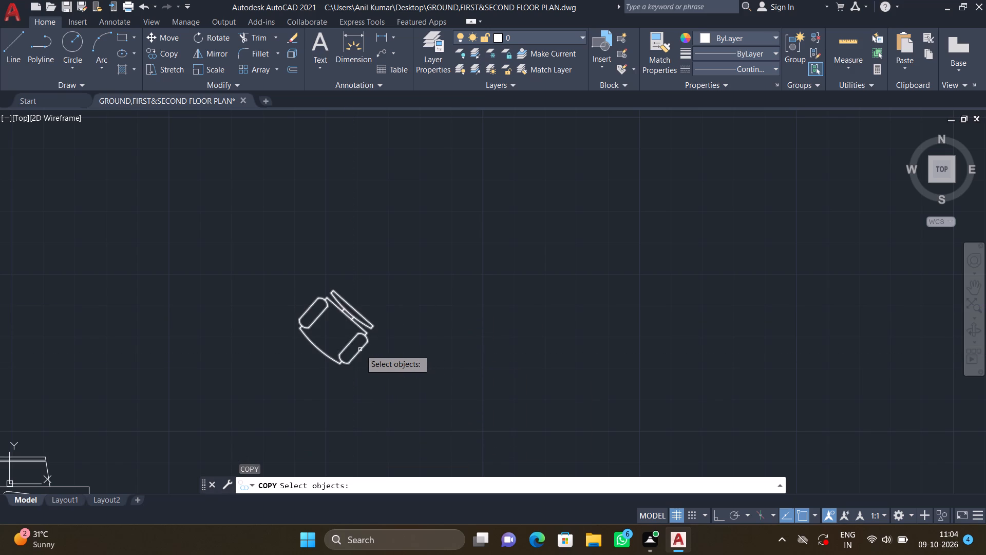
{"action": "left_click", "coordinate": [360, 349]}
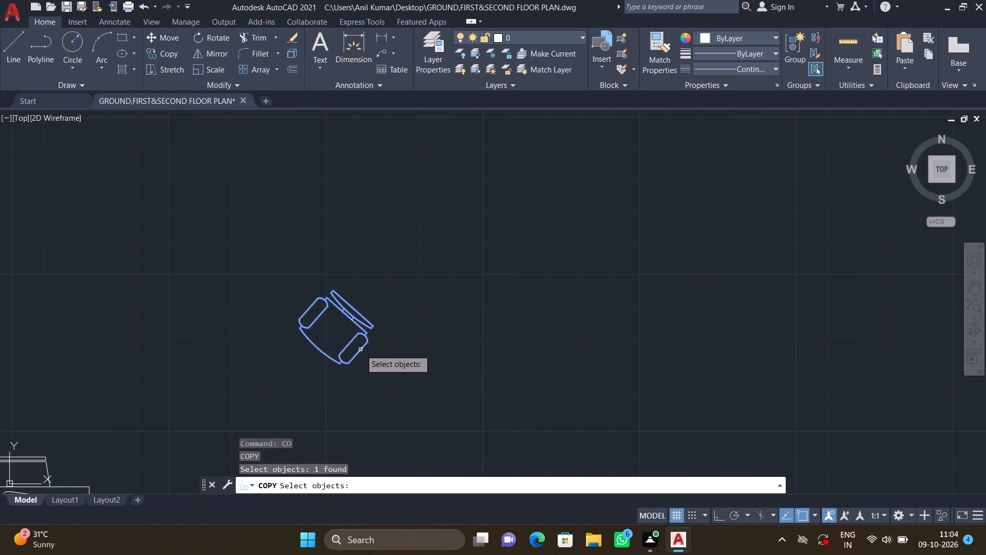
{"action": "key", "text": "Return"}
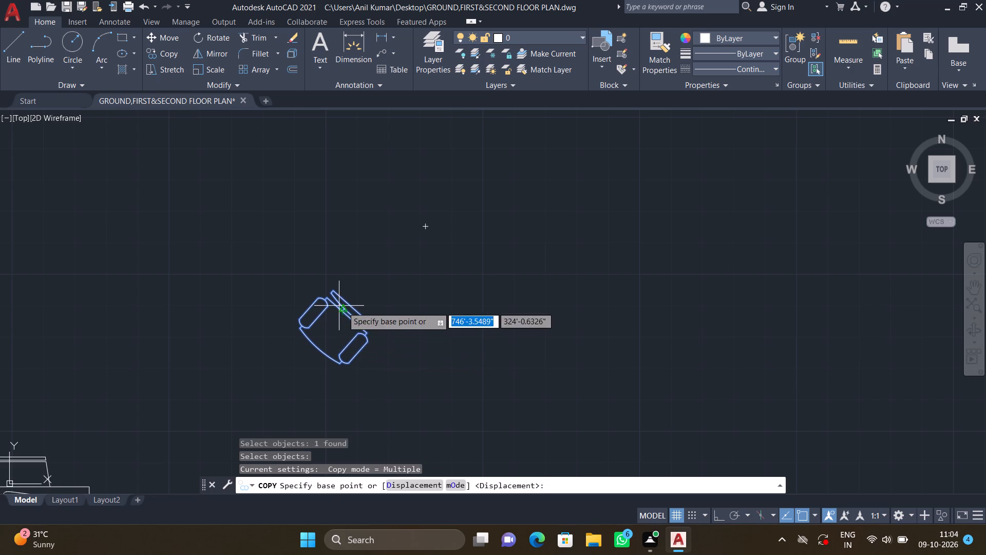
{"action": "left_click", "coordinate": [352, 305]}
{"action": "scroll", "coordinate": [519, 374], "scroll_direction": "down", "scroll_amount": 2}
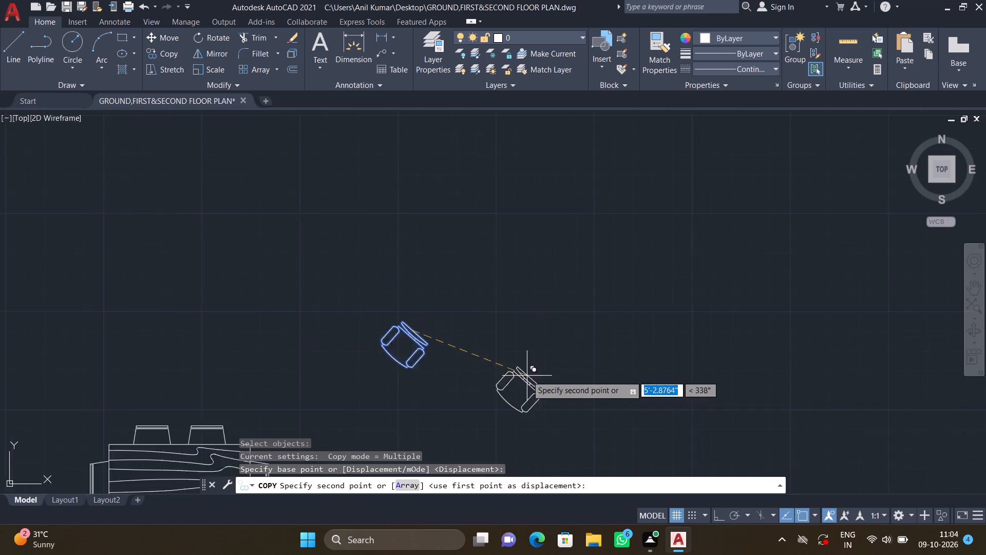
{"action": "scroll", "coordinate": [527, 376], "scroll_direction": "down", "scroll_amount": 1}
{"action": "scroll", "coordinate": [315, 299], "scroll_direction": "down", "scroll_amount": 2}
{"action": "scroll", "coordinate": [430, 306], "scroll_direction": "down", "scroll_amount": 1}
{"action": "middle_click_drag", "start_coordinate": [405, 294], "coordinate": [211, 195]}
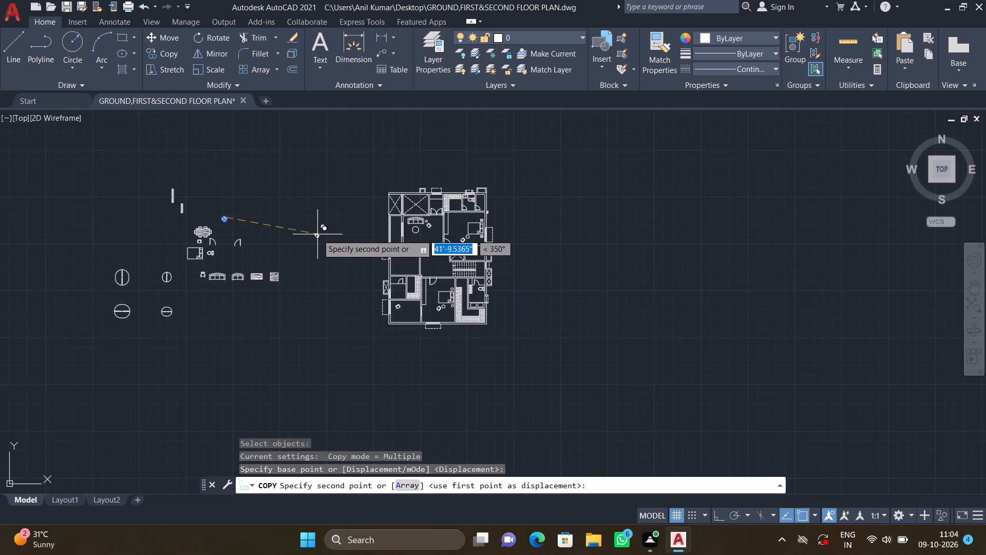
{"action": "scroll", "coordinate": [323, 240], "scroll_direction": "down", "scroll_amount": 2}
{"action": "scroll", "coordinate": [369, 302], "scroll_direction": "up", "scroll_amount": 3}
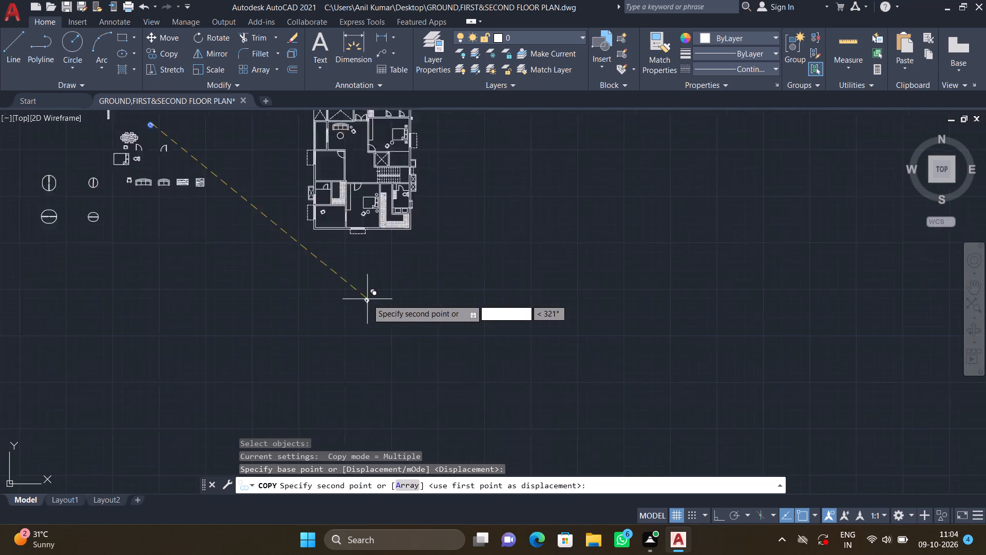
{"action": "middle_click_drag", "start_coordinate": [367, 281], "coordinate": [496, 455]}
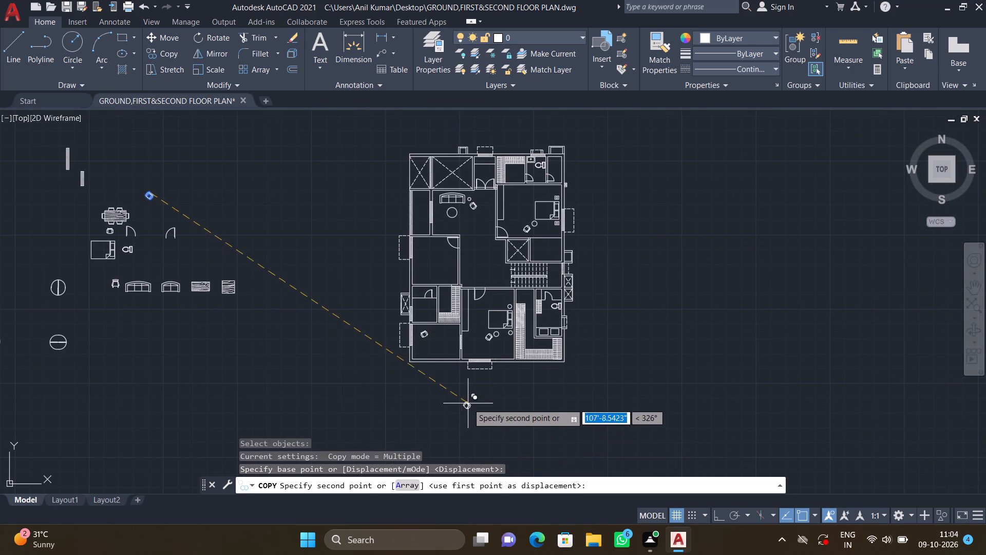
{"action": "scroll", "coordinate": [432, 355], "scroll_direction": "up", "scroll_amount": 4}
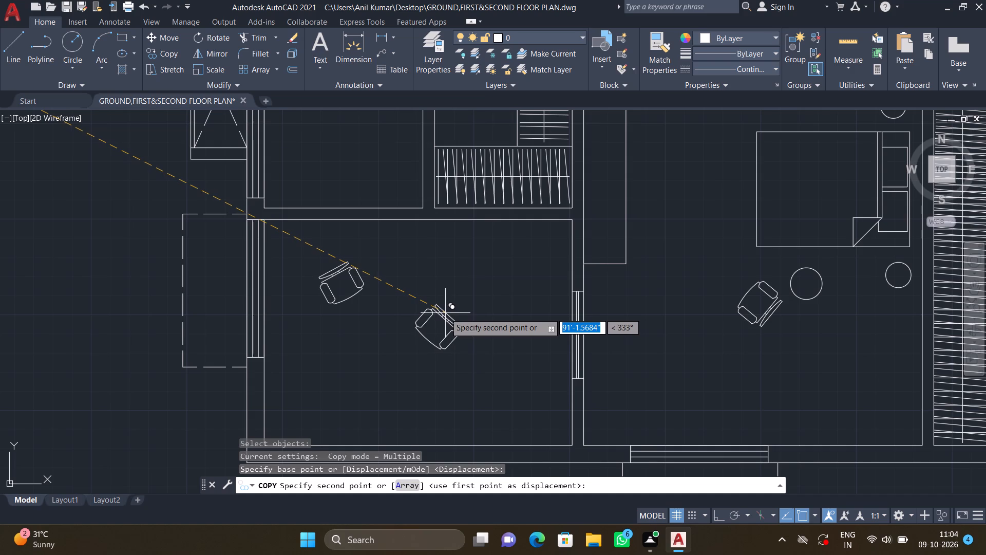
{"action": "scroll", "coordinate": [438, 297], "scroll_direction": "up", "scroll_amount": 2}
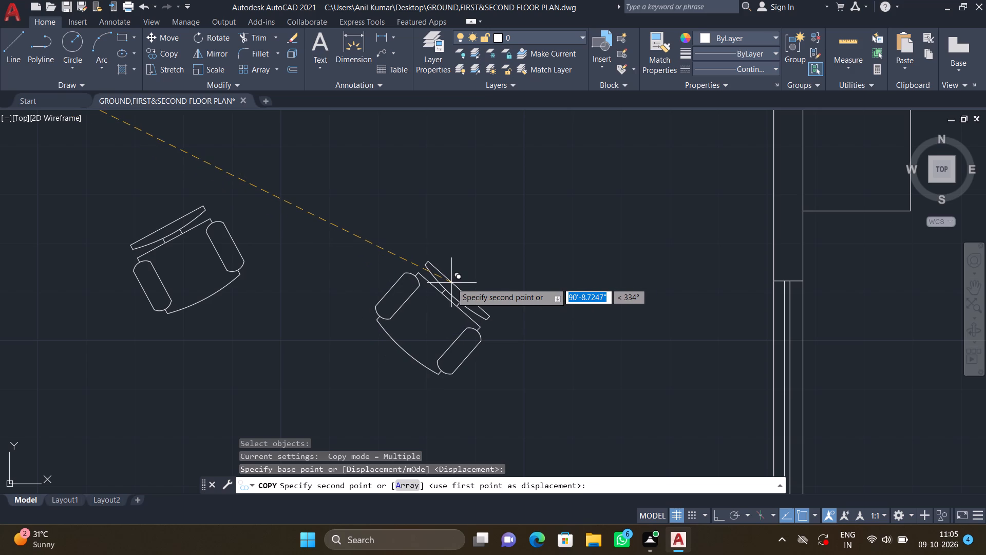
{"action": "scroll", "coordinate": [432, 254], "scroll_direction": "down", "scroll_amount": 1}
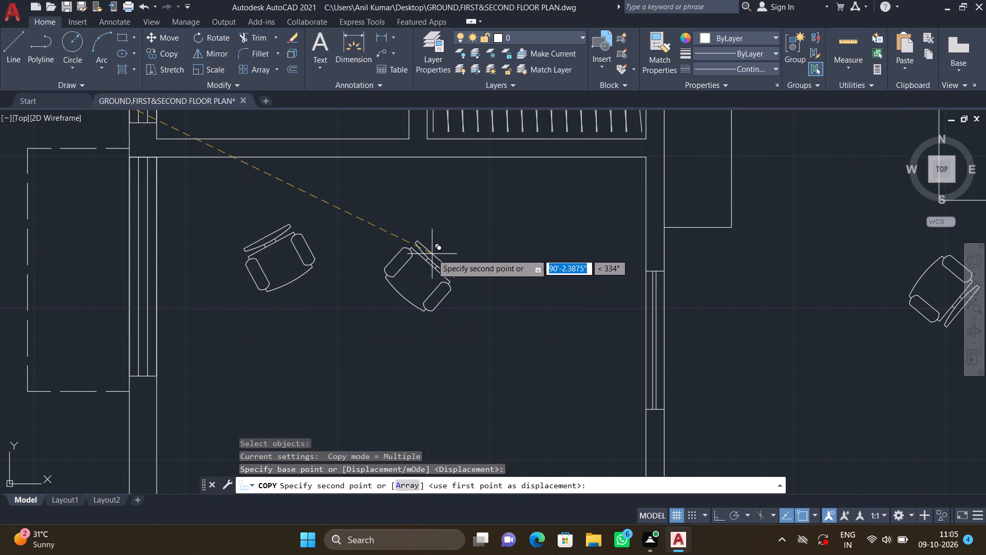
{"action": "middle_click_drag", "start_coordinate": [434, 256], "coordinate": [579, 301]}
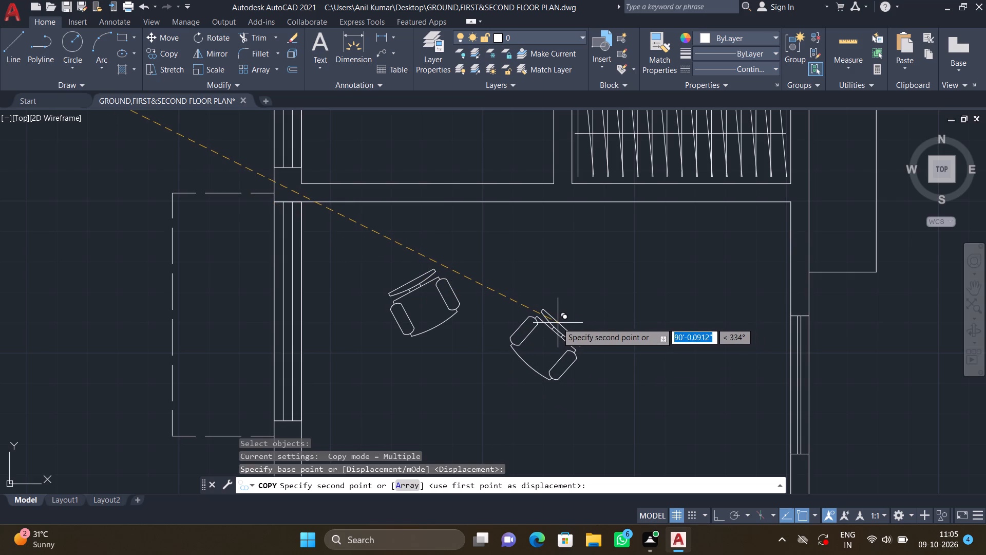
{"action": "left_click", "coordinate": [555, 320]}
{"action": "key", "text": "Return"}
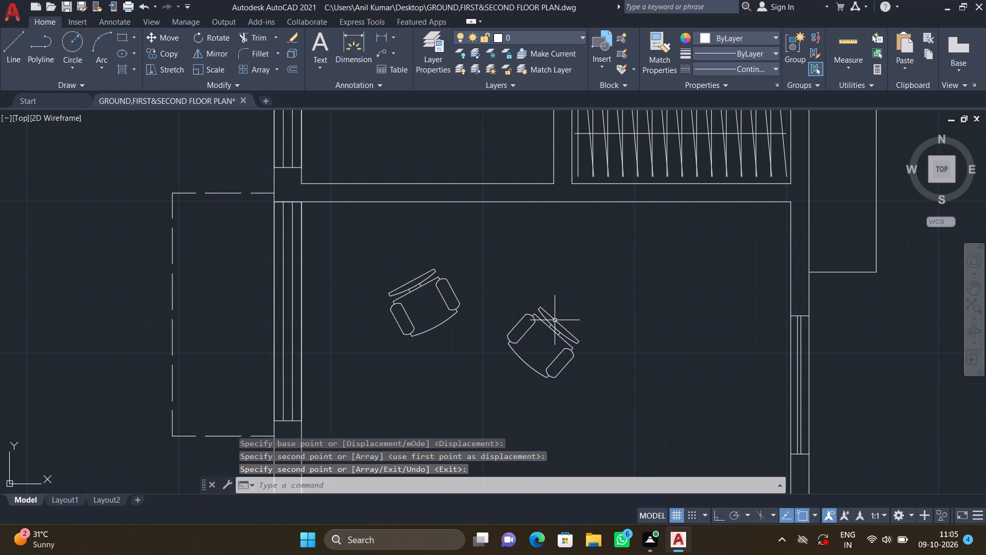
Draw a small circle as a round side table in the southwest room, just south of and between the two armchairs.
{"action": "scroll", "coordinate": [552, 323], "scroll_direction": "down", "scroll_amount": 3}
{"action": "middle_click_drag", "start_coordinate": [514, 386], "coordinate": [544, 380]}
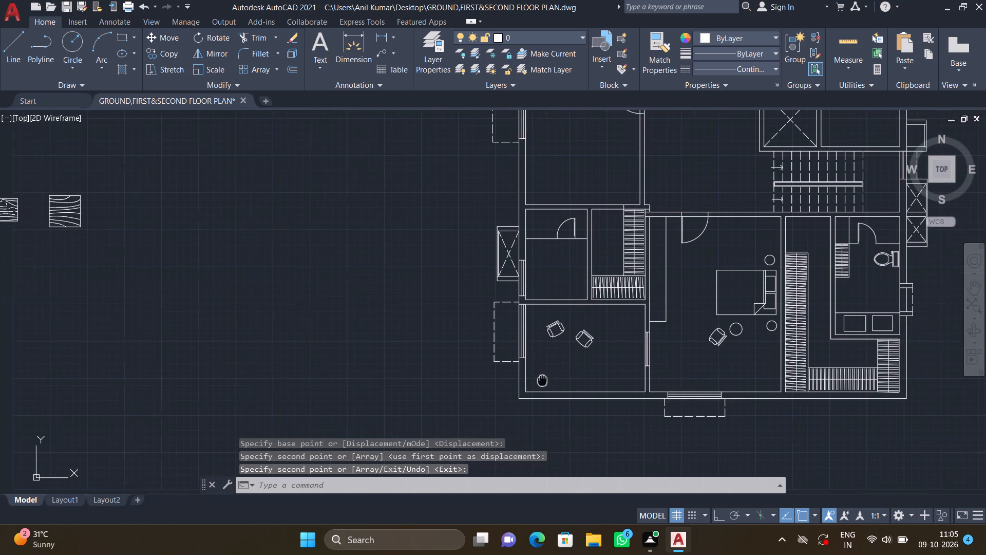
{"action": "middle_click_drag", "start_coordinate": [544, 380], "coordinate": [545, 380]}
{"action": "scroll", "coordinate": [575, 353], "scroll_direction": "up", "scroll_amount": 3}
{"action": "scroll", "coordinate": [503, 355], "scroll_direction": "down", "scroll_amount": 4}
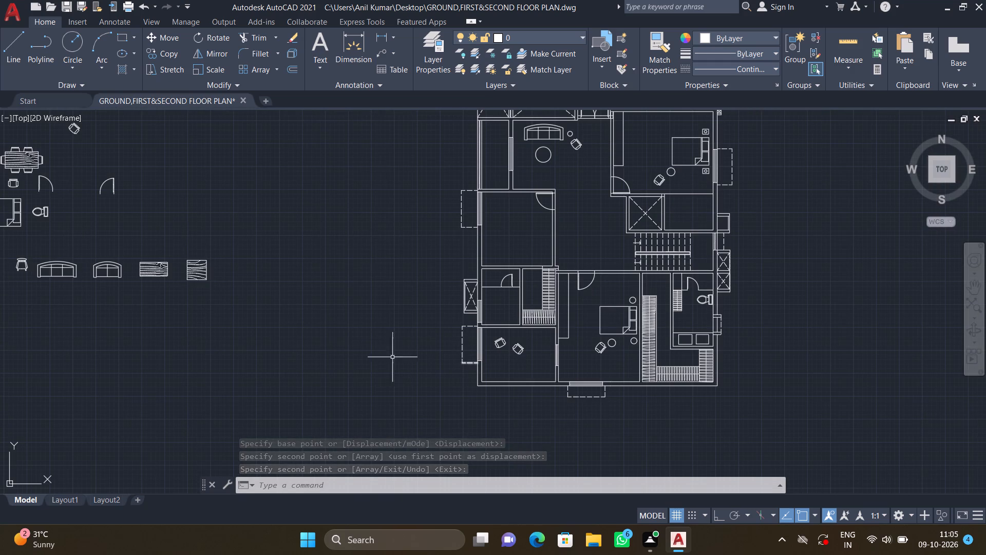
{"action": "scroll", "coordinate": [508, 358], "scroll_direction": "up", "scroll_amount": 3}
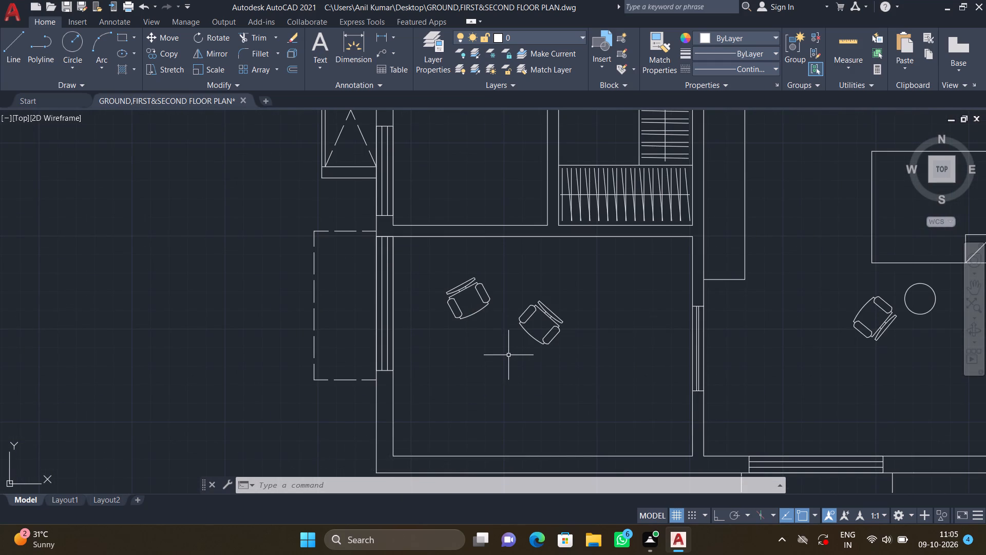
{"action": "key", "text": "c"}
{"action": "key", "text": "Return"}
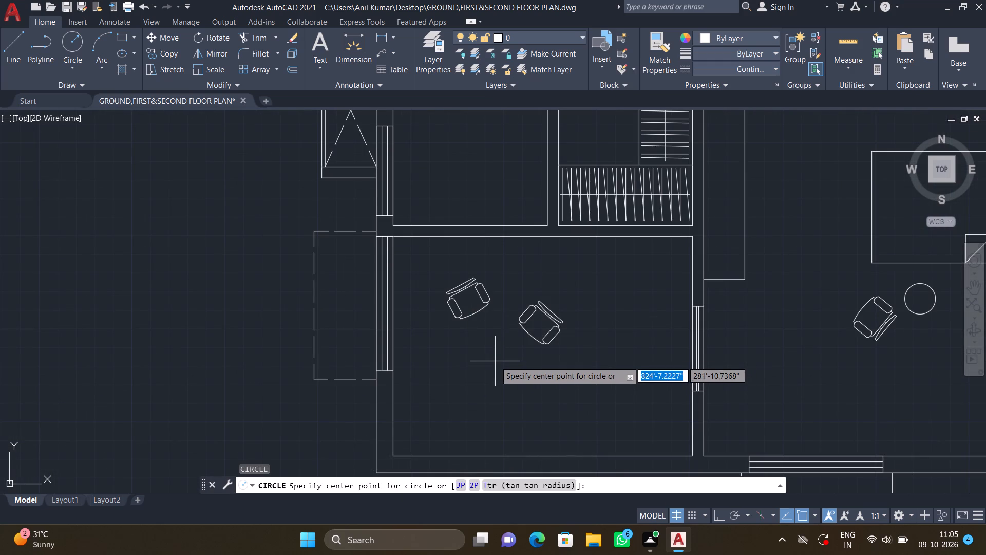
{"action": "scroll", "coordinate": [489, 353], "scroll_direction": "up", "scroll_amount": 1}
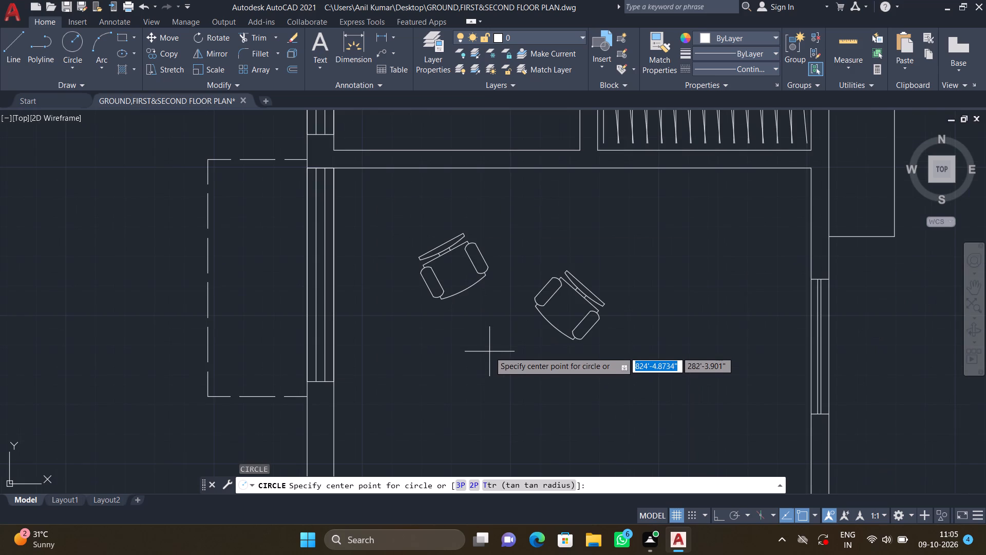
{"action": "left_click", "coordinate": [487, 358]}
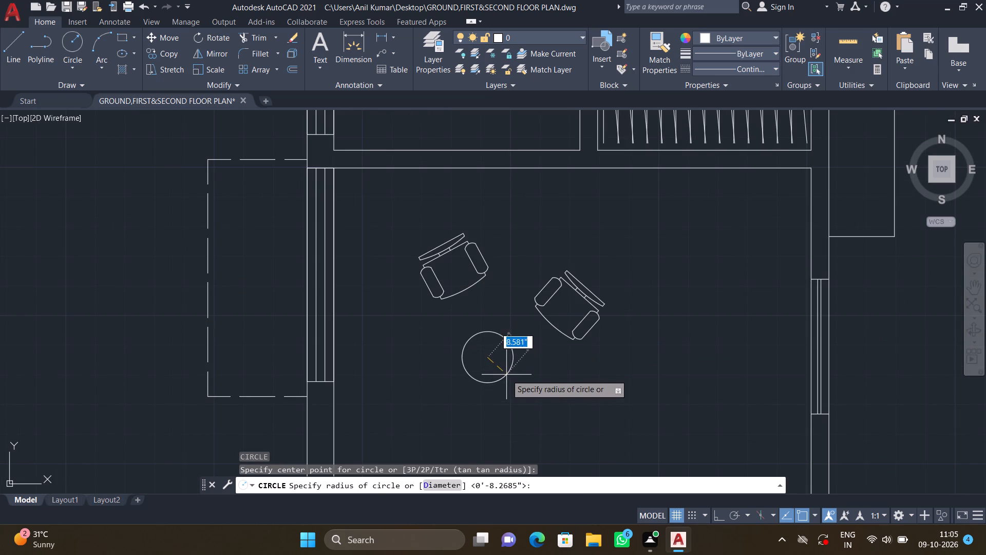
{"action": "left_click", "coordinate": [503, 371]}
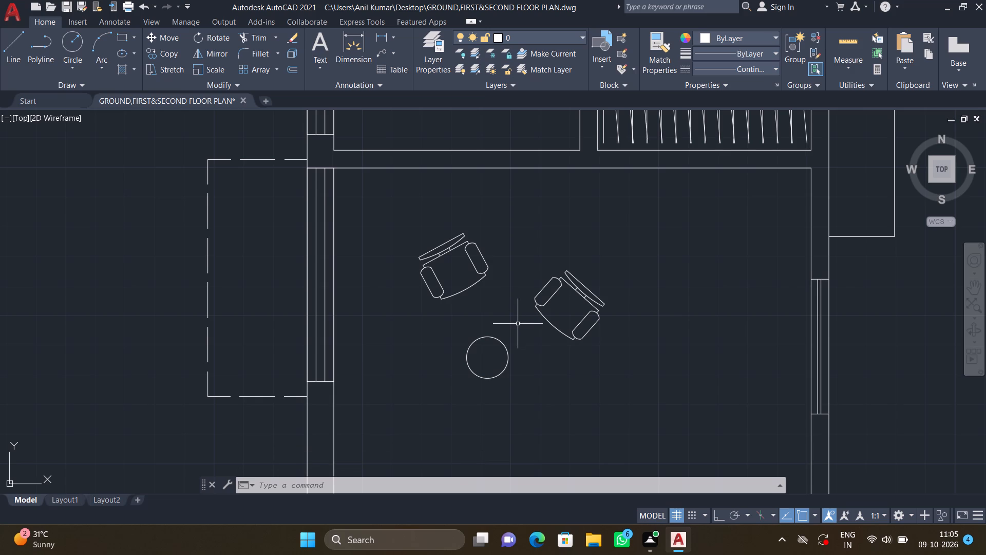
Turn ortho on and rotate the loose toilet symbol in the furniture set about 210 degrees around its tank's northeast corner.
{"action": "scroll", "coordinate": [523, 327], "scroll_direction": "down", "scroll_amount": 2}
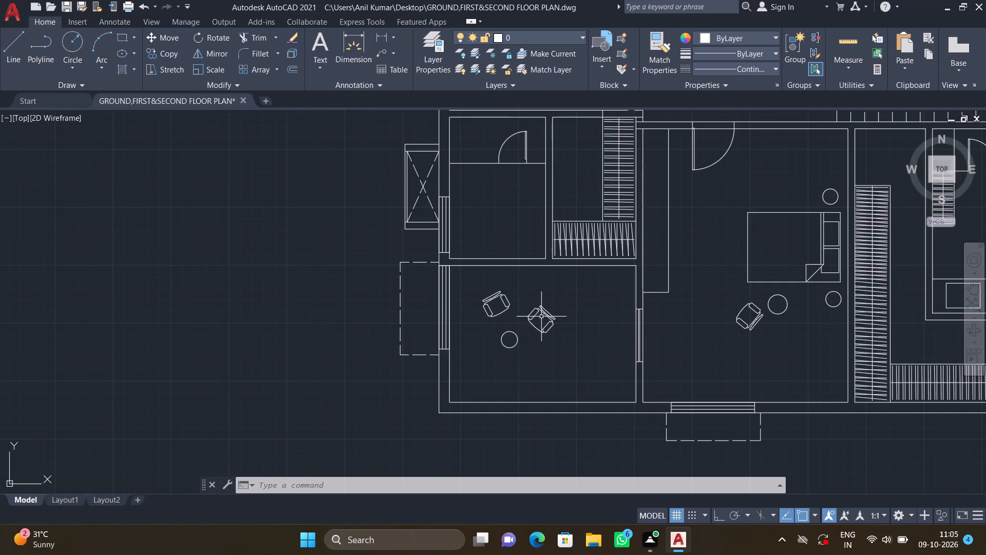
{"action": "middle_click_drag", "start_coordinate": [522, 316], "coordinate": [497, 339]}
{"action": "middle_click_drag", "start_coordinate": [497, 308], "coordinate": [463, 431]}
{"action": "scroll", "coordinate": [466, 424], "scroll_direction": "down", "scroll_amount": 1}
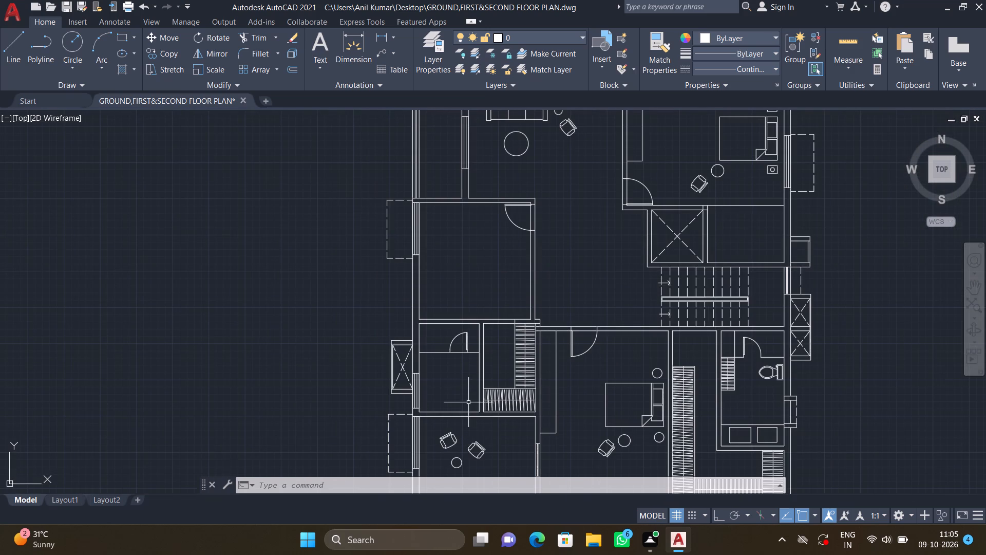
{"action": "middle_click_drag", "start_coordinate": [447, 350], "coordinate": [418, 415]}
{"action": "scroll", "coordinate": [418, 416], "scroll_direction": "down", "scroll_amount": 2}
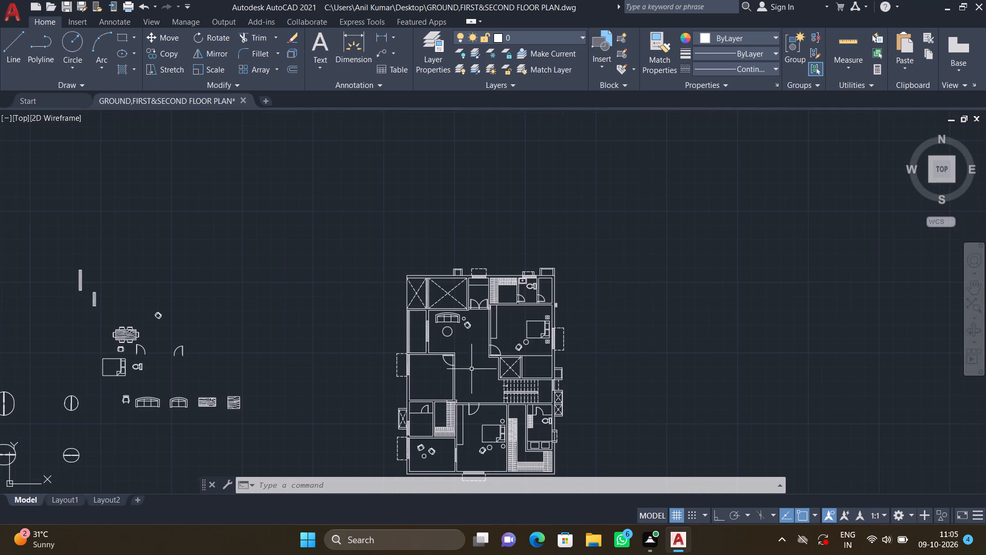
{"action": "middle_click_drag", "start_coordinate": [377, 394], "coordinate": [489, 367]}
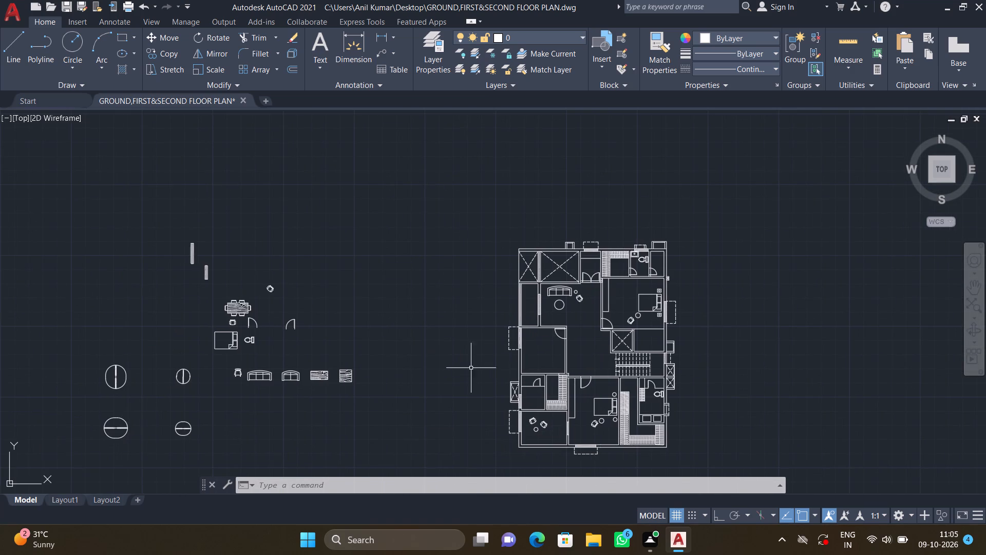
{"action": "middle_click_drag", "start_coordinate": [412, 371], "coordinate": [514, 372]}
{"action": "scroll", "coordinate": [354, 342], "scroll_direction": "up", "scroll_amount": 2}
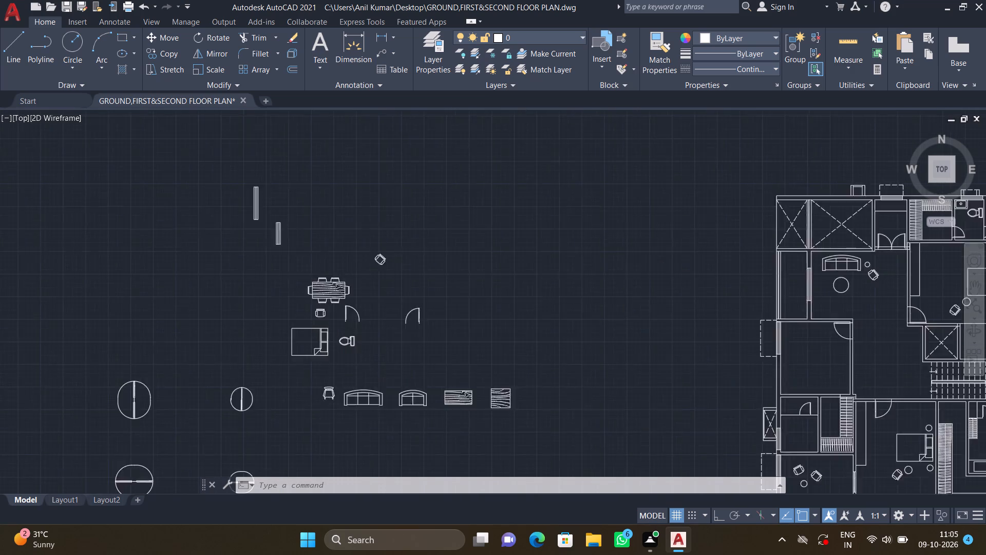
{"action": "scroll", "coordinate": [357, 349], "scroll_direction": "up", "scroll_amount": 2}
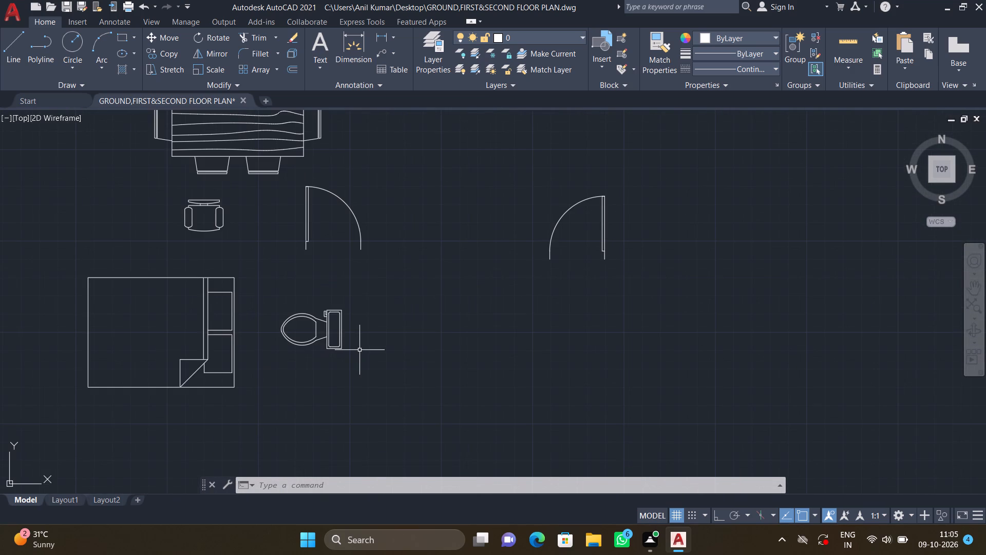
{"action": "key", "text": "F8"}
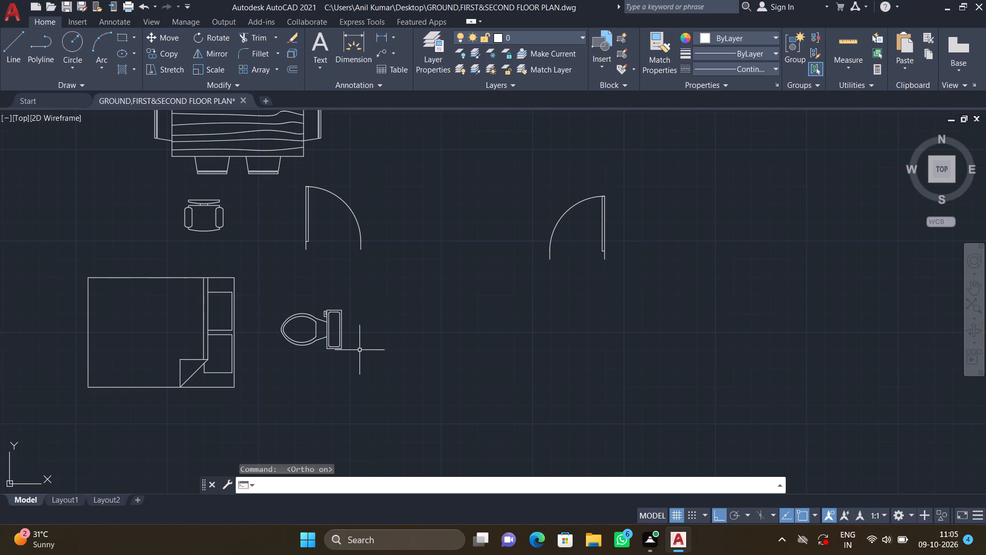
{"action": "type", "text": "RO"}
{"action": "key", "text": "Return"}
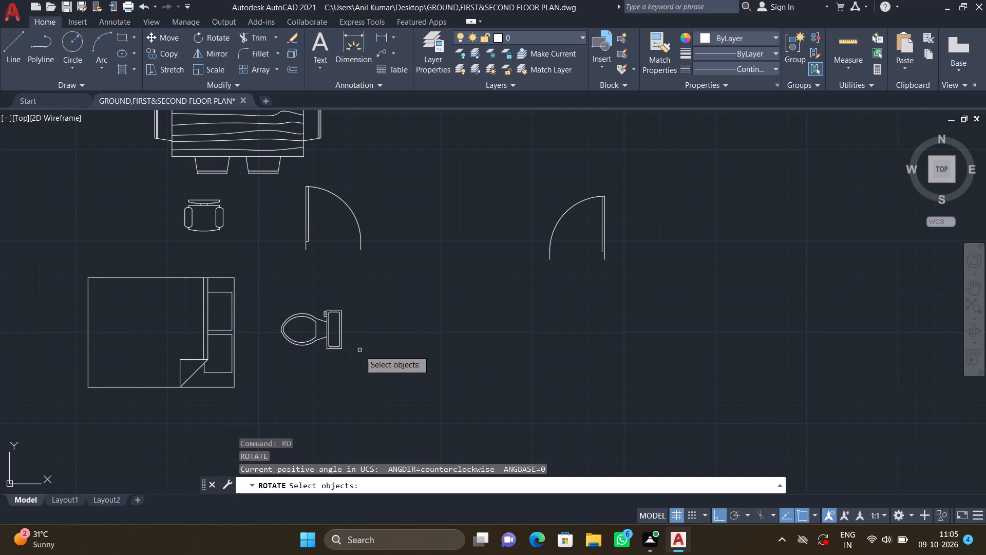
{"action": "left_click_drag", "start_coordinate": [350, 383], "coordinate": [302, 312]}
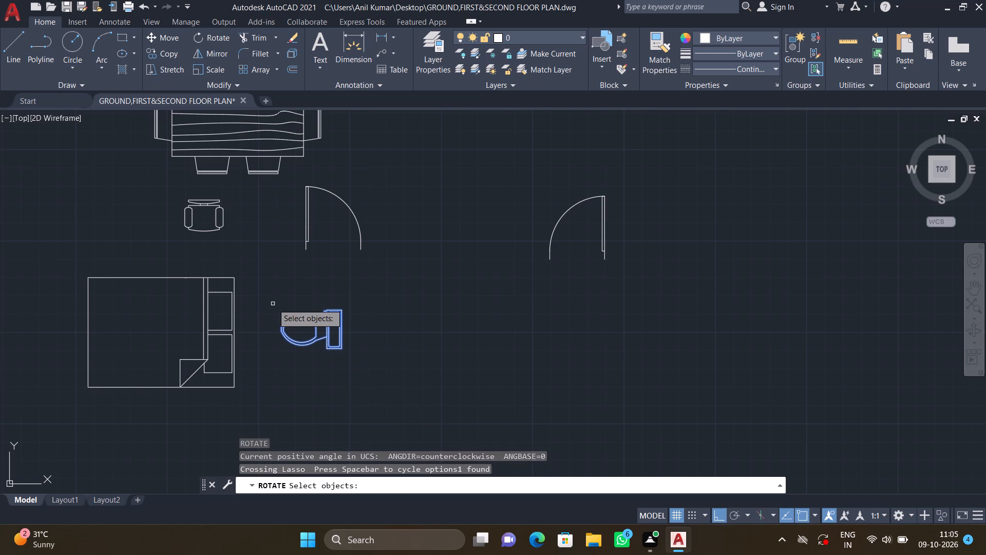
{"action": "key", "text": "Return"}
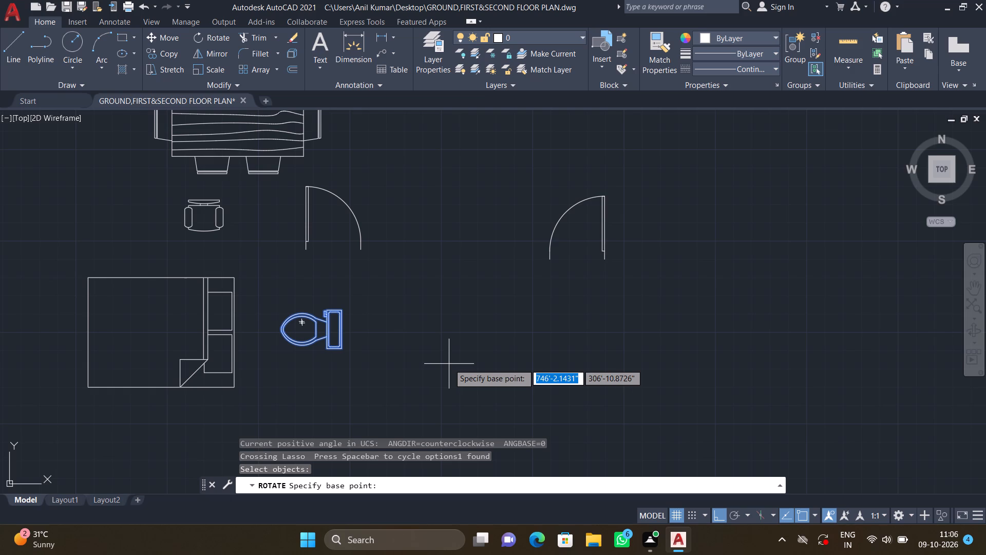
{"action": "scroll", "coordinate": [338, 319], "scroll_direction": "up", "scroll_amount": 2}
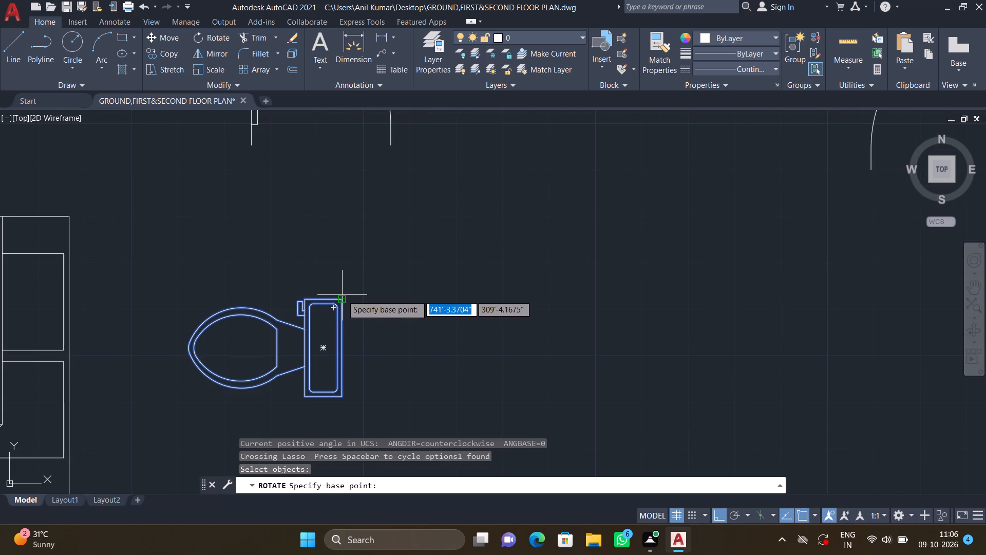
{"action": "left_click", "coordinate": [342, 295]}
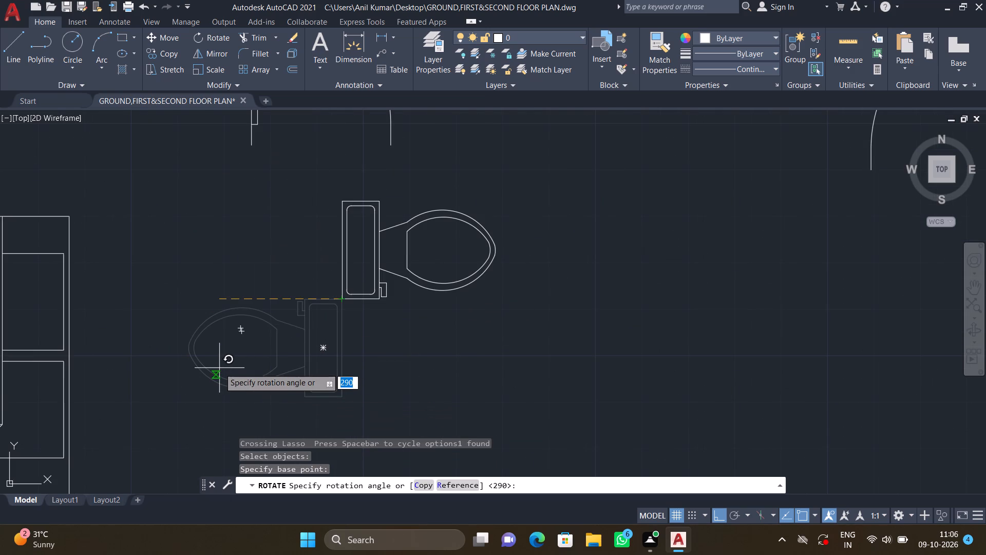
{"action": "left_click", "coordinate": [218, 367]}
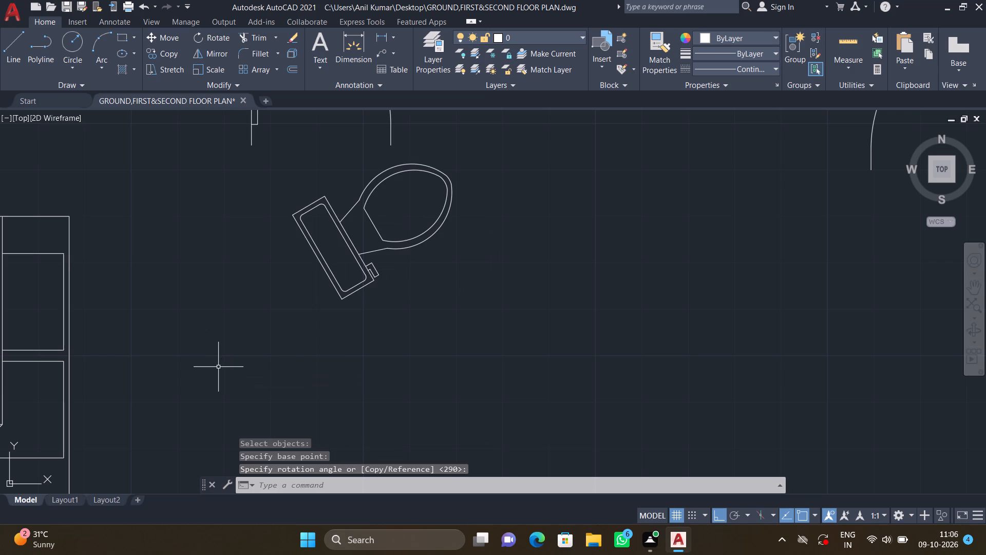
Delete the tilted toilet symbol from the furniture set.
{"action": "scroll", "coordinate": [430, 318], "scroll_direction": "down", "scroll_amount": 2}
{"action": "left_click", "coordinate": [416, 286]}
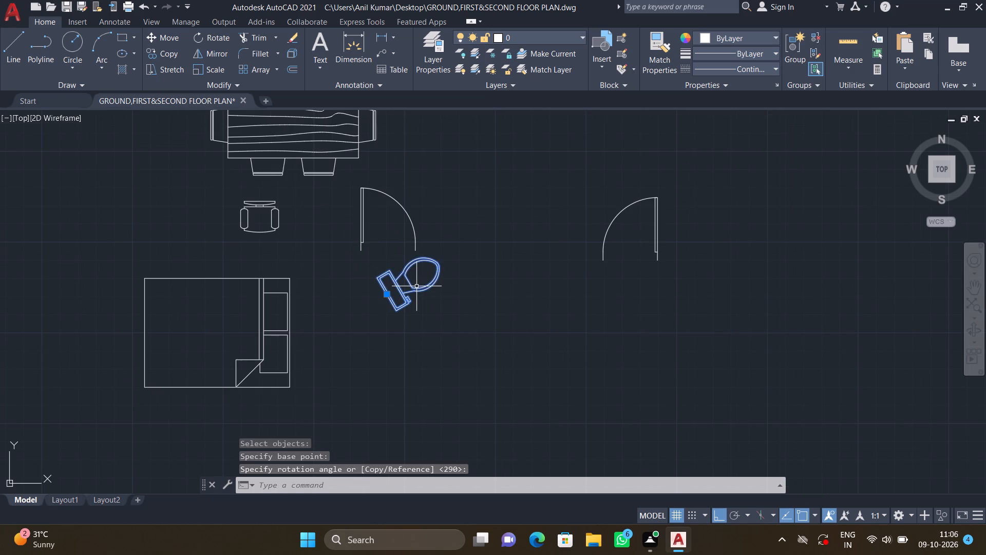
{"action": "key", "text": "Delete"}
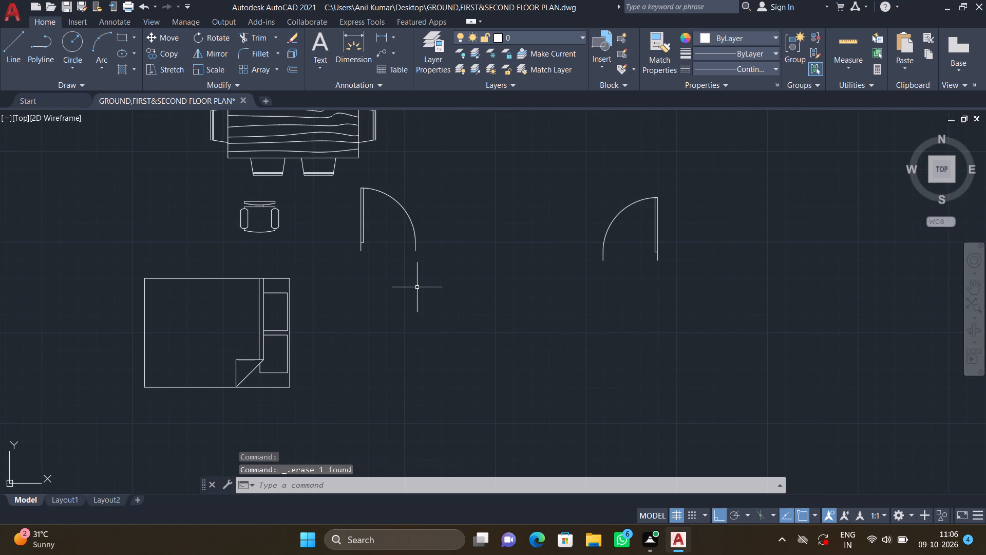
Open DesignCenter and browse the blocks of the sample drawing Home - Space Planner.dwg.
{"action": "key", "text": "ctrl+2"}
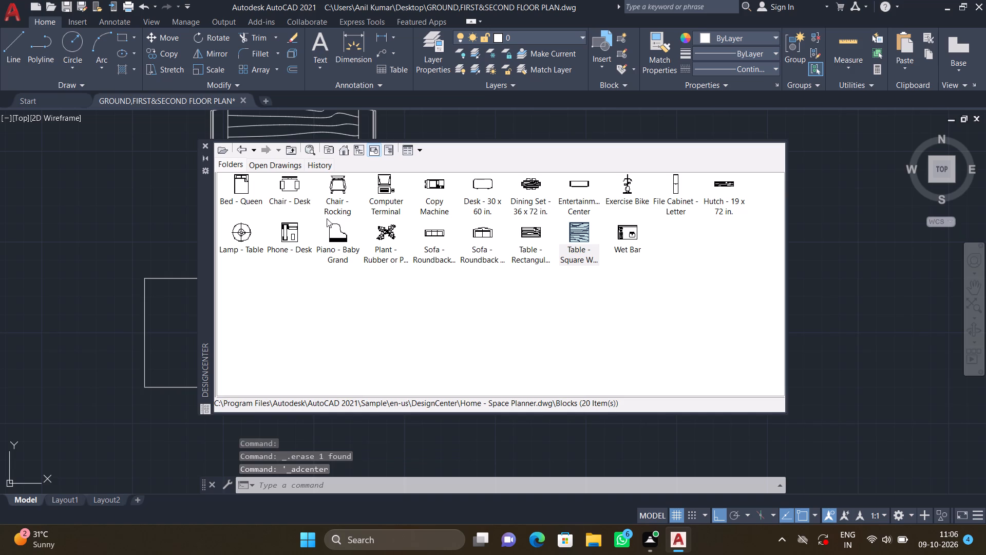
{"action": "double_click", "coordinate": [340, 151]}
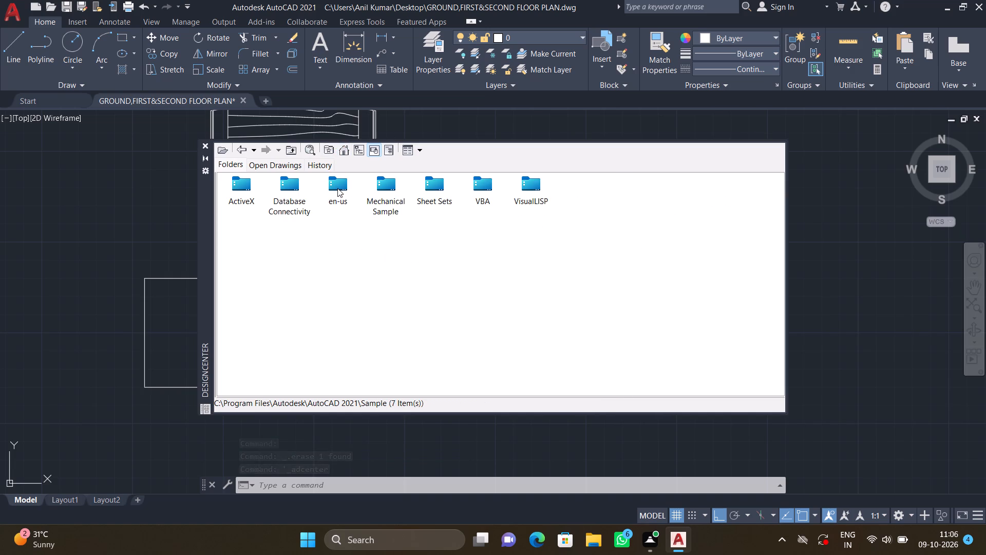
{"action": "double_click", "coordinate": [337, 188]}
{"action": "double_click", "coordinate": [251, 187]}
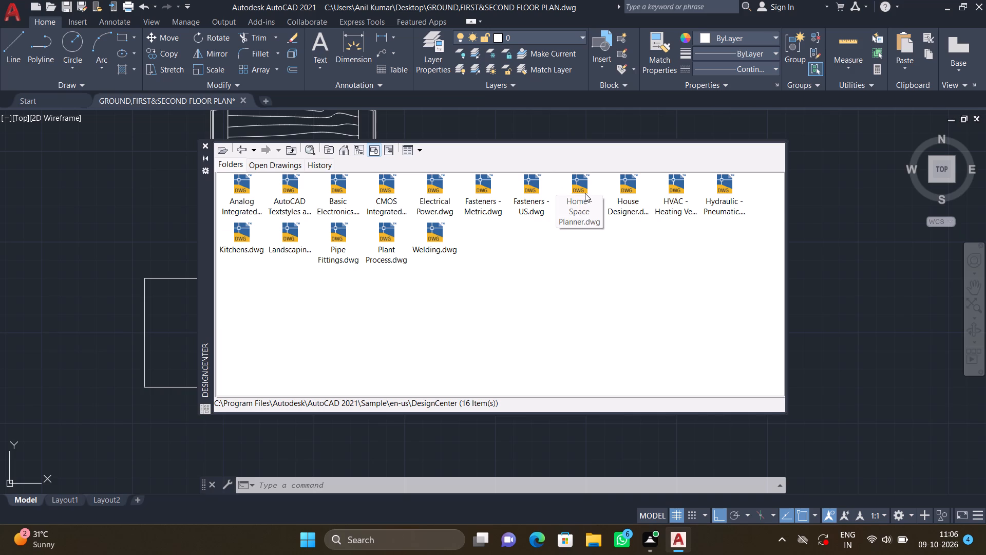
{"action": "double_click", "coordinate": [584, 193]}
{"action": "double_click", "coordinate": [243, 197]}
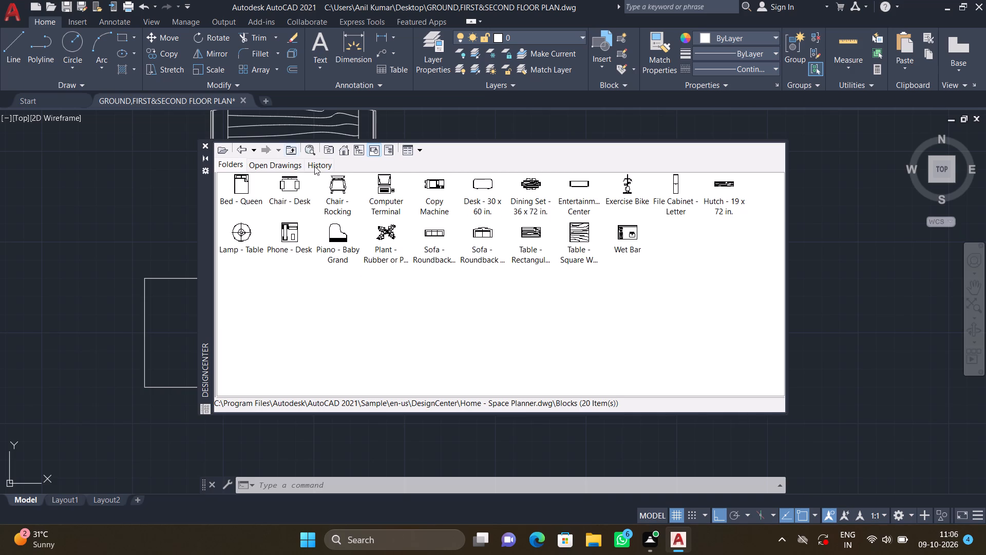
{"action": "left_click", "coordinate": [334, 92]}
Insert the Toilet - top block from House Designer.dwg just above the bed symbol's northwest corner, and close DesignCenter.
{"action": "double_click", "coordinate": [342, 151]}
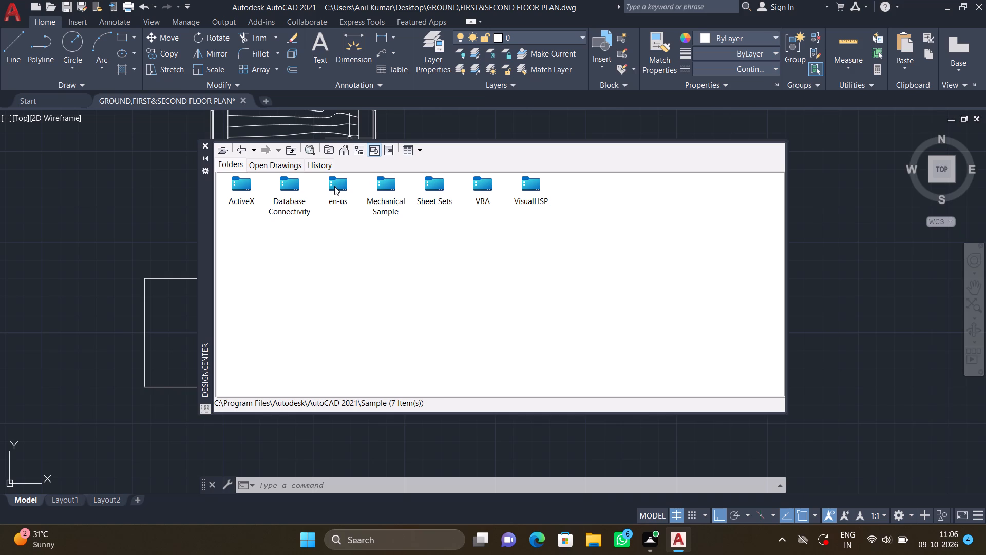
{"action": "double_click", "coordinate": [334, 186]}
{"action": "triple_click", "coordinate": [249, 186]}
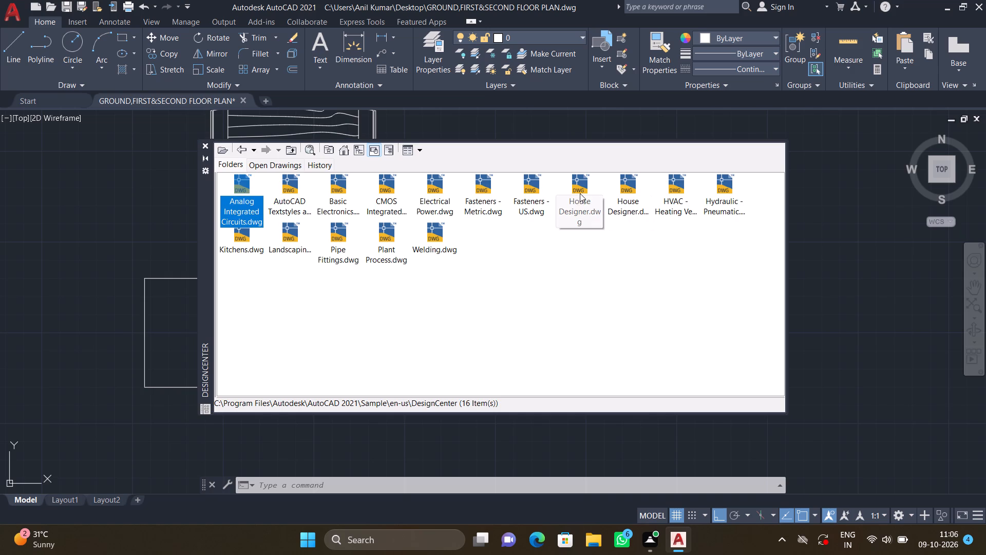
{"action": "double_click", "coordinate": [630, 189]}
{"action": "triple_click", "coordinate": [630, 189]}
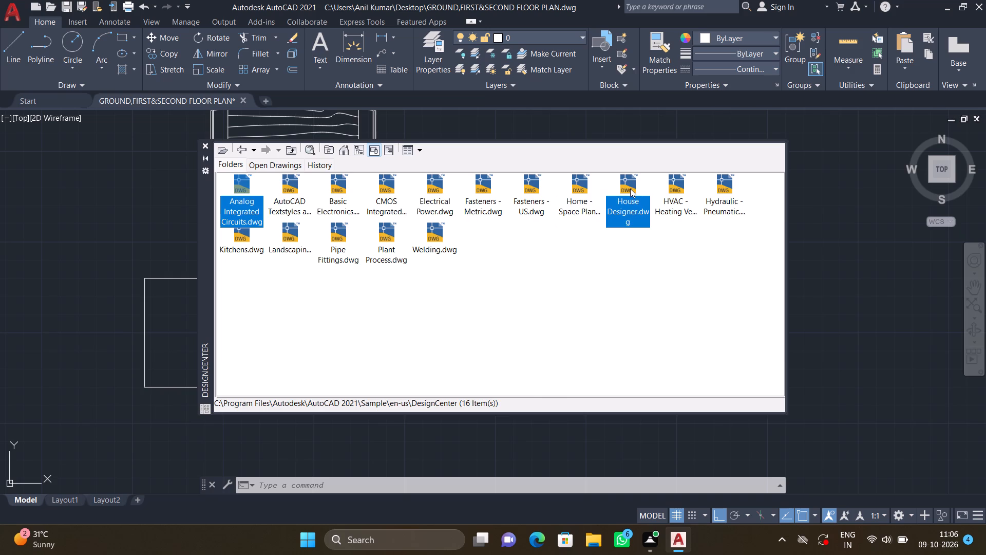
{"action": "double_click", "coordinate": [244, 199]}
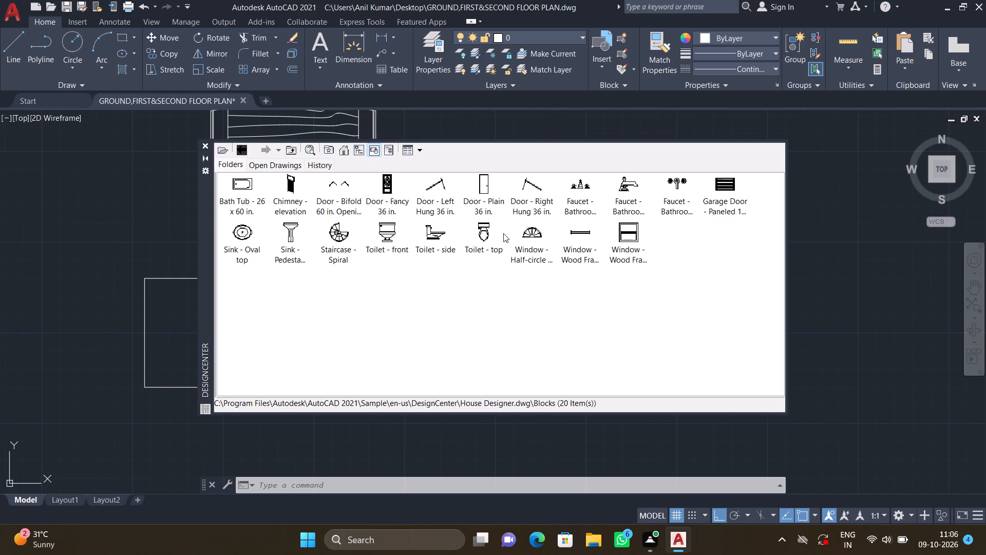
{"action": "left_click_drag", "start_coordinate": [483, 231], "coordinate": [332, 261]}
{"action": "left_click_drag", "start_coordinate": [314, 259], "coordinate": [133, 192]}
{"action": "left_click_drag", "start_coordinate": [133, 192], "coordinate": [133, 195]}
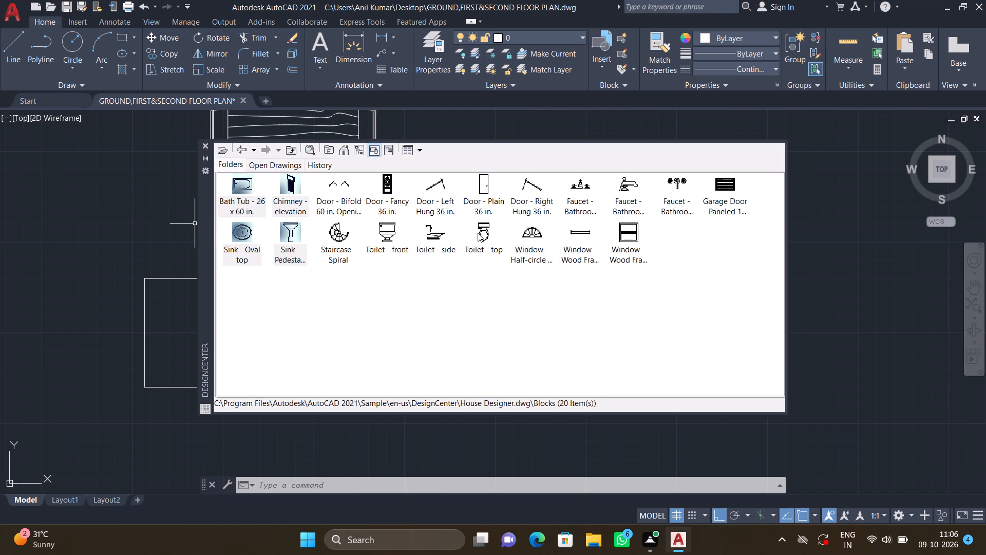
{"action": "left_click_drag", "start_coordinate": [484, 230], "coordinate": [150, 214]}
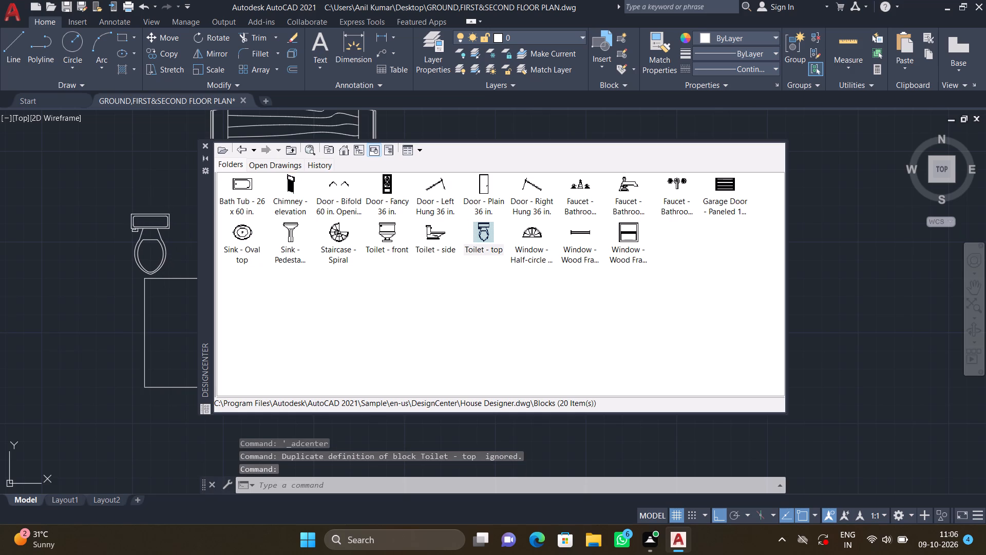
{"action": "left_click", "coordinate": [203, 145]}
Rotate the inserted toilet freehand about its tank's outer-edge midpoint so that the bowl points northeast.
{"action": "scroll", "coordinate": [266, 209], "scroll_direction": "down", "scroll_amount": 2}
{"action": "middle_click_drag", "start_coordinate": [233, 255], "coordinate": [278, 252]}
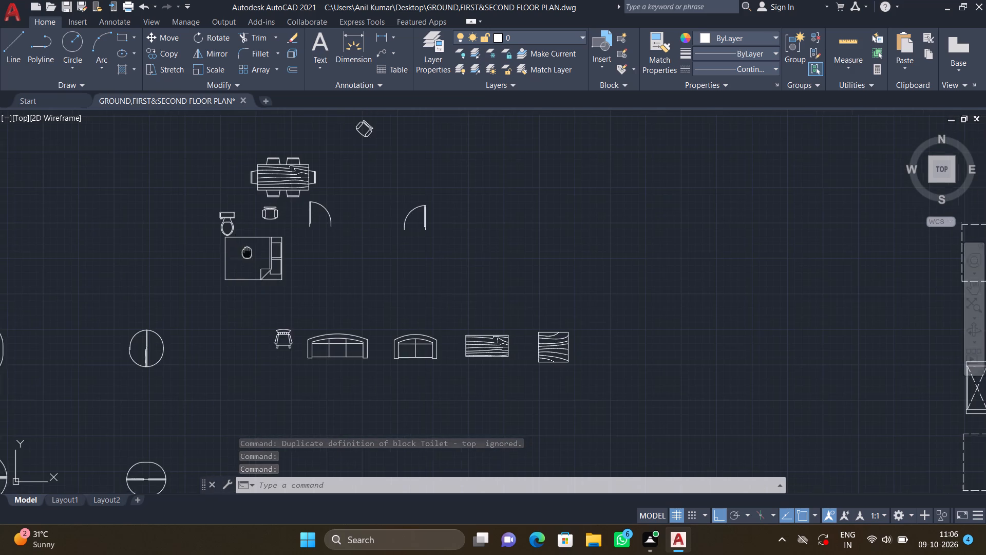
{"action": "middle_click_drag", "start_coordinate": [278, 252], "coordinate": [402, 257]}
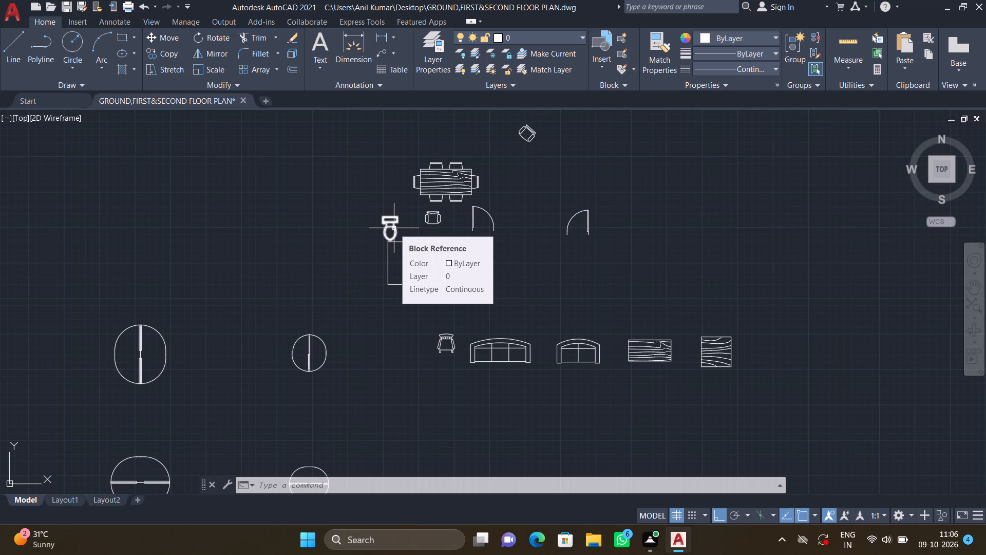
{"action": "scroll", "coordinate": [398, 219], "scroll_direction": "up", "scroll_amount": 2}
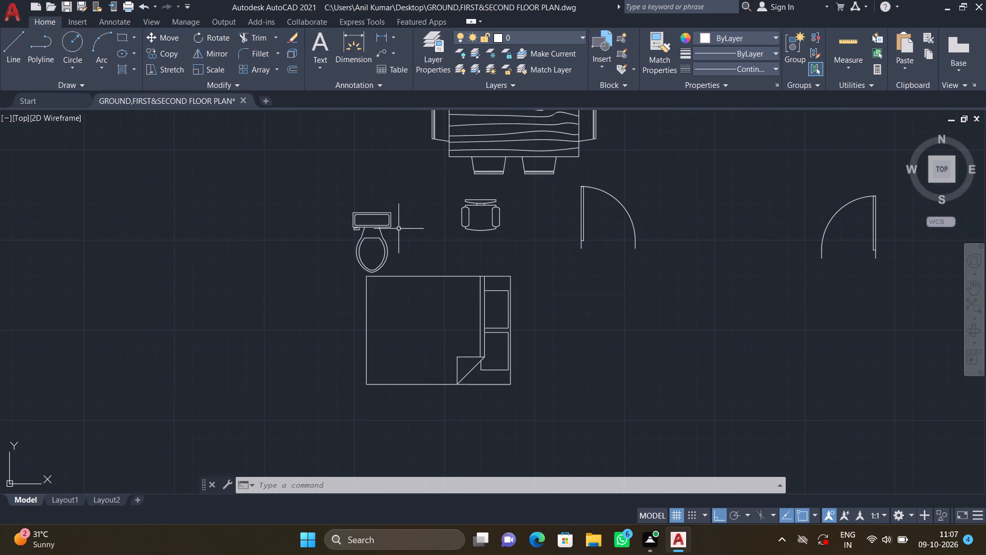
{"action": "key", "text": "r"}
{"action": "key", "text": "o"}
{"action": "key", "text": "Return"}
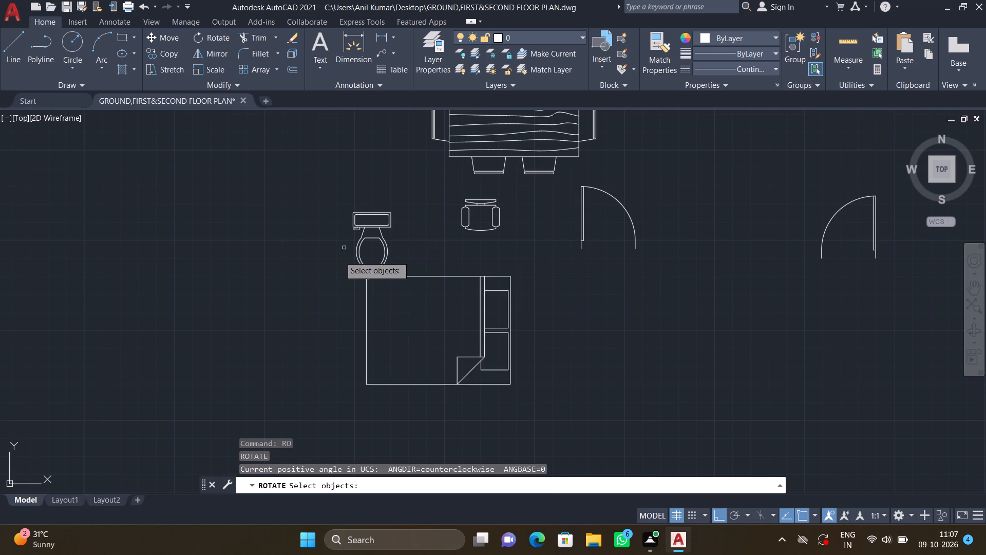
{"action": "left_click", "coordinate": [385, 256]}
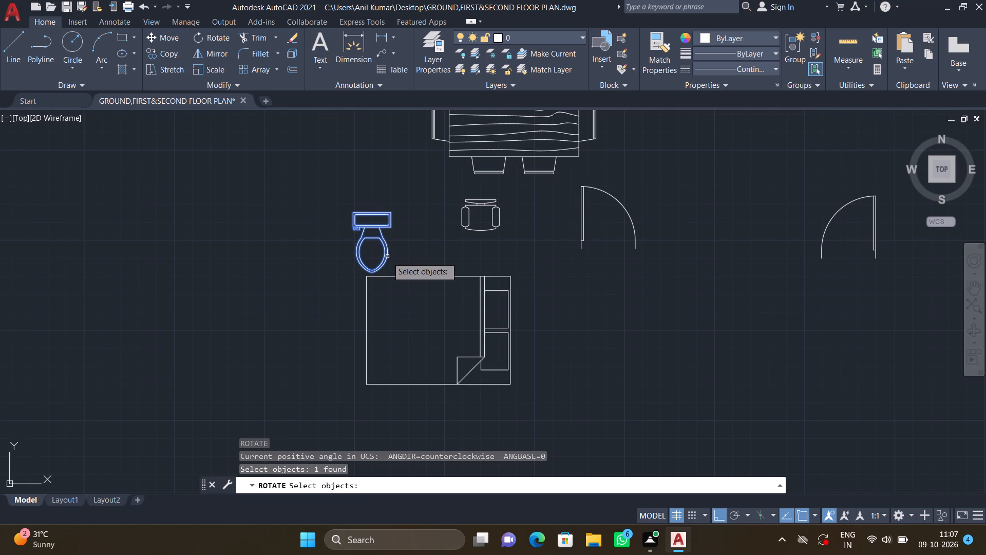
{"action": "key", "text": "Return"}
{"action": "scroll", "coordinate": [355, 215], "scroll_direction": "up", "scroll_amount": 2}
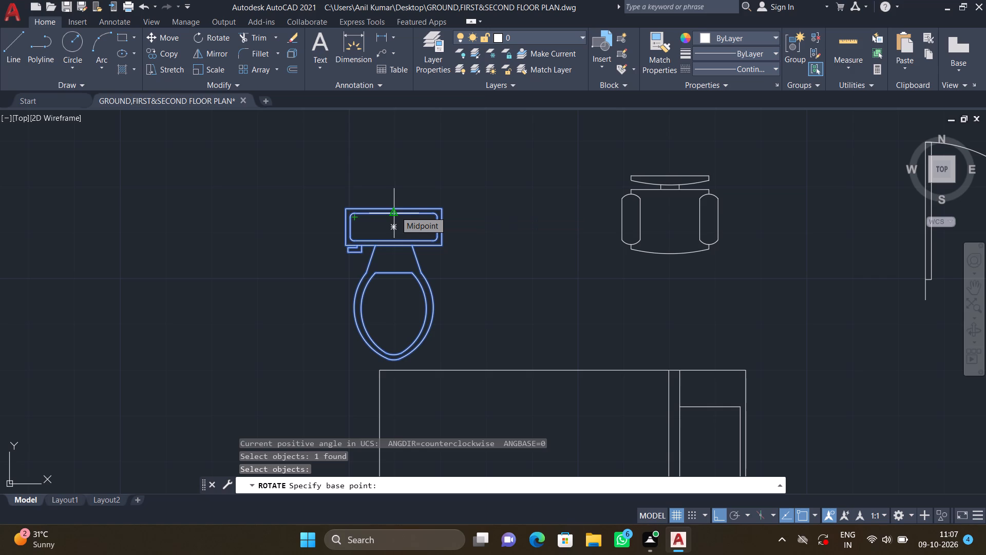
{"action": "left_click", "coordinate": [395, 210]}
{"action": "double_click", "coordinate": [387, 203]}
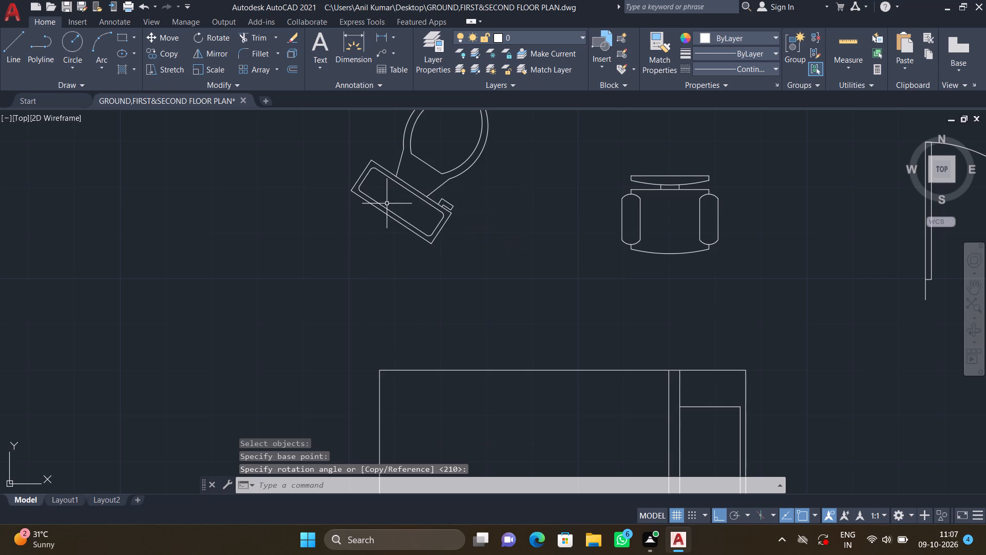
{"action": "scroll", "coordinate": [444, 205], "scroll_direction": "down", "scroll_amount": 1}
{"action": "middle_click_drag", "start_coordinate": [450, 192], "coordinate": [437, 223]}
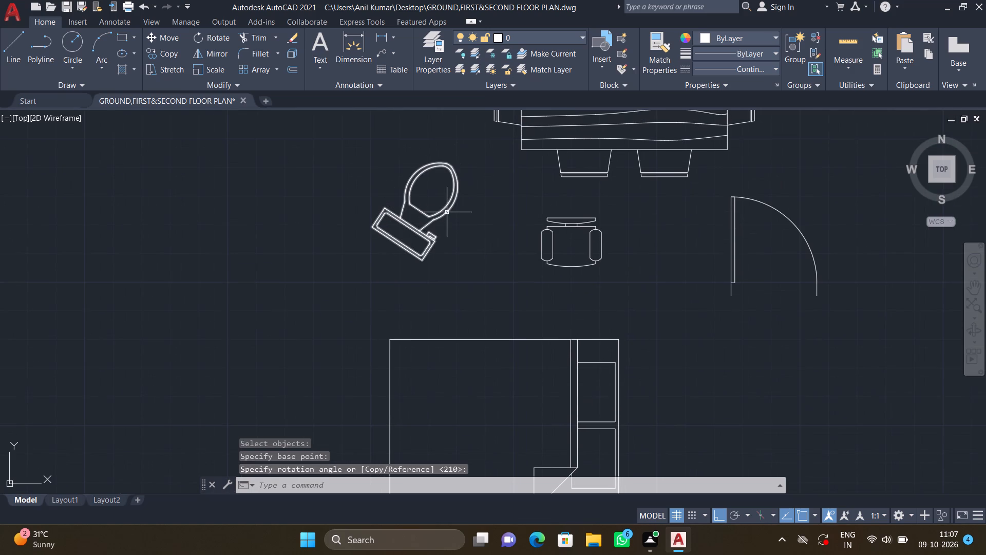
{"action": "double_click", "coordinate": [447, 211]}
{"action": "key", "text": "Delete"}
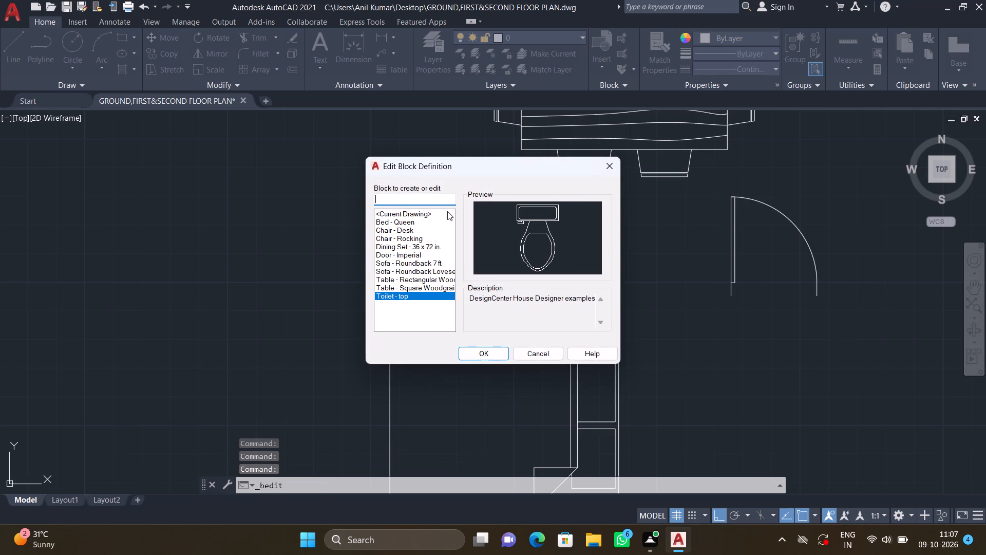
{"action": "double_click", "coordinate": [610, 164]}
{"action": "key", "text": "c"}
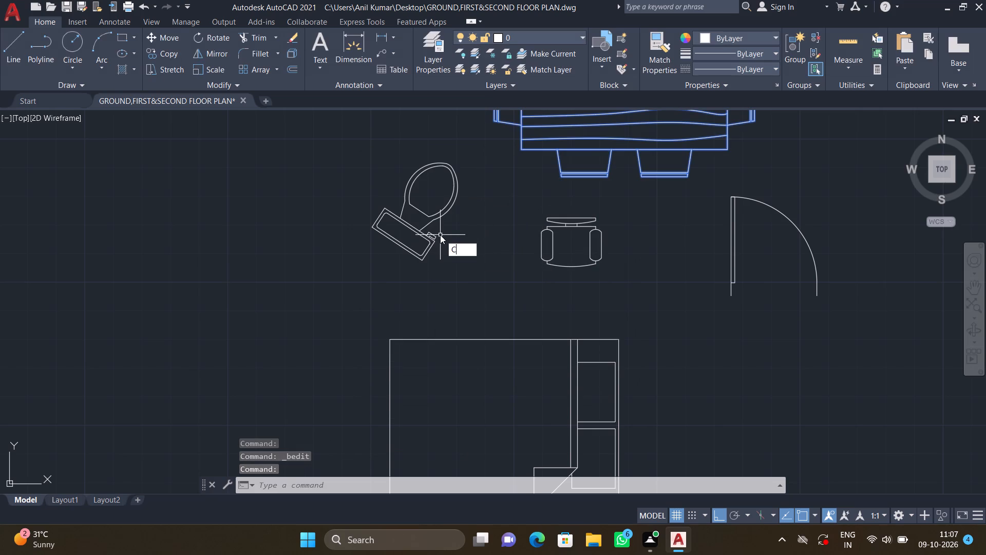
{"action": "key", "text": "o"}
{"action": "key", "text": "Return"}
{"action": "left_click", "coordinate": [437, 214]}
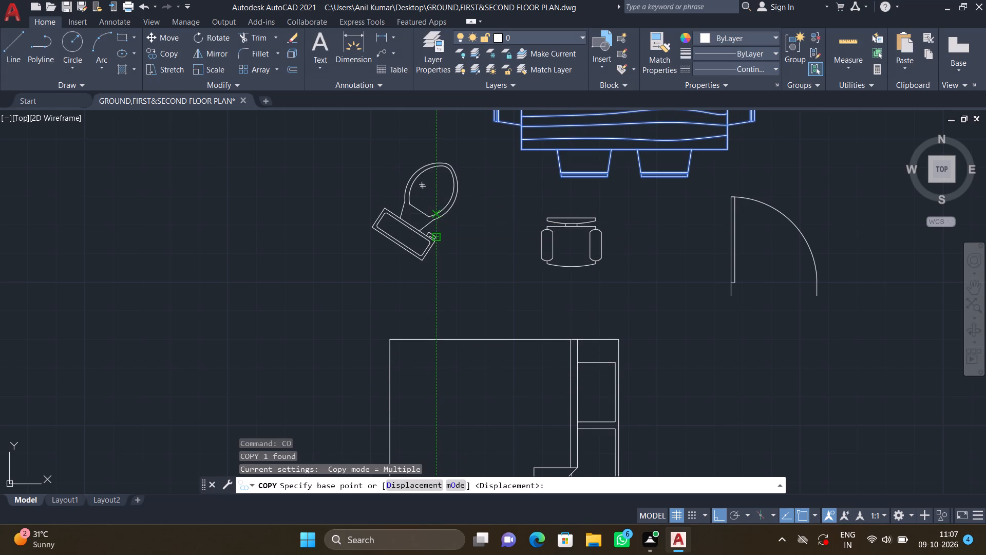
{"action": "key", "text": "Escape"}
Delete the tilted toilet symbol northwest of the bed in the furniture set.
{"action": "left_click", "coordinate": [439, 210]}
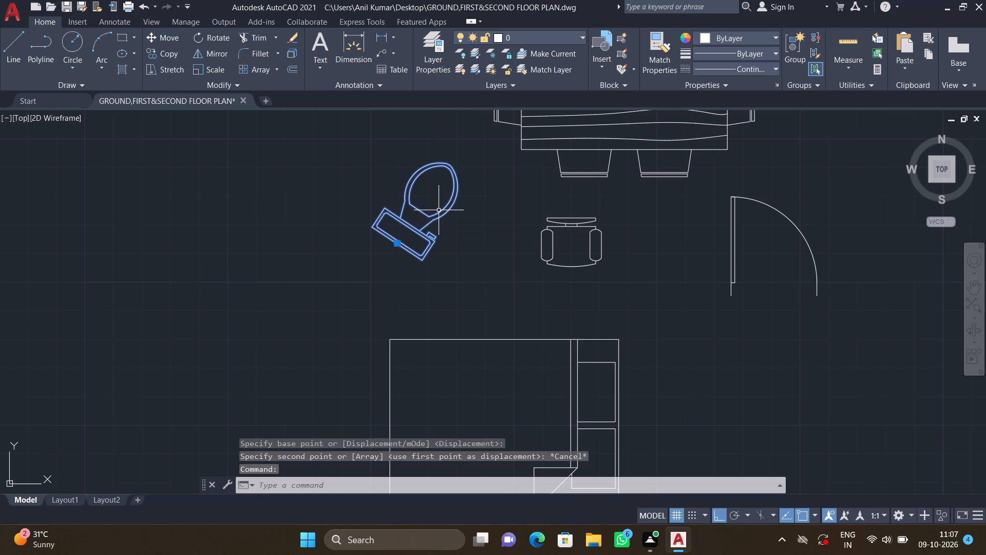
{"action": "key", "text": "Delete"}
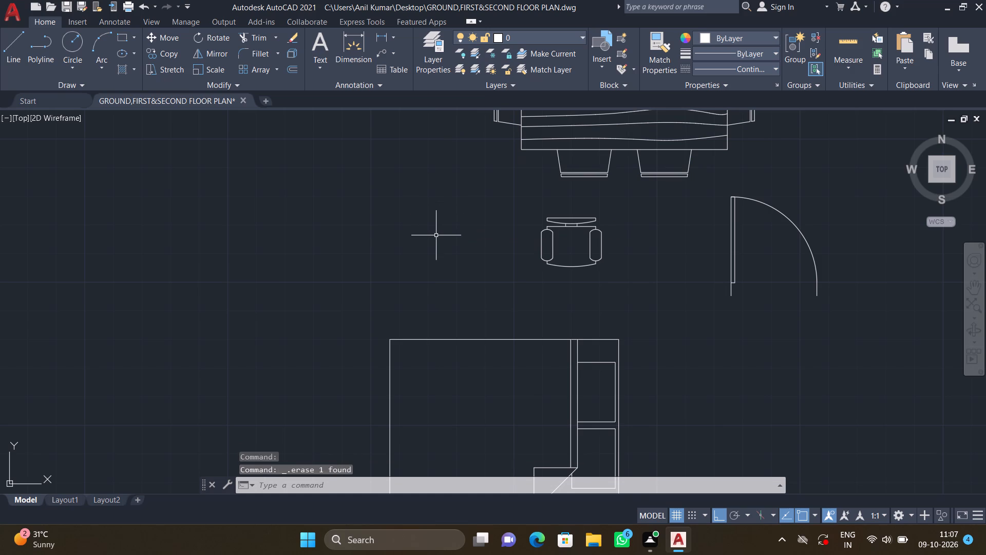
Insert the Toilet - top block from House Designer.dwg west of the bed symbol using DesignCenter, and close DesignCenter.
{"action": "key", "text": "ctrl+2"}
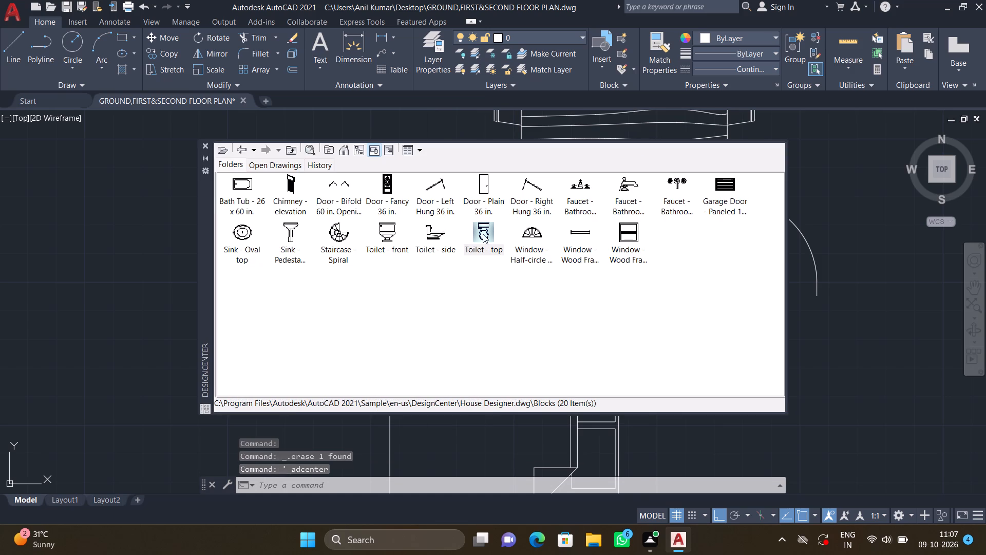
{"action": "left_click_drag", "start_coordinate": [484, 232], "coordinate": [105, 325]}
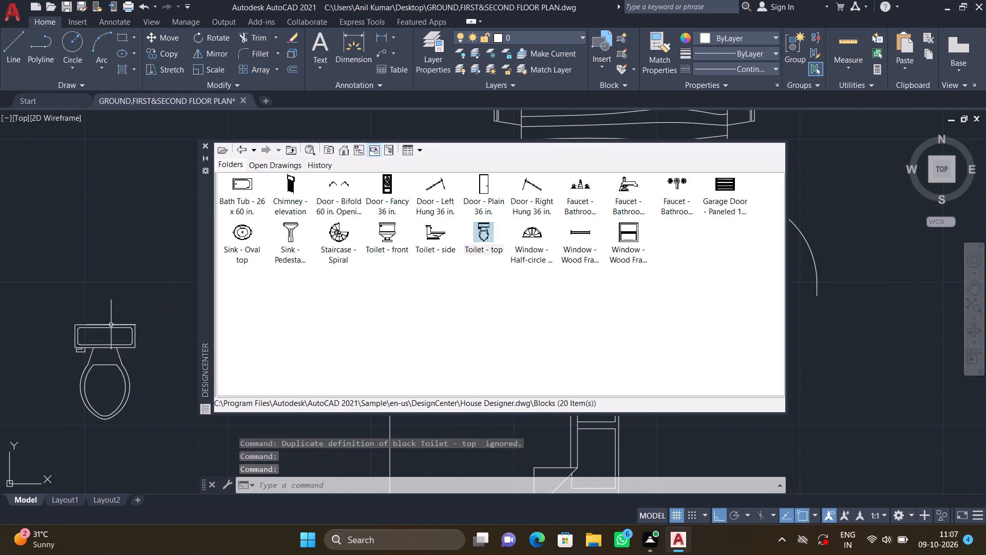
{"action": "left_click", "coordinate": [201, 142]}
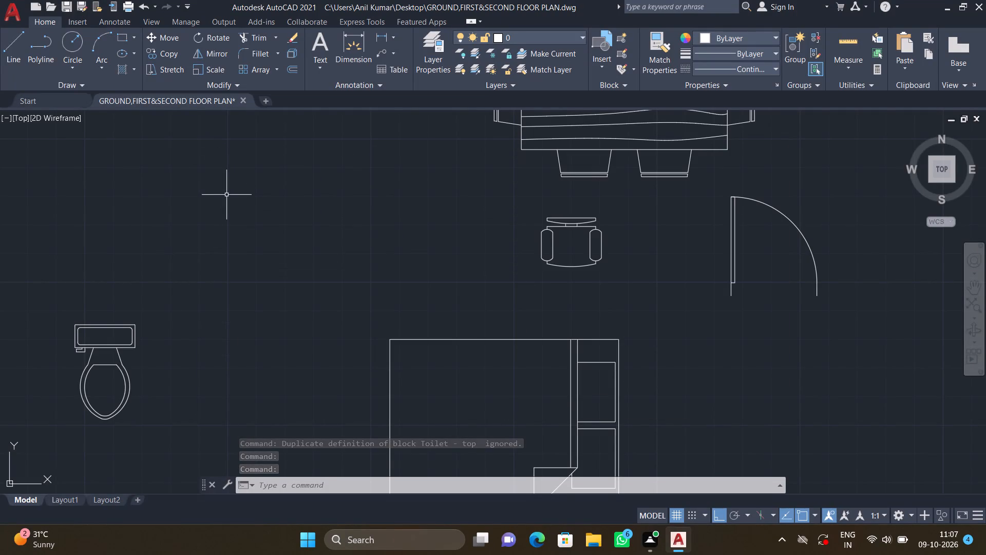
Rotate the new toilet 90° about its tank's outer-edge midpoint so that the bowl points east.
{"action": "middle_click_drag", "start_coordinate": [154, 256], "coordinate": [395, 187]}
{"action": "scroll", "coordinate": [396, 192], "scroll_direction": "down", "scroll_amount": 1}
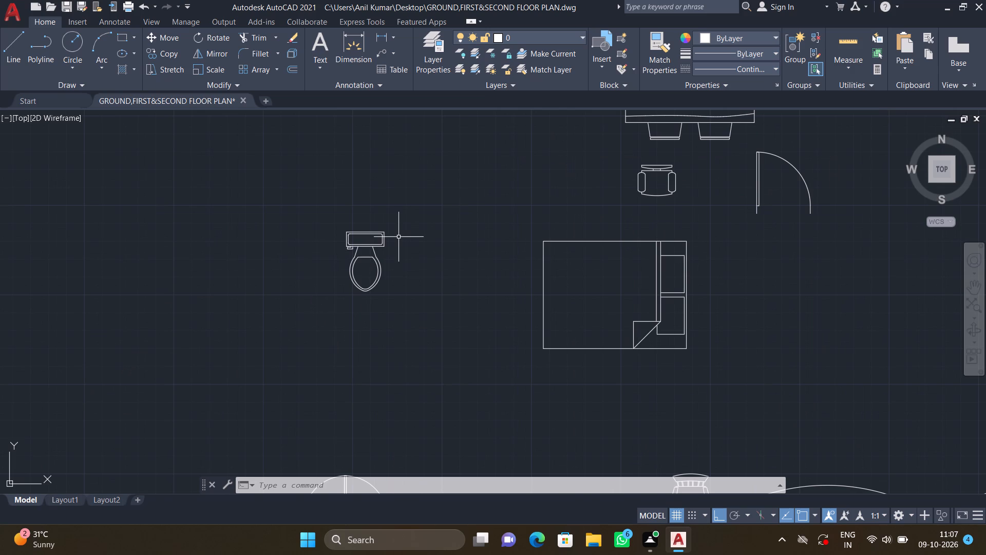
{"action": "type", "text": "RO"}
{"action": "key", "text": "Return"}
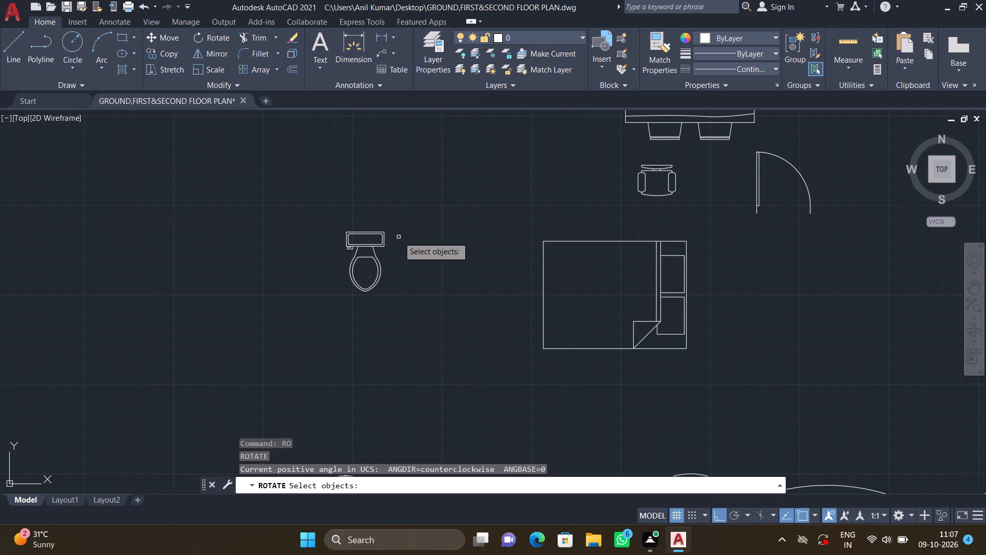
{"action": "double_click", "coordinate": [374, 282]}
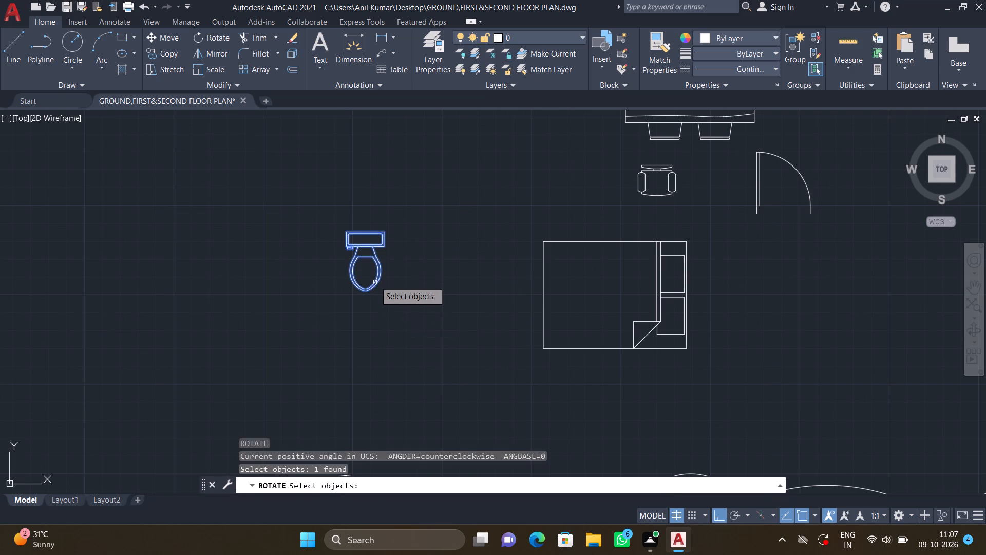
{"action": "key", "text": "Return"}
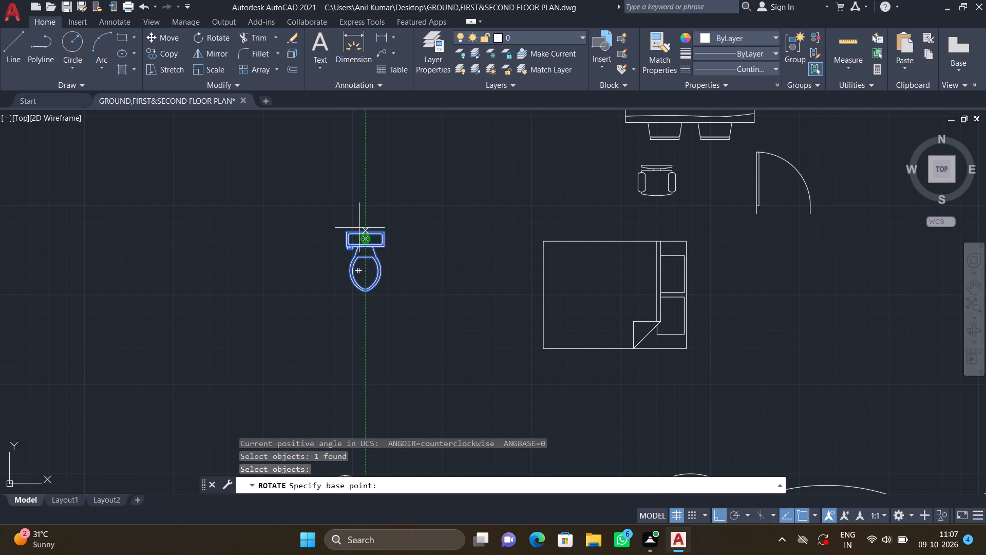
{"action": "left_click", "coordinate": [363, 232]}
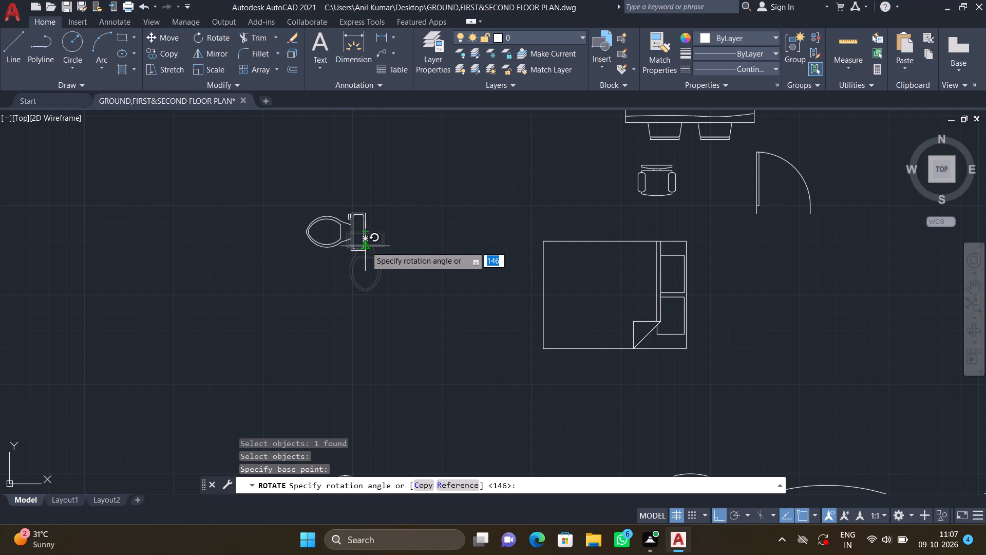
{"action": "left_click", "coordinate": [381, 212]}
With Ortho off, copy the toilet by its tank's outer-edge midpoint into the southwest bathroom, just inside the west wall above the window.
{"action": "middle_click_drag", "start_coordinate": [445, 254], "coordinate": [363, 260]}
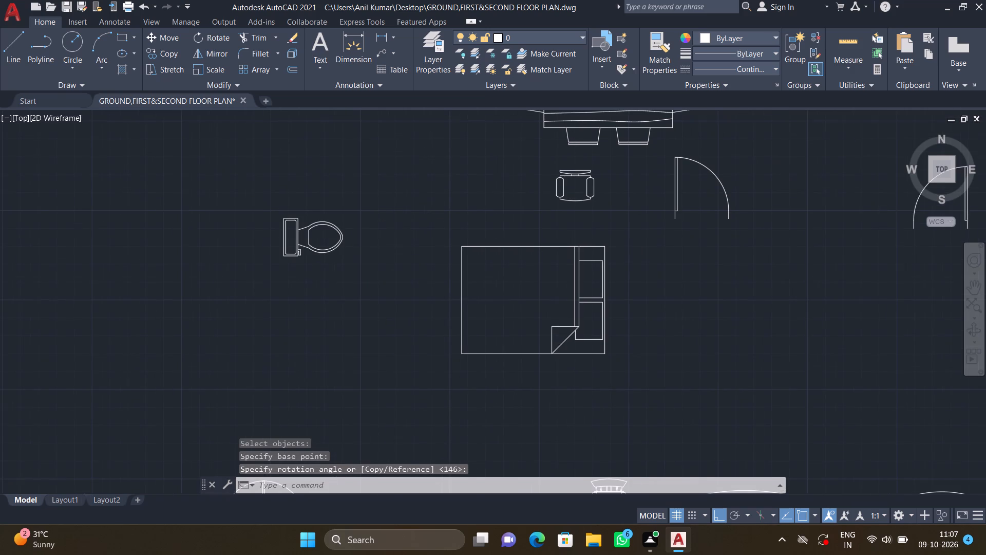
{"action": "key", "text": "c"}
{"action": "key", "text": "o"}
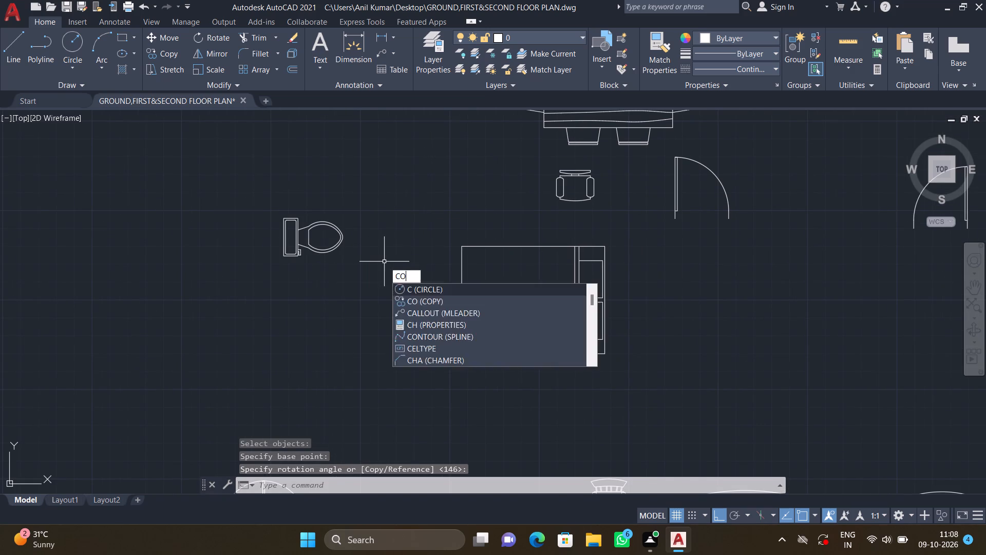
{"action": "key", "text": "Return"}
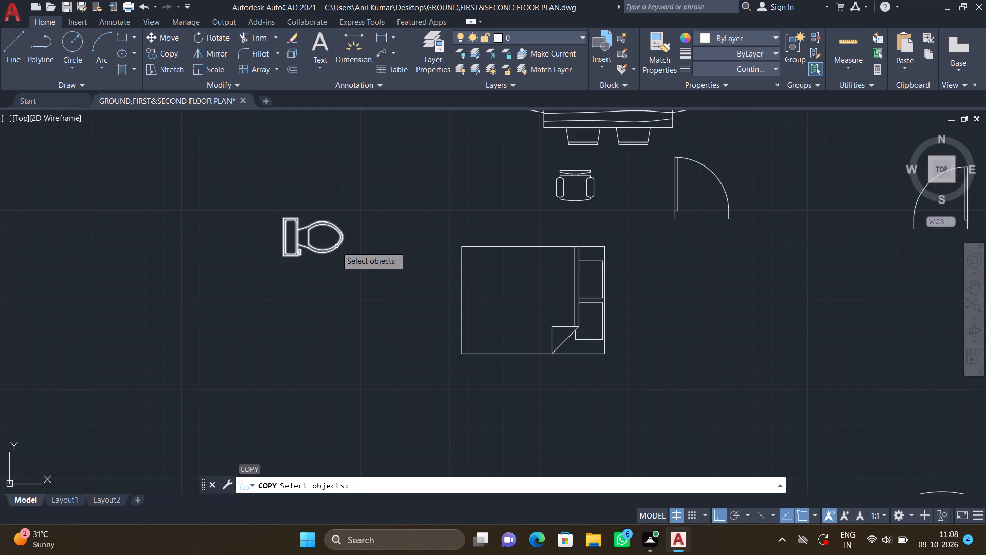
{"action": "left_click", "coordinate": [335, 246]}
{"action": "key", "text": "Return"}
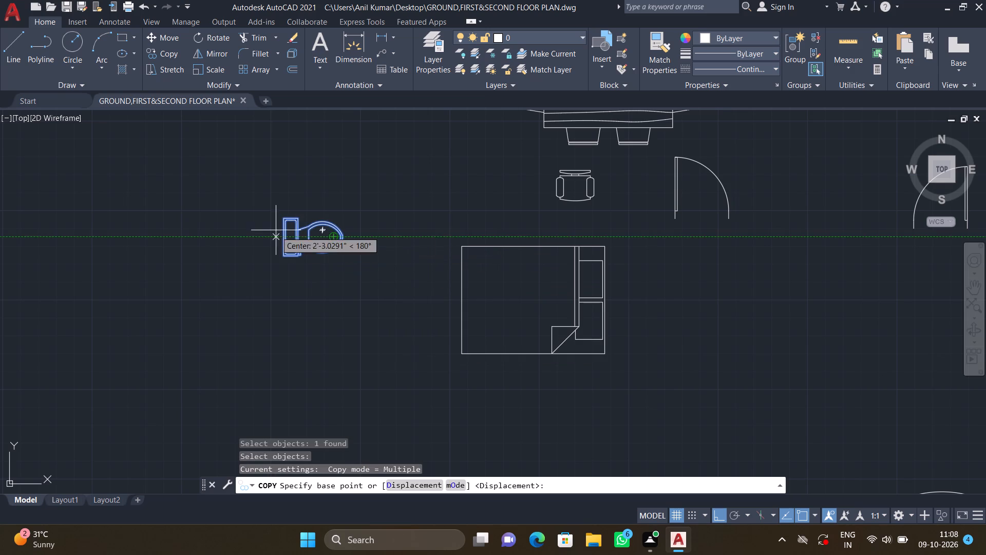
{"action": "scroll", "coordinate": [275, 234], "scroll_direction": "up", "scroll_amount": 3}
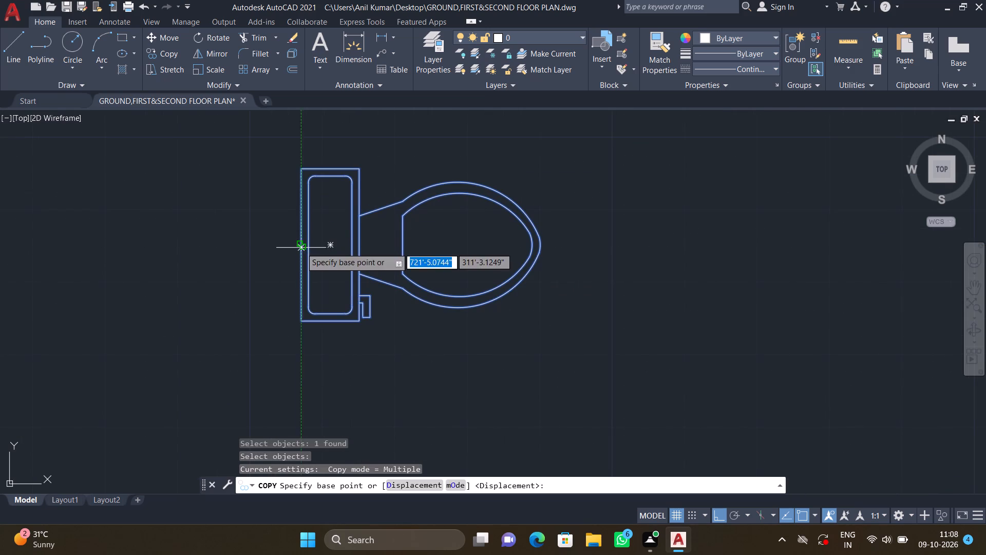
{"action": "double_click", "coordinate": [300, 245]}
{"action": "scroll", "coordinate": [514, 301], "scroll_direction": "down", "scroll_amount": 3}
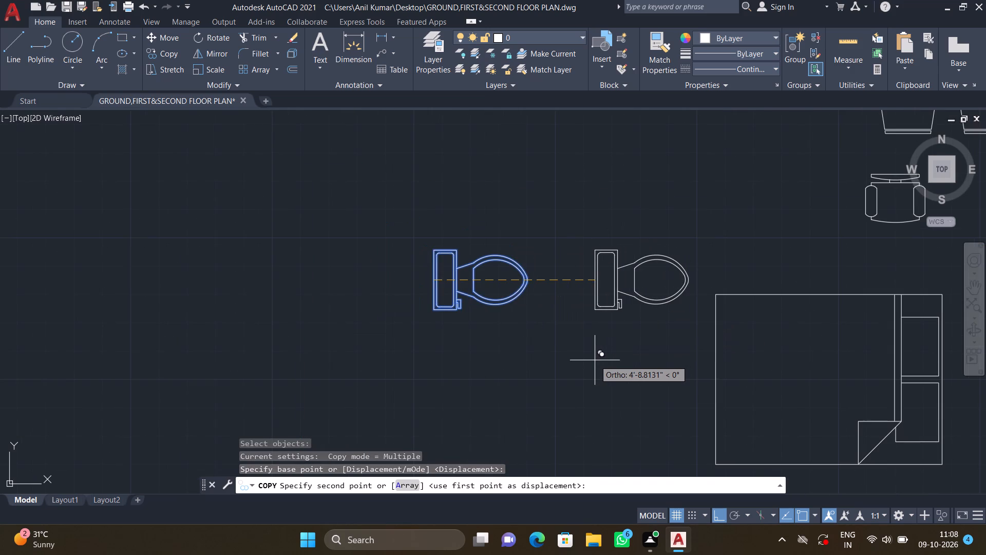
{"action": "key", "text": "F8"}
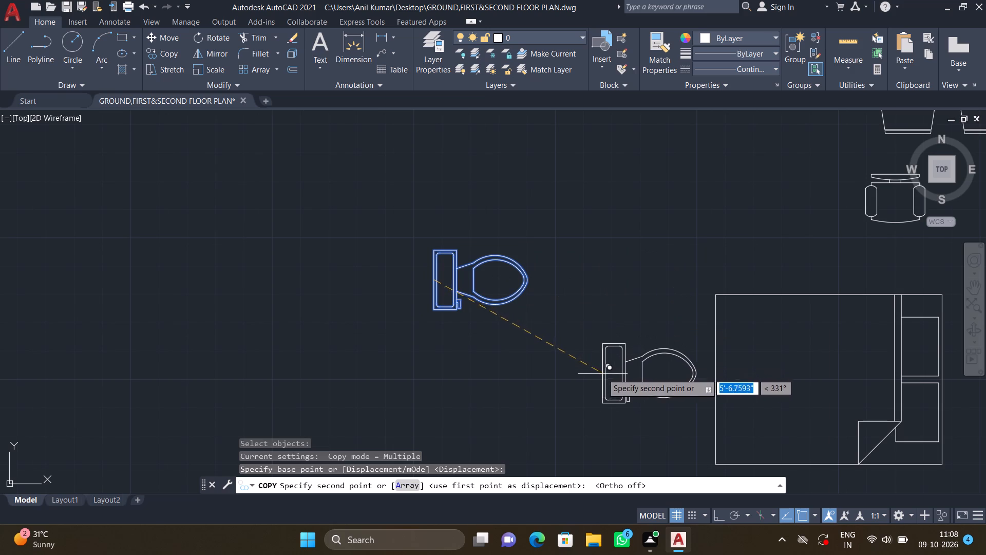
{"action": "scroll", "coordinate": [605, 375], "scroll_direction": "down", "scroll_amount": 3}
{"action": "middle_click_drag", "start_coordinate": [616, 426], "coordinate": [383, 366]}
{"action": "scroll", "coordinate": [388, 366], "scroll_direction": "down", "scroll_amount": 1}
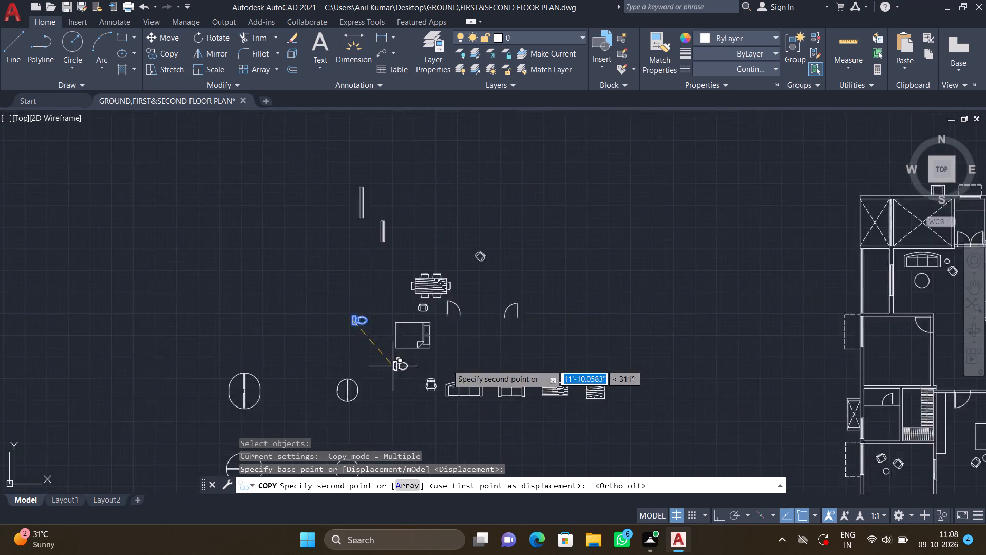
{"action": "scroll", "coordinate": [462, 365], "scroll_direction": "down", "scroll_amount": 1}
{"action": "middle_click_drag", "start_coordinate": [553, 409], "coordinate": [344, 357]}
{"action": "scroll", "coordinate": [507, 321], "scroll_direction": "up", "scroll_amount": 3}
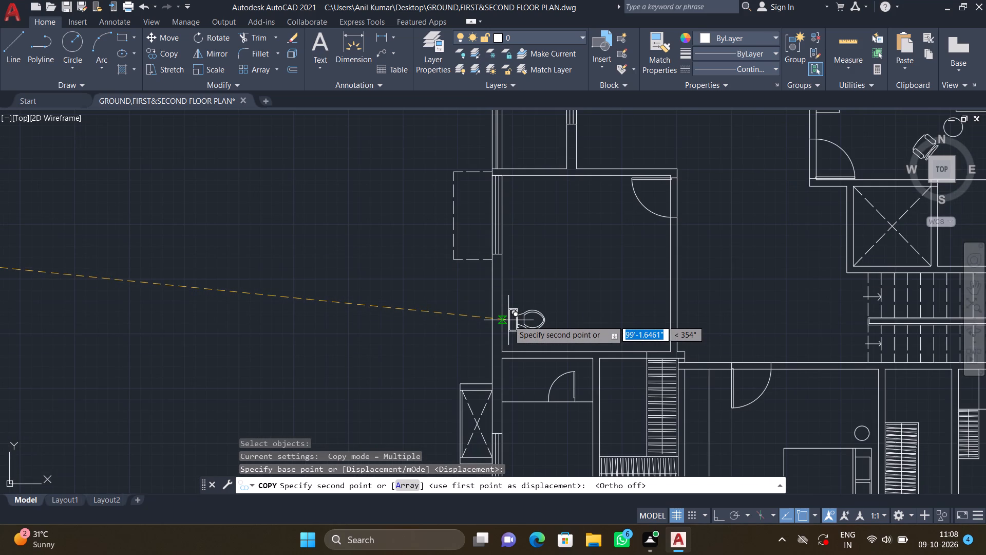
{"action": "middle_click_drag", "start_coordinate": [511, 356], "coordinate": [423, 294]}
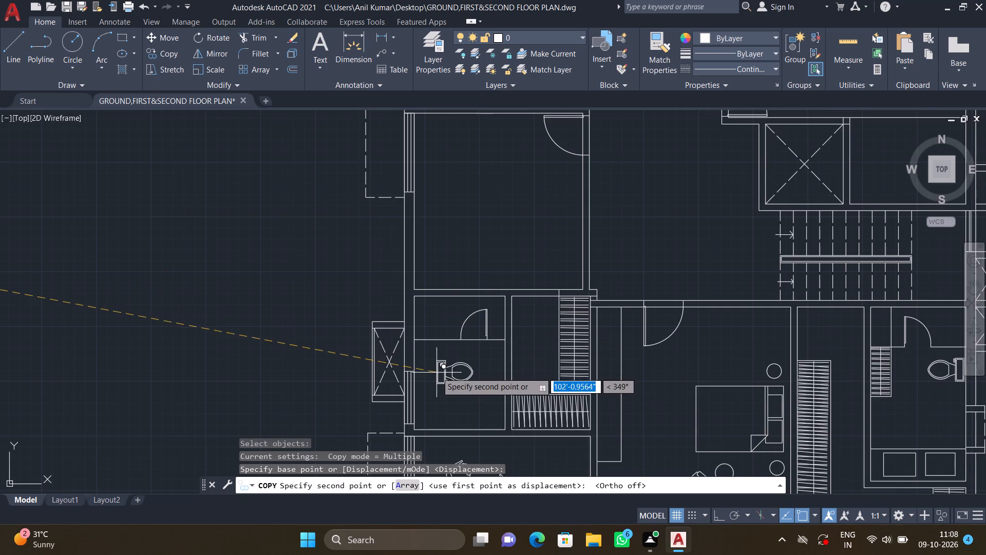
{"action": "middle_click_drag", "start_coordinate": [428, 360], "coordinate": [410, 314]}
{"action": "scroll", "coordinate": [407, 336], "scroll_direction": "up", "scroll_amount": 2}
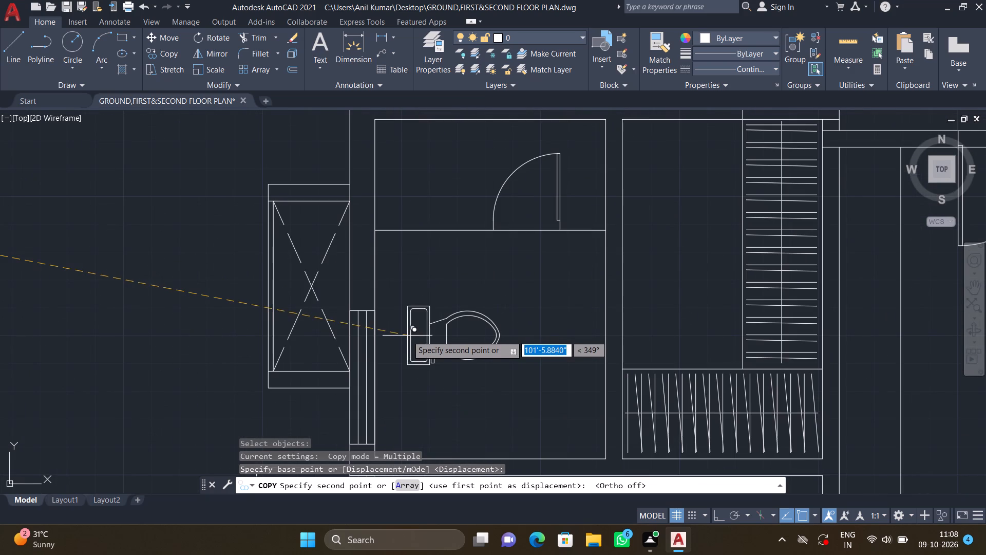
{"action": "scroll", "coordinate": [371, 313], "scroll_direction": "up", "scroll_amount": 1}
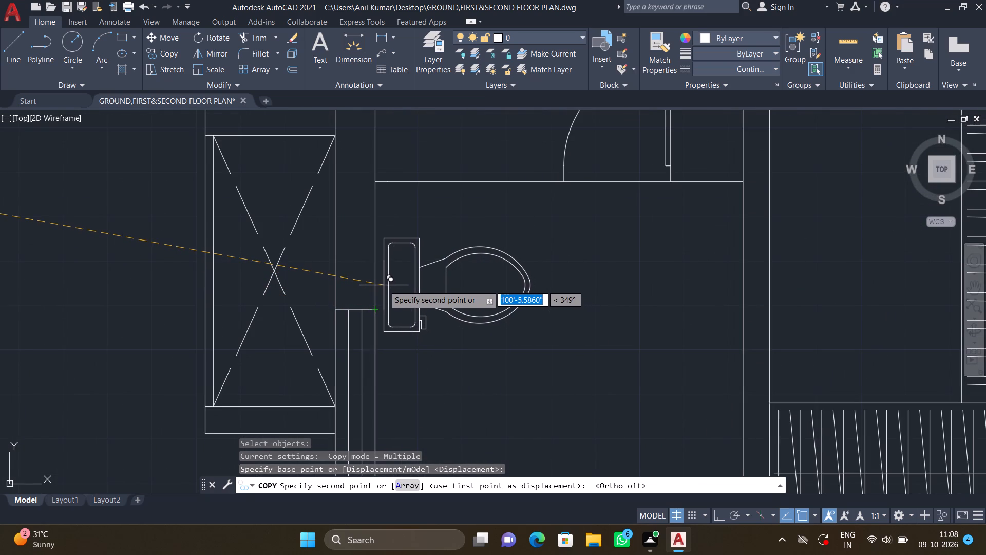
{"action": "left_click", "coordinate": [384, 285]}
{"action": "key", "text": "Return"}
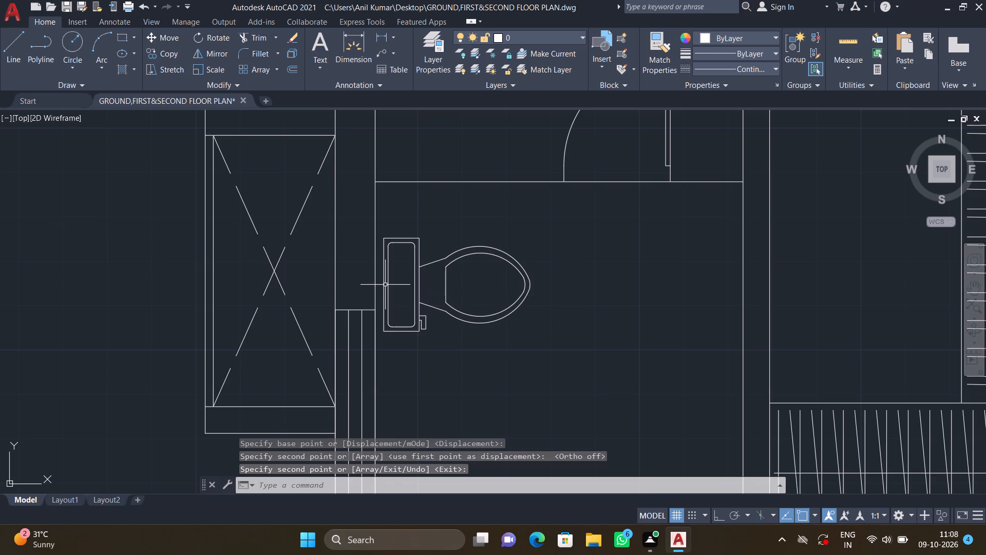
Copy the bed from the furniture set by its northeast corner into the west bedroom, with its headboard near the east wall below the door.
{"action": "scroll", "coordinate": [390, 308], "scroll_direction": "down", "scroll_amount": 3}
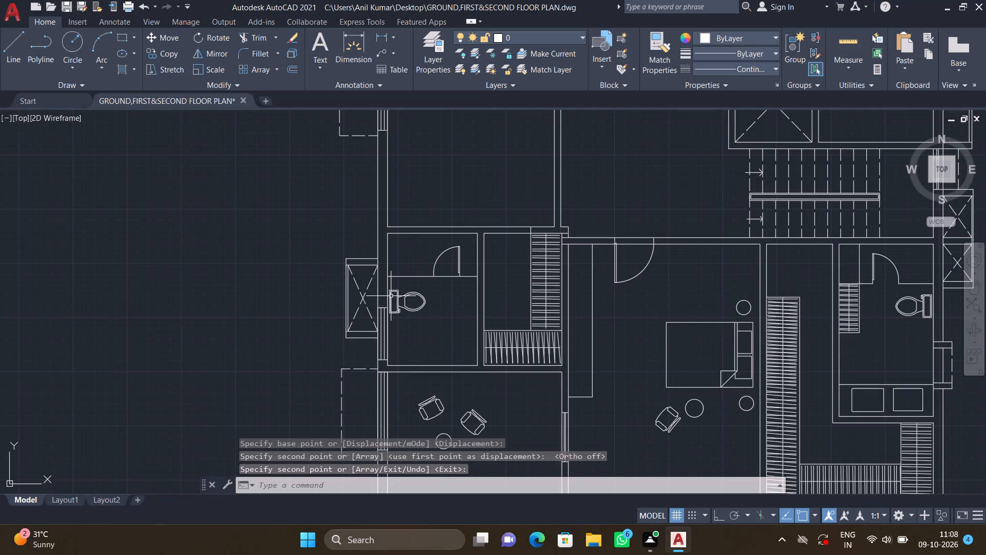
{"action": "scroll", "coordinate": [391, 296], "scroll_direction": "down", "scroll_amount": 2}
{"action": "middle_click_drag", "start_coordinate": [317, 249], "coordinate": [447, 277]}
{"action": "scroll", "coordinate": [448, 279], "scroll_direction": "down", "scroll_amount": 2}
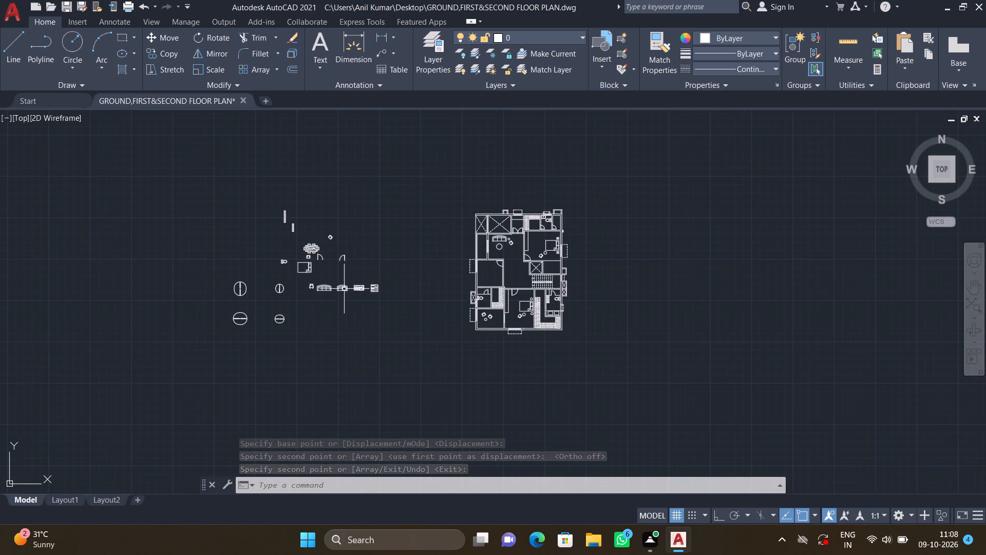
{"action": "middle_click_drag", "start_coordinate": [338, 288], "coordinate": [449, 297]}
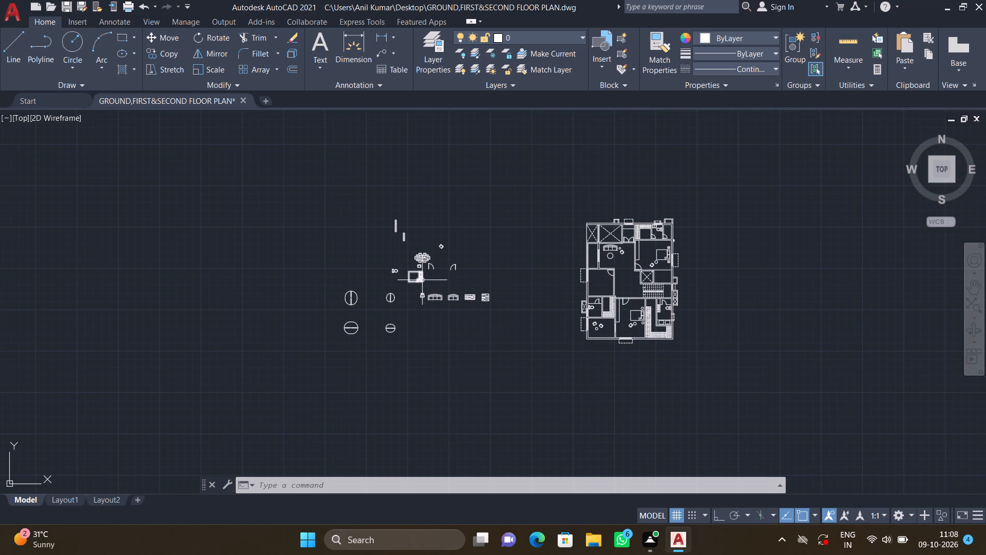
{"action": "scroll", "coordinate": [423, 281], "scroll_direction": "up", "scroll_amount": 3}
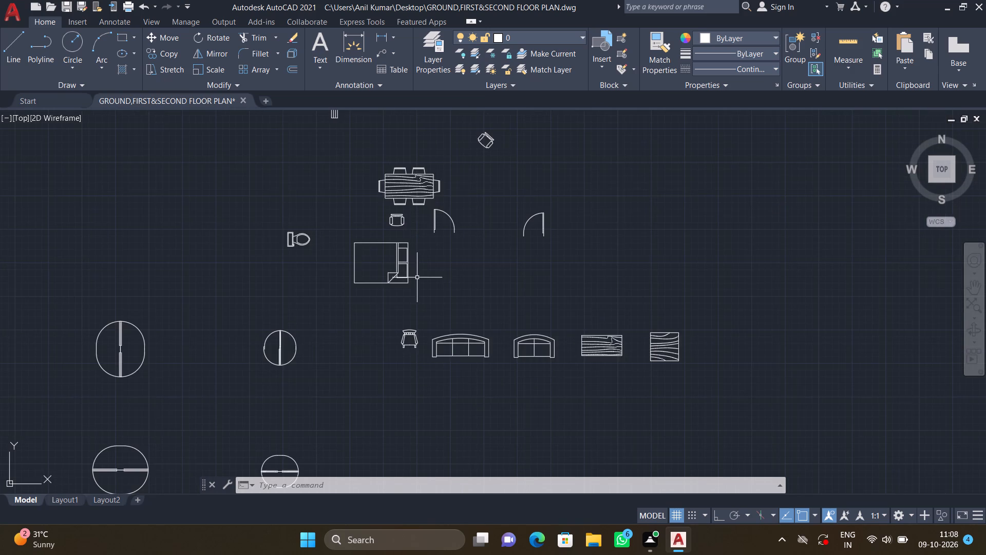
{"action": "scroll", "coordinate": [416, 277], "scroll_direction": "up", "scroll_amount": 1}
{"action": "key", "text": "c"}
{"action": "key", "text": "o"}
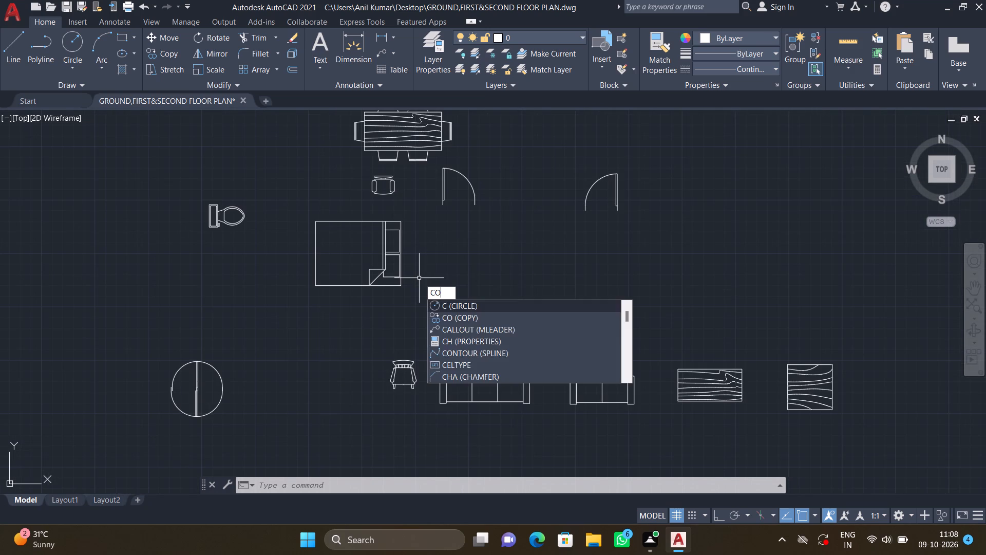
{"action": "key", "text": "Return"}
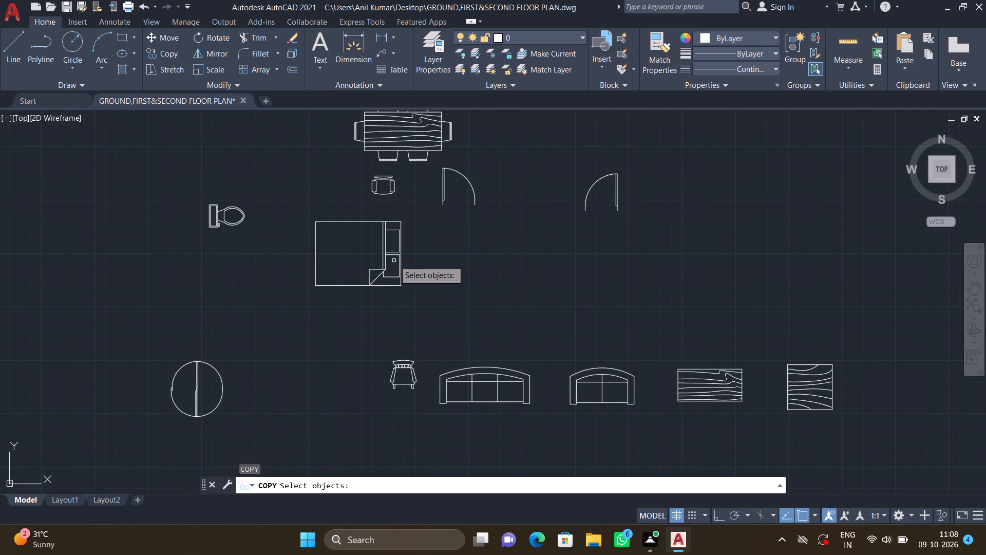
{"action": "left_click", "coordinate": [401, 266]}
{"action": "key", "text": "Return"}
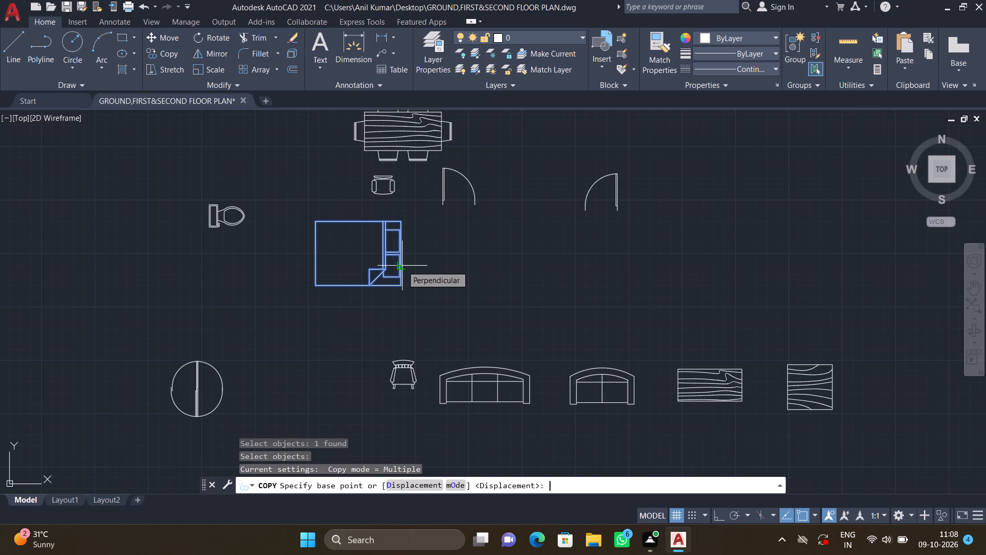
{"action": "left_click", "coordinate": [401, 224]}
{"action": "scroll", "coordinate": [571, 267], "scroll_direction": "down", "scroll_amount": 3}
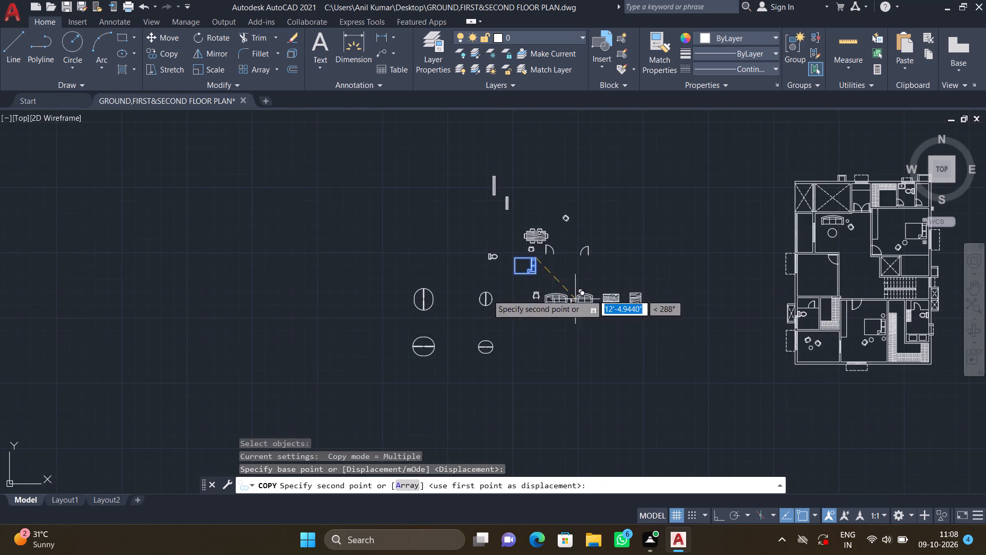
{"action": "middle_click_drag", "start_coordinate": [595, 339], "coordinate": [386, 350]}
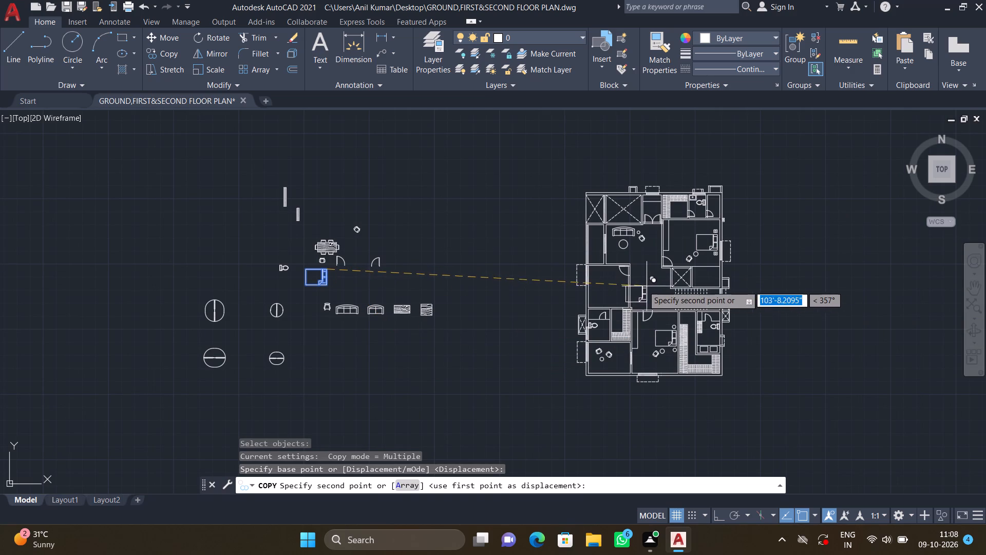
{"action": "scroll", "coordinate": [629, 286], "scroll_direction": "up", "scroll_amount": 4}
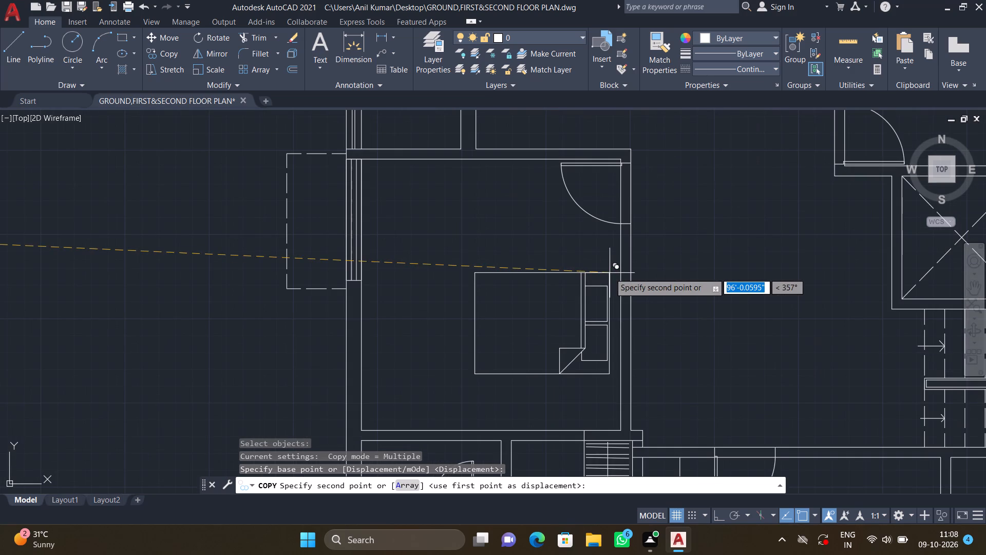
{"action": "scroll", "coordinate": [611, 256], "scroll_direction": "up", "scroll_amount": 1}
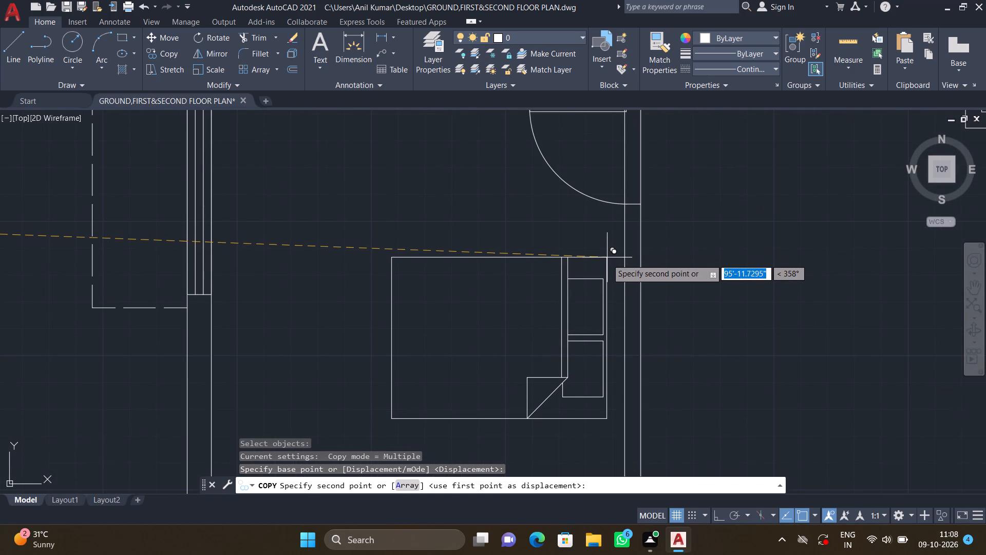
{"action": "scroll", "coordinate": [606, 263], "scroll_direction": "down", "scroll_amount": 1}
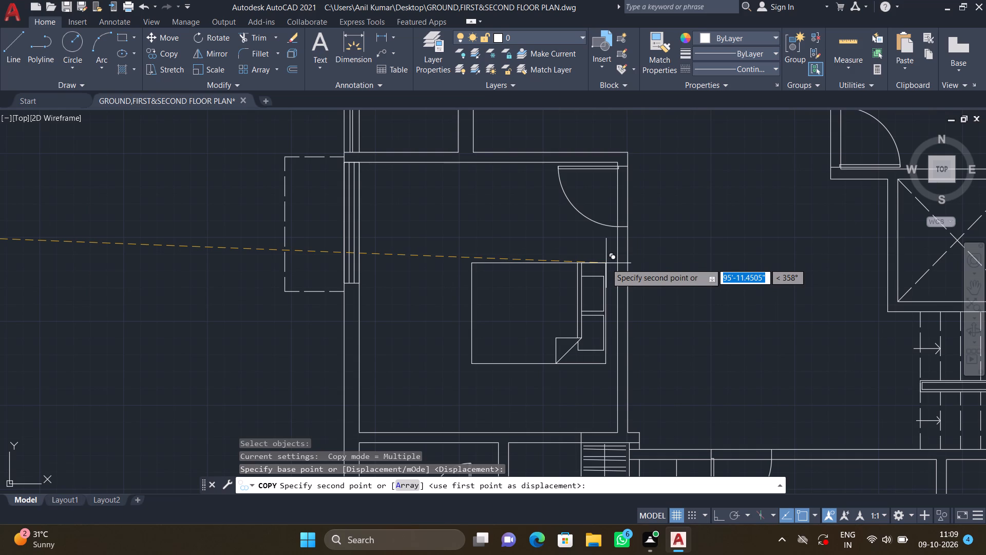
{"action": "left_click", "coordinate": [606, 264]}
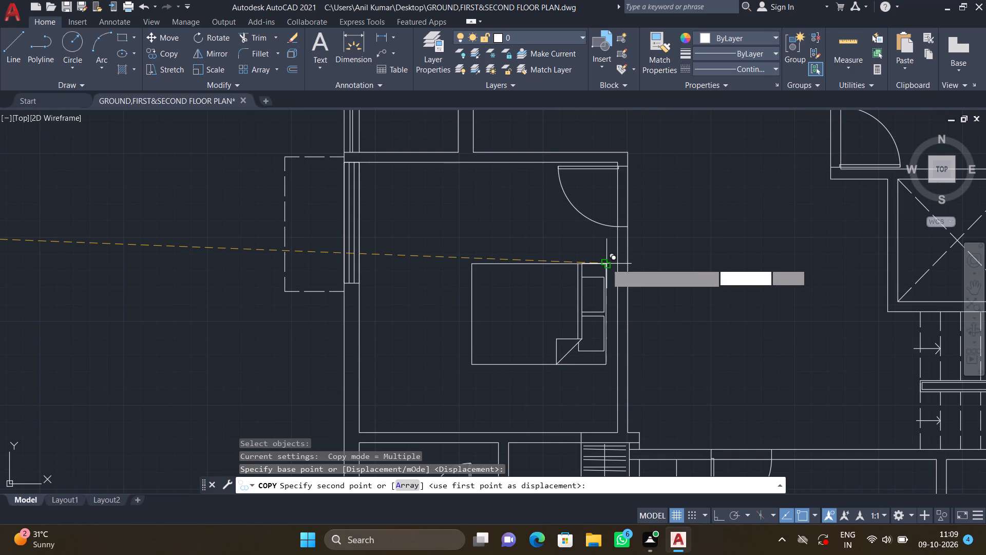
{"action": "key", "text": "Return"}
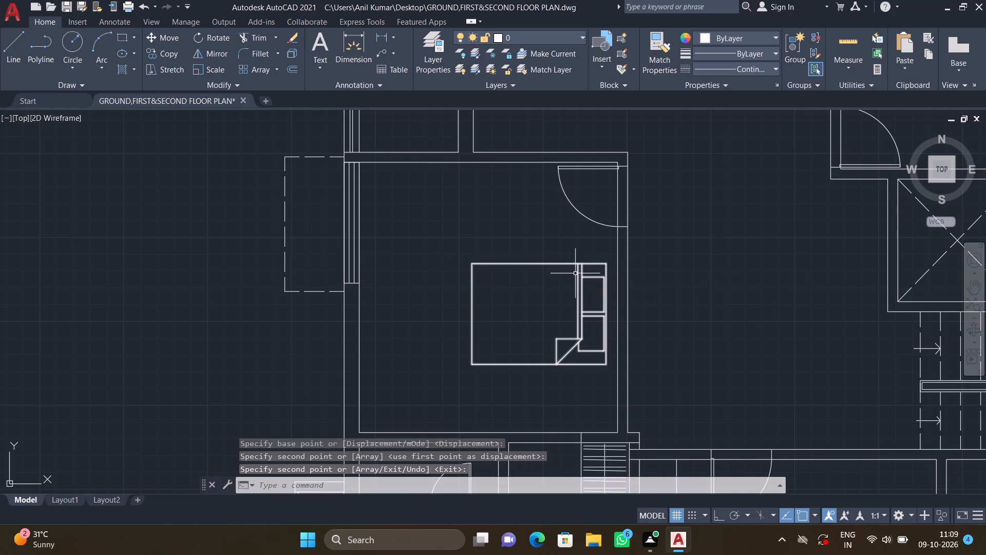
Draw a bedside table rectangle about 1' by 11", aligned with the headboard edge and about 7.6" south of the west bedroom's bed.
{"action": "middle_click_drag", "start_coordinate": [554, 301], "coordinate": [492, 229]}
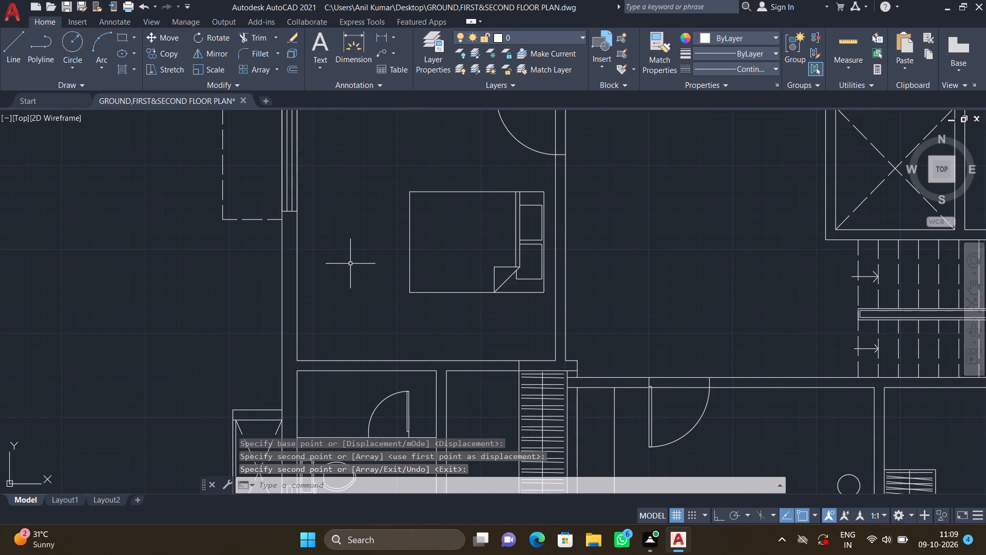
{"action": "scroll", "coordinate": [533, 297], "scroll_direction": "down", "scroll_amount": 1}
{"action": "scroll", "coordinate": [543, 292], "scroll_direction": "up", "scroll_amount": 1}
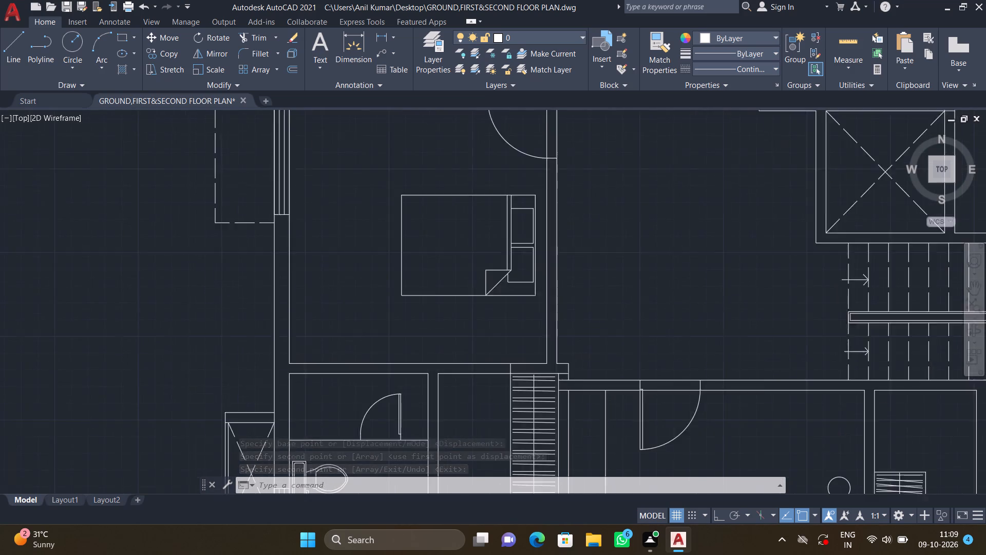
{"action": "scroll", "coordinate": [541, 294], "scroll_direction": "up", "scroll_amount": 3}
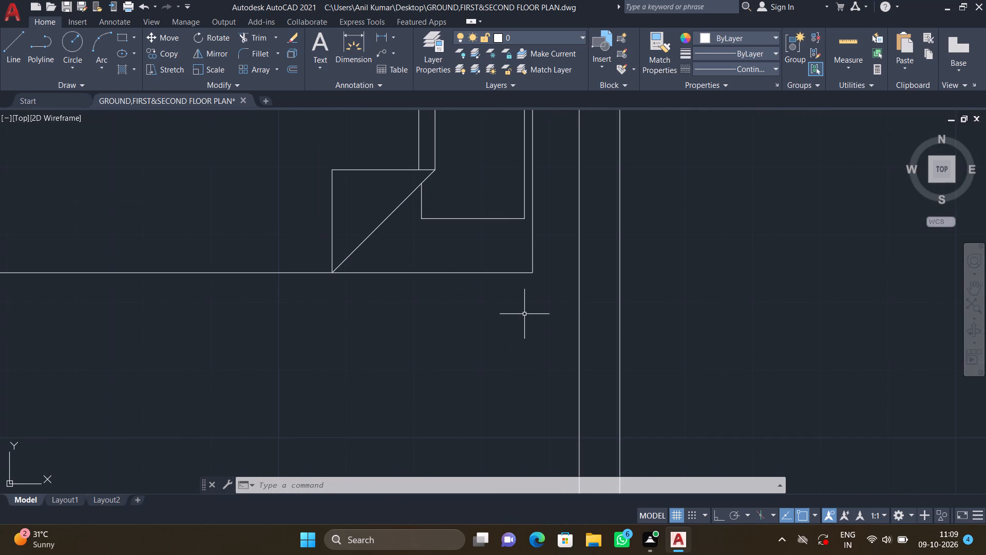
{"action": "type", "text": "REC"}
{"action": "key", "text": "Return"}
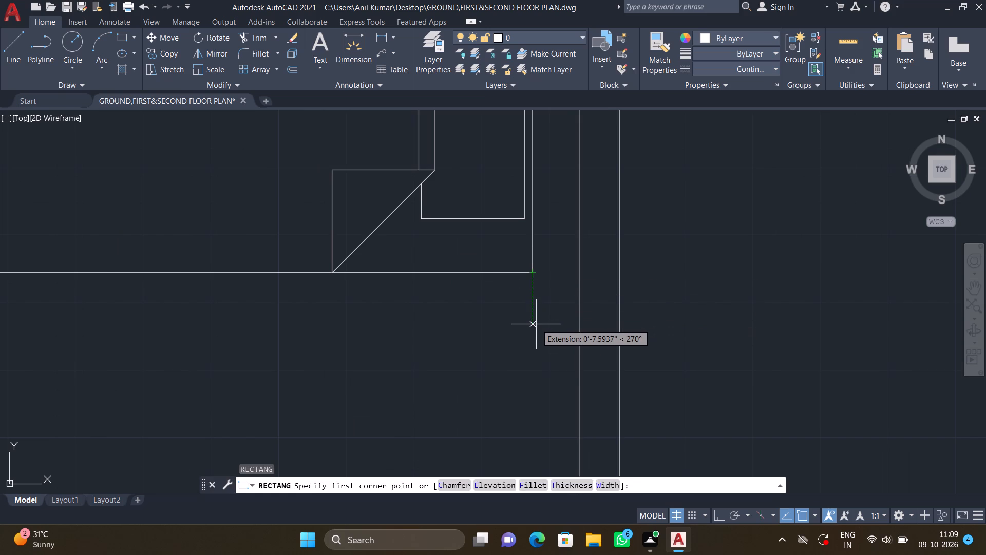
{"action": "left_click_drag", "start_coordinate": [531, 323], "coordinate": [526, 323]}
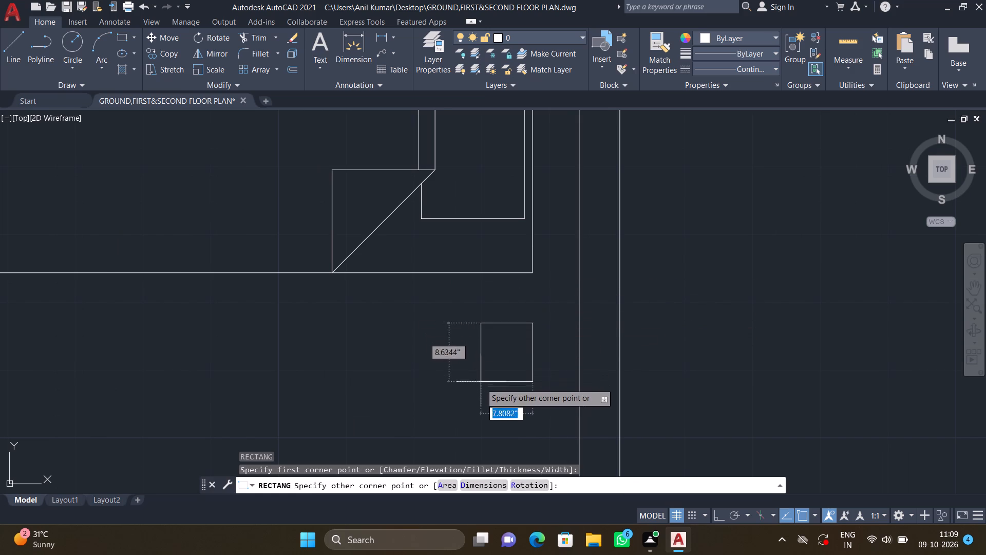
{"action": "left_click", "coordinate": [449, 399]}
With Ortho on, outline a wardrobe from the west wall just below the window, about 1'-7" east and about 6'-8.5" down to the south wall.
{"action": "scroll", "coordinate": [320, 375], "scroll_direction": "down", "scroll_amount": 3}
{"action": "middle_click_drag", "start_coordinate": [276, 374], "coordinate": [492, 366]}
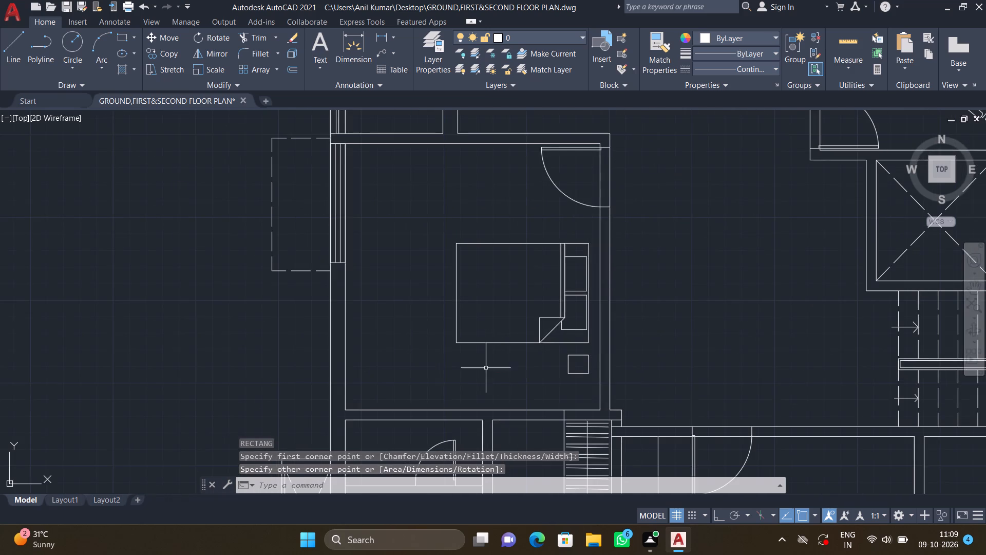
{"action": "middle_click_drag", "start_coordinate": [378, 376], "coordinate": [539, 382]}
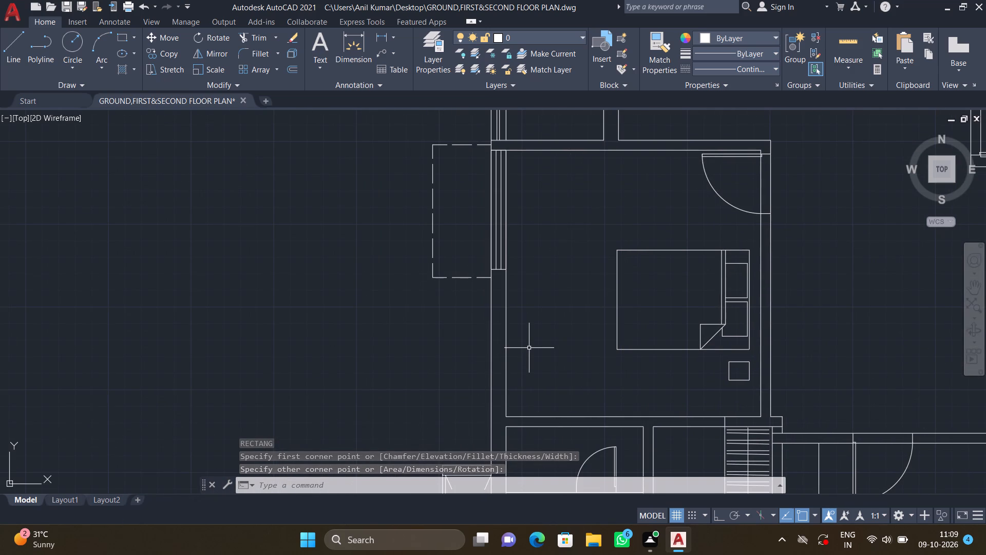
{"action": "key", "text": "l"}
{"action": "key", "text": "Return"}
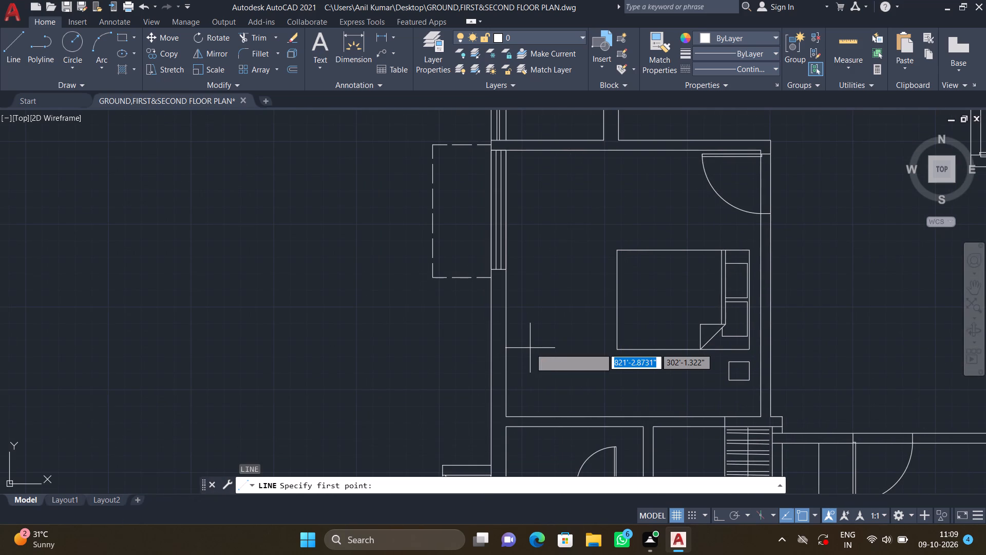
{"action": "key", "text": "F8"}
{"action": "scroll", "coordinate": [507, 289], "scroll_direction": "up", "scroll_amount": 1}
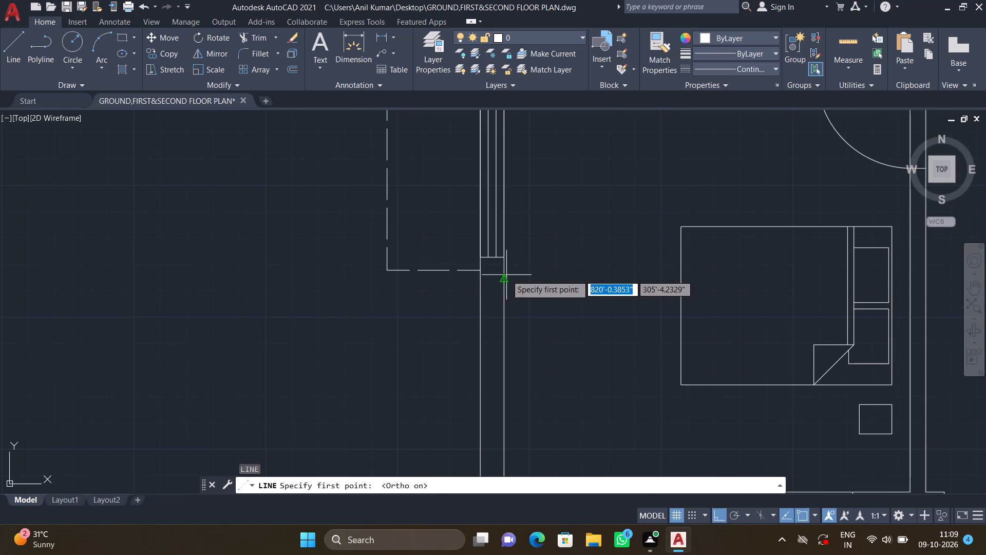
{"action": "left_click", "coordinate": [504, 280]}
{"action": "scroll", "coordinate": [556, 285], "scroll_direction": "up", "scroll_amount": 2}
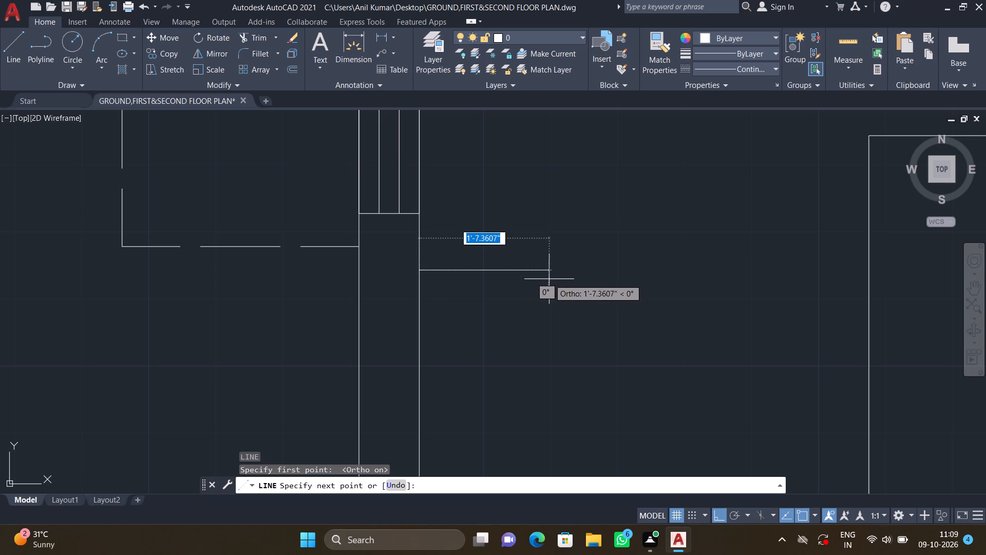
{"action": "left_click", "coordinate": [549, 279]}
{"action": "scroll", "coordinate": [559, 342], "scroll_direction": "down", "scroll_amount": 3}
{"action": "middle_click_drag", "start_coordinate": [543, 368], "coordinate": [492, 297]}
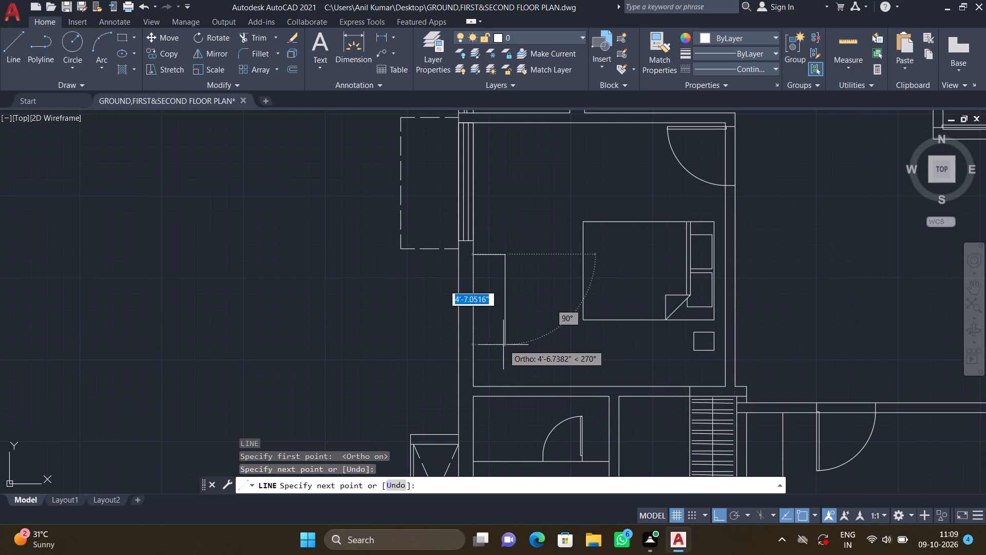
{"action": "scroll", "coordinate": [510, 361], "scroll_direction": "up", "scroll_amount": 2}
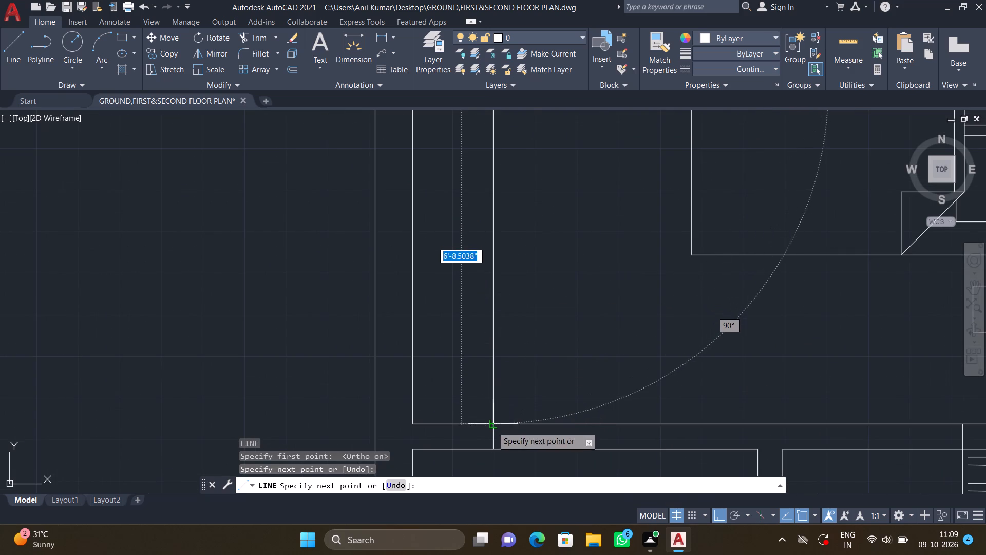
{"action": "left_click", "coordinate": [496, 423]}
{"action": "key", "text": "Return"}
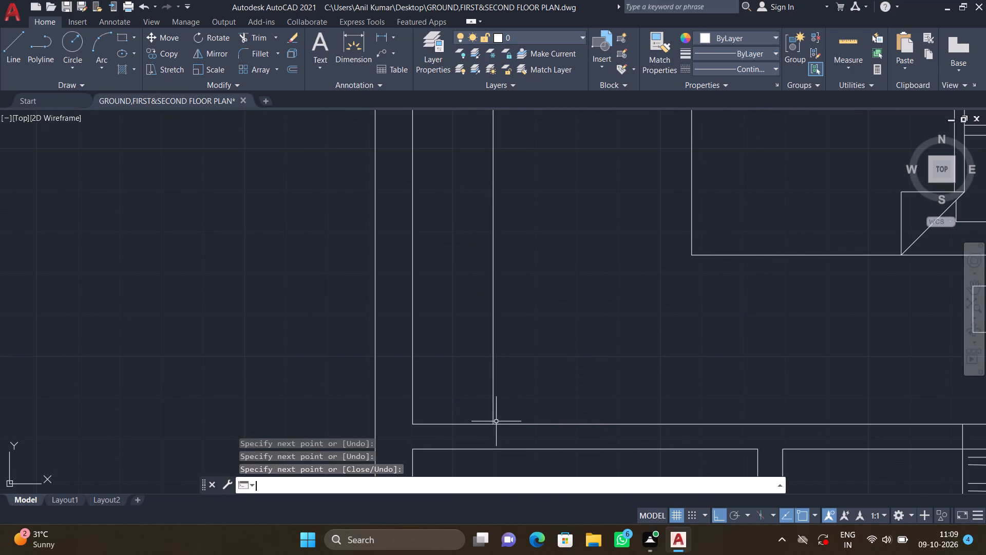
Add the multiline text label "DINING [BELOW]" inside the larger dashed-cross void north of the sofa.
{"action": "scroll", "coordinate": [509, 384], "scroll_direction": "down", "scroll_amount": 3}
{"action": "middle_click_drag", "start_coordinate": [522, 355], "coordinate": [385, 372]}
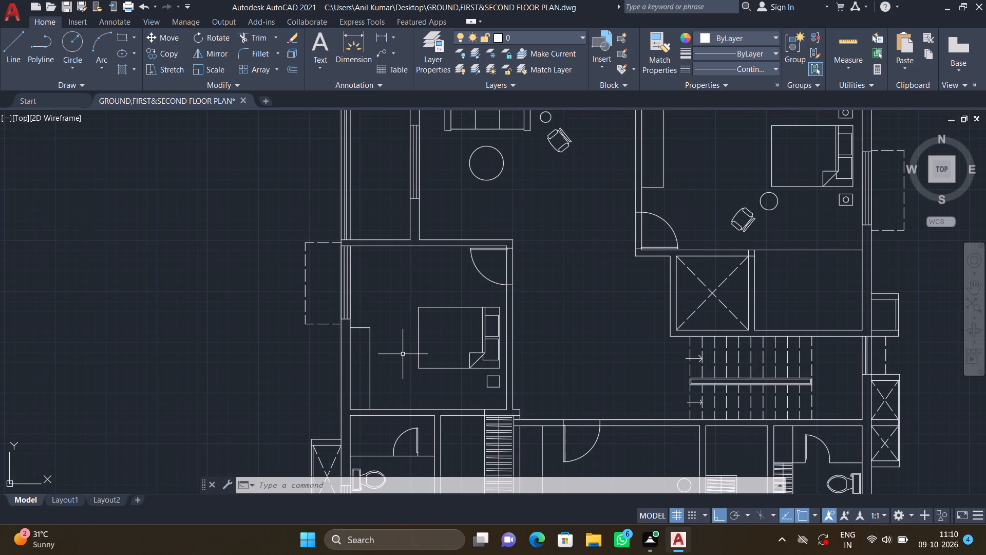
{"action": "scroll", "coordinate": [416, 364], "scroll_direction": "down", "scroll_amount": 2}
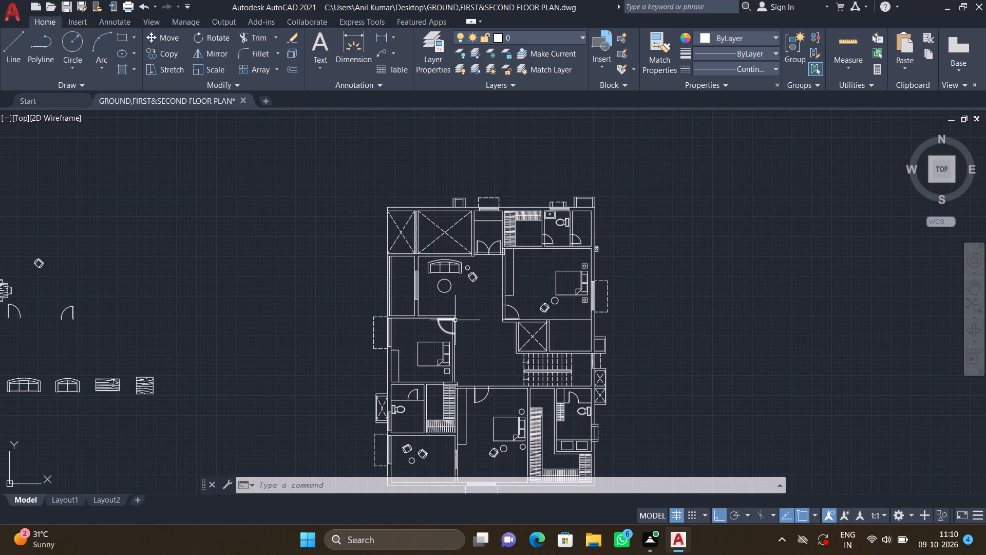
{"action": "middle_click_drag", "start_coordinate": [480, 330], "coordinate": [473, 326]}
{"action": "middle_click_drag", "start_coordinate": [473, 326], "coordinate": [438, 308]}
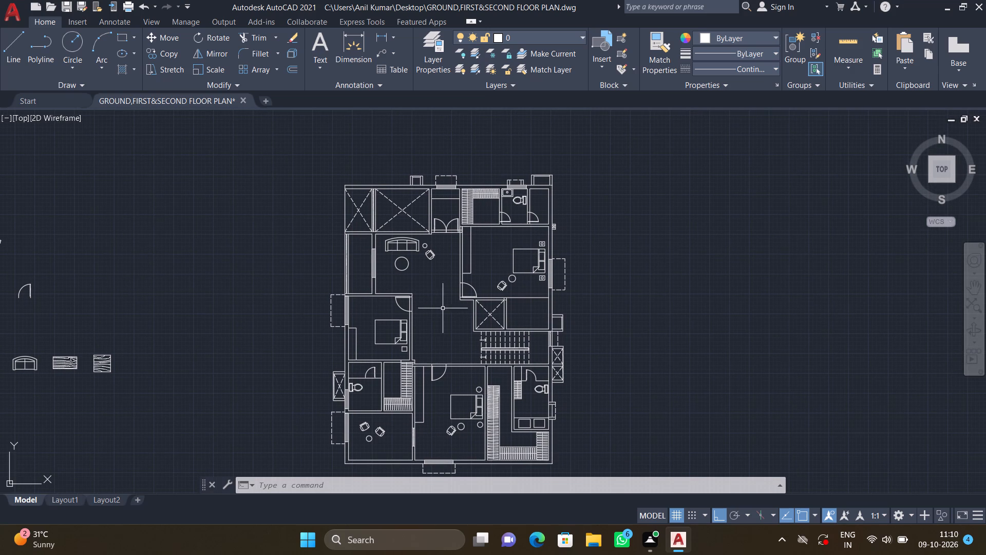
{"action": "scroll", "coordinate": [392, 215], "scroll_direction": "up", "scroll_amount": 2}
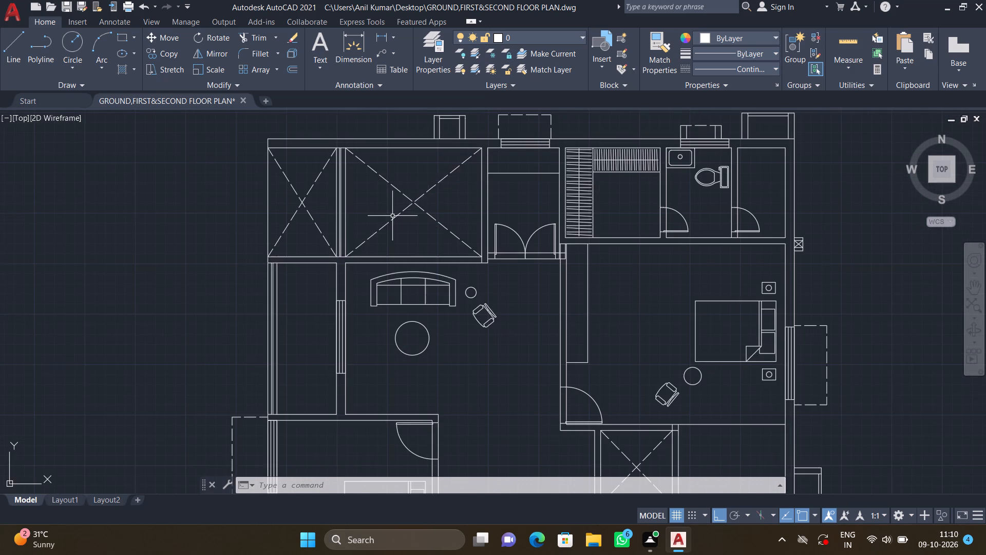
{"action": "middle_click_drag", "start_coordinate": [392, 217], "coordinate": [394, 264]}
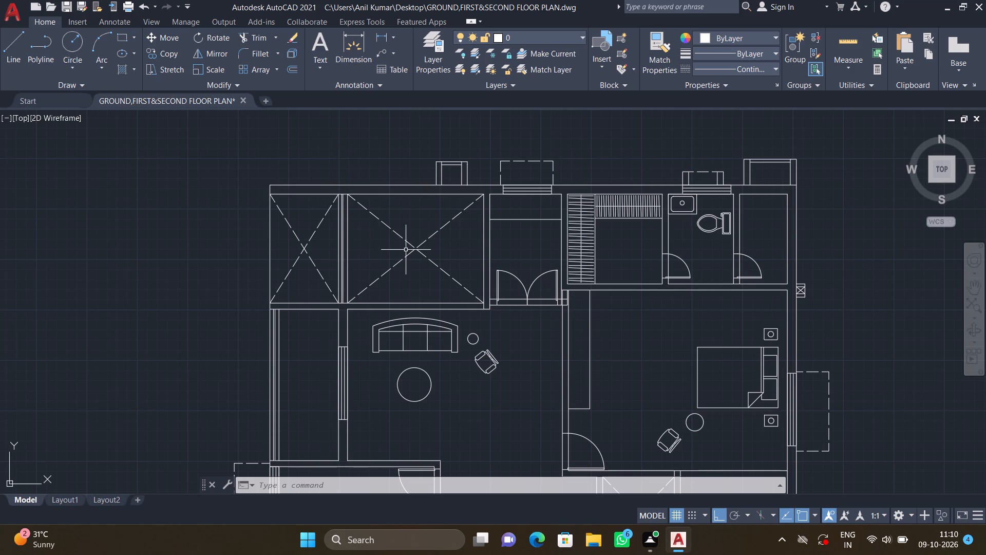
{"action": "scroll", "coordinate": [406, 250], "scroll_direction": "up", "scroll_amount": 2}
{"action": "key", "text": "m"}
{"action": "key", "text": "t"}
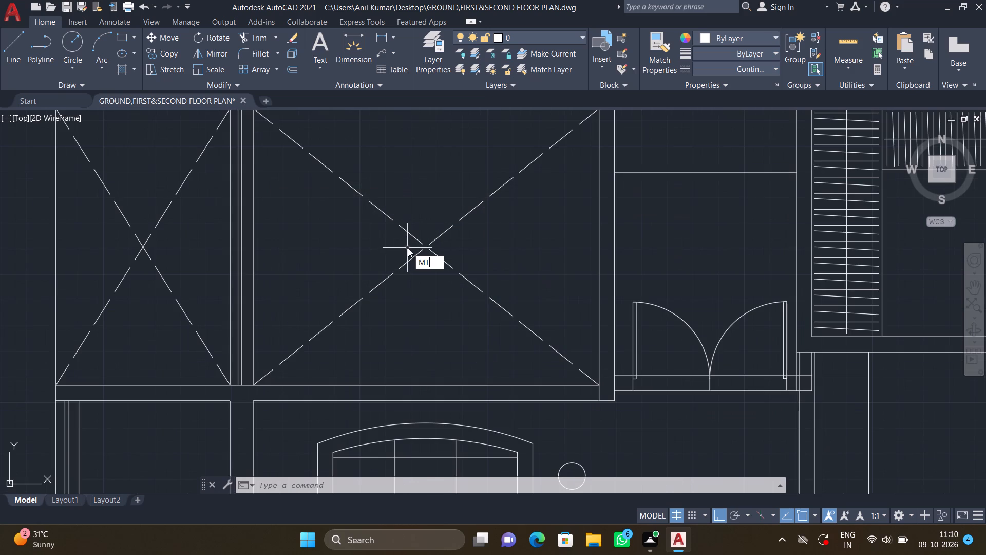
{"action": "key", "text": "Return"}
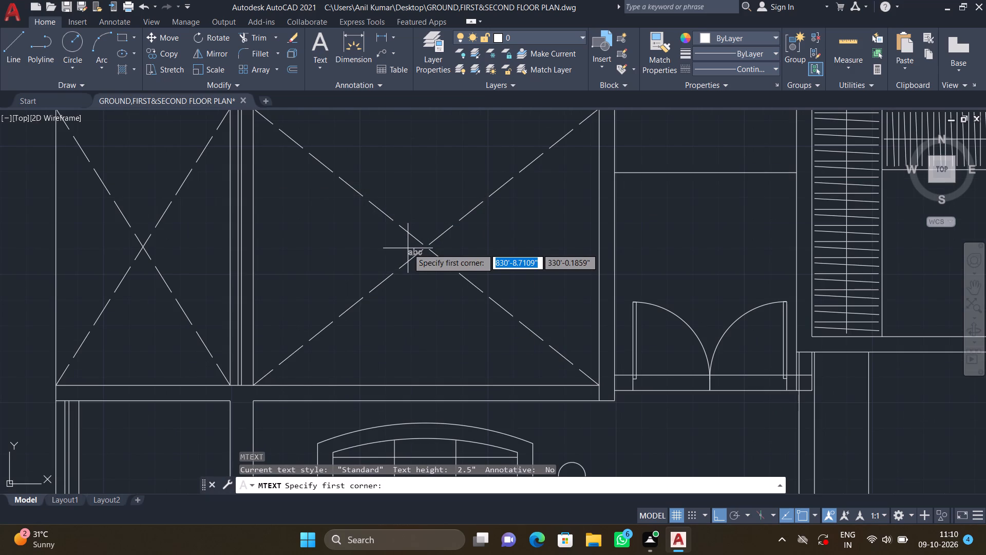
{"action": "left_click", "coordinate": [355, 232]}
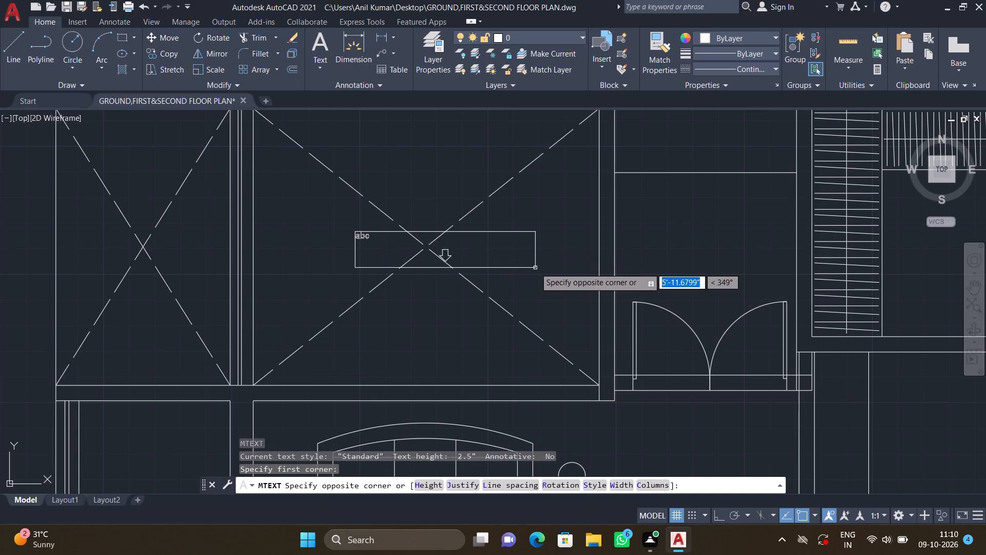
{"action": "left_click", "coordinate": [535, 267]}
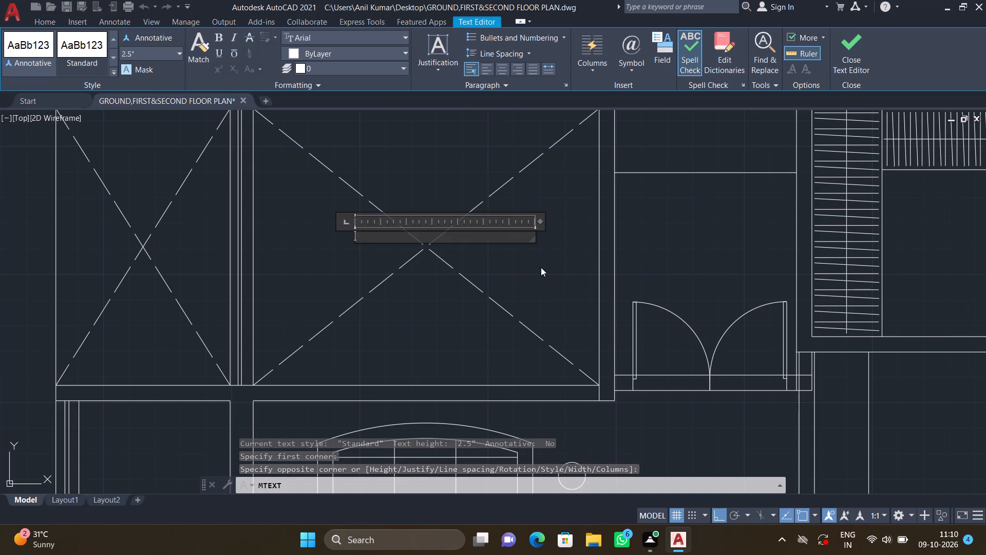
{"action": "key", "text": "d"}
{"action": "type", "text": "INI"}
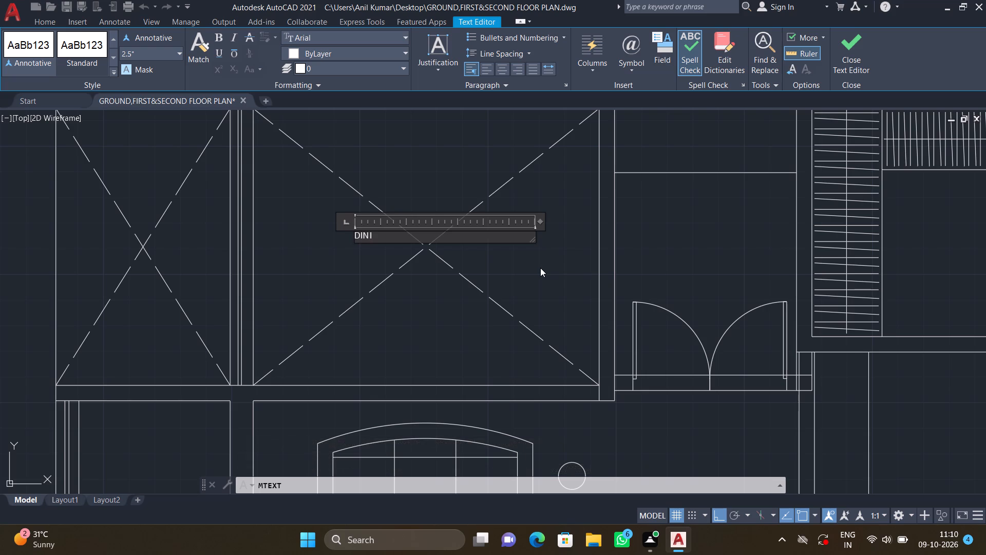
{"action": "type", "text": "NG"}
{"action": "key", "text": "space"}
{"action": "key", "text": "bracketleft"}
{"action": "type", "text": "BELOW"}
{"action": "key", "text": "bracketright"}
{"action": "key", "text": "Escape"}
{"action": "left_click", "coordinate": [518, 272]}
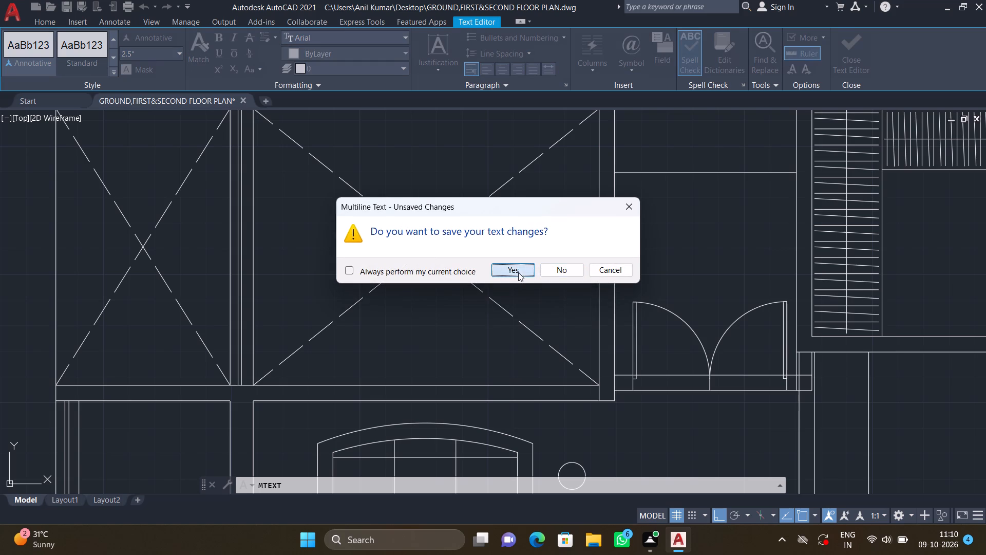
With Ortho off, move the "DINING [BELOW]" label by its upper-left corner so it sits over the crossing of the void's dashed diagonals.
{"action": "key", "text": "m"}
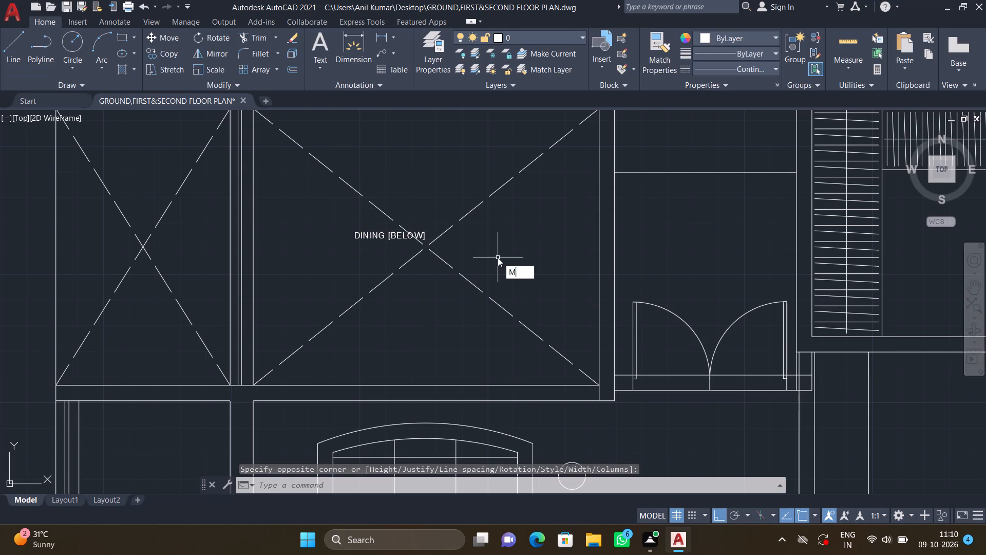
{"action": "key", "text": "Return"}
{"action": "left_click", "coordinate": [380, 235]}
{"action": "key", "text": "Return"}
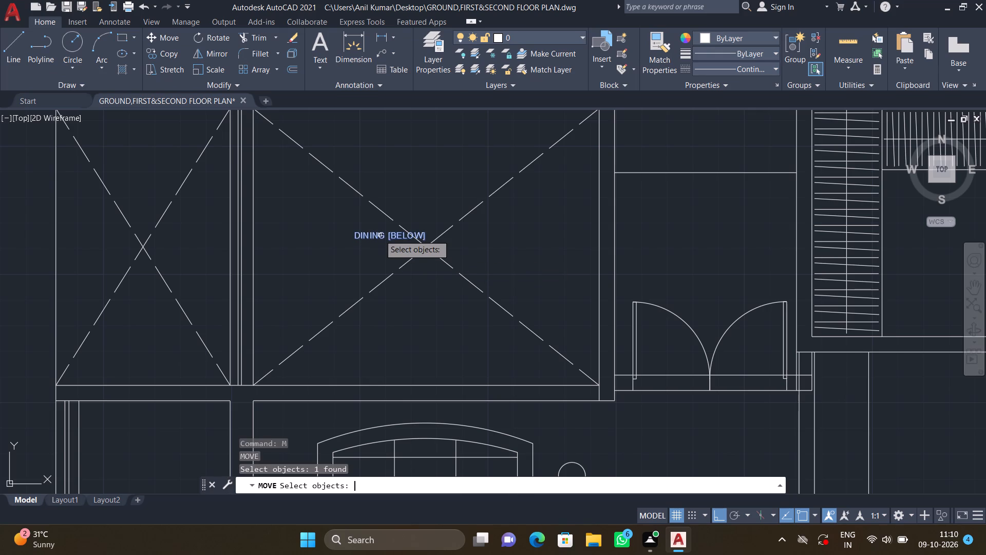
{"action": "left_click", "coordinate": [354, 234]}
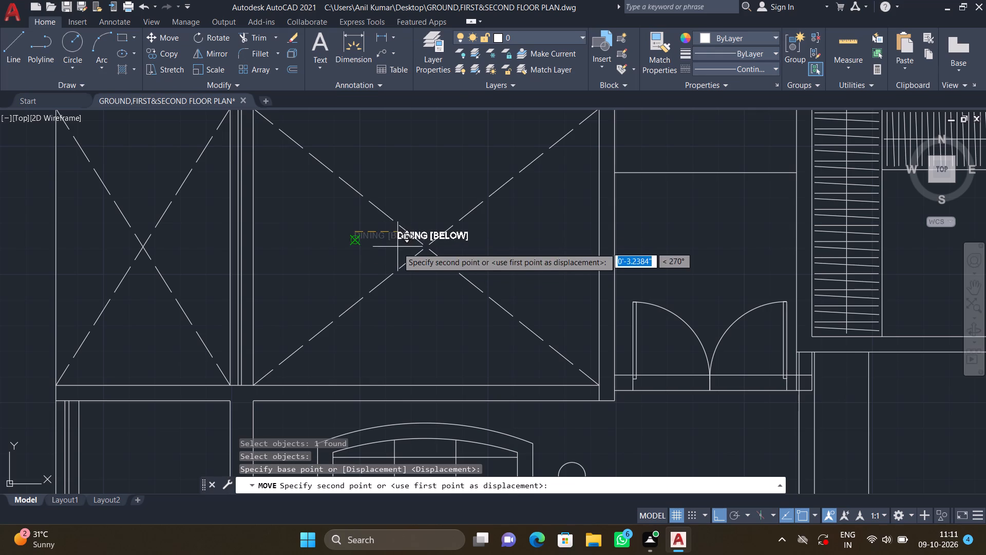
{"action": "key", "text": "F8"}
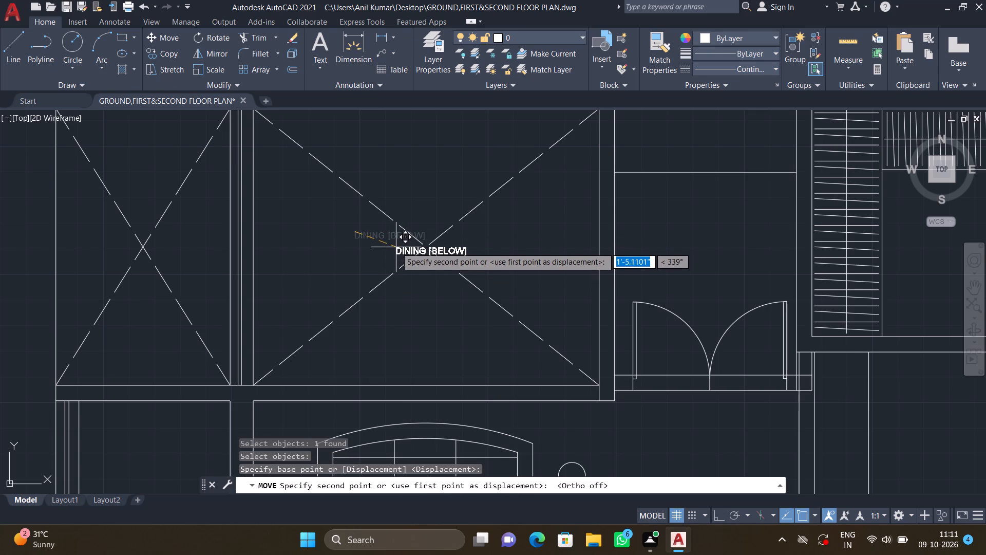
{"action": "left_click", "coordinate": [395, 241]}
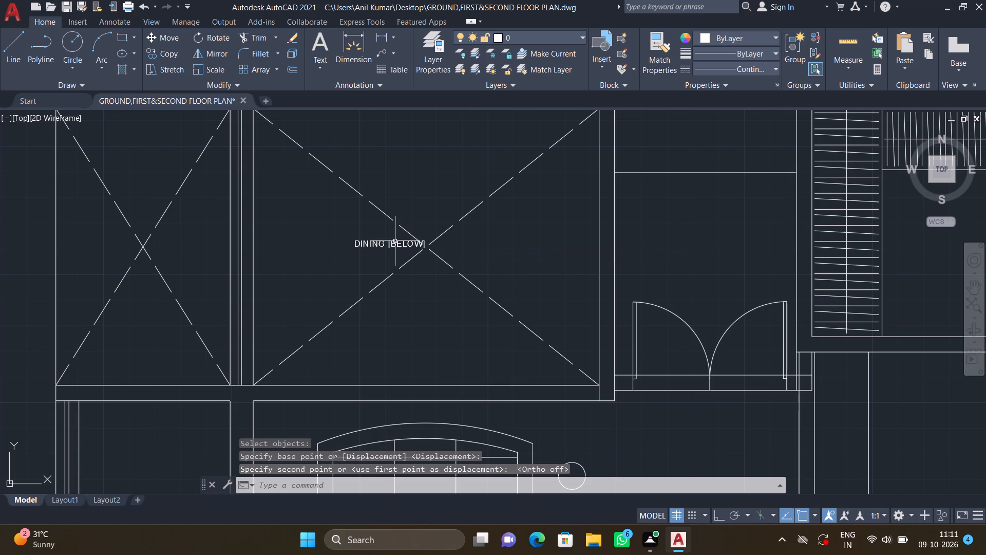
{"action": "key", "text": "m"}
{"action": "key", "text": "Return"}
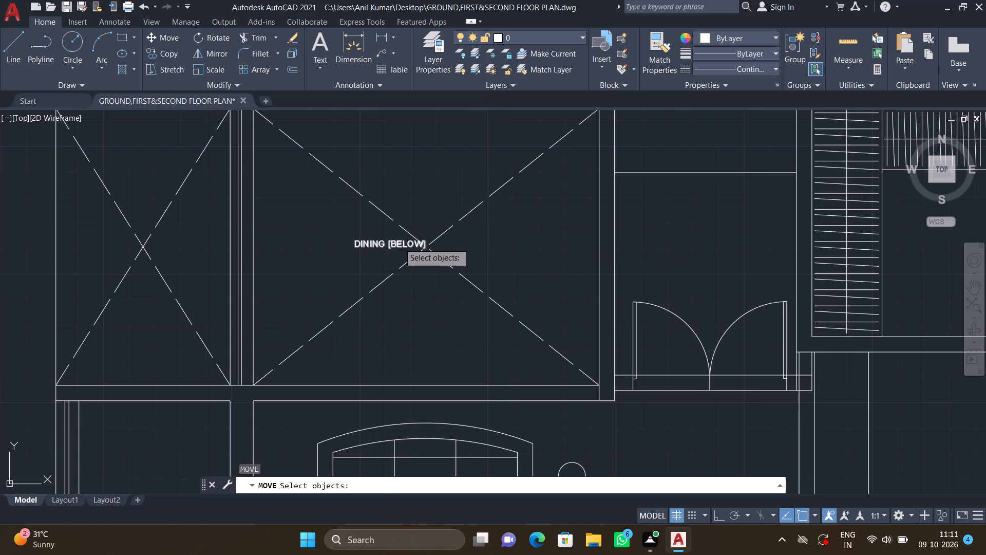
{"action": "left_click", "coordinate": [399, 243]}
{"action": "key", "text": "Return"}
{"action": "scroll", "coordinate": [350, 240], "scroll_direction": "up", "scroll_amount": 2}
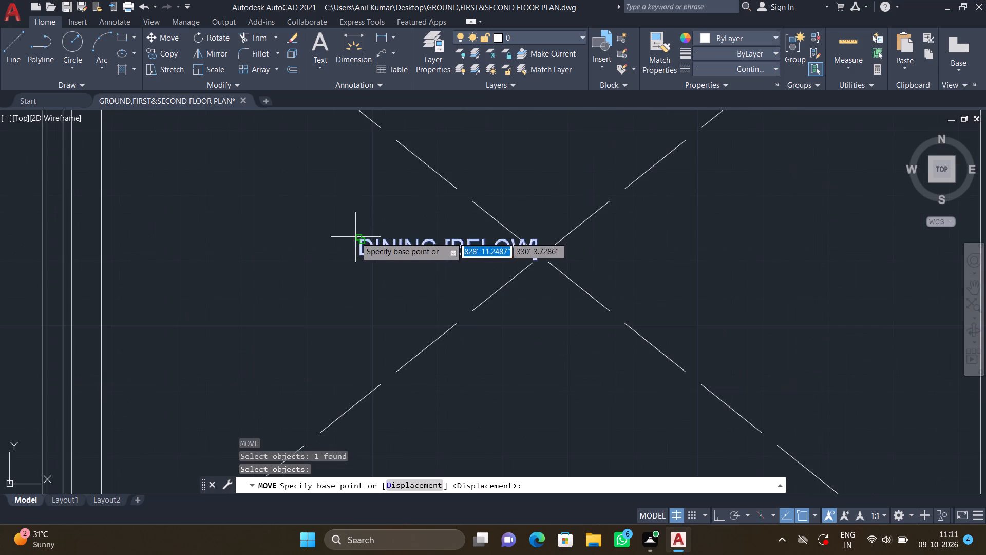
{"action": "left_click", "coordinate": [356, 237]}
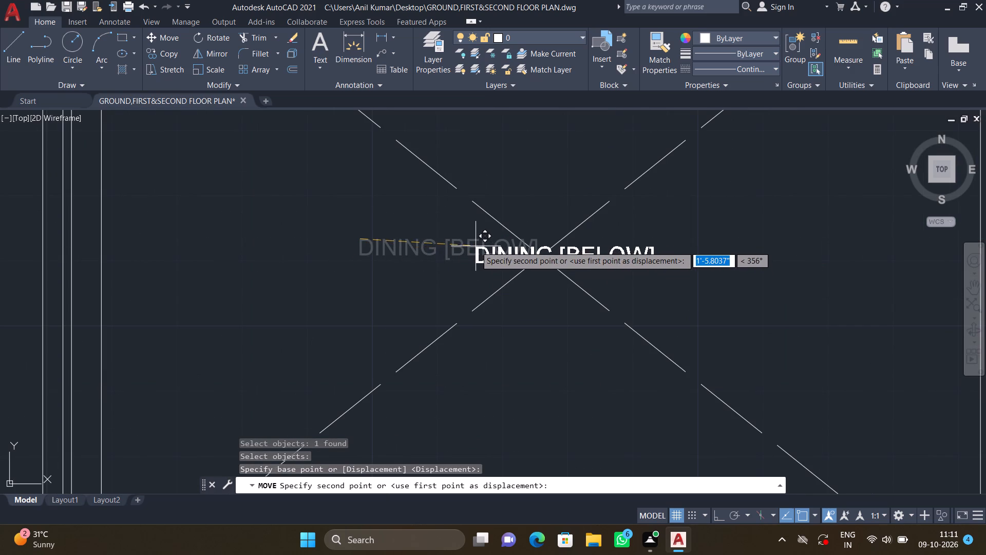
{"action": "double_click", "coordinate": [476, 246]}
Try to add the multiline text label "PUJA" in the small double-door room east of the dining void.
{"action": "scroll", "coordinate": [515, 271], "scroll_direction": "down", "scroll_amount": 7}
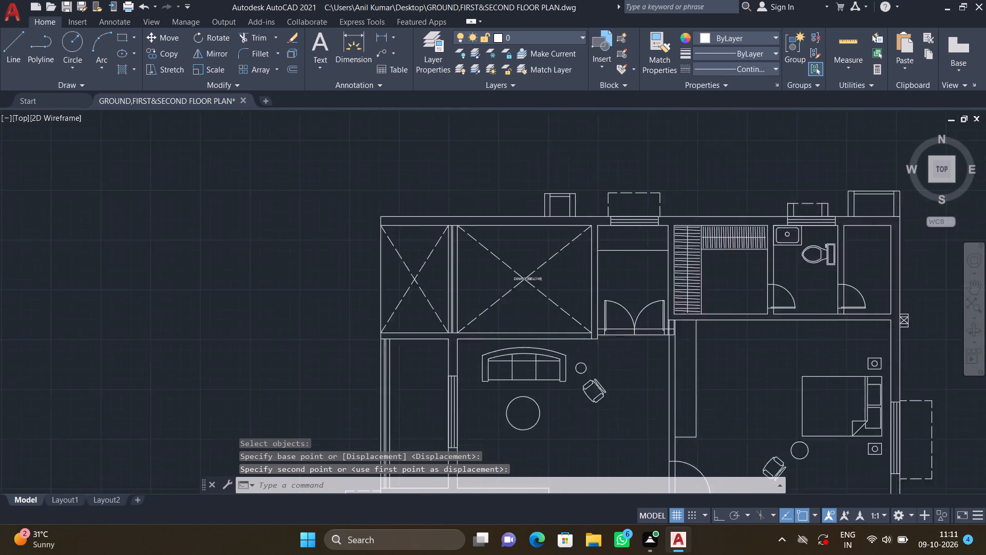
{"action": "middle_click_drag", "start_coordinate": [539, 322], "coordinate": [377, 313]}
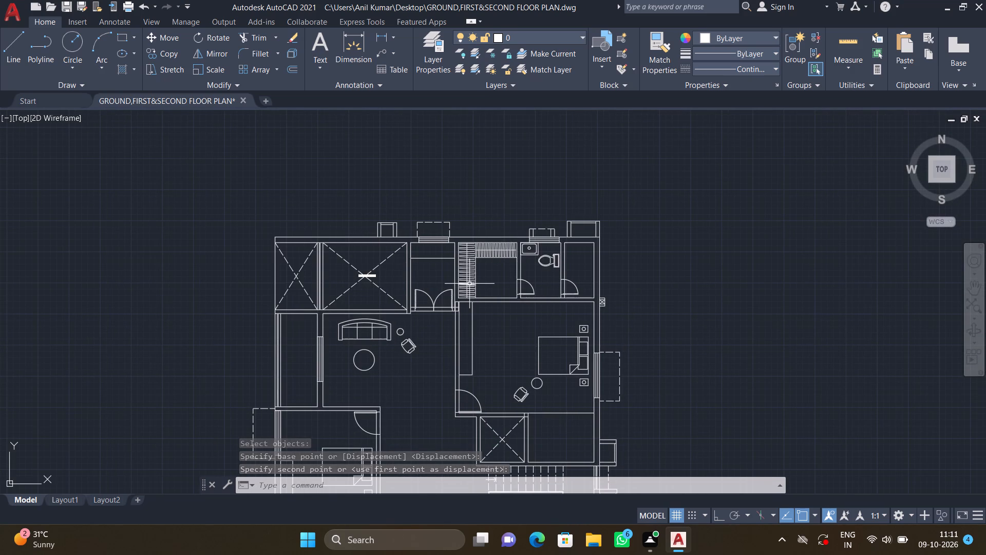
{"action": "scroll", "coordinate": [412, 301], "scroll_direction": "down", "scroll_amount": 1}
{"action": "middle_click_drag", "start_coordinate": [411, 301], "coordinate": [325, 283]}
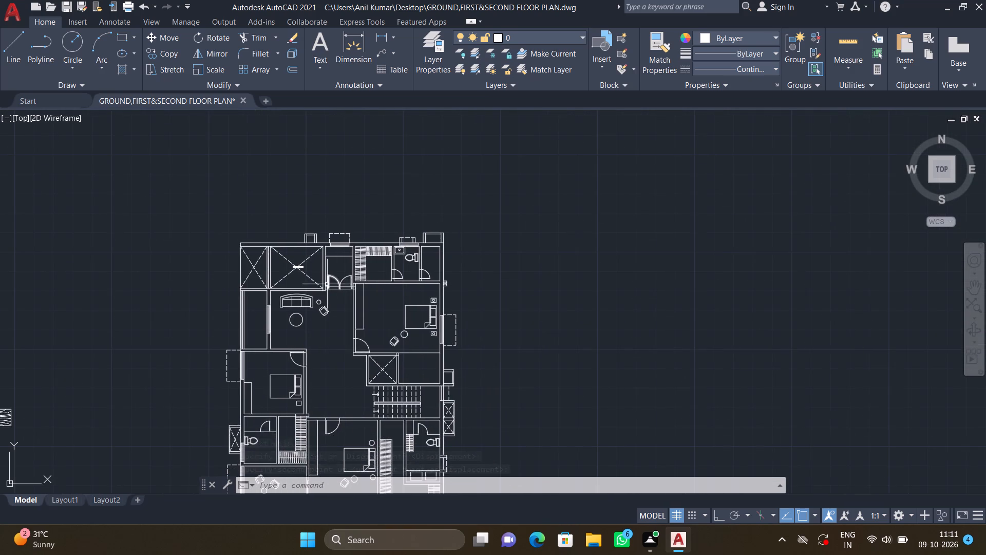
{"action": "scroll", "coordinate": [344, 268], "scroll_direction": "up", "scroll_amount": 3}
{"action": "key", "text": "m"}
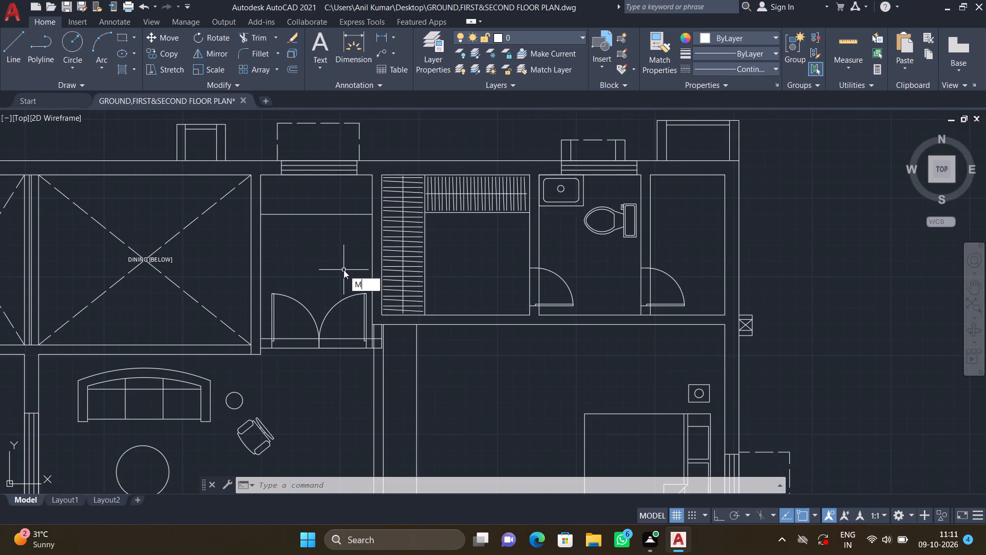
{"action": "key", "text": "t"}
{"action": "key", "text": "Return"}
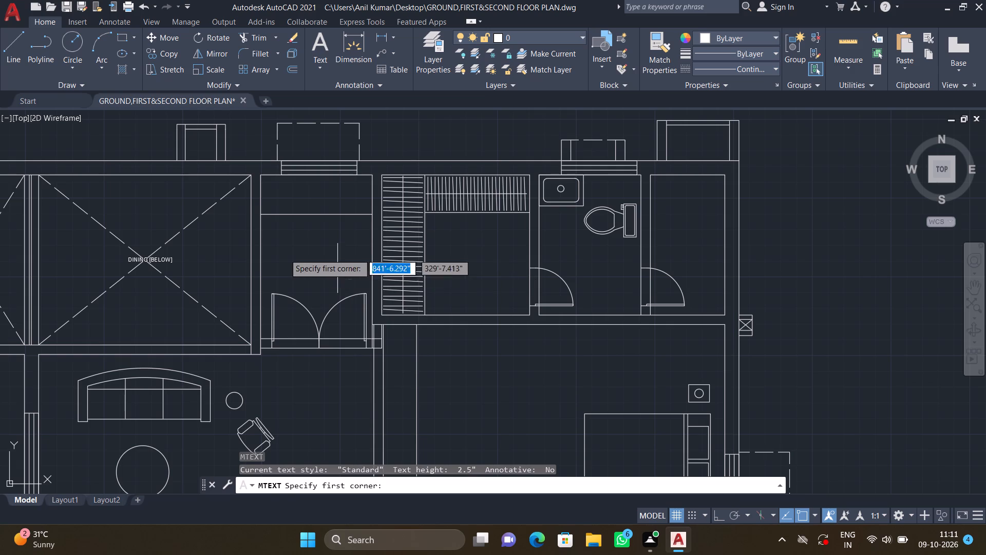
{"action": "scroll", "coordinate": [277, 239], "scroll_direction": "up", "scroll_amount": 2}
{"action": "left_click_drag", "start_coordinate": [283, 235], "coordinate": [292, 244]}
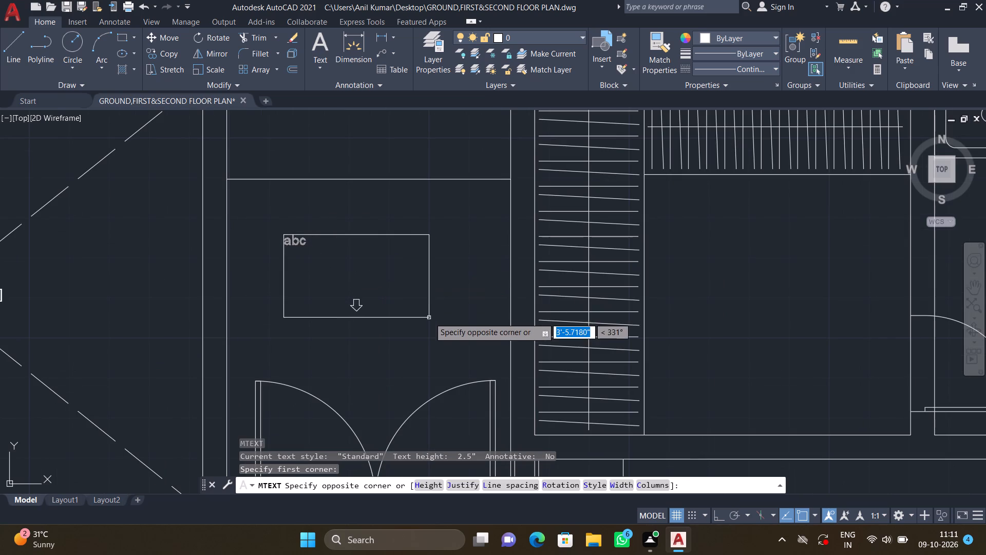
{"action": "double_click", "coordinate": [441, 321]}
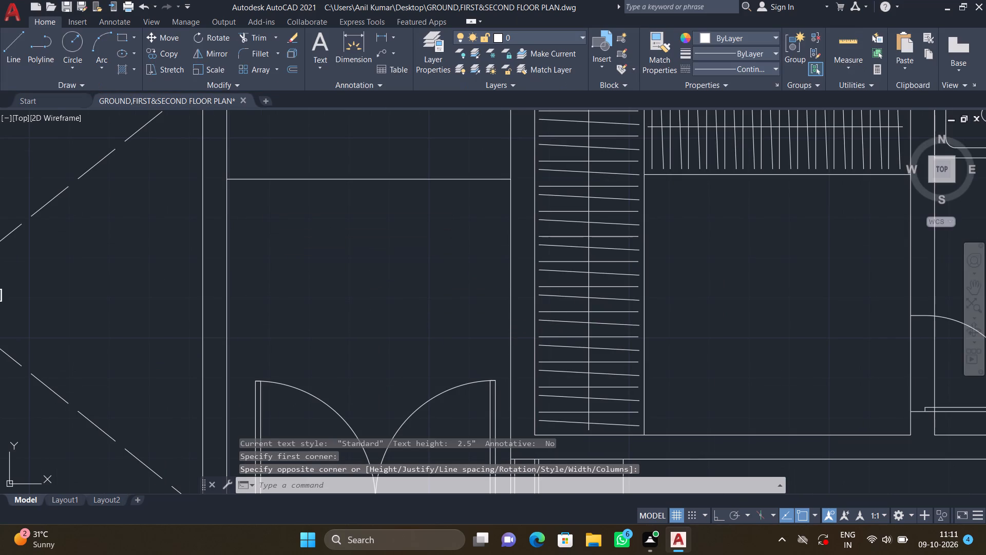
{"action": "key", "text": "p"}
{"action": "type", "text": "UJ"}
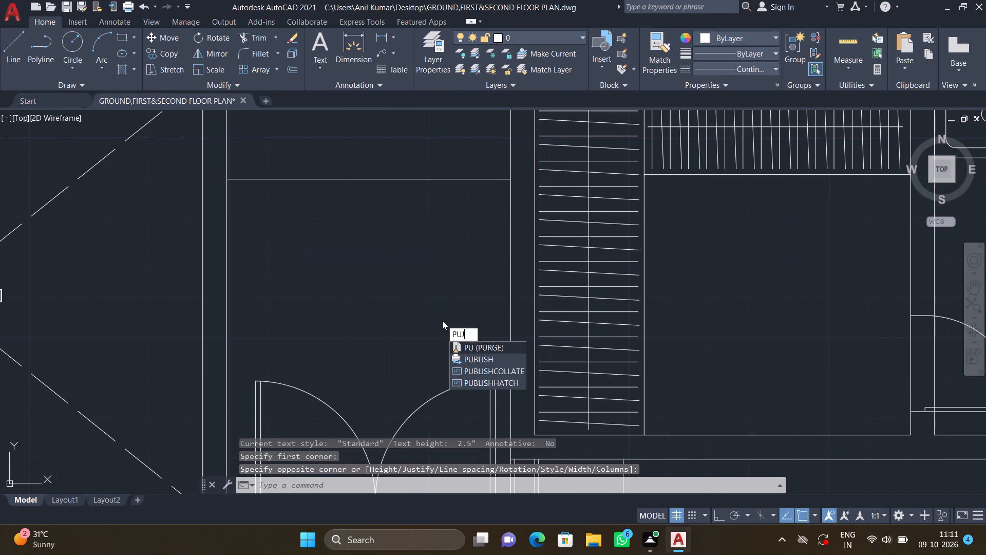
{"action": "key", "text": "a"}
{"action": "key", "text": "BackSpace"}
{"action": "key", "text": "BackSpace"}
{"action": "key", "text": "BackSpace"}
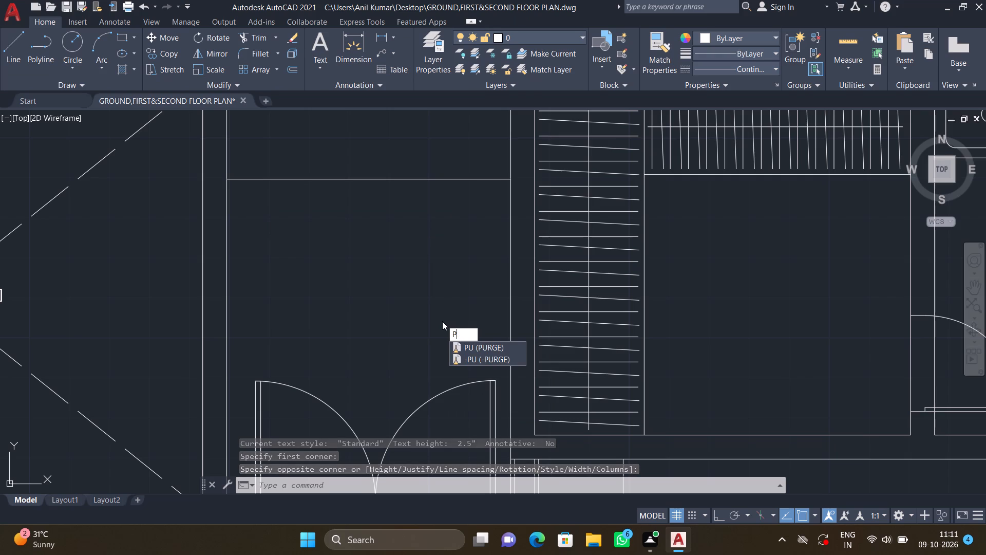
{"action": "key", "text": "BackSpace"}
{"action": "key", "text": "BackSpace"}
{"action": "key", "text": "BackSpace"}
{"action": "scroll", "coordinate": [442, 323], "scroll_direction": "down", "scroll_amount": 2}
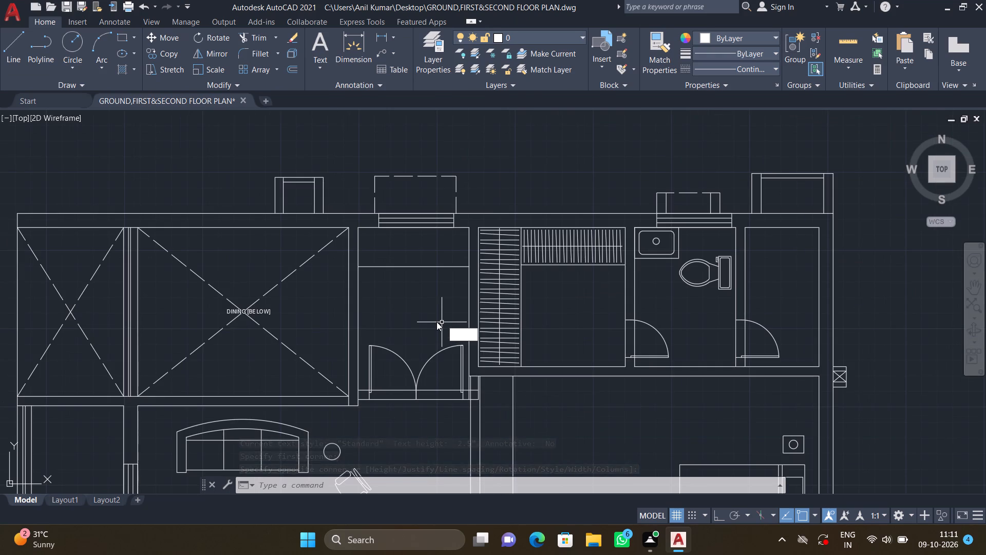
Add a two-line multiline text label "PUJA" over "5'11"*8'8"" in the small double-door room east of the dining void, keeping the text.
{"action": "key", "text": "Escape"}
{"action": "type", "text": "MT"}
{"action": "key", "text": "Return"}
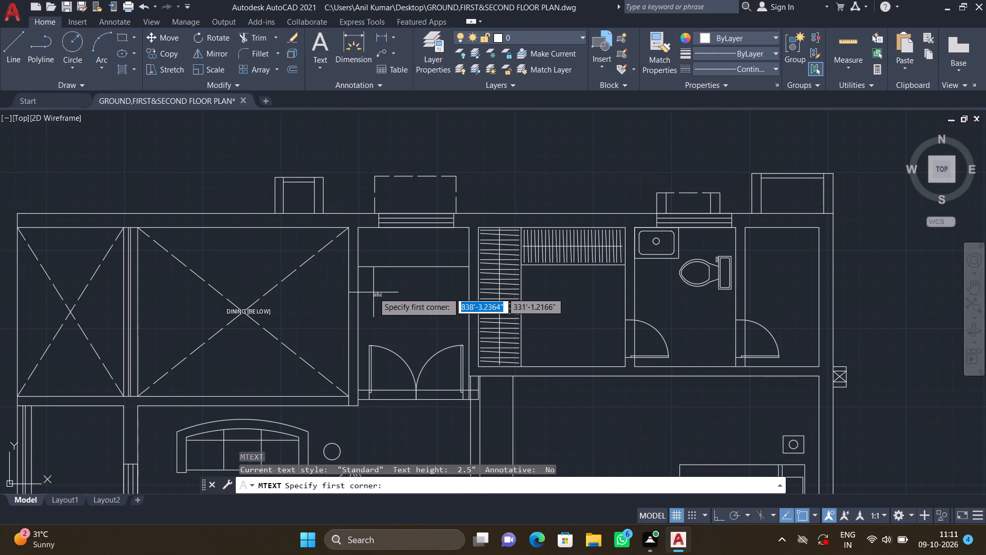
{"action": "scroll", "coordinate": [373, 293], "scroll_direction": "up", "scroll_amount": 2}
{"action": "left_click_drag", "start_coordinate": [368, 289], "coordinate": [369, 294]}
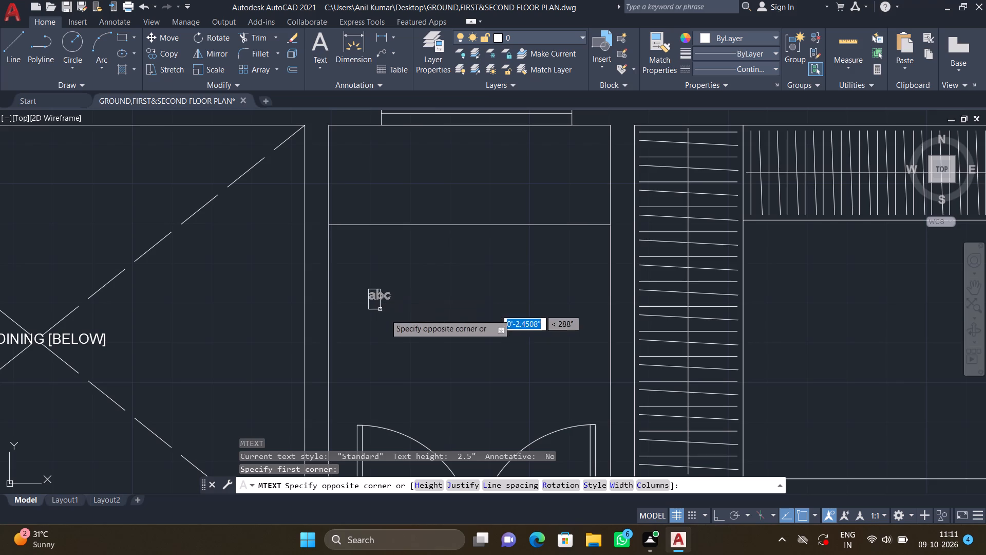
{"action": "left_click", "coordinate": [530, 361]}
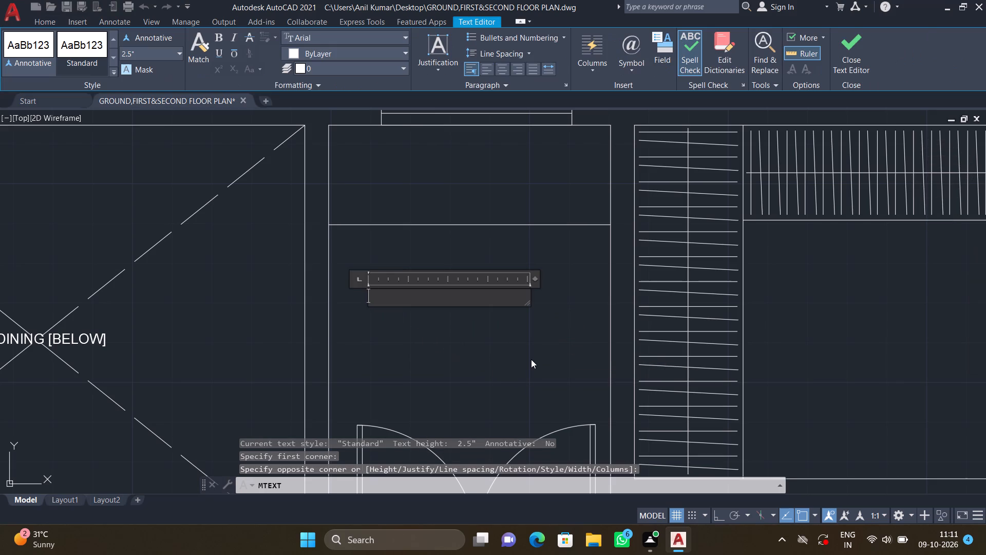
{"action": "type", "text": "PU"}
{"action": "type", "text": "JA"}
{"action": "key", "text": "Return"}
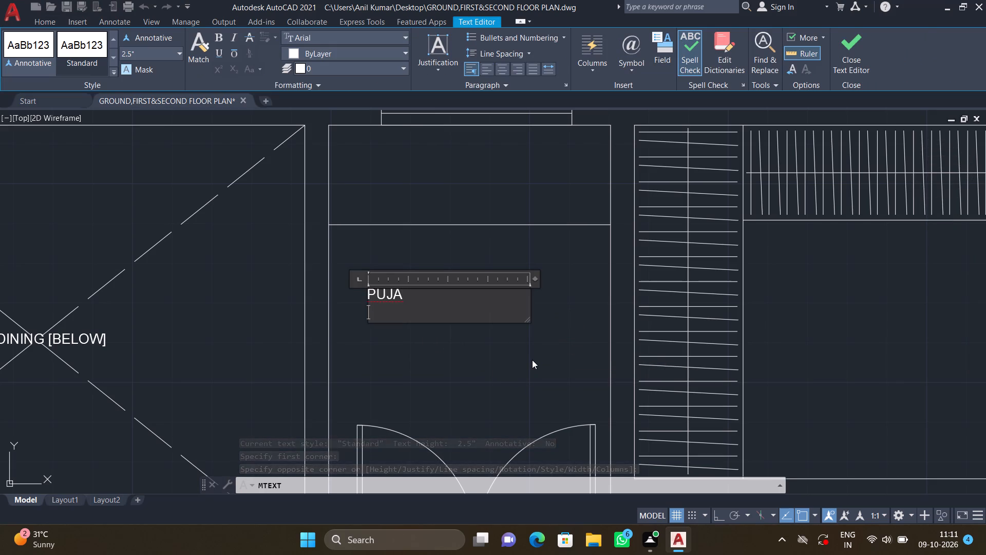
{"action": "type", "text": "5'"}
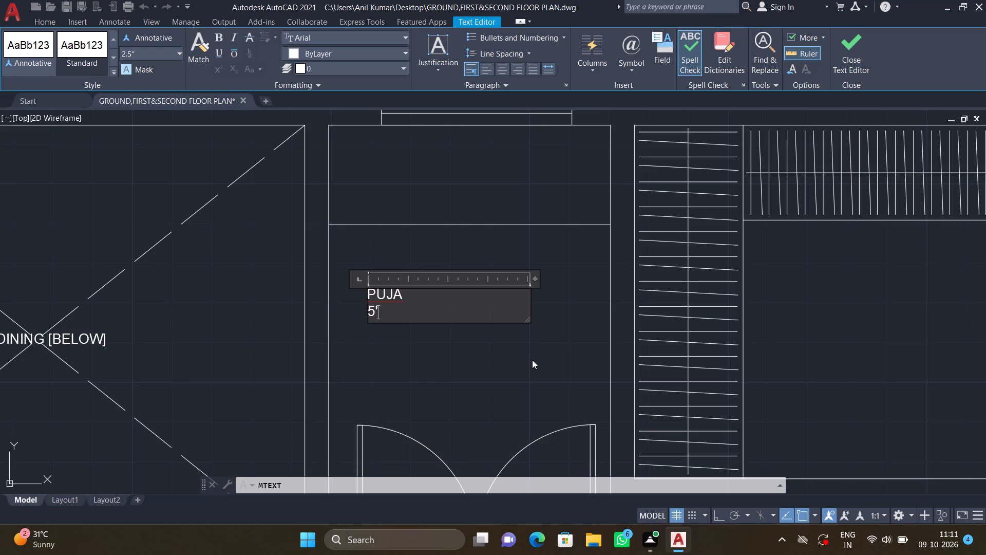
{"action": "type", "text": "11"}
{"action": "key", "text": "shift+quotedbl"}
{"action": "key", "text": "asterisk"}
{"action": "key", "text": "6"}
{"action": "key", "text": "BackSpace"}
{"action": "type", "text": "8'"}
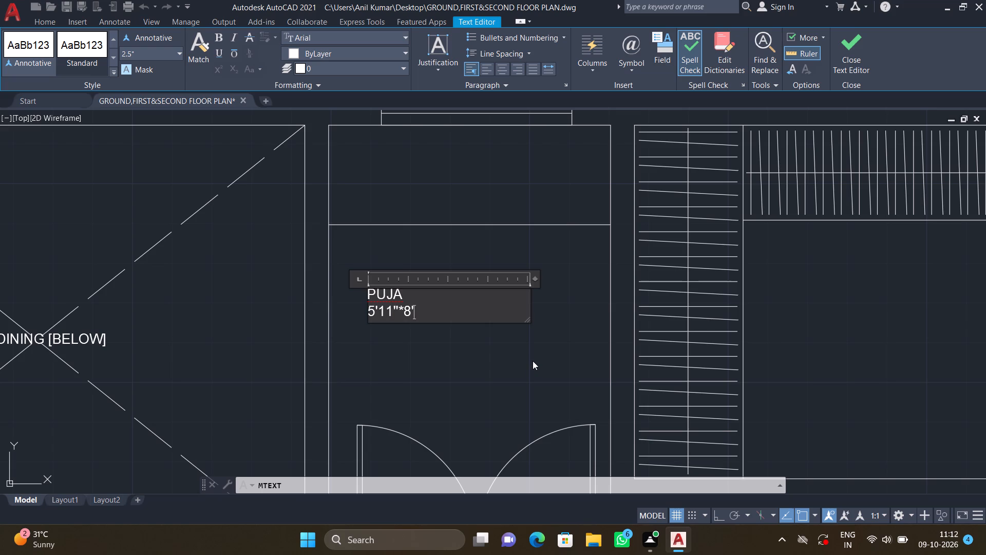
{"action": "type", "text": "8\""}
{"action": "key", "text": "Escape"}
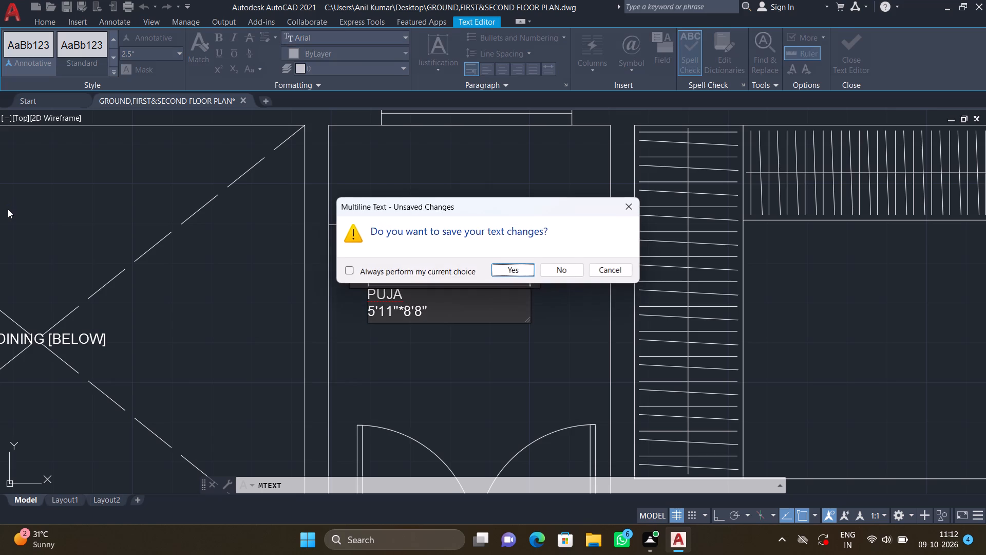
{"action": "left_click", "coordinate": [501, 269]}
Move the PUJA label by its upper-left corner to the middle of its room, just north of the double doors.
{"action": "key", "text": "m"}
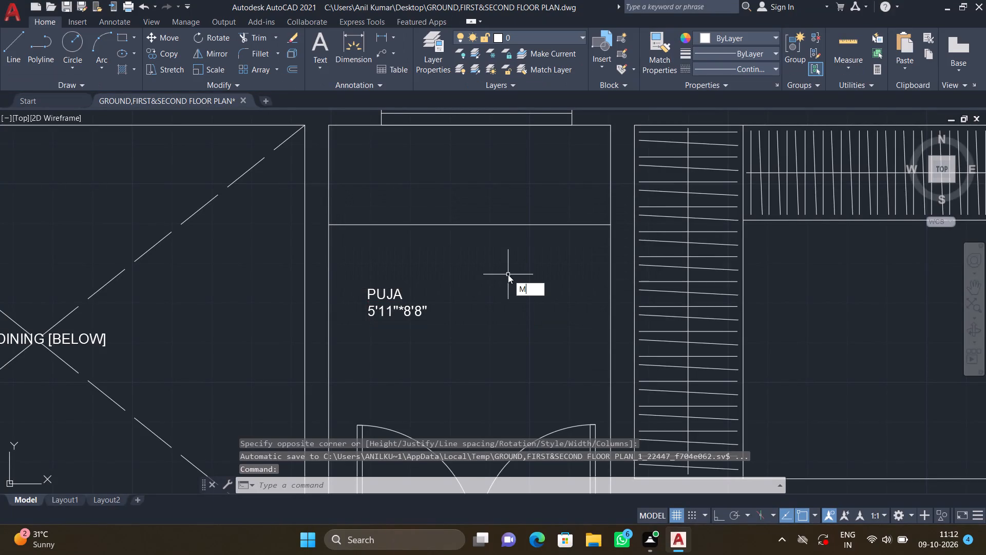
{"action": "key", "text": "Return"}
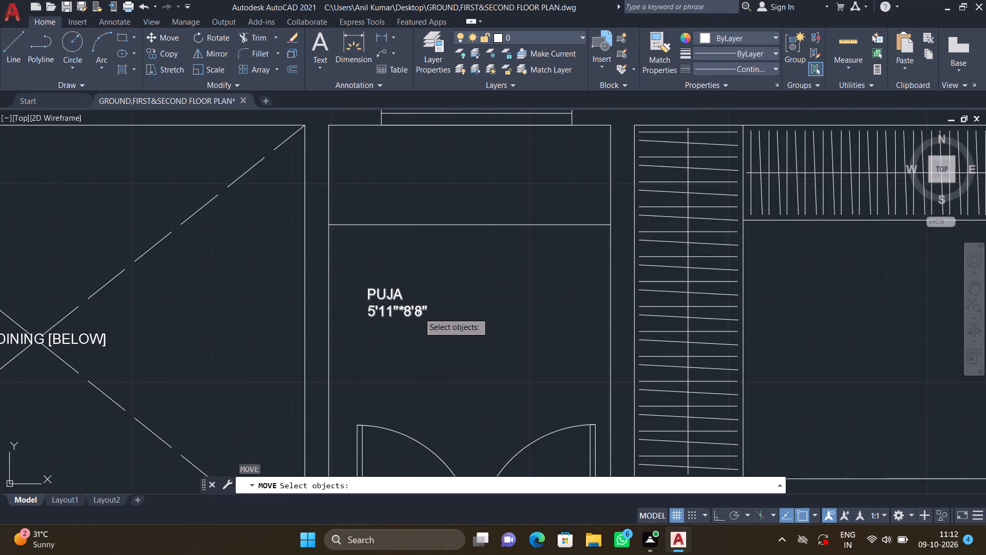
{"action": "double_click", "coordinate": [419, 312]}
{"action": "key", "text": "Return"}
{"action": "scroll", "coordinate": [404, 303], "scroll_direction": "up", "scroll_amount": 2}
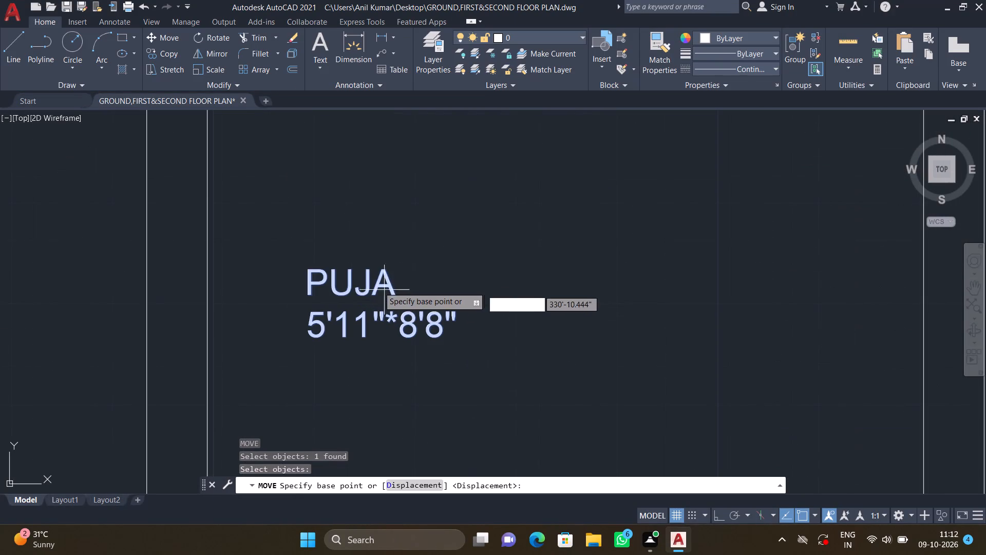
{"action": "left_click", "coordinate": [307, 269]}
{"action": "scroll", "coordinate": [390, 282], "scroll_direction": "down", "scroll_amount": 3}
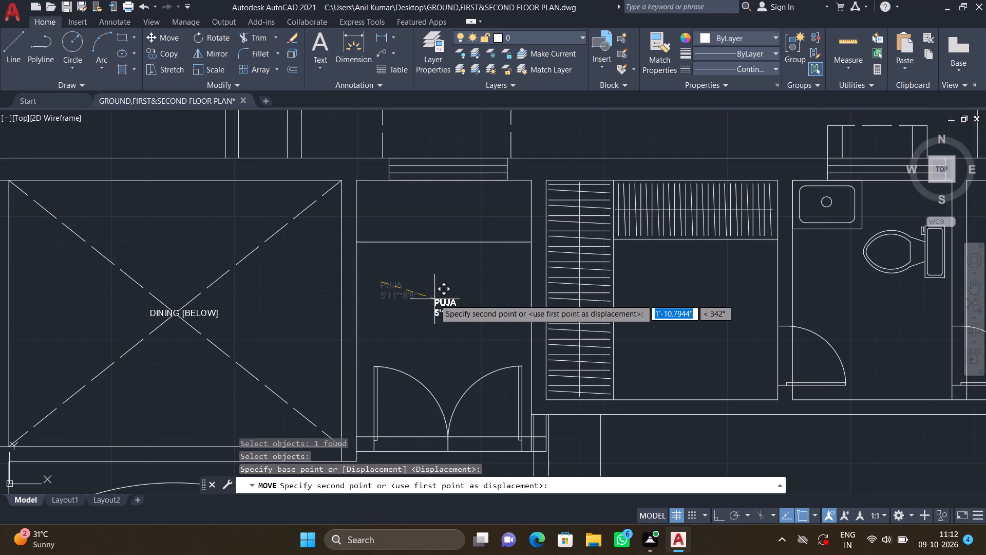
{"action": "double_click", "coordinate": [429, 308]}
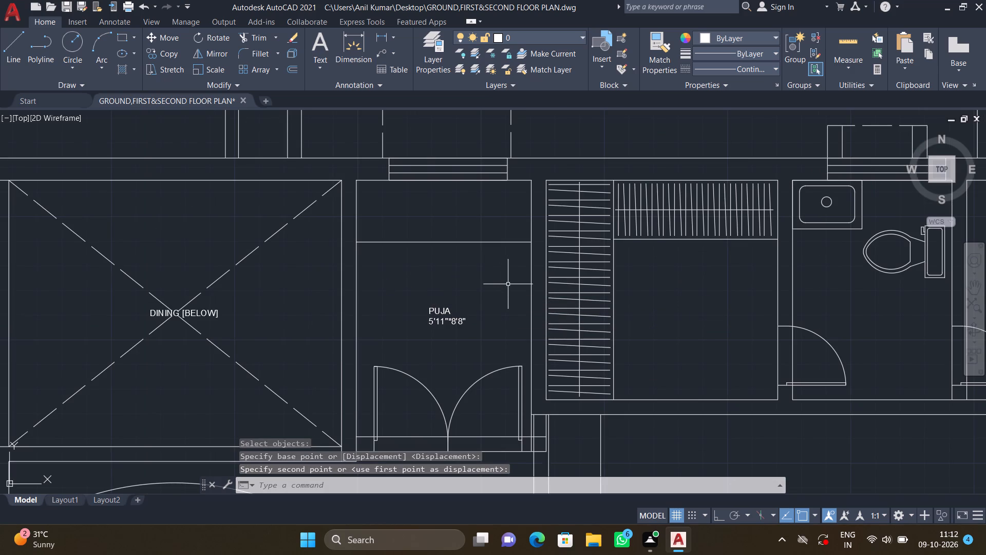
Add a two-line multiline text label "WALK - IN" over "7'10"*7'5"" in the wardrobe room between the puja room and the toilet.
{"action": "scroll", "coordinate": [505, 284], "scroll_direction": "down", "scroll_amount": 1}
{"action": "middle_click_drag", "start_coordinate": [511, 277], "coordinate": [421, 261]}
{"action": "scroll", "coordinate": [536, 276], "scroll_direction": "up", "scroll_amount": 1}
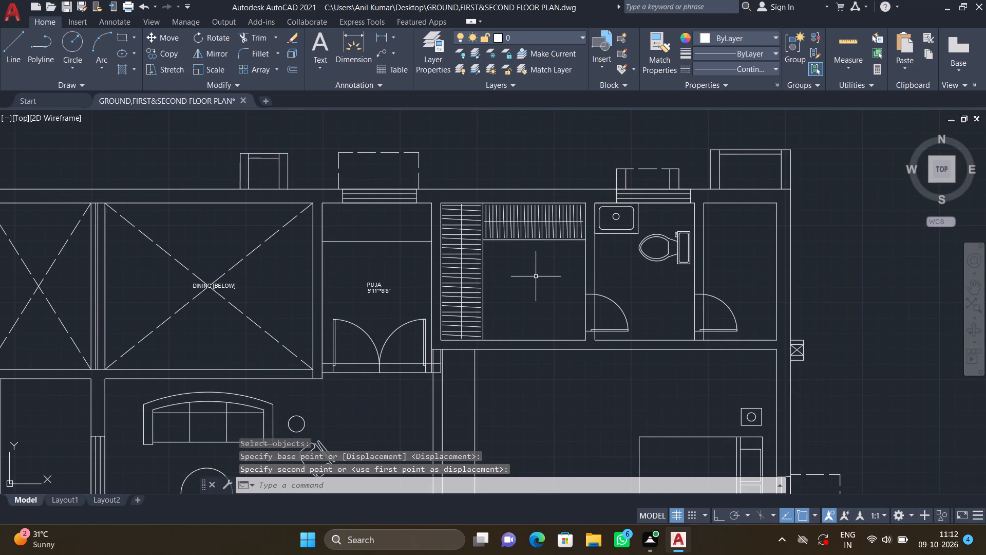
{"action": "type", "text": "MT"}
{"action": "key", "text": "Return"}
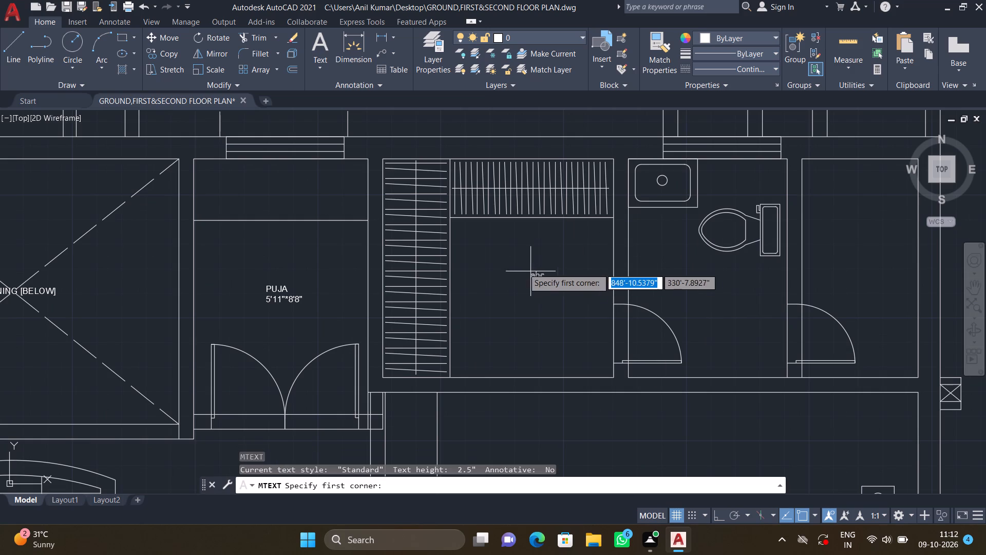
{"action": "scroll", "coordinate": [493, 269], "scroll_direction": "up", "scroll_amount": 1}
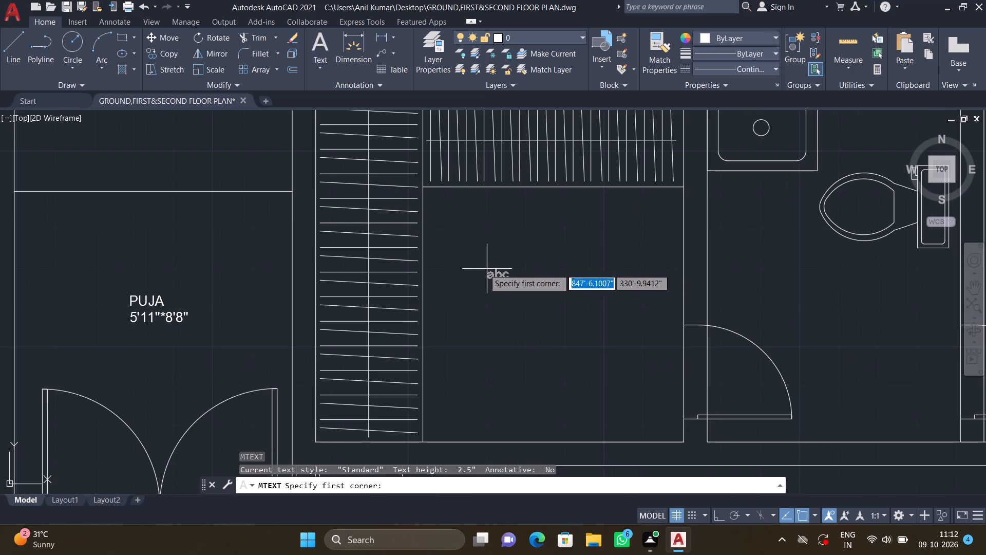
{"action": "double_click", "coordinate": [468, 274]}
{"action": "double_click", "coordinate": [608, 351]}
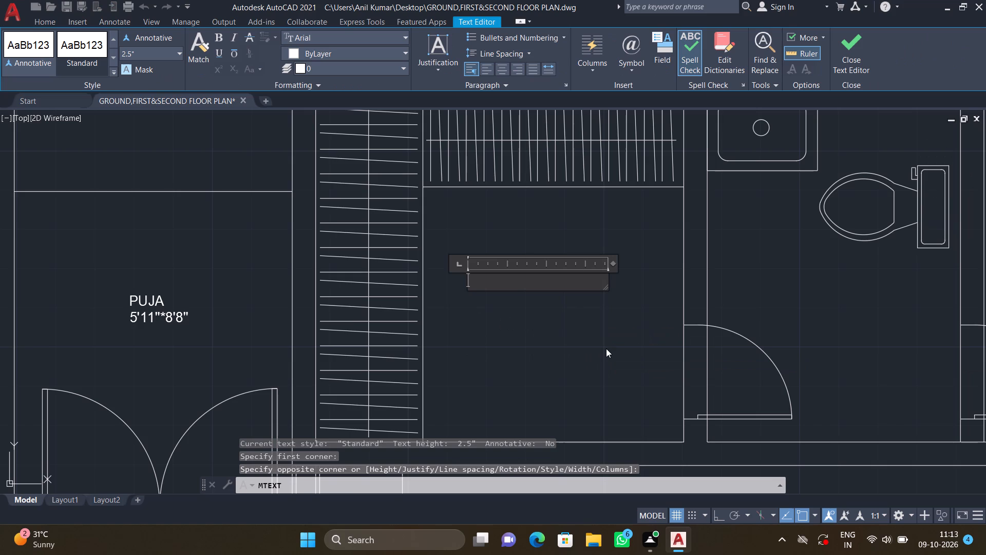
{"action": "type", "text": "WALK"}
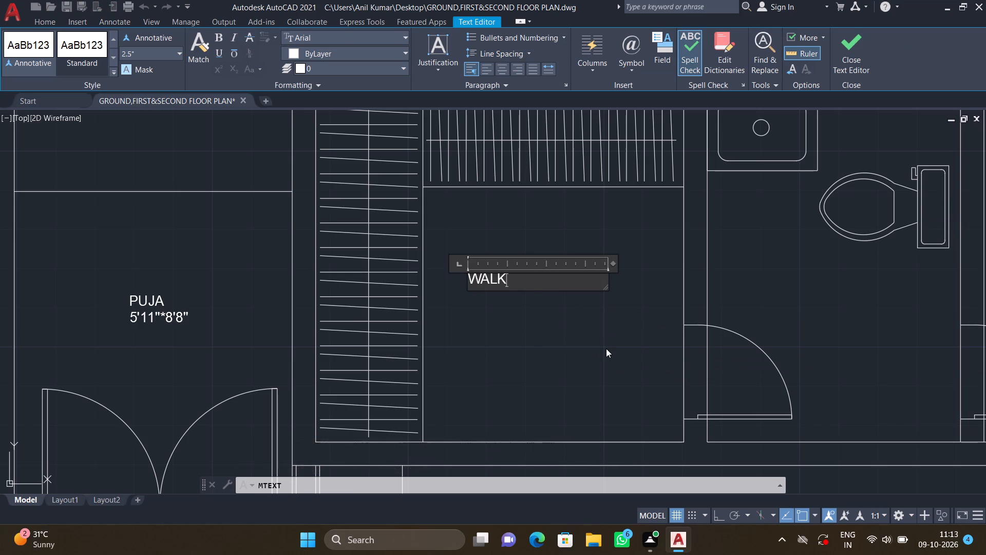
{"action": "key", "text": "space"}
{"action": "key", "text": "minus"}
{"action": "key", "text": "space"}
{"action": "type", "text": "IN"}
{"action": "key", "text": "Return"}
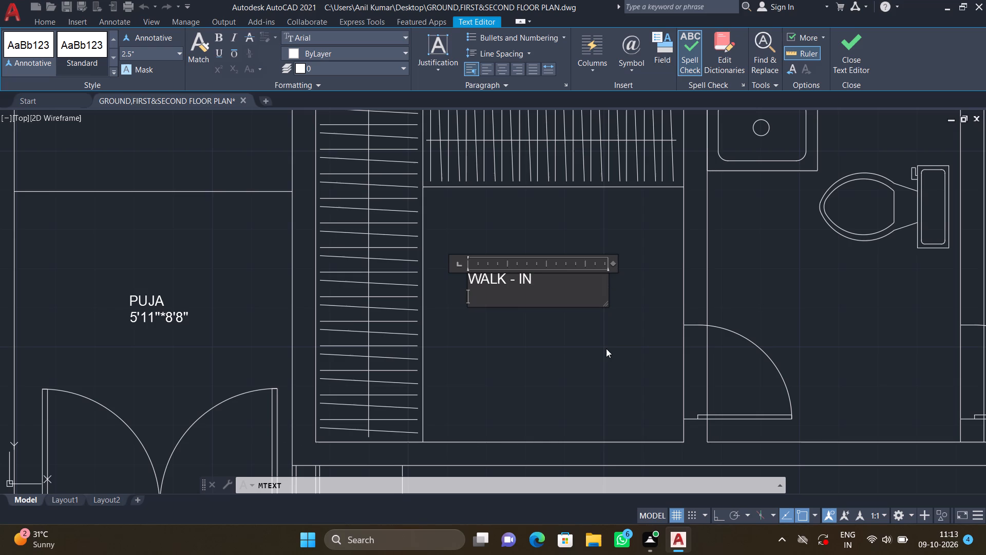
{"action": "type", "text": "7'"}
{"action": "type", "text": "10\""}
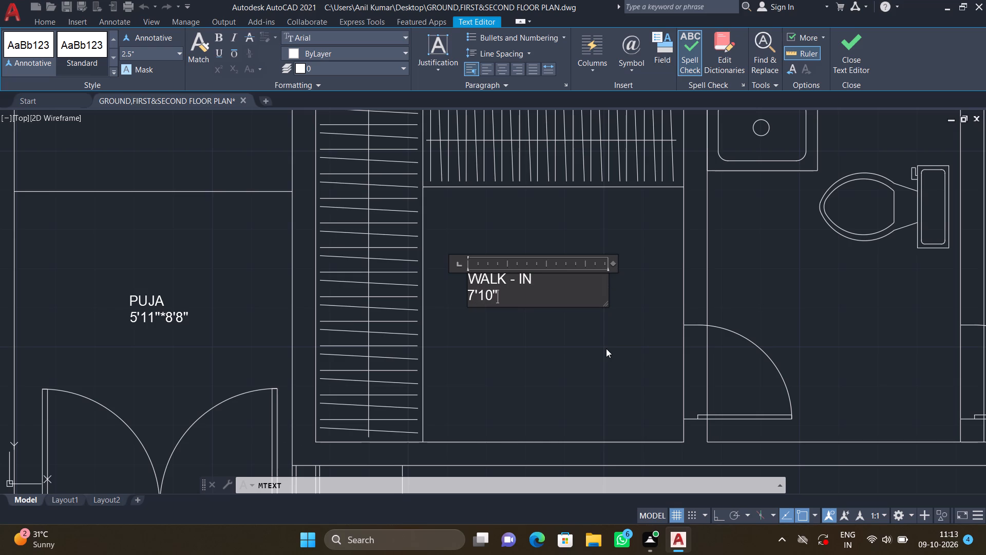
{"action": "key", "text": "asterisk"}
{"action": "type", "text": "7'"}
{"action": "type", "text": "5\""}
{"action": "key", "text": "Return"}
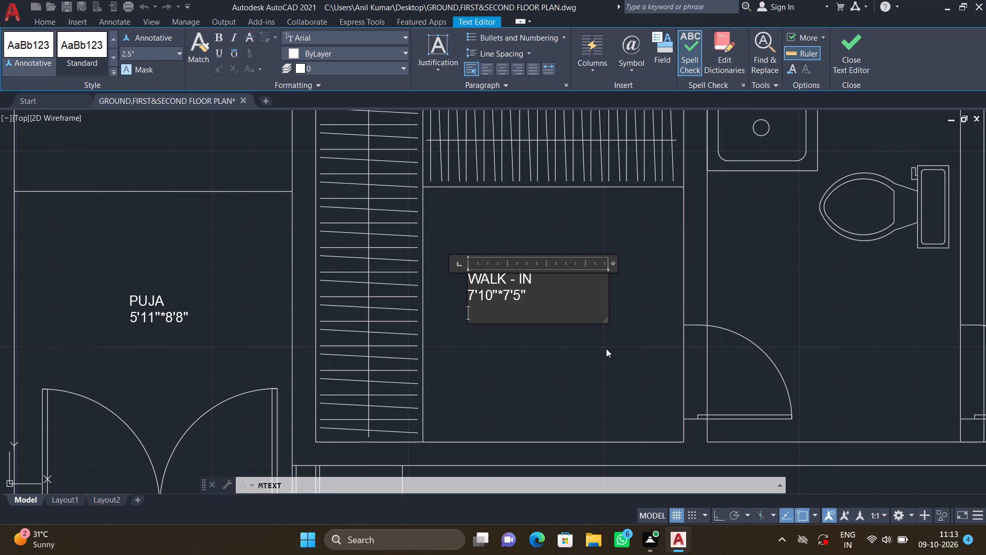
{"action": "key", "text": "Escape"}
{"action": "double_click", "coordinate": [523, 269]}
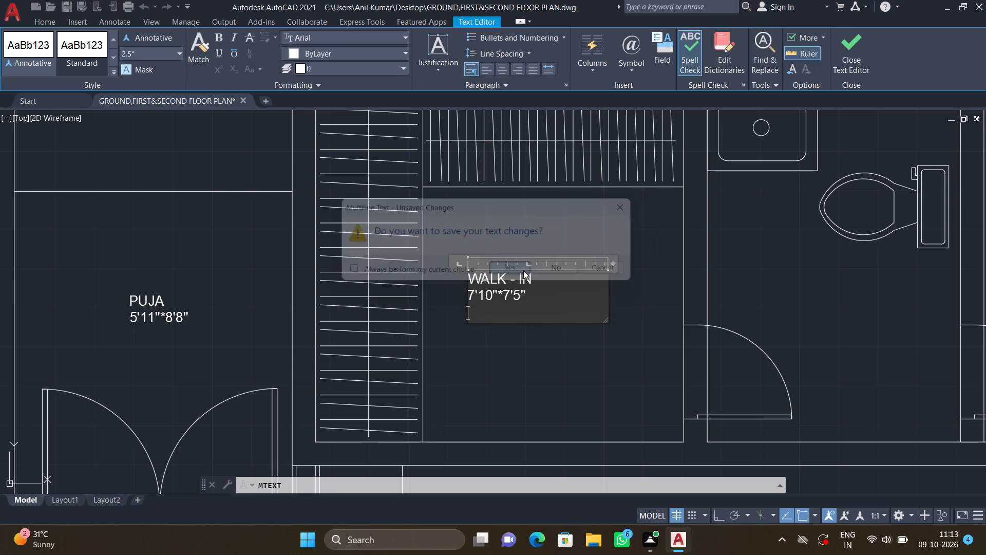
Move the WALK - IN label about 6.7" straight south within the wardrobe room.
{"action": "key", "text": "m"}
{"action": "key", "text": "Return"}
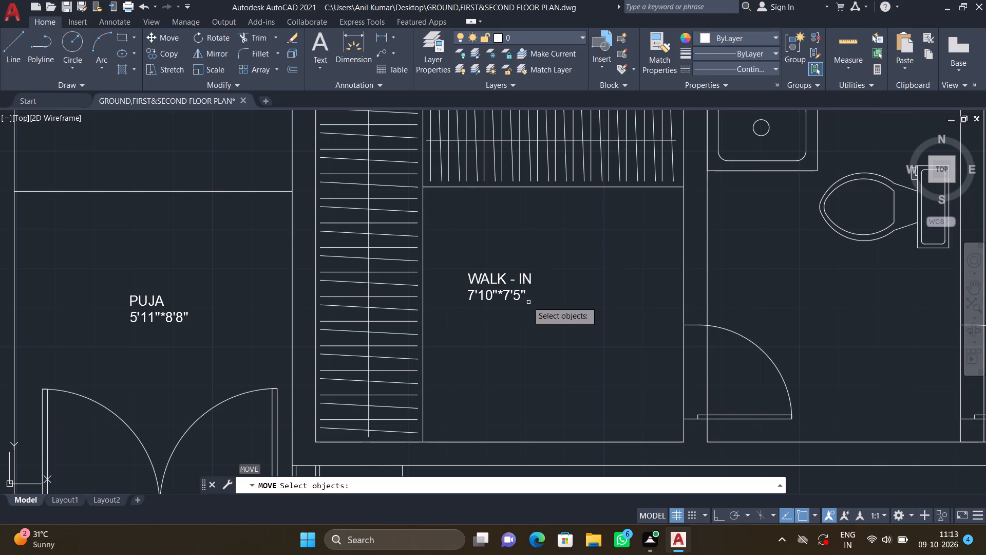
{"action": "left_click", "coordinate": [524, 282]}
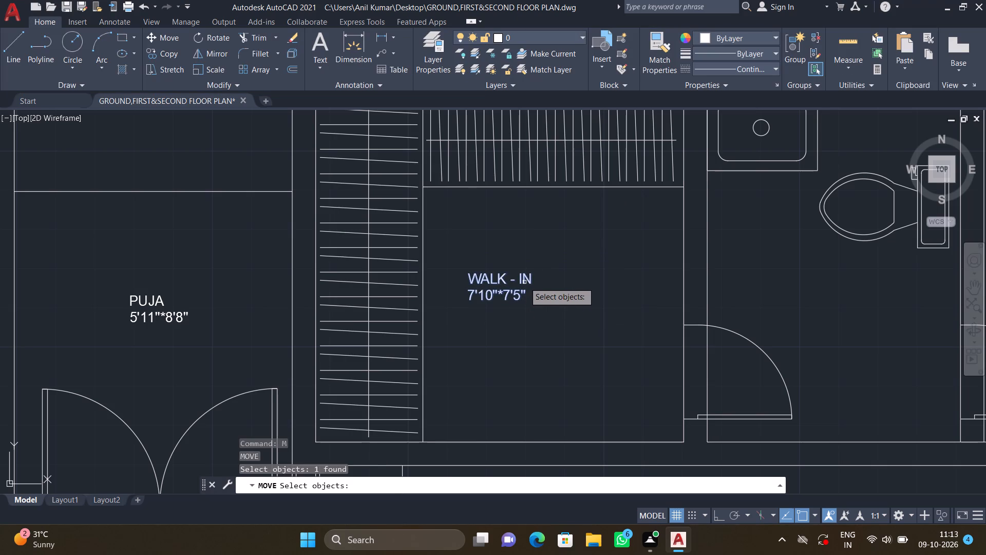
{"action": "key", "text": "Return"}
{"action": "scroll", "coordinate": [465, 272], "scroll_direction": "up", "scroll_amount": 2}
{"action": "double_click", "coordinate": [465, 272]}
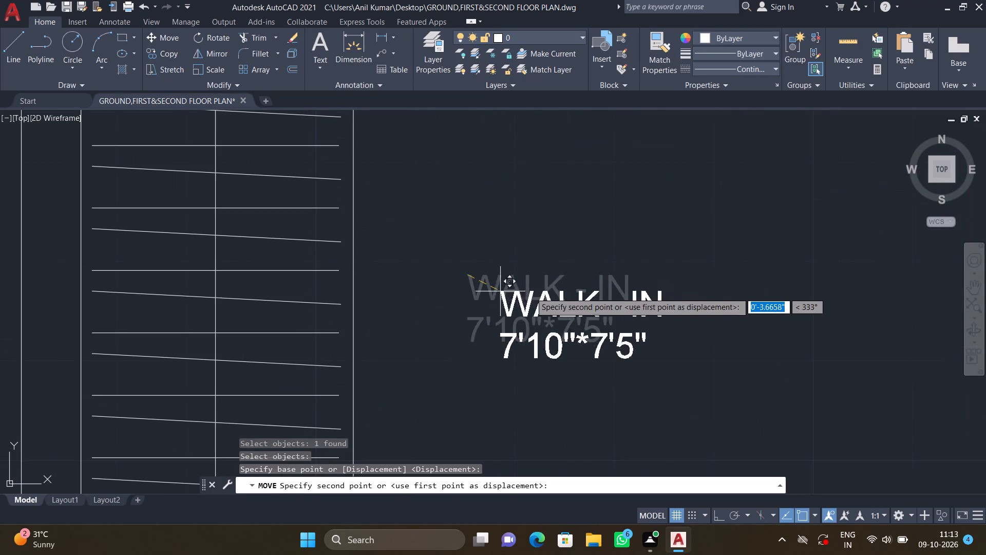
{"action": "scroll", "coordinate": [538, 295], "scroll_direction": "down", "scroll_amount": 3}
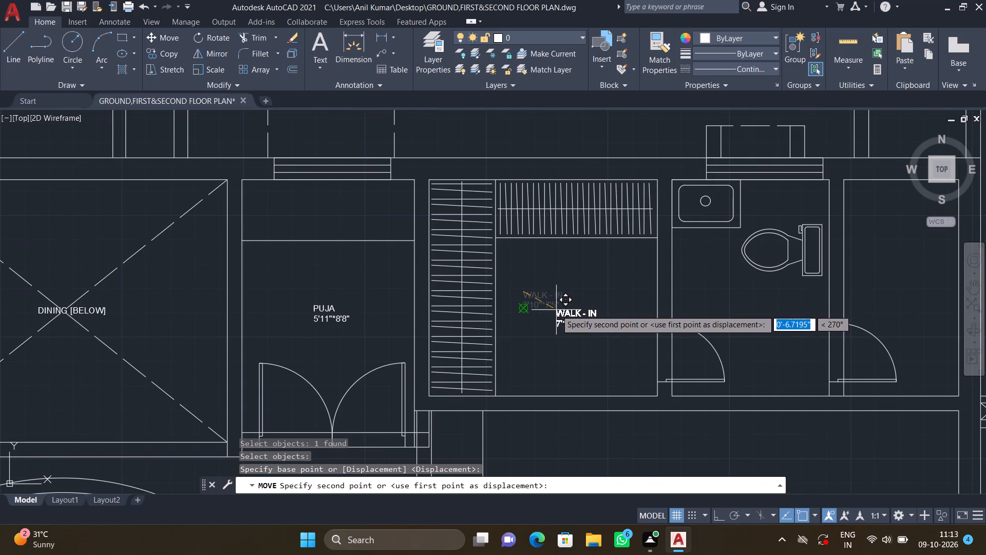
{"action": "left_click", "coordinate": [556, 310]}
Move the WALK - IN label about 1'-2.6" east and slightly north, to the middle of the wardrobe room's open floor.
{"action": "key", "text": "m"}
{"action": "key", "text": "Return"}
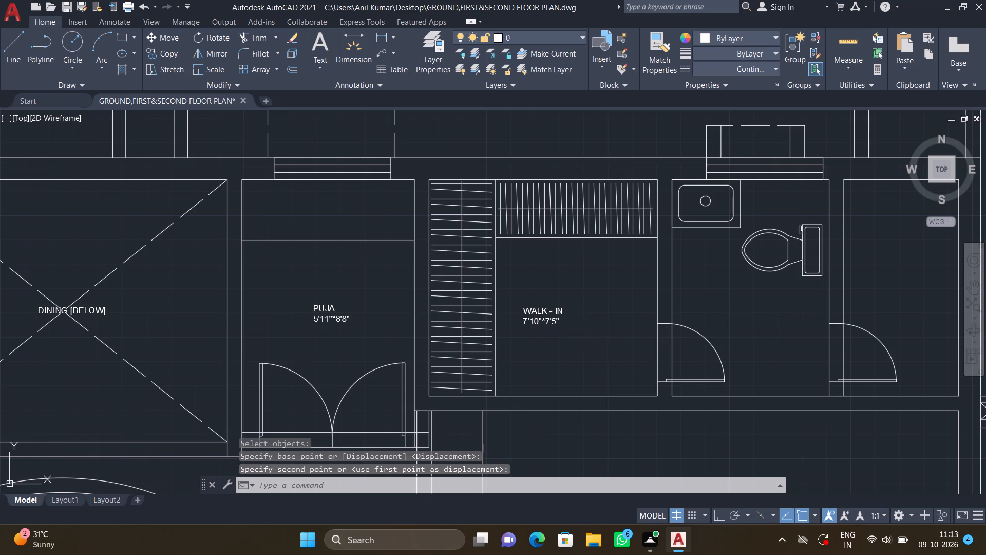
{"action": "double_click", "coordinate": [544, 309]}
{"action": "key", "text": "Return"}
{"action": "scroll", "coordinate": [515, 308], "scroll_direction": "up", "scroll_amount": 2}
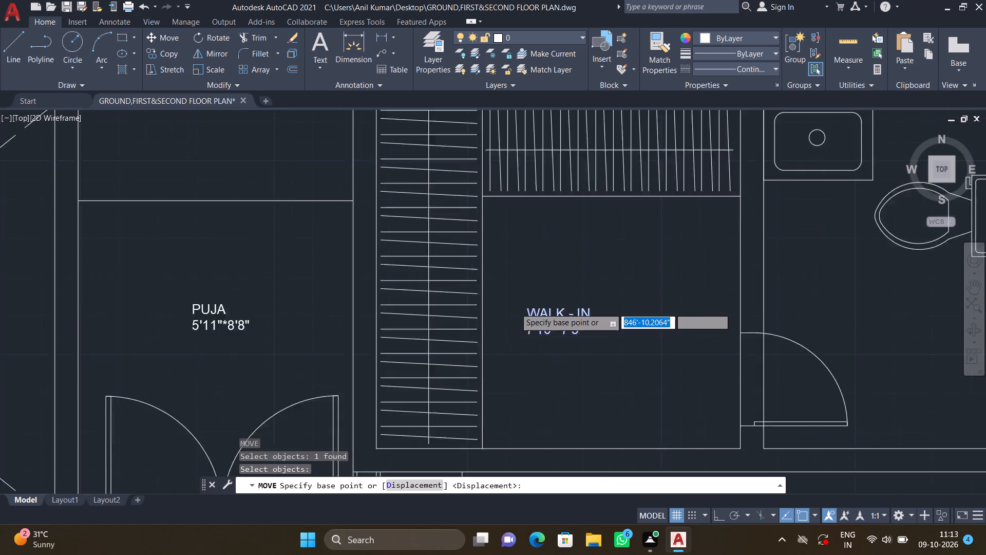
{"action": "left_click", "coordinate": [534, 311]}
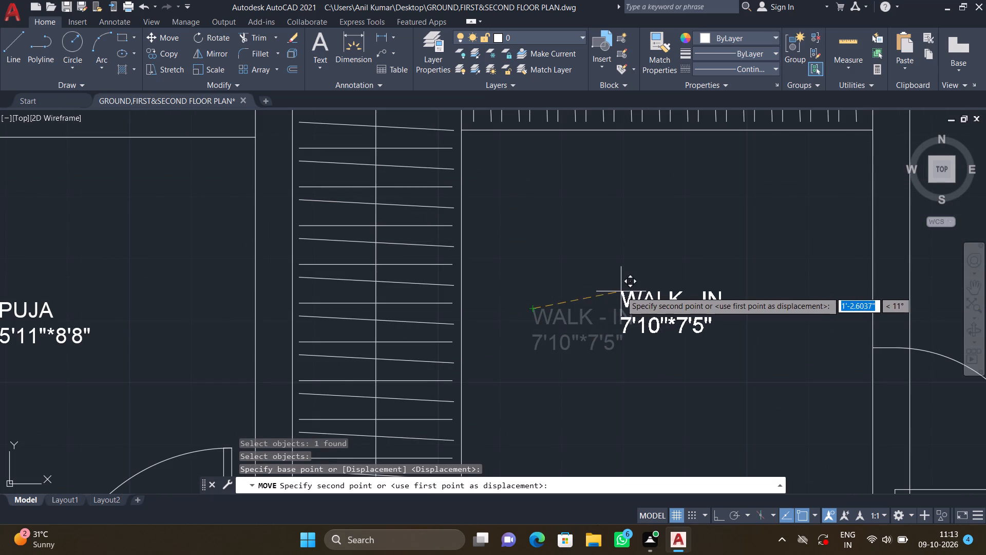
{"action": "double_click", "coordinate": [621, 291]}
{"action": "scroll", "coordinate": [666, 328], "scroll_direction": "down", "scroll_amount": 3}
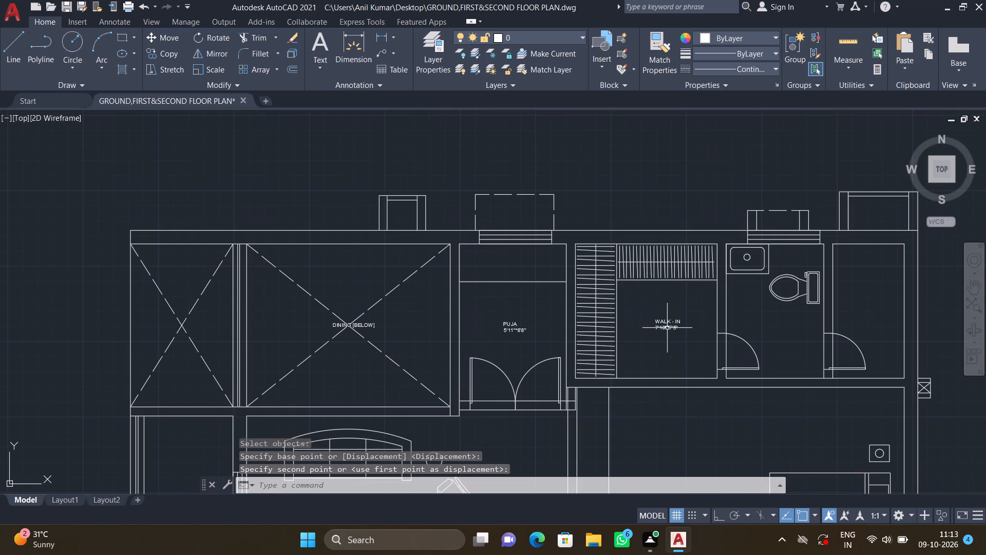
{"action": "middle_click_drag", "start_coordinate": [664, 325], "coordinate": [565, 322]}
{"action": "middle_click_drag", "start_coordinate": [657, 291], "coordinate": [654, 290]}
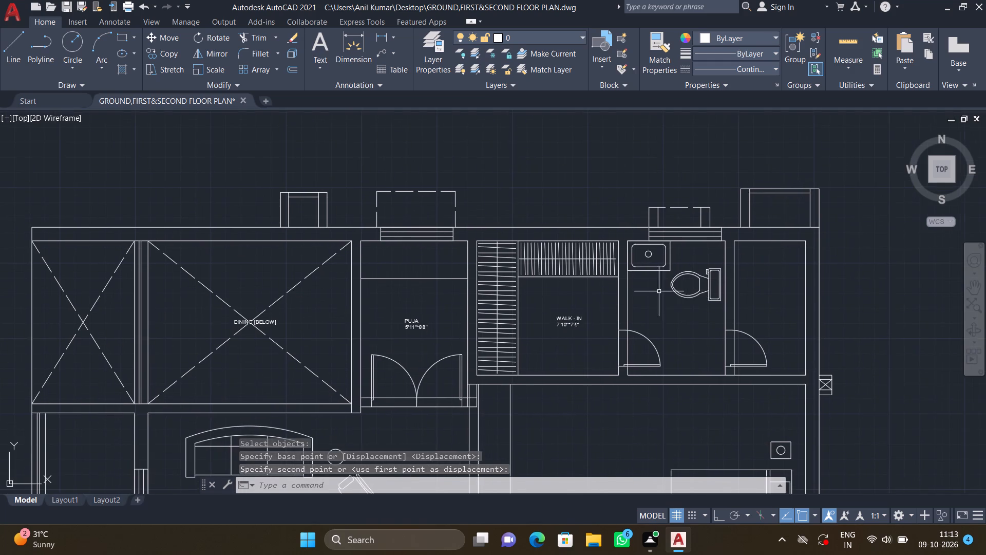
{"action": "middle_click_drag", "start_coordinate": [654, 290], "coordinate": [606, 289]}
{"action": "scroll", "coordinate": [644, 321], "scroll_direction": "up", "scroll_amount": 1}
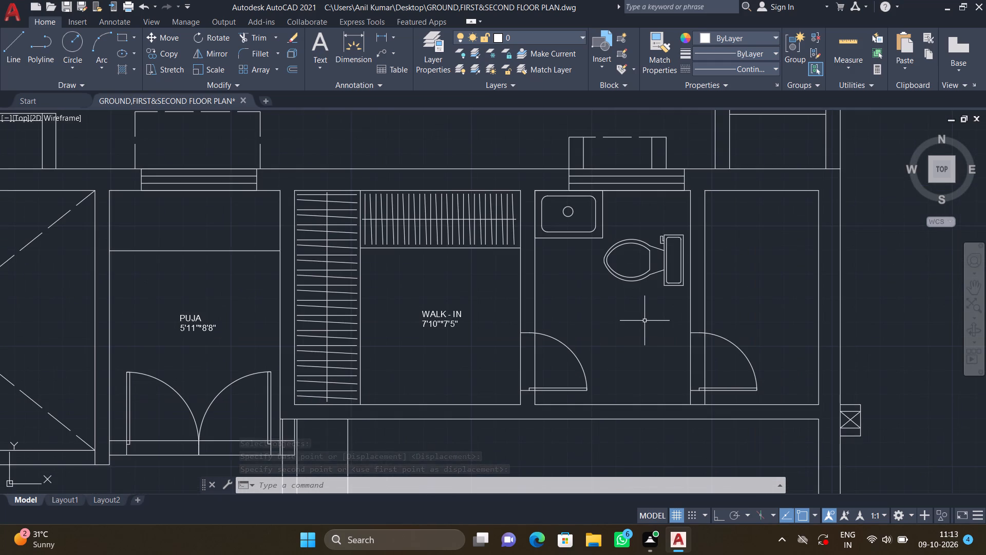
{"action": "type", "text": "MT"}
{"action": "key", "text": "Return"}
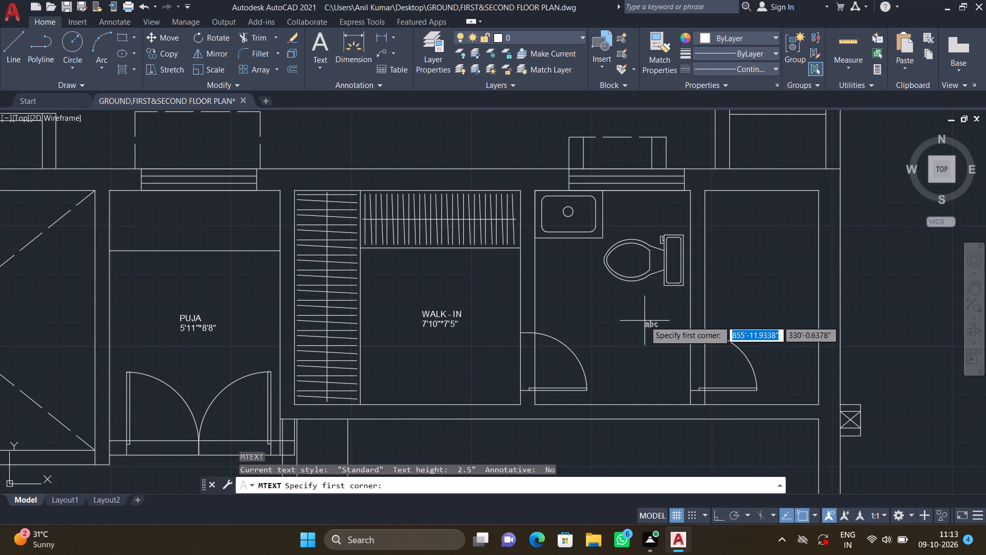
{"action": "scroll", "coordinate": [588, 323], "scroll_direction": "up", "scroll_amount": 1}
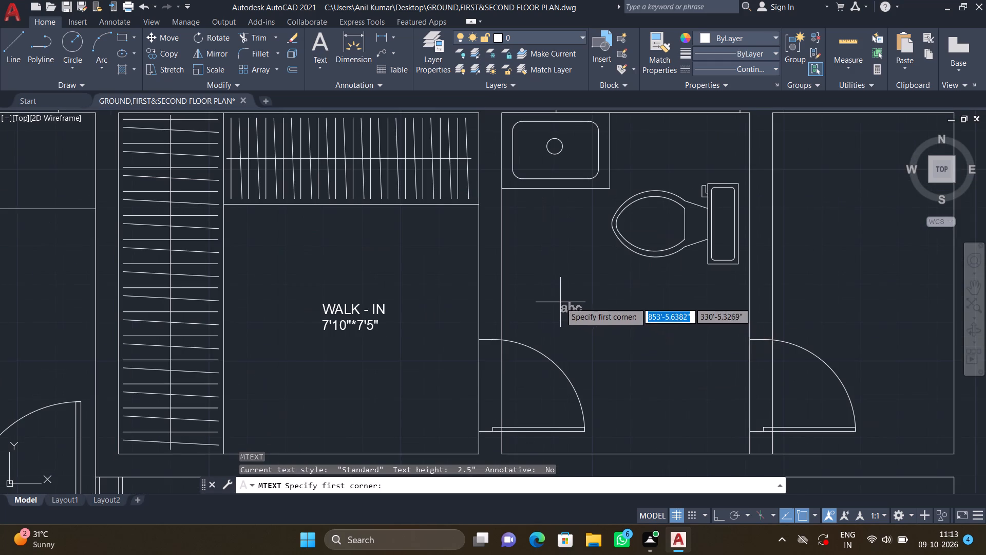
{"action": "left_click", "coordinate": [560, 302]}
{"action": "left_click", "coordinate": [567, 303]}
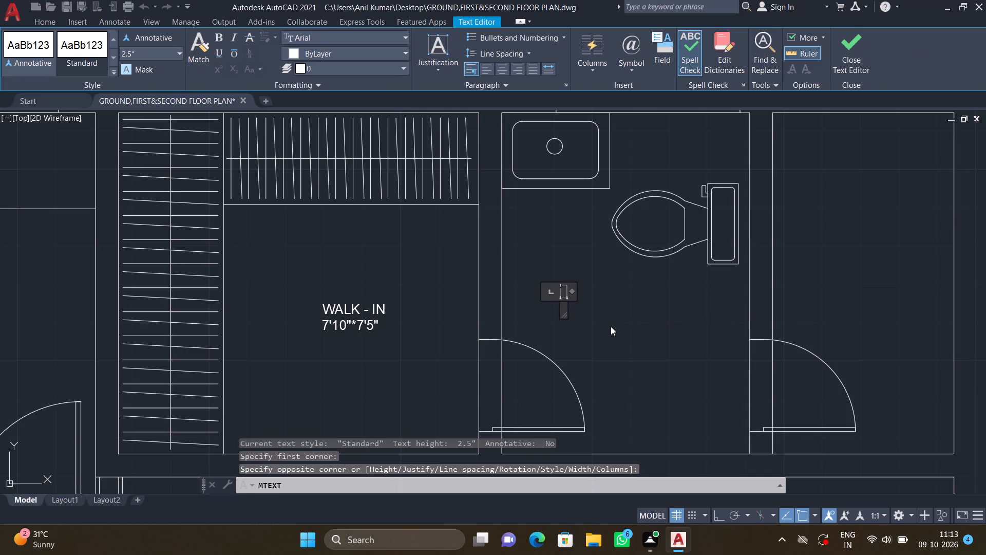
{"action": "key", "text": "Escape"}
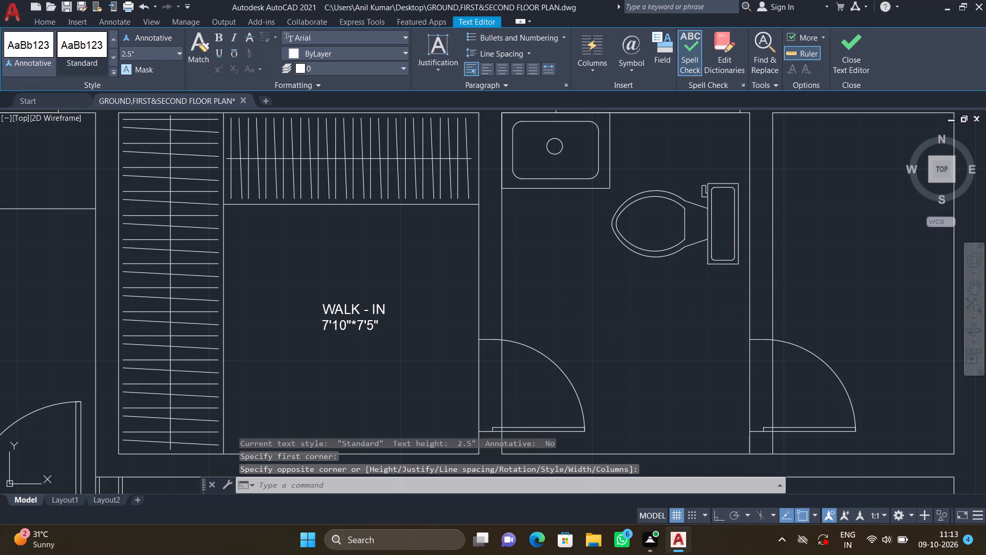
Add a two-line multiline text label "TOILET" over "9'10"*7'5"" in the toilet east of the walk-in, keeping the text.
{"action": "type", "text": "MT"}
{"action": "key", "text": "Return"}
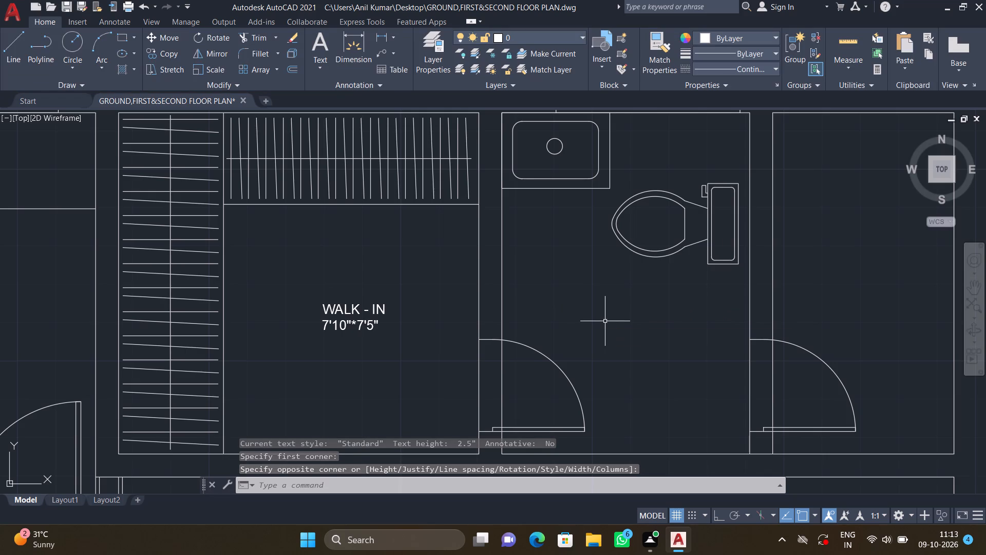
{"action": "left_click", "coordinate": [548, 304]}
{"action": "left_click_drag", "start_coordinate": [548, 304], "coordinate": [553, 306]}
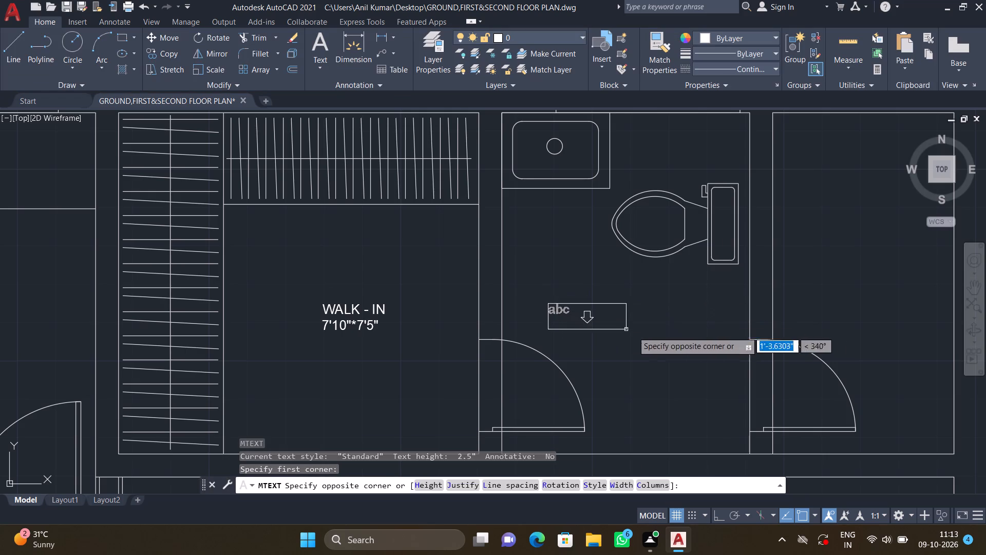
{"action": "double_click", "coordinate": [720, 347]}
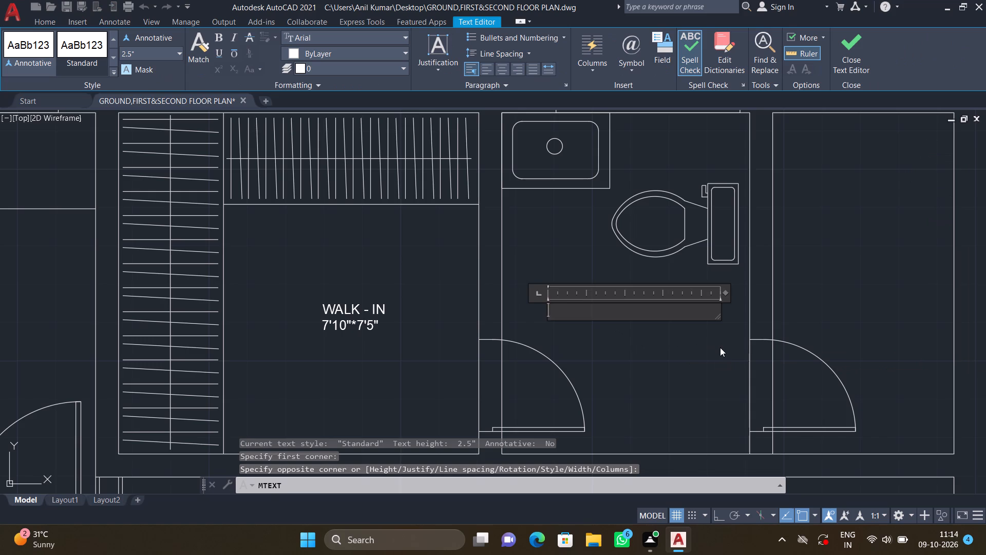
{"action": "type", "text": "TOILET"}
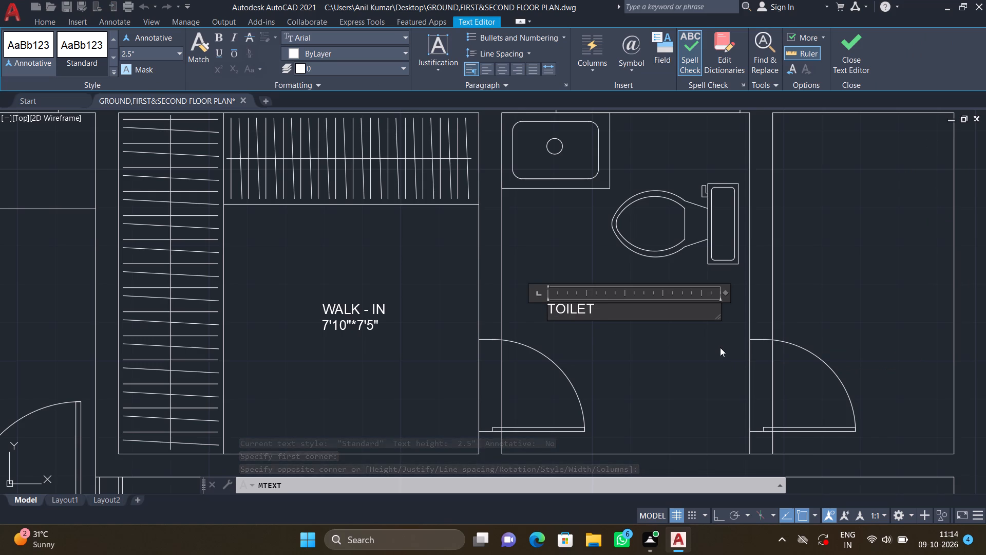
{"action": "key", "text": "Return"}
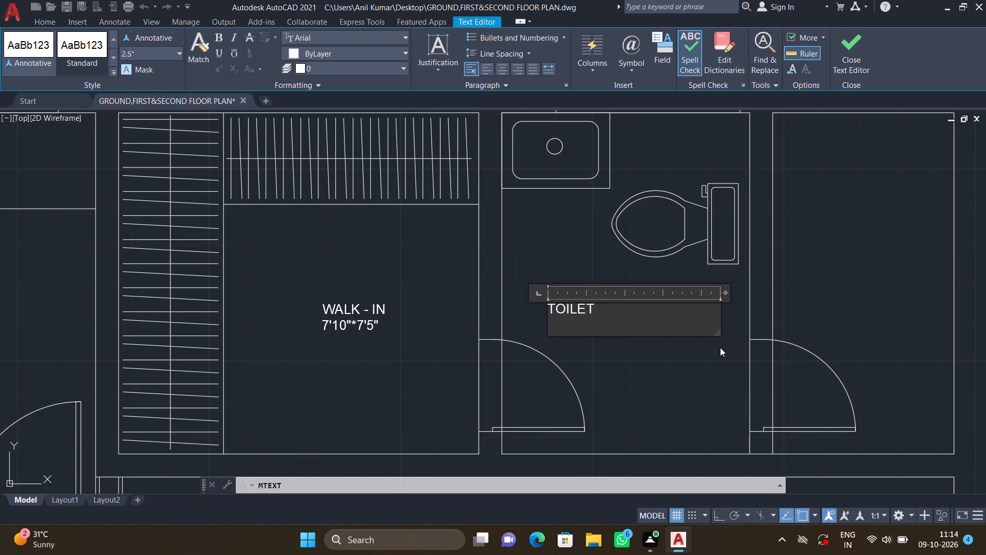
{"action": "type", "text": "9'10\""}
{"action": "key", "text": "asterisk"}
{"action": "type", "text": "7'"}
{"action": "type", "text": "5\""}
{"action": "key", "text": "Return"}
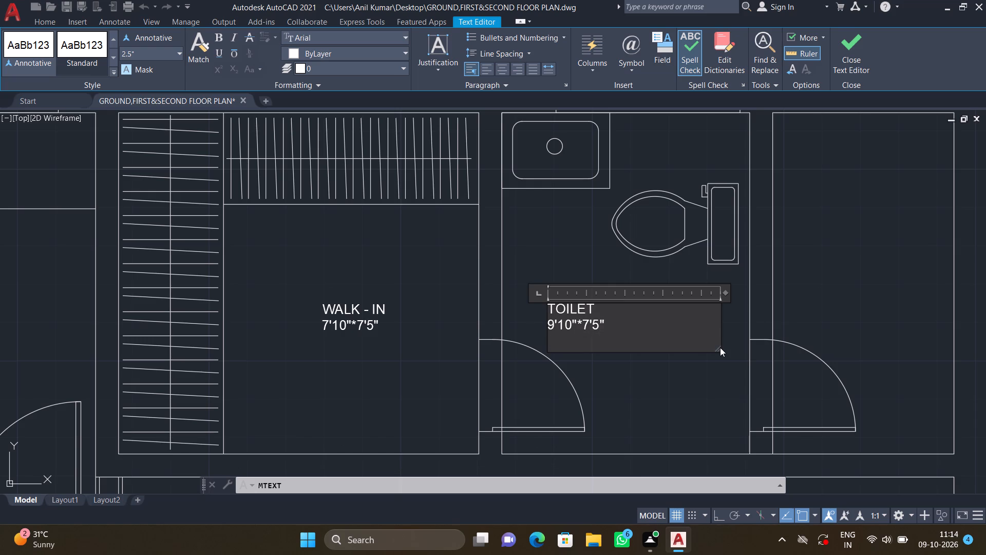
{"action": "key", "text": "Escape"}
{"action": "double_click", "coordinate": [502, 266]}
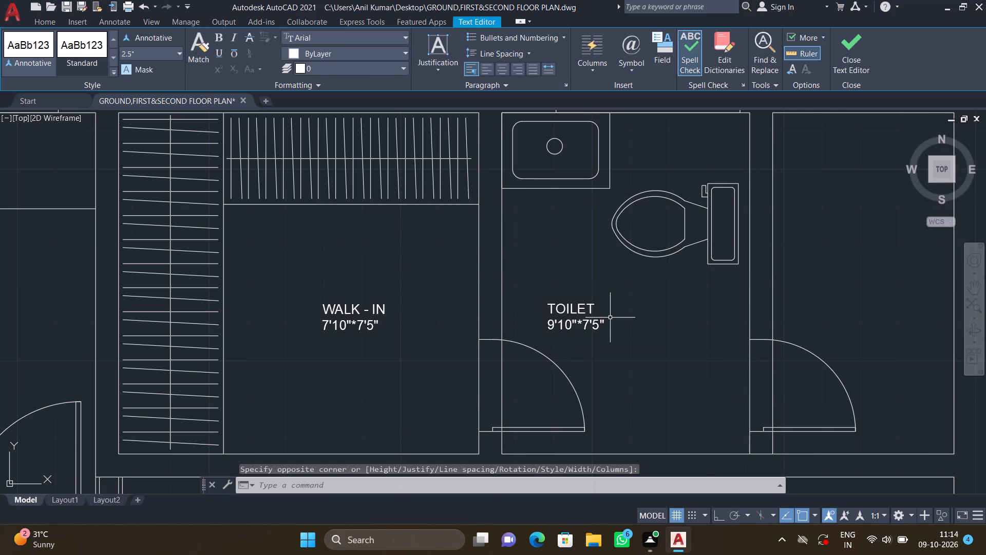
Move the TOILET label by its upper-left corner eastward to the middle of its room, just south of the WC.
{"action": "key", "text": "m"}
{"action": "key", "text": "Return"}
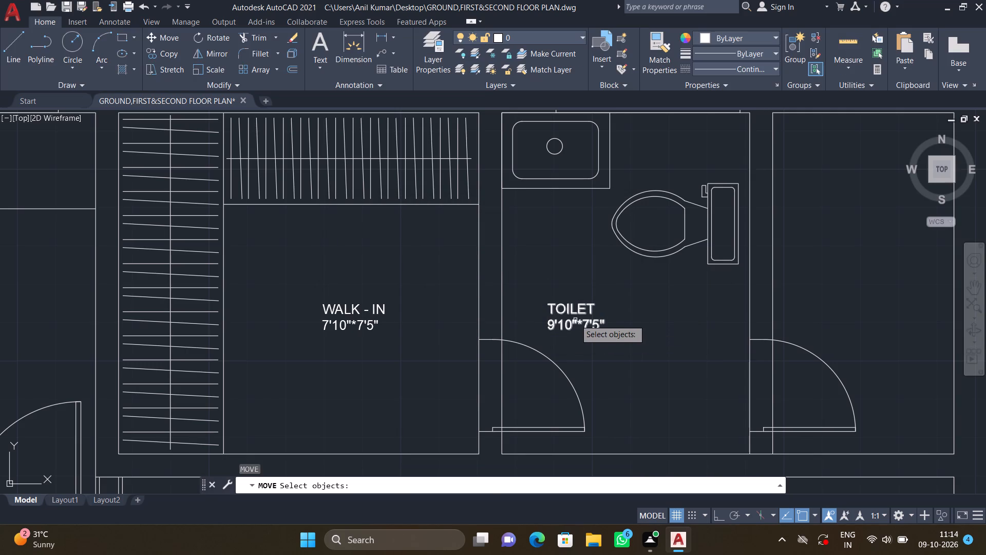
{"action": "double_click", "coordinate": [563, 321]}
{"action": "key", "text": "Return"}
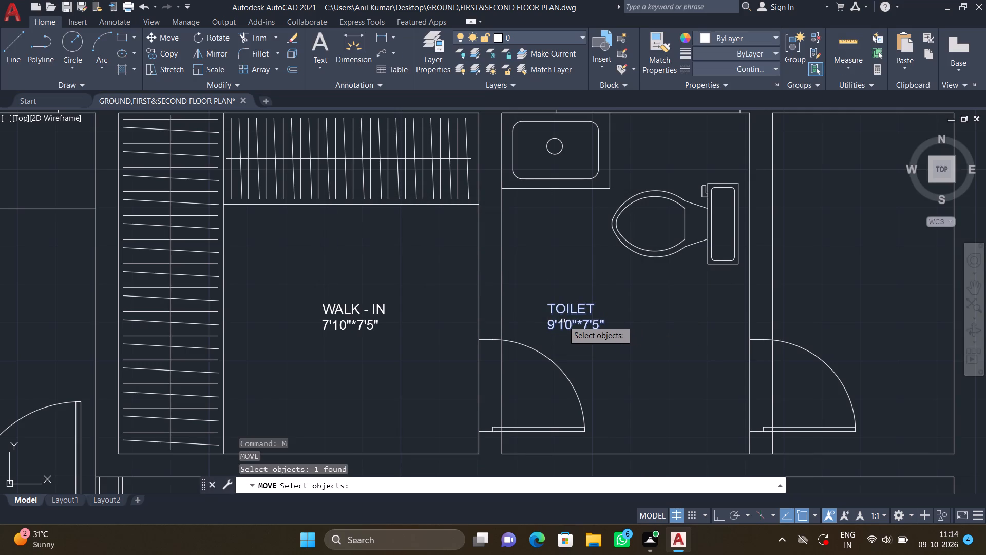
{"action": "scroll", "coordinate": [549, 306], "scroll_direction": "up", "scroll_amount": 1}
{"action": "double_click", "coordinate": [543, 301]}
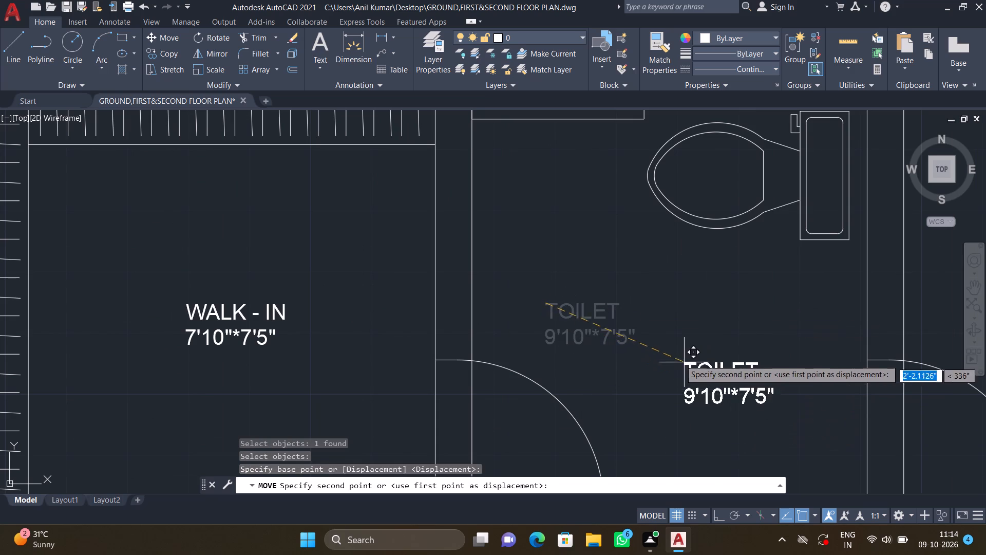
{"action": "left_click", "coordinate": [648, 306]}
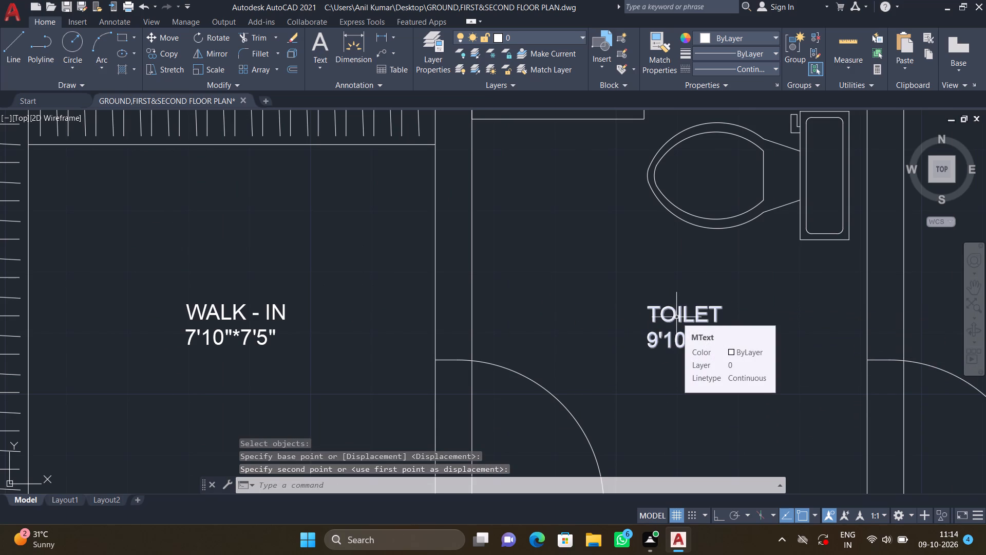
Add a multiline text label "PL SH 03", double-spaced between parts, inside the northeast projection, keeping the text.
{"action": "middle_click_drag", "start_coordinate": [670, 308], "coordinate": [556, 335]}
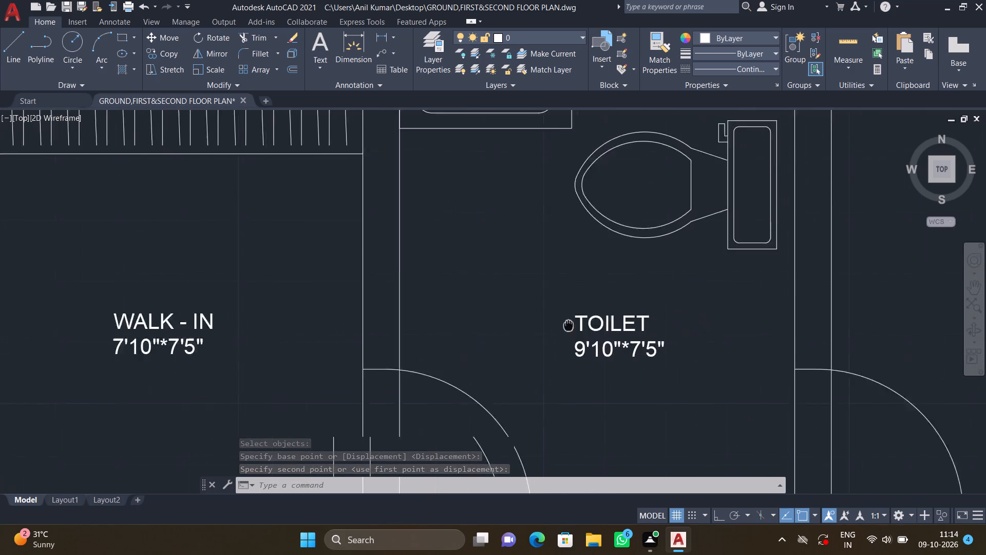
{"action": "middle_click_drag", "start_coordinate": [556, 335], "coordinate": [554, 340]}
{"action": "scroll", "coordinate": [554, 342], "scroll_direction": "down", "scroll_amount": 3}
{"action": "middle_click_drag", "start_coordinate": [566, 295], "coordinate": [534, 328]}
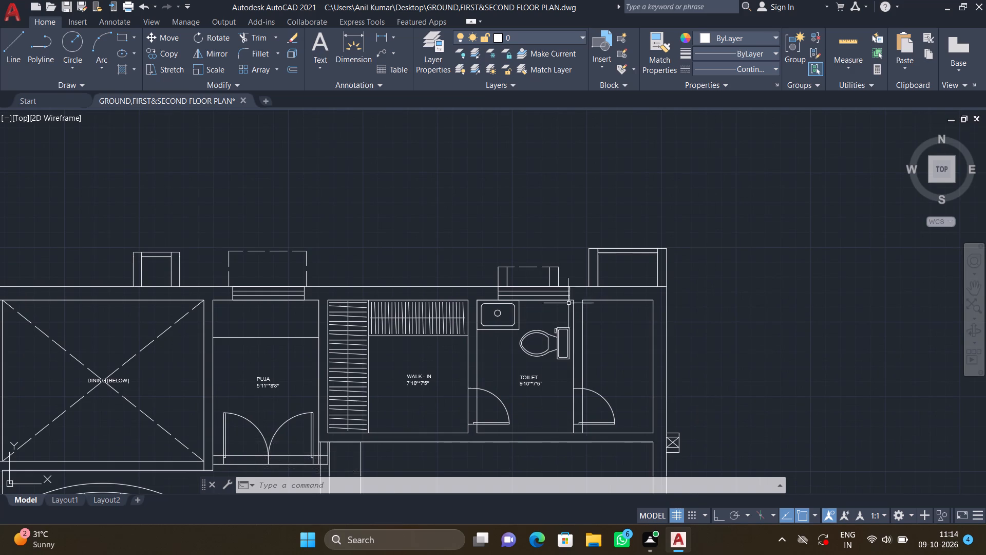
{"action": "middle_click_drag", "start_coordinate": [570, 291], "coordinate": [526, 302]}
{"action": "scroll", "coordinate": [578, 289], "scroll_direction": "up", "scroll_amount": 2}
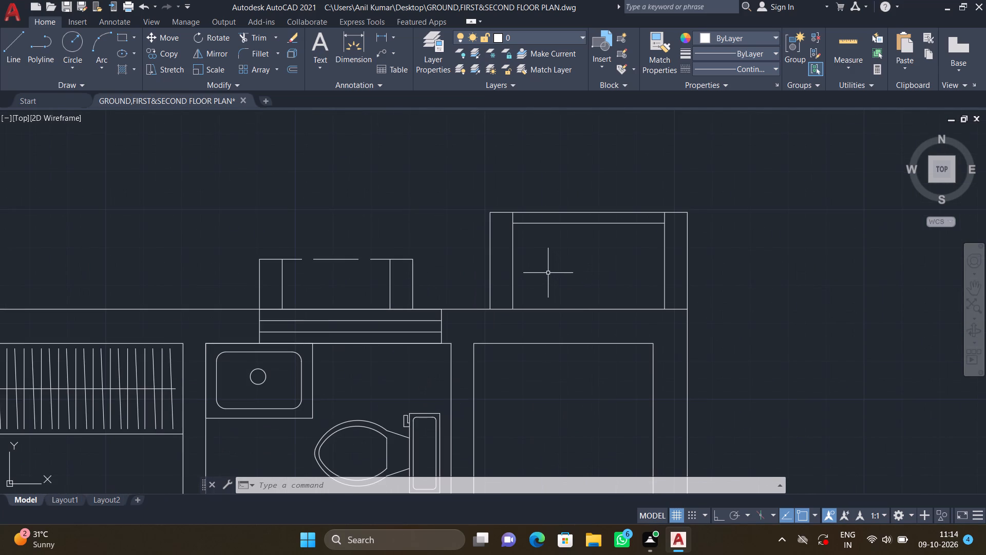
{"action": "middle_click_drag", "start_coordinate": [545, 273], "coordinate": [534, 295]}
{"action": "scroll", "coordinate": [537, 287], "scroll_direction": "up", "scroll_amount": 1}
{"action": "type", "text": "MT"}
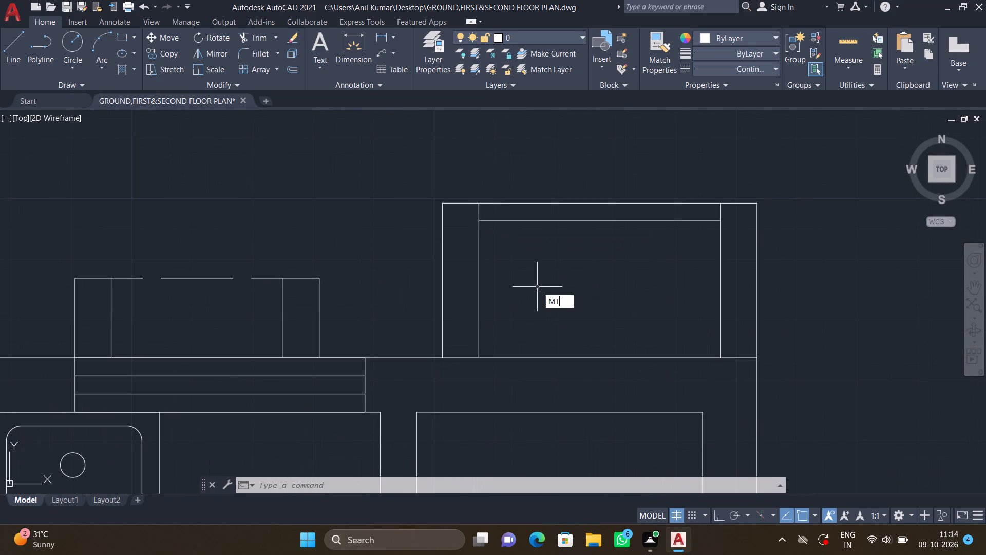
{"action": "key", "text": "Return"}
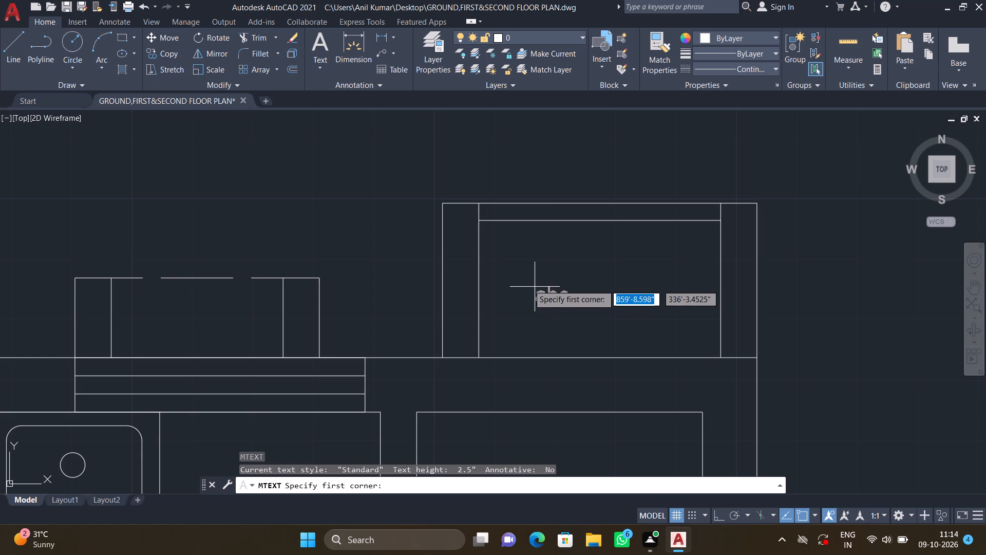
{"action": "scroll", "coordinate": [487, 260], "scroll_direction": "up", "scroll_amount": 1}
{"action": "left_click_drag", "start_coordinate": [488, 260], "coordinate": [496, 270]}
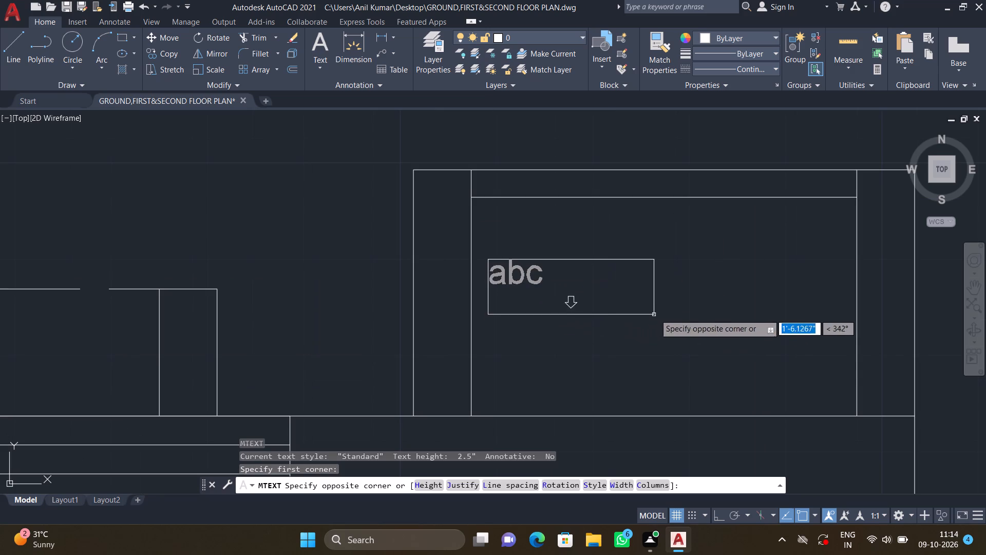
{"action": "left_click", "coordinate": [807, 339]}
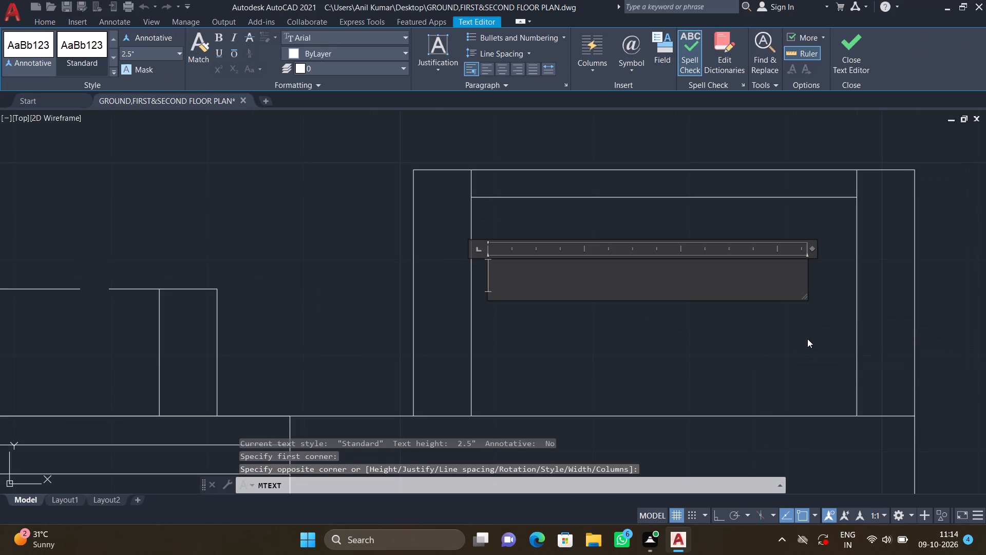
{"action": "type", "text": "PL"}
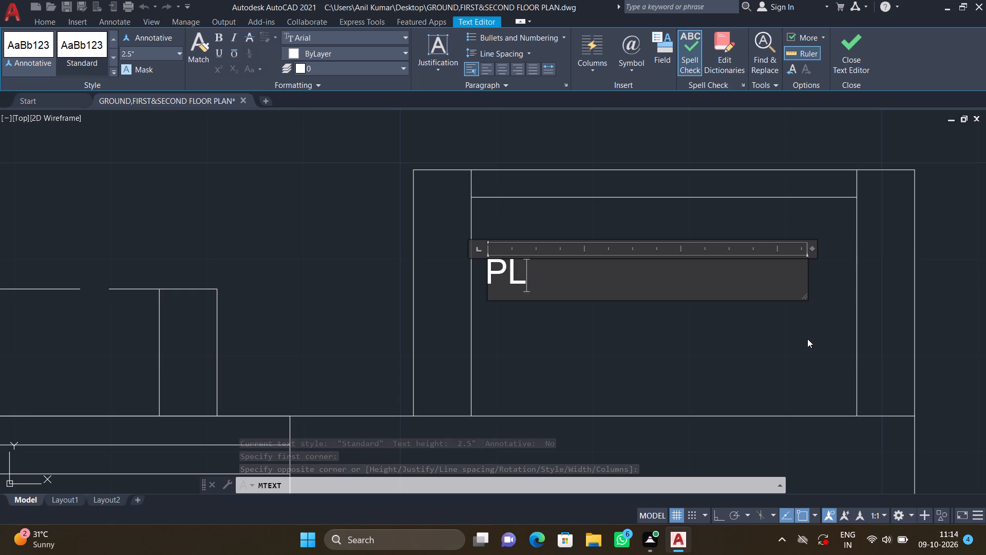
{"action": "key", "text": "space"}
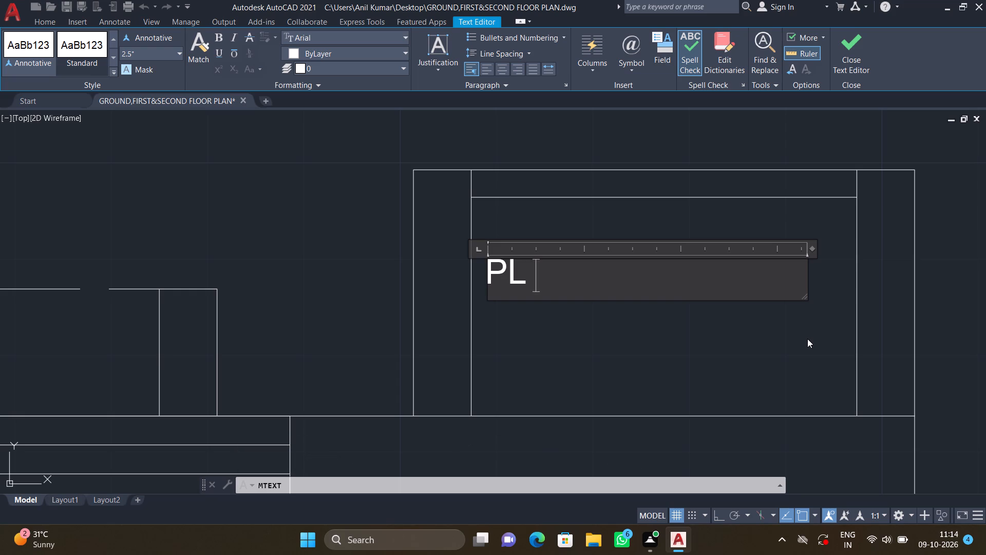
{"action": "key", "text": "space"}
{"action": "type", "text": "SH"}
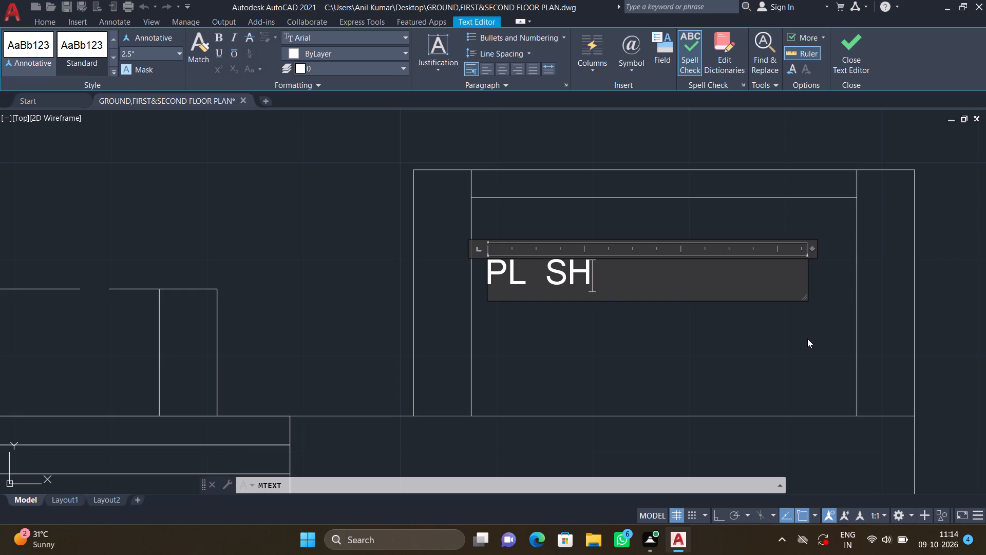
{"action": "key", "text": "space"}
{"action": "key", "text": "space"}
{"action": "type", "text": "03"}
{"action": "key", "text": "Return"}
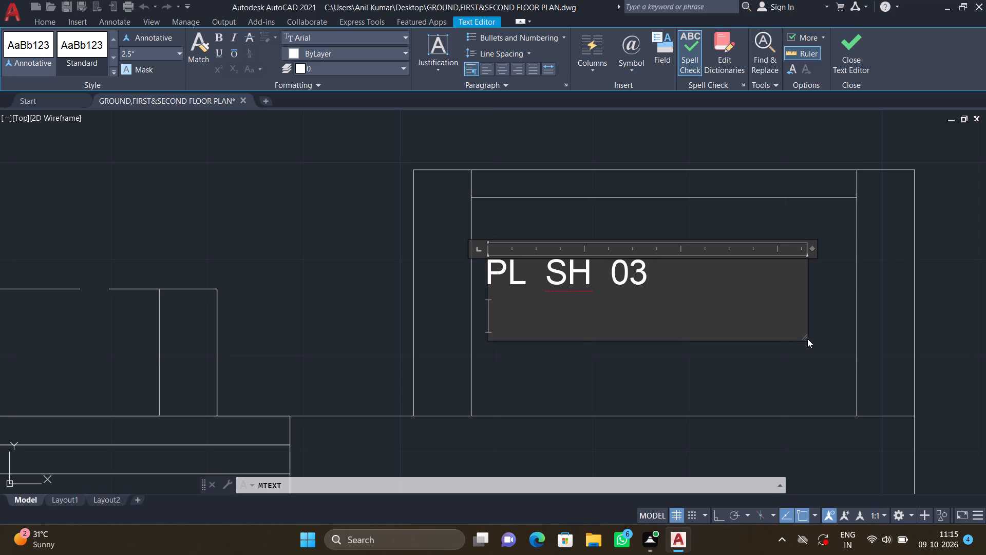
{"action": "key", "text": "Escape"}
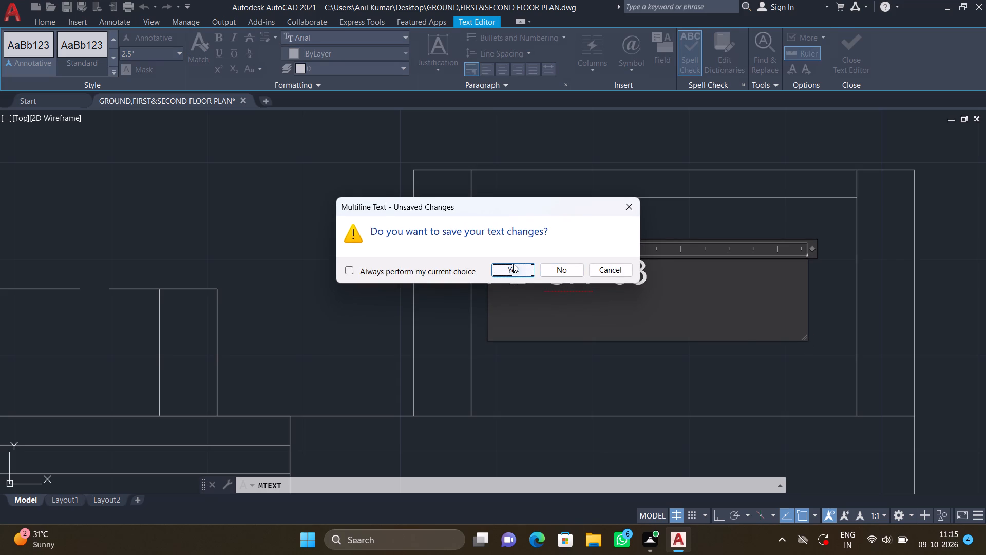
{"action": "left_click", "coordinate": [513, 264]}
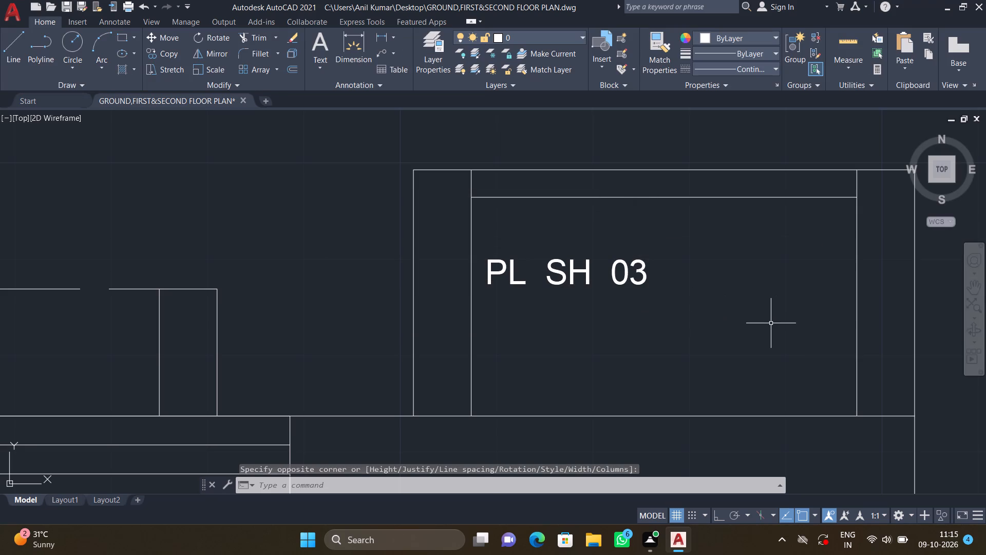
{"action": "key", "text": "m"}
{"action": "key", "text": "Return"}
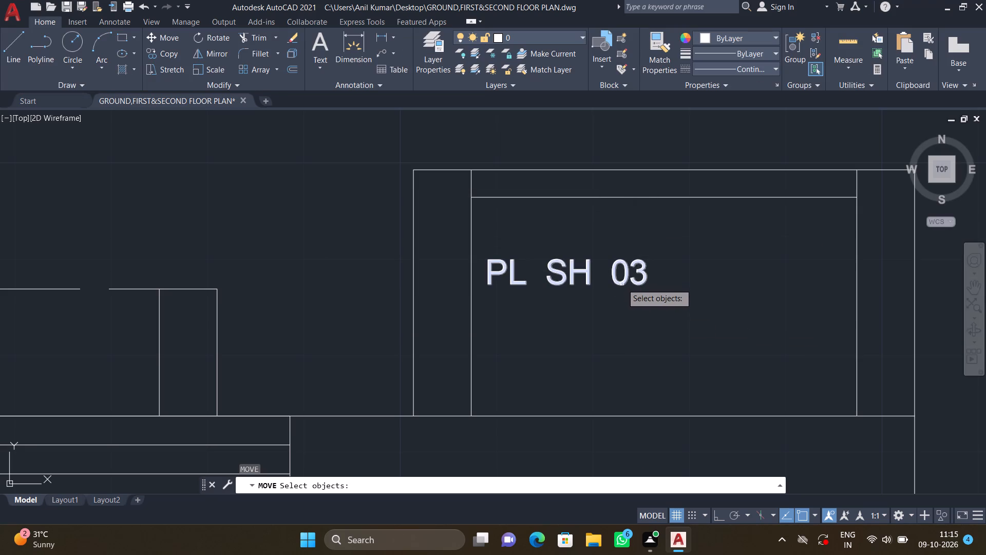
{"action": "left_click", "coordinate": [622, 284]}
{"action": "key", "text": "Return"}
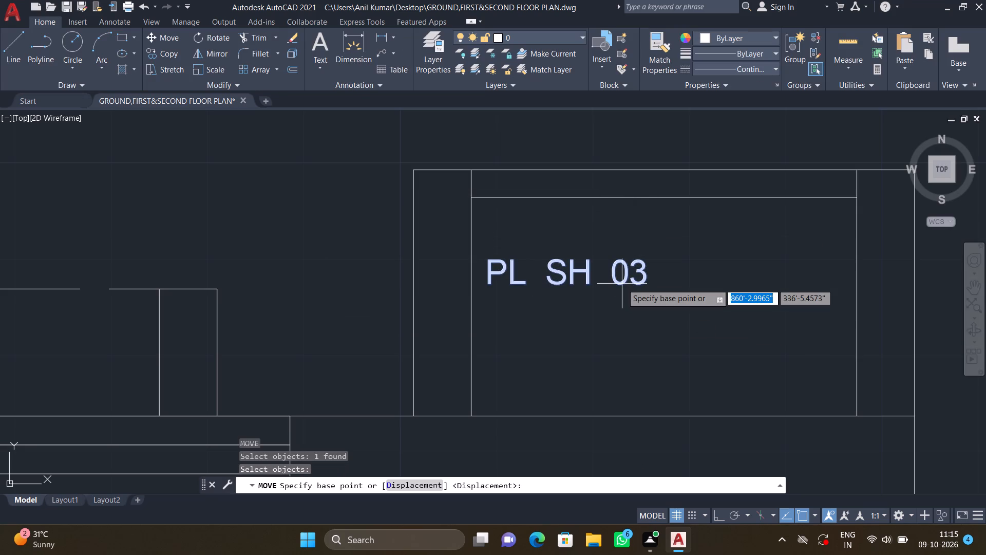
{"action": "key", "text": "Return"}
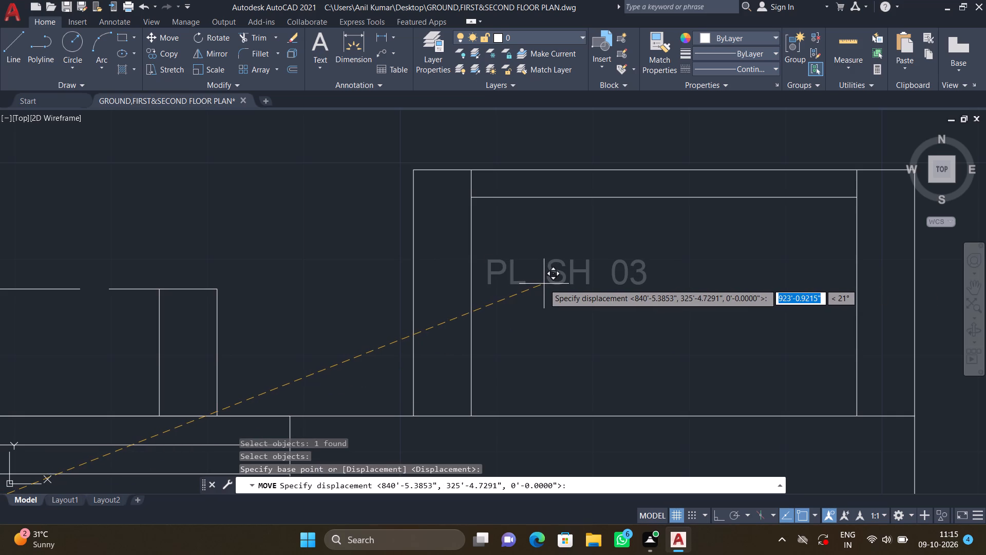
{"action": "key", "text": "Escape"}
Move the PL SH 03 label by its upper-left corner slightly straight south within the northeast projection.
{"action": "key", "text": "m"}
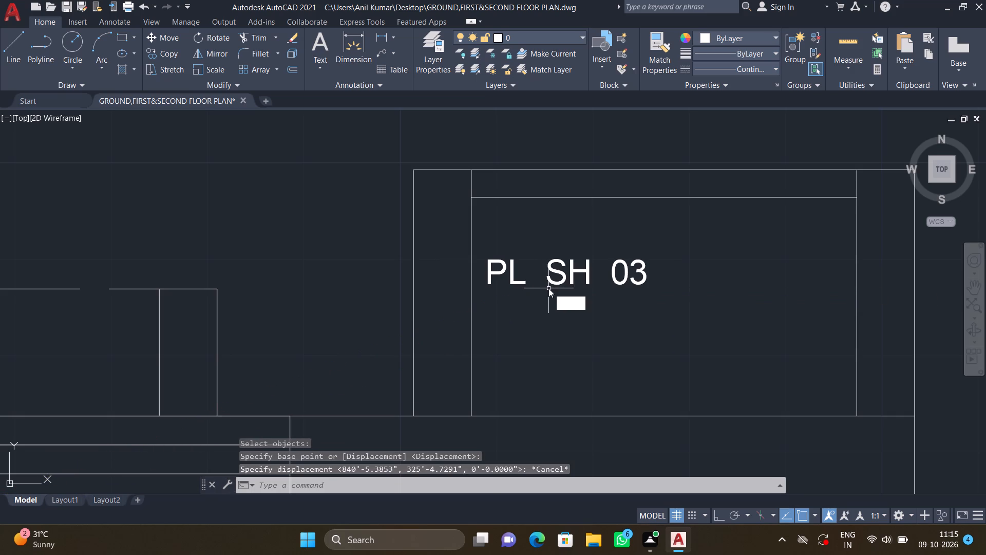
{"action": "key", "text": "Return"}
{"action": "left_click", "coordinate": [515, 269]}
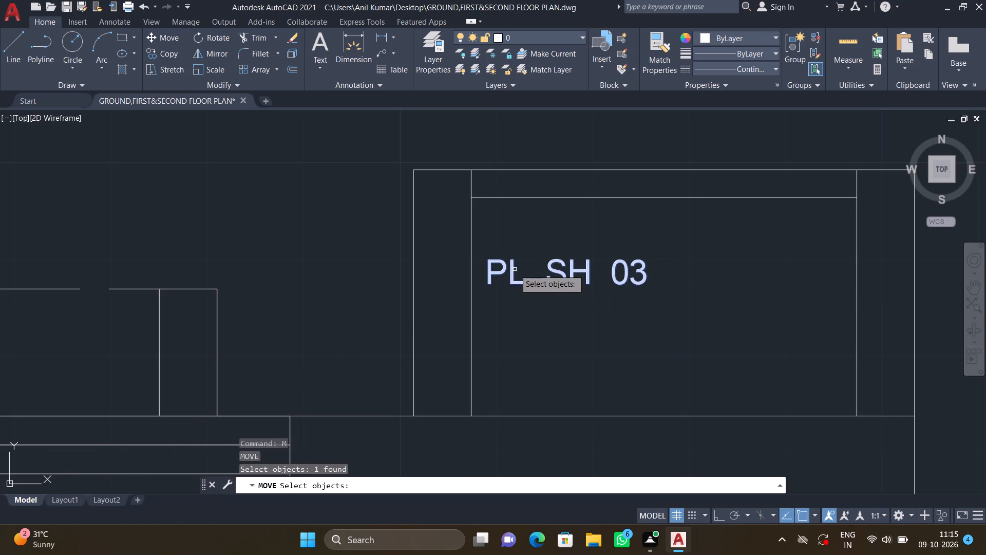
{"action": "key", "text": "Return"}
{"action": "scroll", "coordinate": [468, 260], "scroll_direction": "up", "scroll_amount": 1}
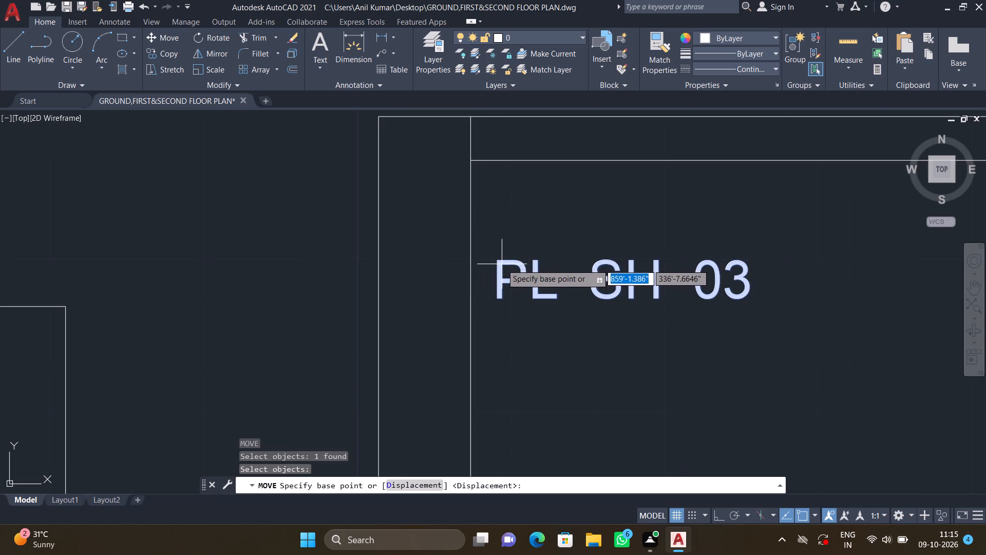
{"action": "left_click", "coordinate": [499, 261]}
{"action": "scroll", "coordinate": [563, 289], "scroll_direction": "down", "scroll_amount": 2}
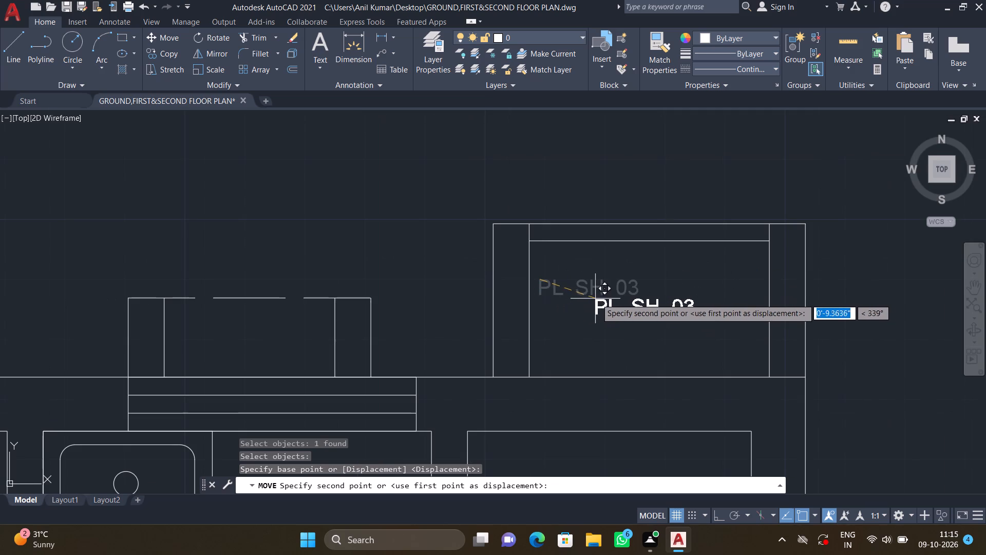
{"action": "double_click", "coordinate": [606, 303]}
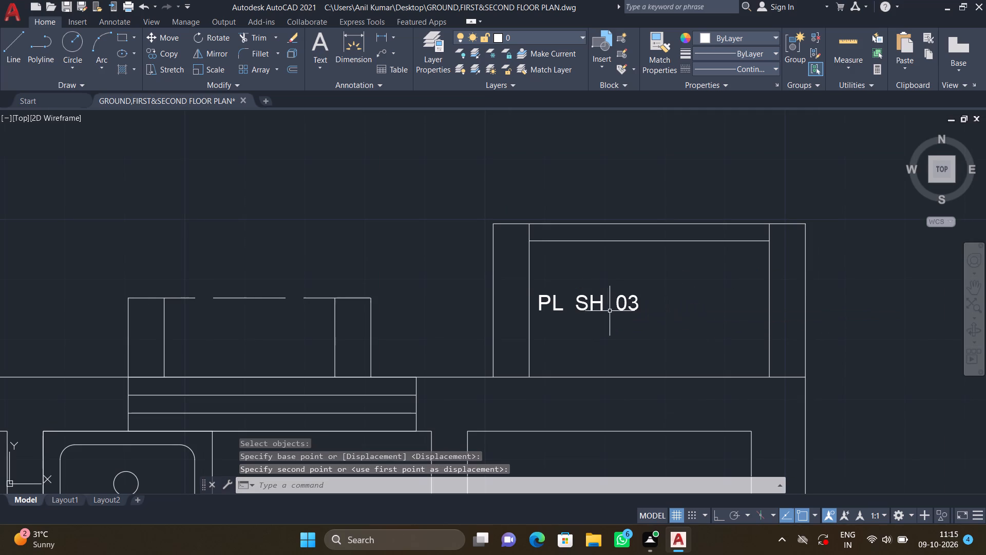
Move the PL SH 03 label by its upper-left corner eastward to the middle of the northeast projection.
{"action": "key", "text": "m"}
{"action": "key", "text": "Return"}
{"action": "left_click", "coordinate": [594, 299]}
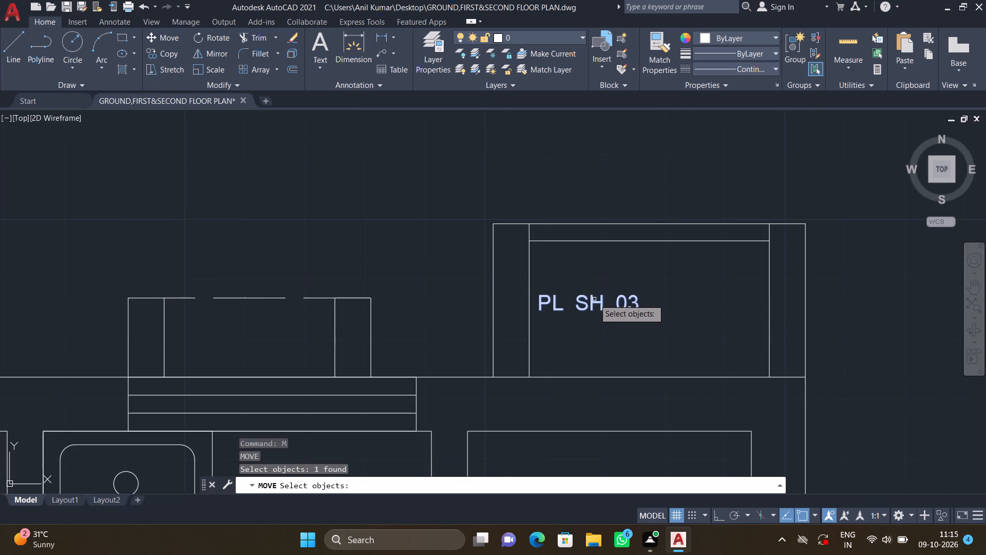
{"action": "key", "text": "Return"}
{"action": "scroll", "coordinate": [516, 294], "scroll_direction": "up", "scroll_amount": 2}
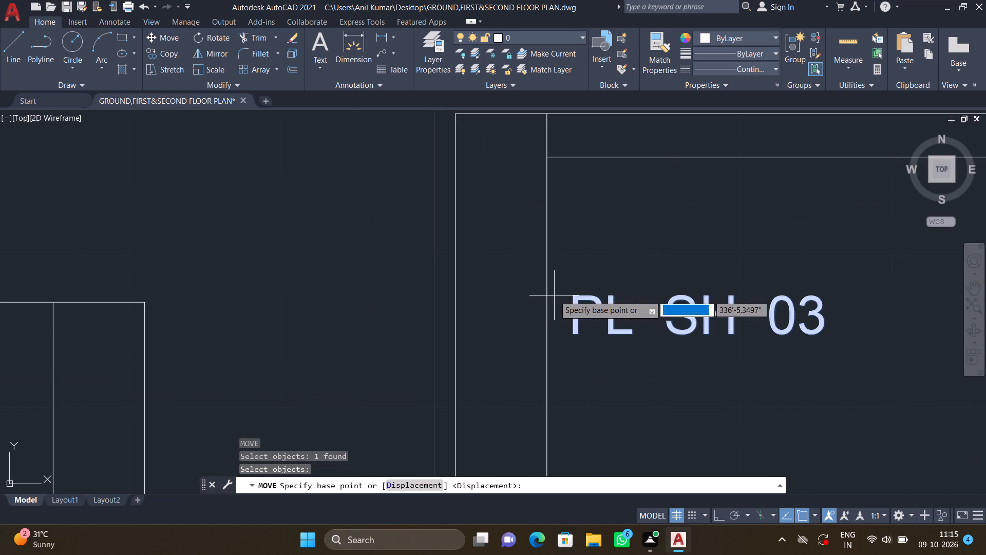
{"action": "left_click", "coordinate": [569, 294]}
{"action": "scroll", "coordinate": [650, 302], "scroll_direction": "down", "scroll_amount": 4}
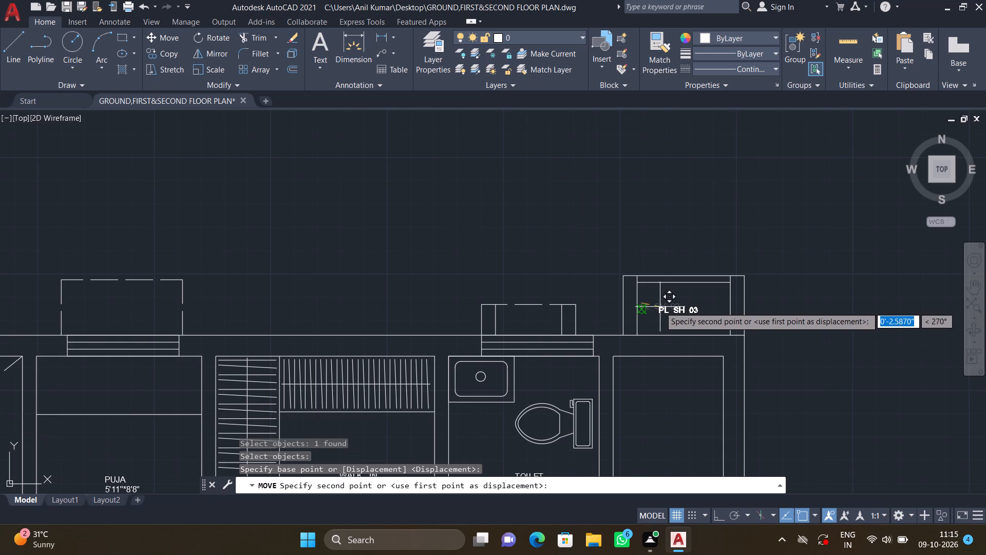
{"action": "scroll", "coordinate": [666, 306], "scroll_direction": "up", "scroll_amount": 3}
{"action": "left_click", "coordinate": [667, 306]}
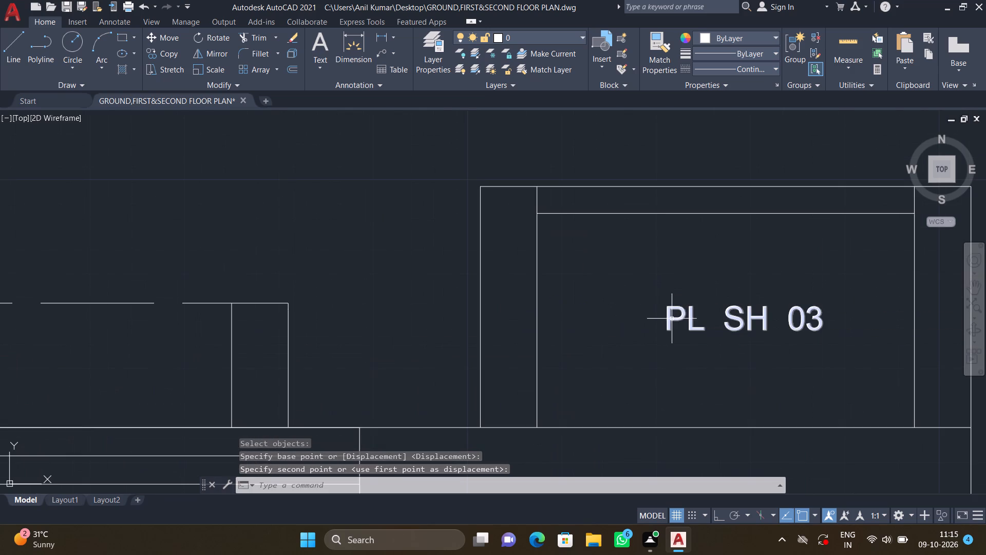
Add a two-line multiline text label "4'11" WIDE" / "BALCONY" in the narrow western space beside the sofa room, keeping the text.
{"action": "scroll", "coordinate": [674, 320], "scroll_direction": "down", "scroll_amount": 3}
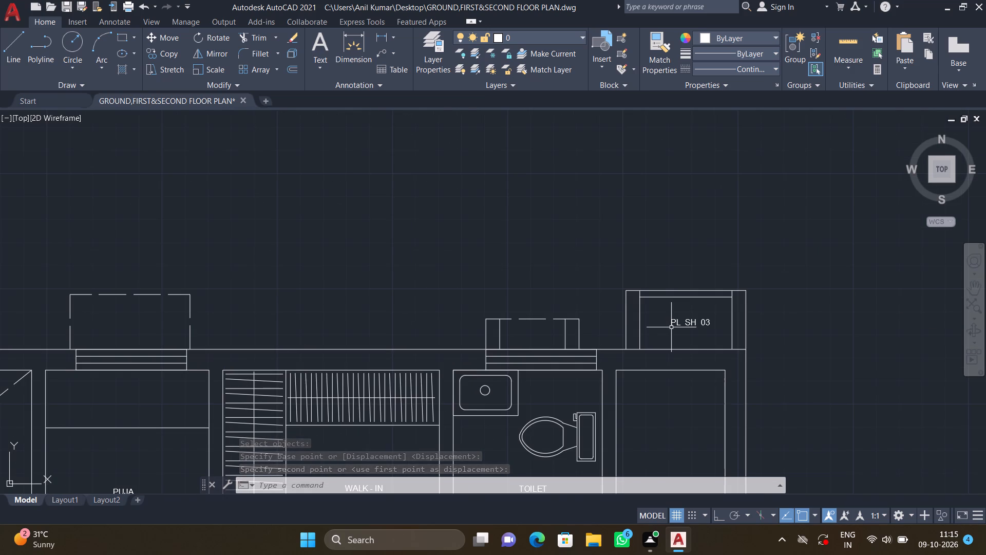
{"action": "scroll", "coordinate": [622, 334], "scroll_direction": "down", "scroll_amount": 2}
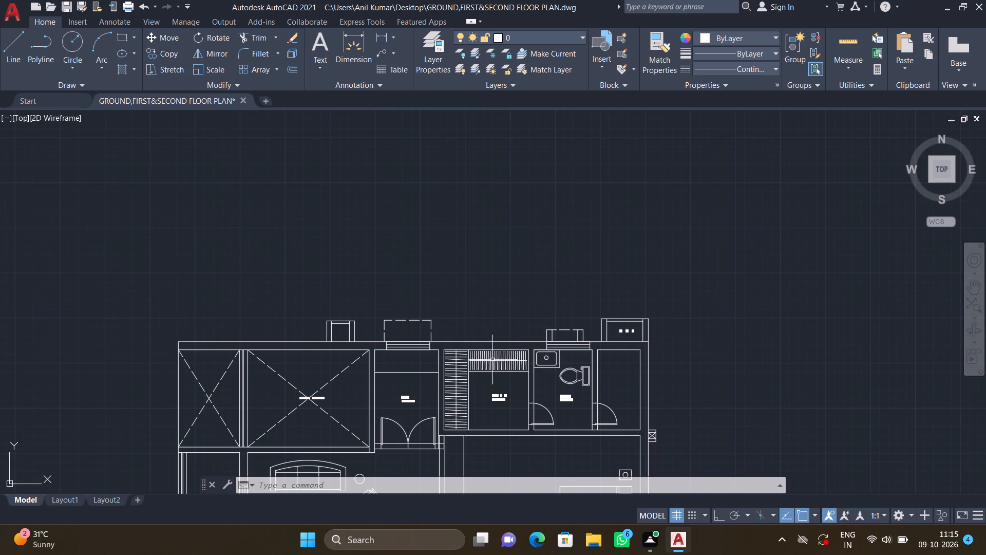
{"action": "middle_click_drag", "start_coordinate": [443, 375], "coordinate": [556, 259]}
{"action": "scroll", "coordinate": [393, 377], "scroll_direction": "down", "scroll_amount": 1}
{"action": "middle_click_drag", "start_coordinate": [396, 374], "coordinate": [458, 338]}
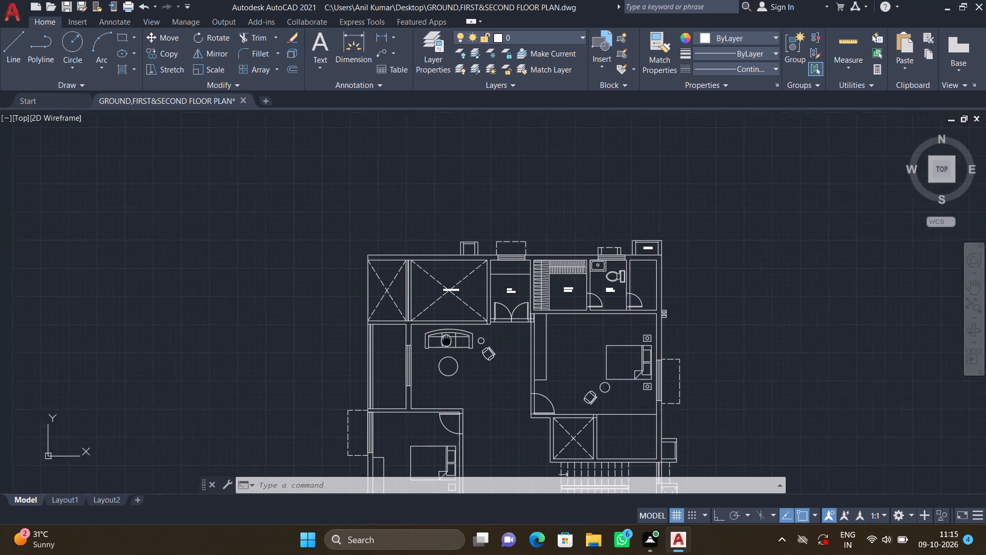
{"action": "middle_click_drag", "start_coordinate": [458, 338], "coordinate": [459, 339]}
{"action": "scroll", "coordinate": [408, 355], "scroll_direction": "up", "scroll_amount": 2}
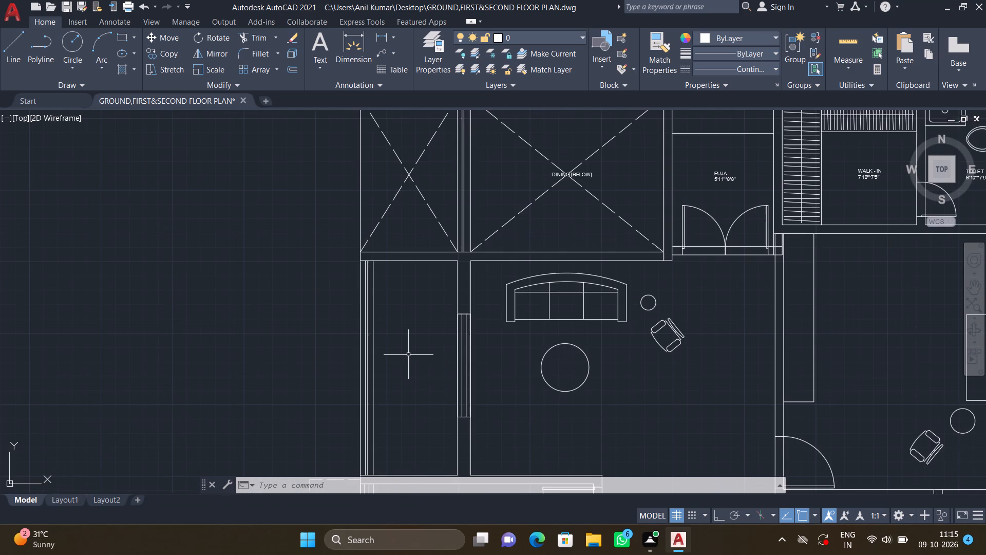
{"action": "type", "text": "MT"}
{"action": "key", "text": "Return"}
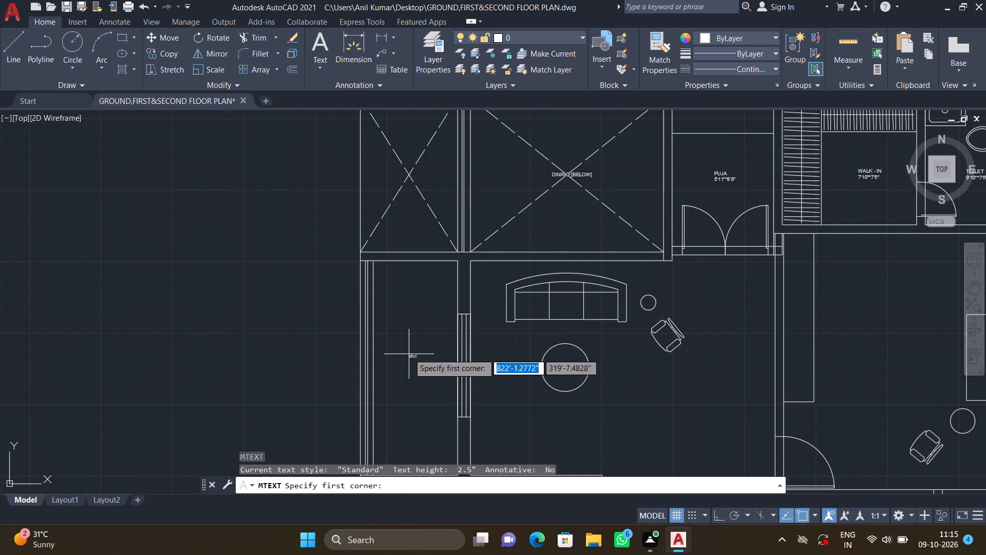
{"action": "middle_click_drag", "start_coordinate": [386, 358], "coordinate": [365, 246]}
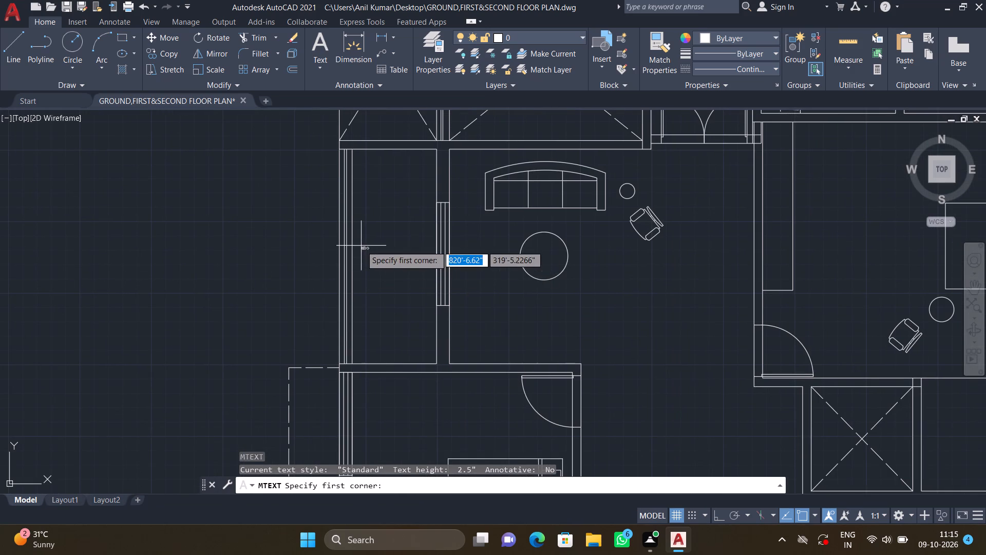
{"action": "left_click", "coordinate": [361, 246]}
{"action": "scroll", "coordinate": [429, 279], "scroll_direction": "up", "scroll_amount": 2}
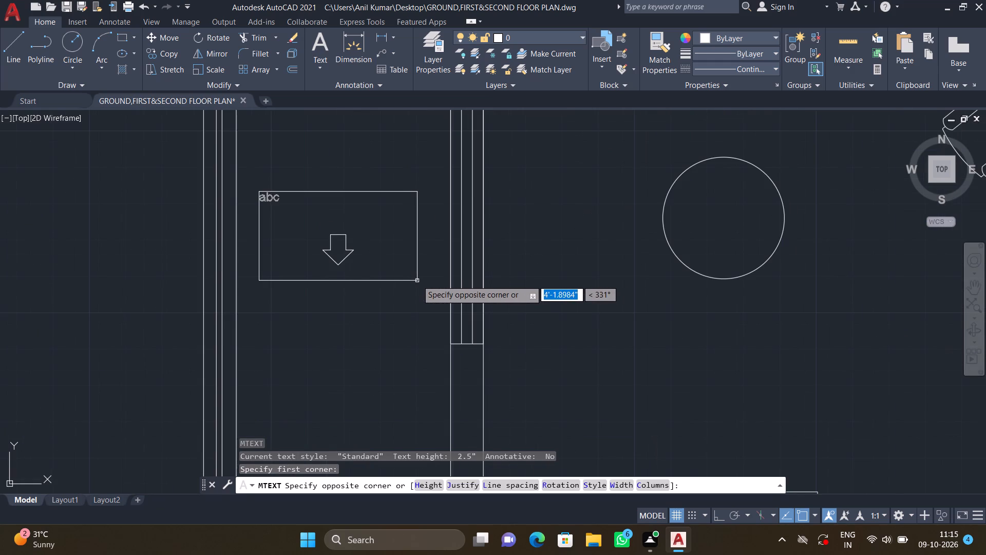
{"action": "left_click", "coordinate": [420, 279]}
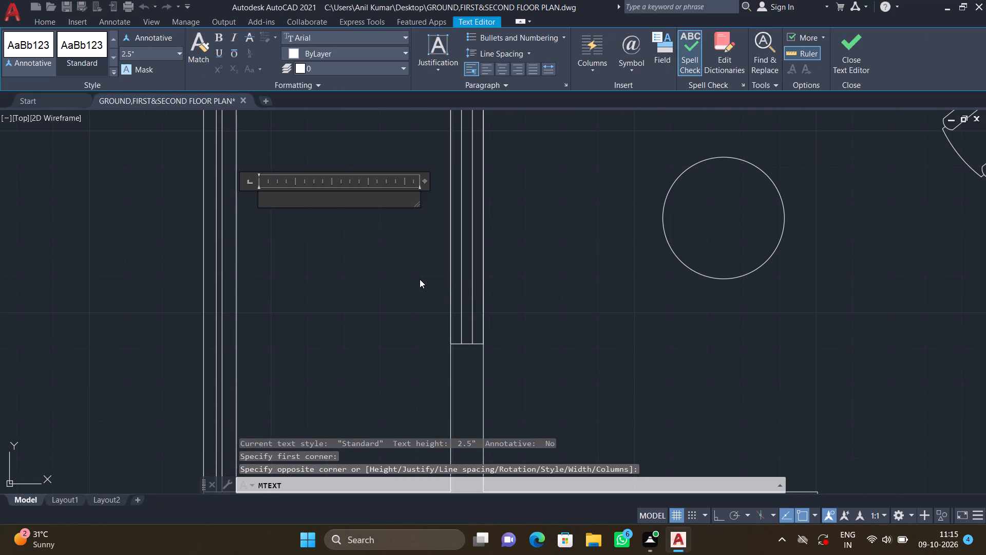
{"action": "type", "text": "4'"}
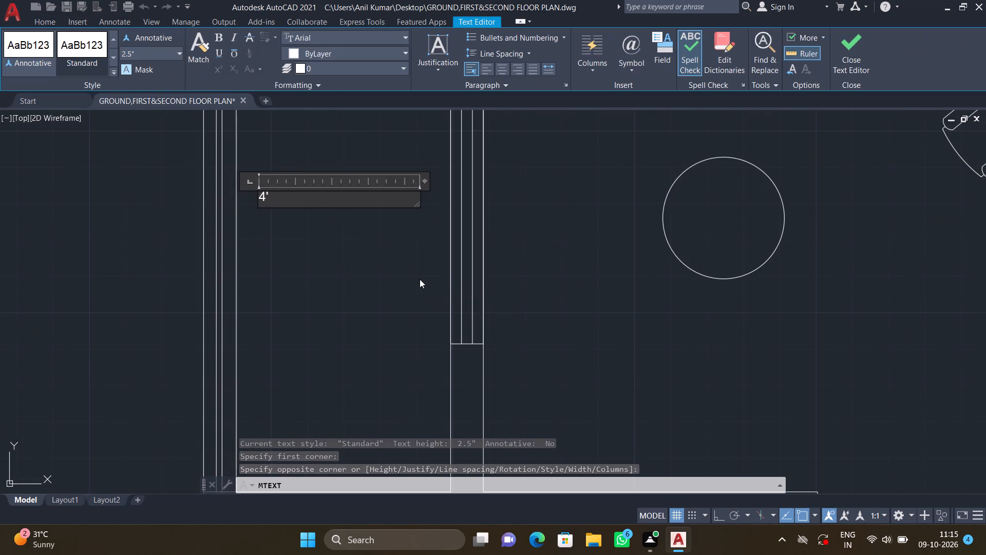
{"action": "type", "text": "11\""}
{"action": "key", "text": "space"}
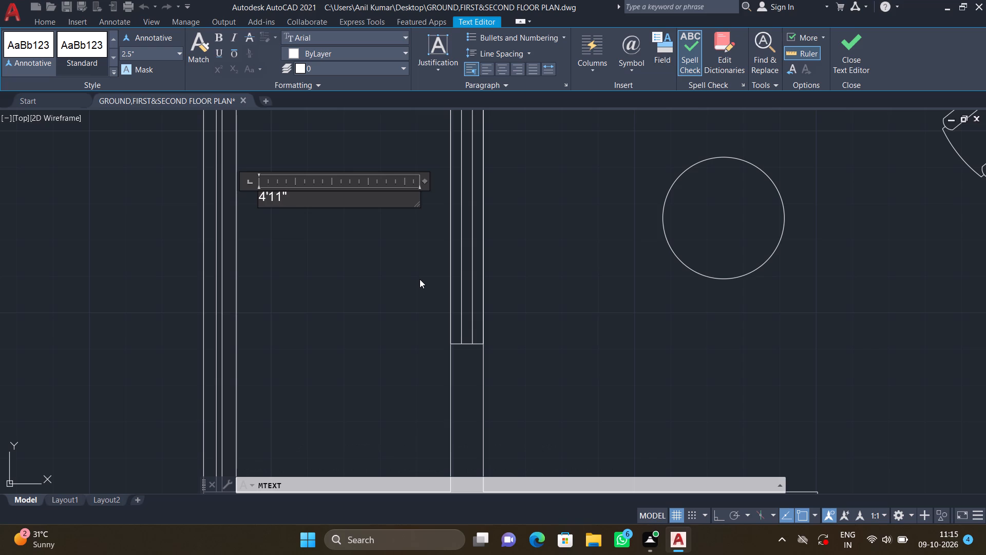
{"action": "key", "text": "w"}
{"action": "key", "text": "i"}
{"action": "type", "text": "DE"}
{"action": "key", "text": "space"}
{"action": "key", "text": "Return"}
{"action": "type", "text": "BA"}
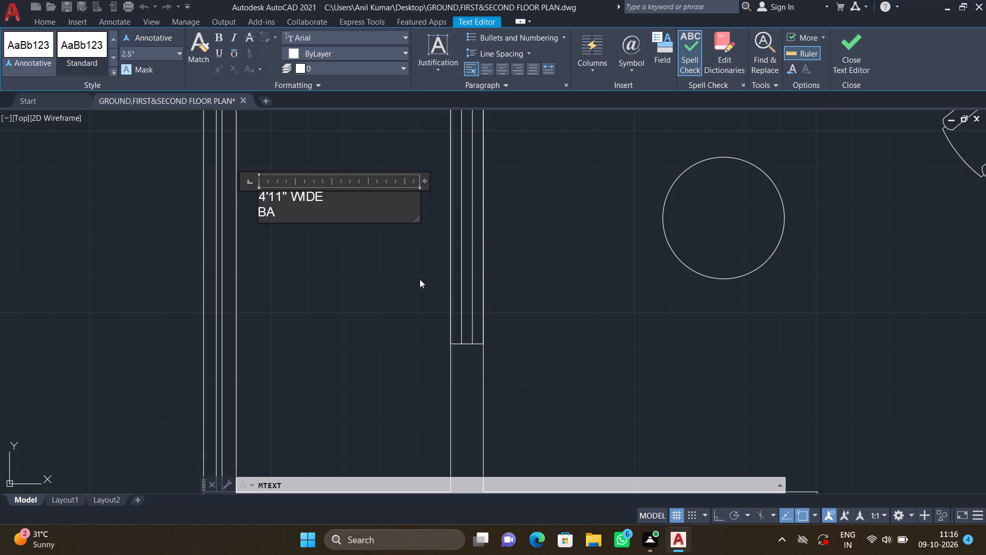
{"action": "type", "text": "LCONY"}
{"action": "key", "text": "Return"}
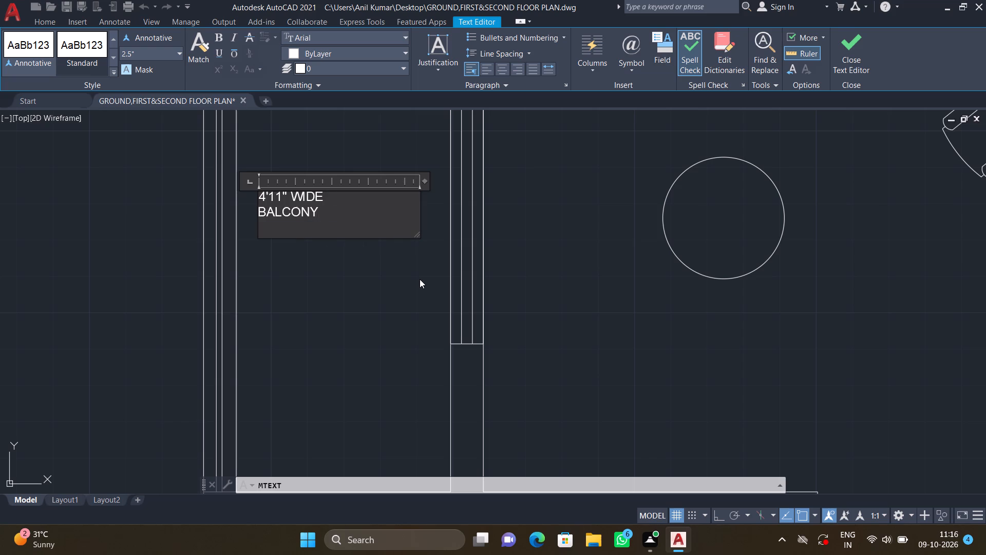
{"action": "key", "text": "Escape"}
{"action": "left_click", "coordinate": [519, 271]}
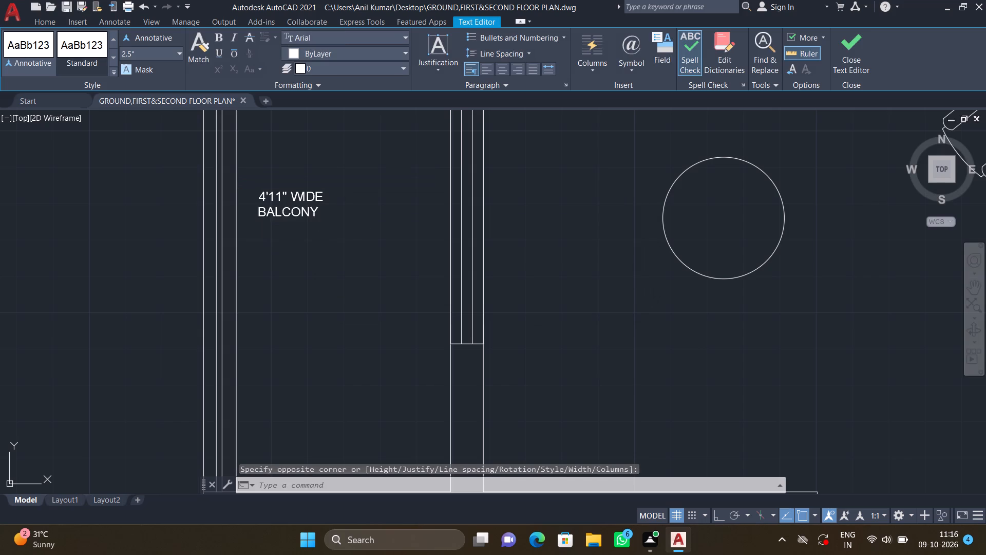
Move the 4'11" WIDE BALCONY label by its upper-left corner southeast, toward the middle of the balcony's width.
{"action": "key", "text": "m"}
{"action": "key", "text": "Return"}
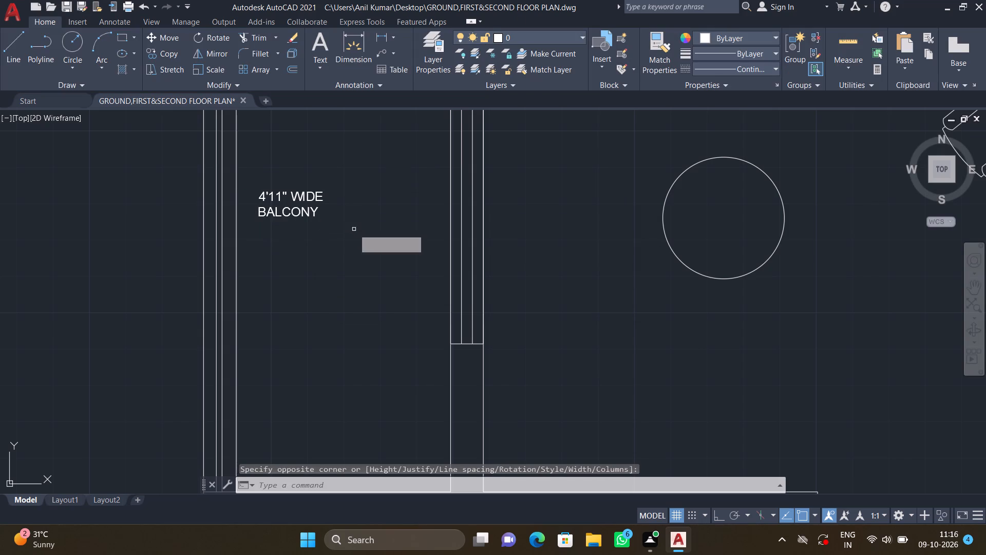
{"action": "left_click", "coordinate": [304, 215]}
{"action": "key", "text": "Return"}
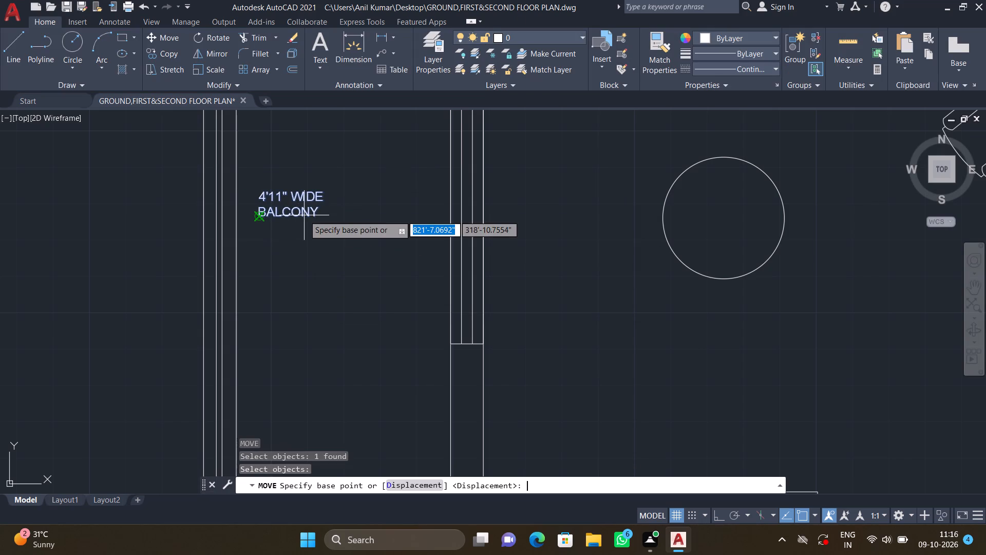
{"action": "left_click", "coordinate": [268, 194]}
{"action": "left_click", "coordinate": [306, 246]}
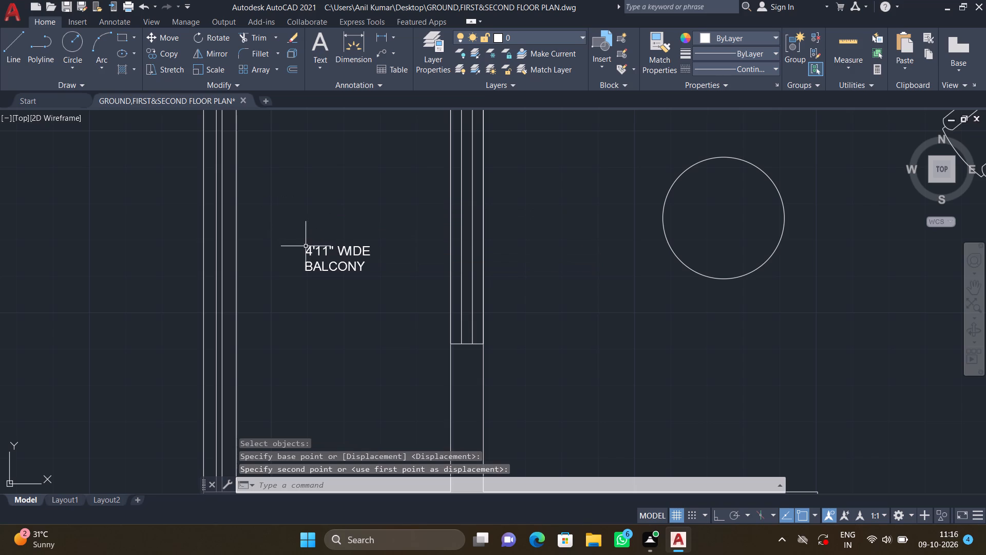
Rotate the balcony label 90 degrees counterclockwise about its upper-left corner, with Ortho on, so it reads vertically.
{"action": "type", "text": "RO"}
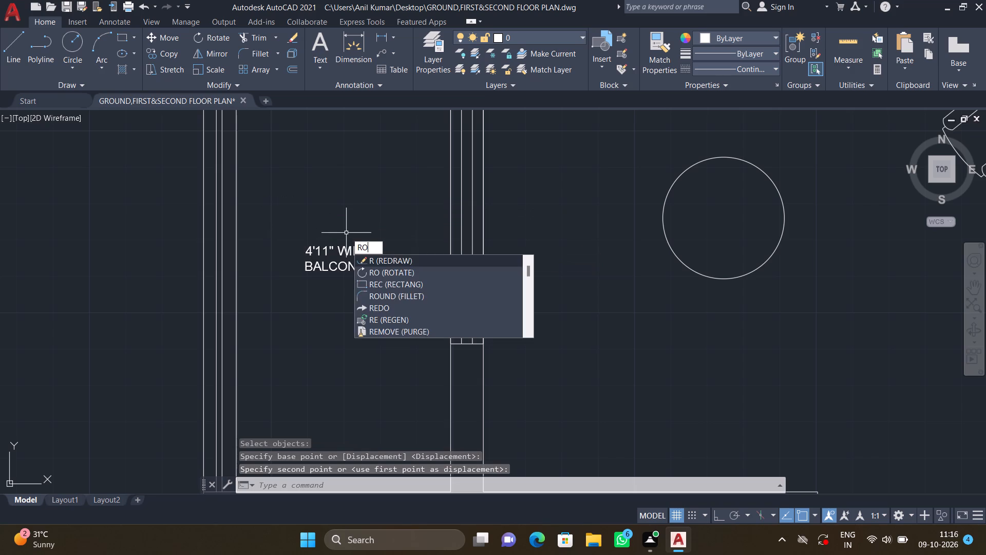
{"action": "key", "text": "Return"}
{"action": "left_click", "coordinate": [350, 250]}
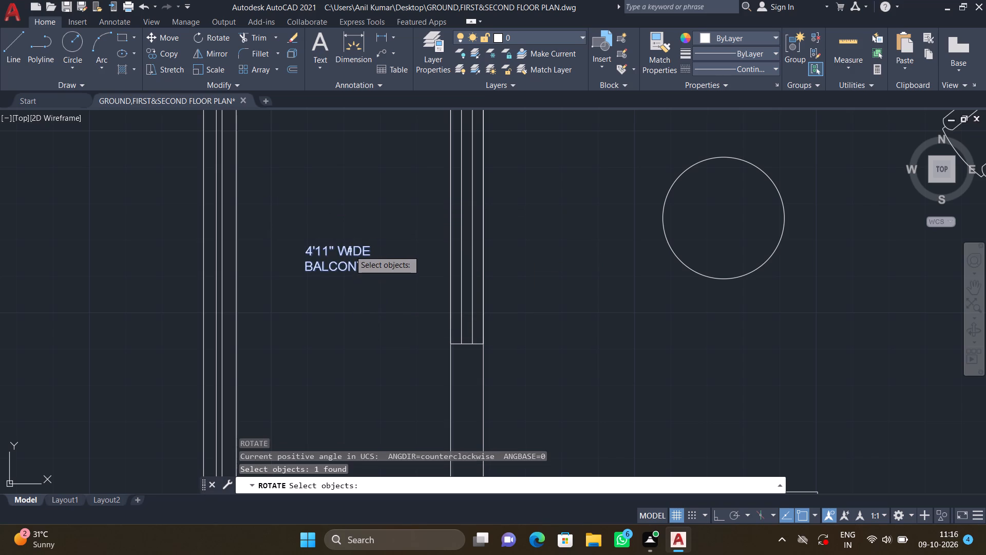
{"action": "key", "text": "Return"}
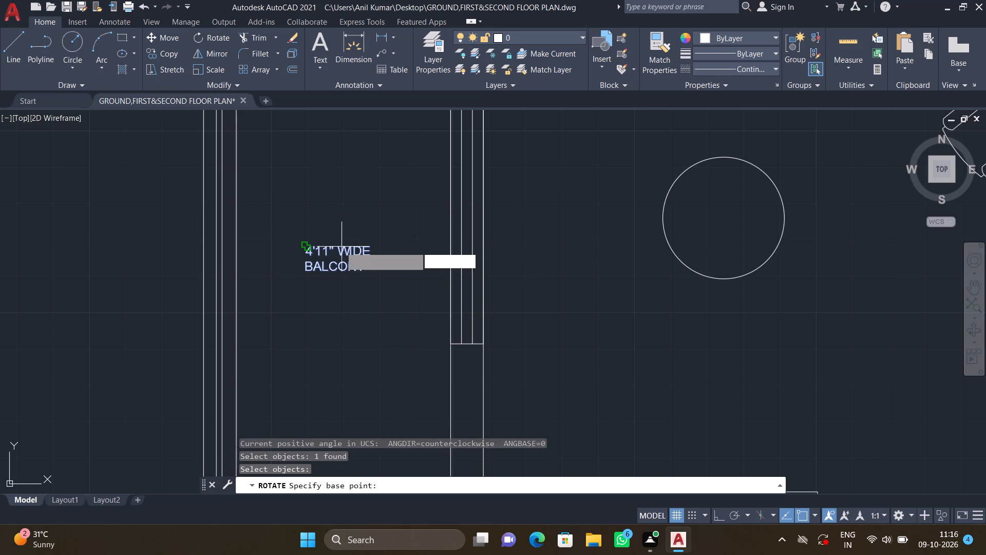
{"action": "scroll", "coordinate": [309, 250], "scroll_direction": "up", "scroll_amount": 1}
{"action": "left_click", "coordinate": [308, 244]}
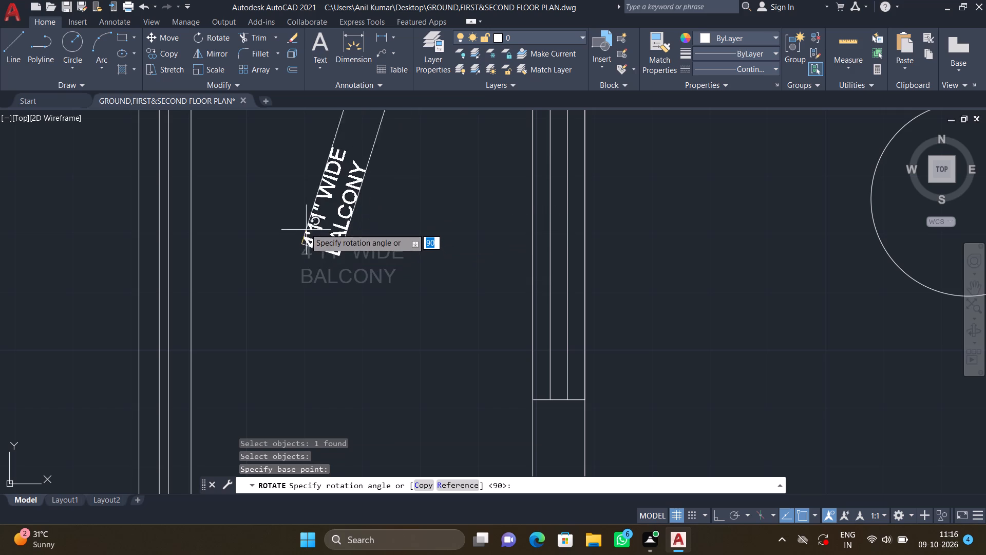
{"action": "key", "text": "F8"}
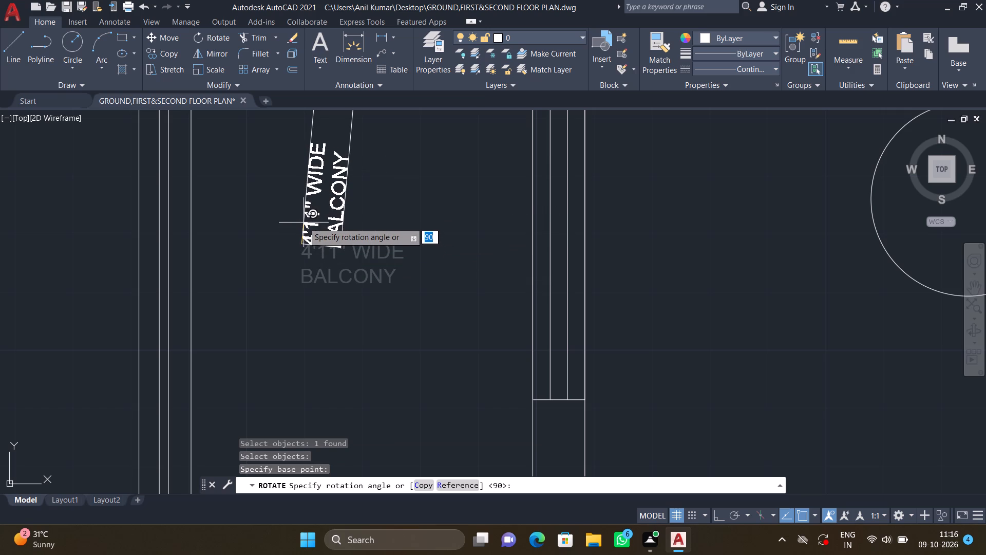
{"action": "left_click", "coordinate": [304, 223]}
Move the vertical balcony label by its lower-left corner slightly east to the middle of the balcony's width, with Ortho off.
{"action": "scroll", "coordinate": [337, 218], "scroll_direction": "down", "scroll_amount": 2}
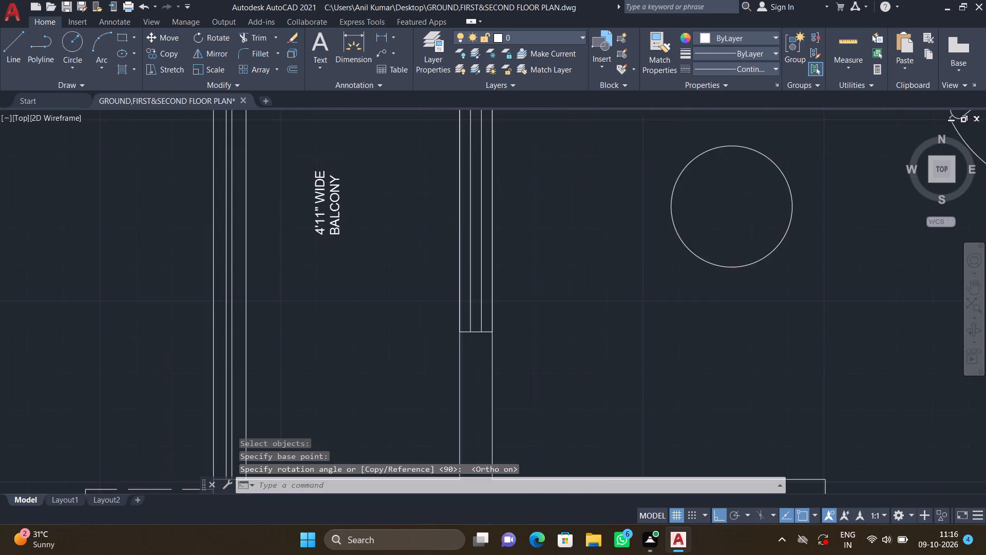
{"action": "middle_click_drag", "start_coordinate": [343, 220], "coordinate": [344, 267]}
{"action": "scroll", "coordinate": [352, 248], "scroll_direction": "up", "scroll_amount": 1}
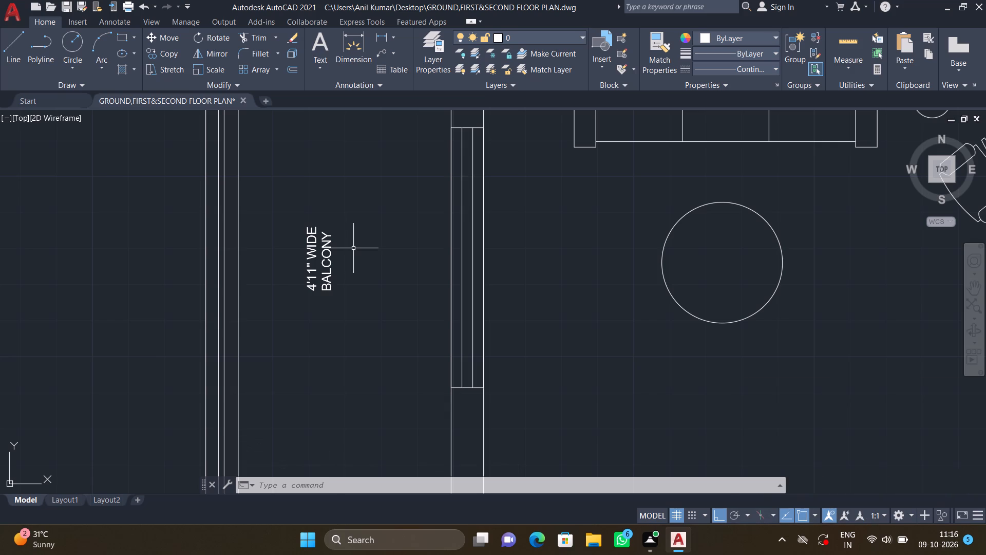
{"action": "scroll", "coordinate": [353, 250], "scroll_direction": "down", "scroll_amount": 2}
{"action": "middle_click_drag", "start_coordinate": [346, 277], "coordinate": [314, 256]}
{"action": "scroll", "coordinate": [327, 257], "scroll_direction": "up", "scroll_amount": 1}
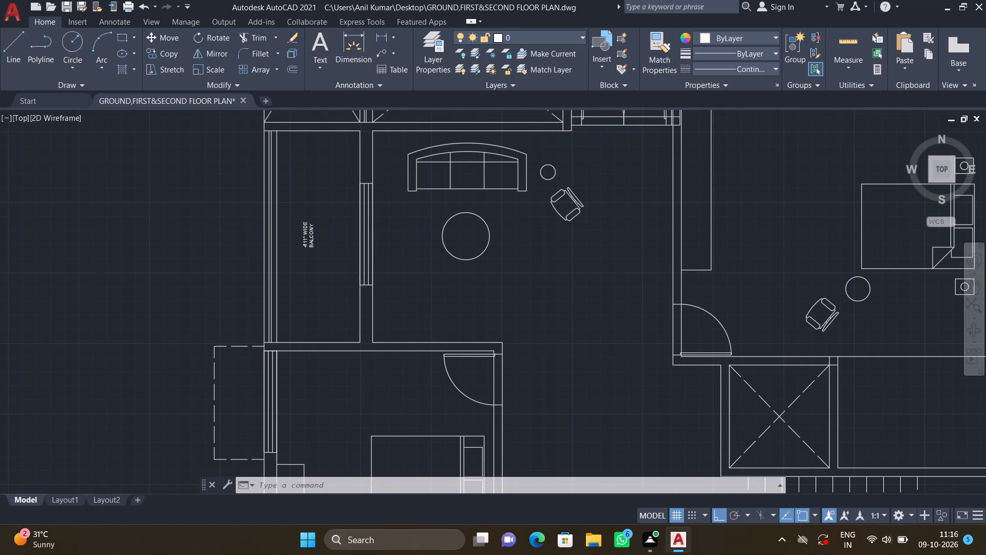
{"action": "key", "text": "m"}
{"action": "key", "text": "Return"}
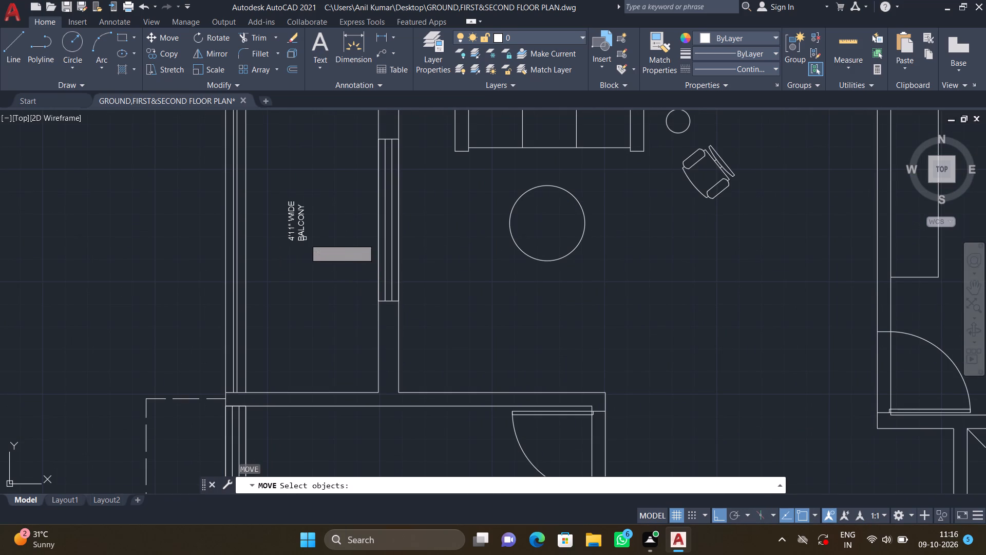
{"action": "double_click", "coordinate": [303, 237]}
{"action": "key", "text": "Return"}
{"action": "scroll", "coordinate": [291, 258], "scroll_direction": "up", "scroll_amount": 1}
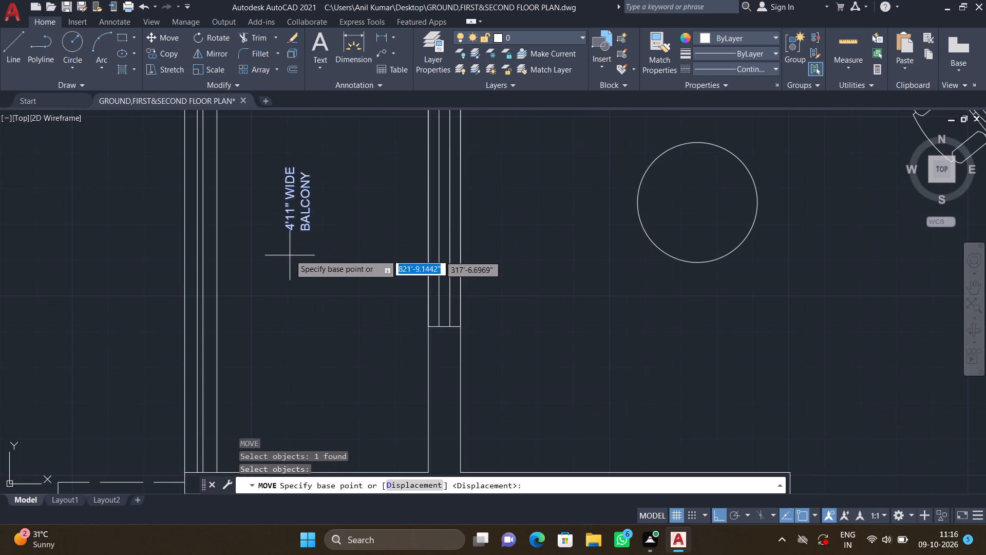
{"action": "left_click", "coordinate": [290, 230]}
{"action": "scroll", "coordinate": [309, 250], "scroll_direction": "down", "scroll_amount": 1}
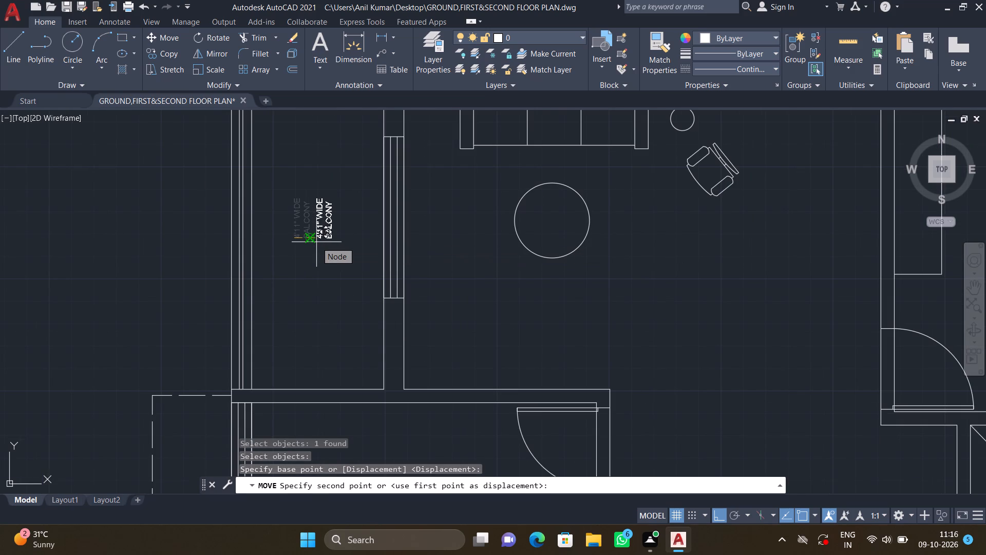
{"action": "key", "text": "F8"}
{"action": "scroll", "coordinate": [314, 226], "scroll_direction": "down", "scroll_amount": 1}
{"action": "middle_click_drag", "start_coordinate": [308, 236], "coordinate": [309, 277]}
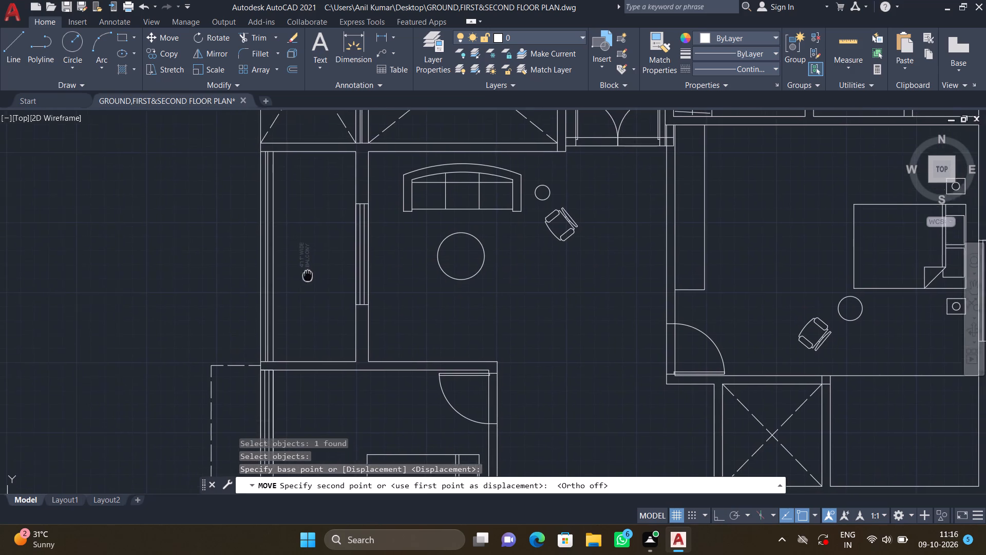
{"action": "scroll", "coordinate": [309, 270], "scroll_direction": "up", "scroll_amount": 1}
{"action": "left_click", "coordinate": [312, 261]}
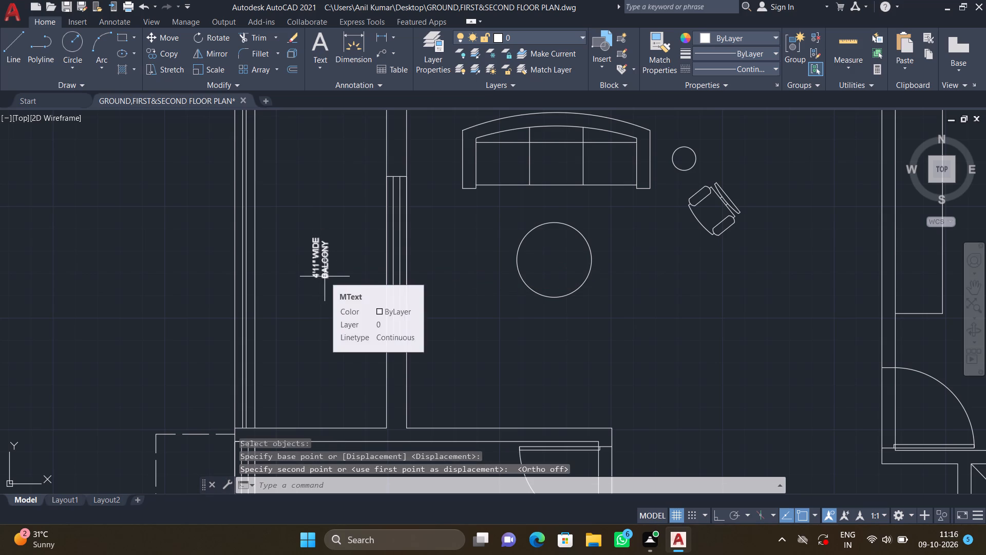
Add a two-line multiline text label "FAMILY LOUNGE" / "17'9"*12'6"" below the round table in the sofa room, keeping the text.
{"action": "scroll", "coordinate": [347, 282], "scroll_direction": "down", "scroll_amount": 1}
{"action": "middle_click_drag", "start_coordinate": [370, 303], "coordinate": [271, 304]}
{"action": "middle_click_drag", "start_coordinate": [359, 324], "coordinate": [303, 308]}
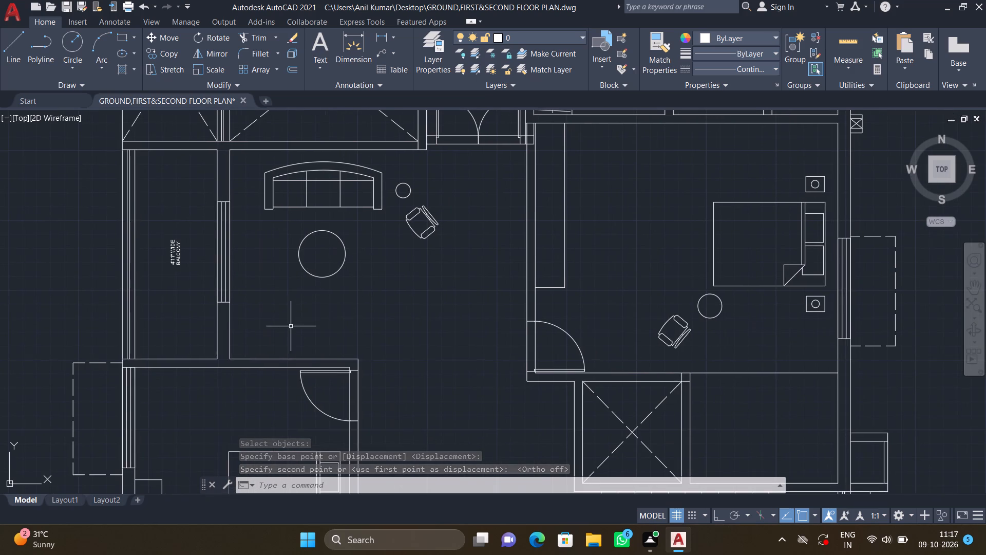
{"action": "scroll", "coordinate": [339, 293], "scroll_direction": "up", "scroll_amount": 1}
{"action": "type", "text": "MT"}
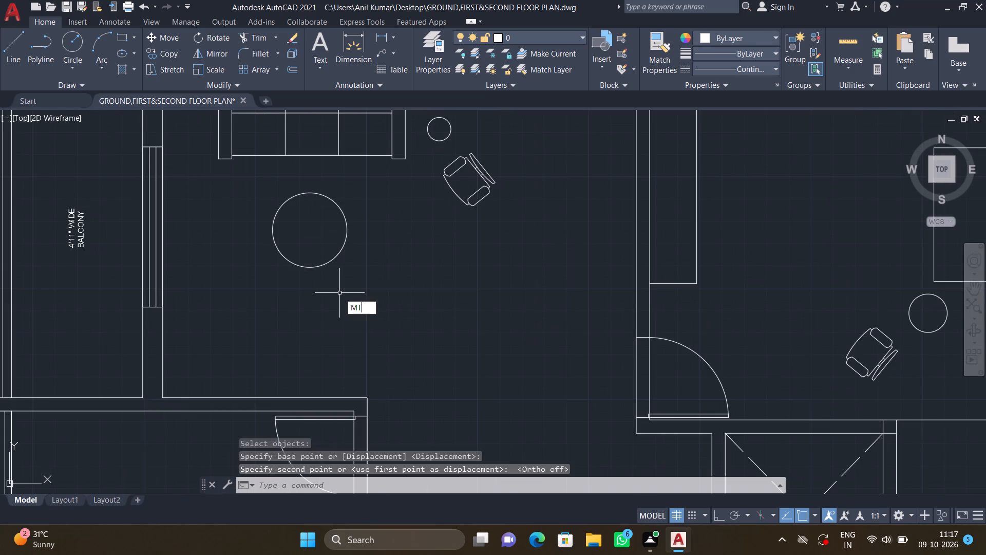
{"action": "key", "text": "Return"}
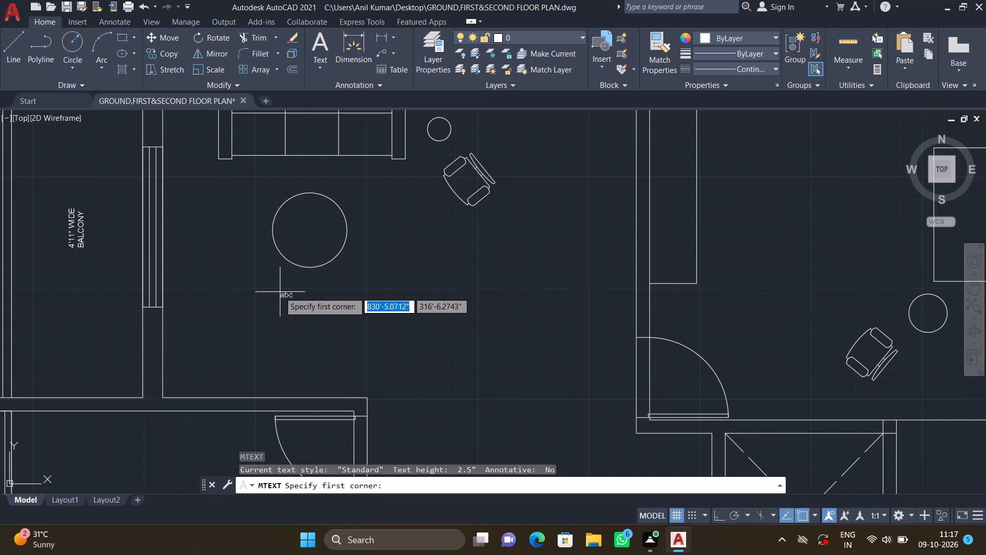
{"action": "left_click", "coordinate": [265, 300]}
{"action": "left_click", "coordinate": [424, 353]}
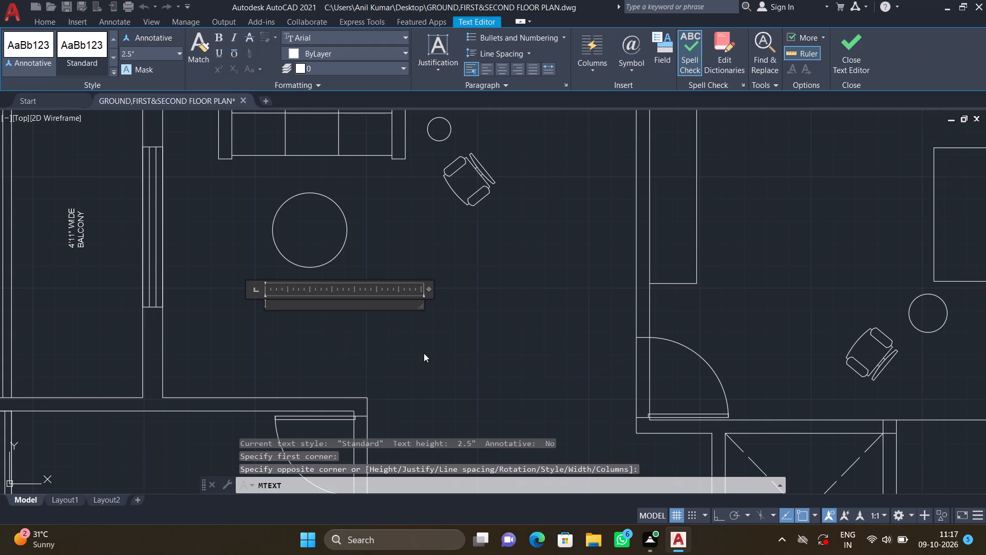
{"action": "type", "text": "FAMILY"}
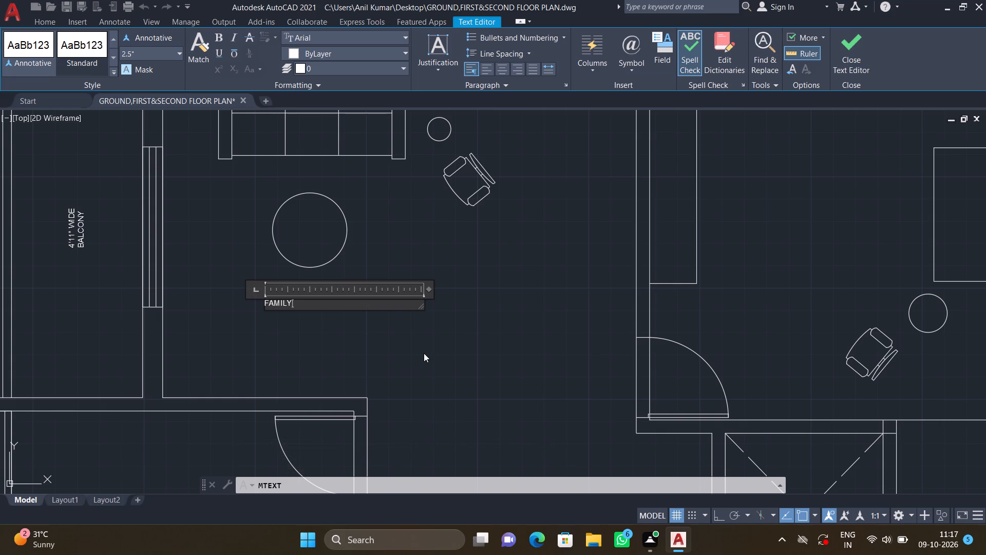
{"action": "key", "text": "space"}
{"action": "type", "text": "LO"}
{"action": "type", "text": "UNGE"}
{"action": "key", "text": "Return"}
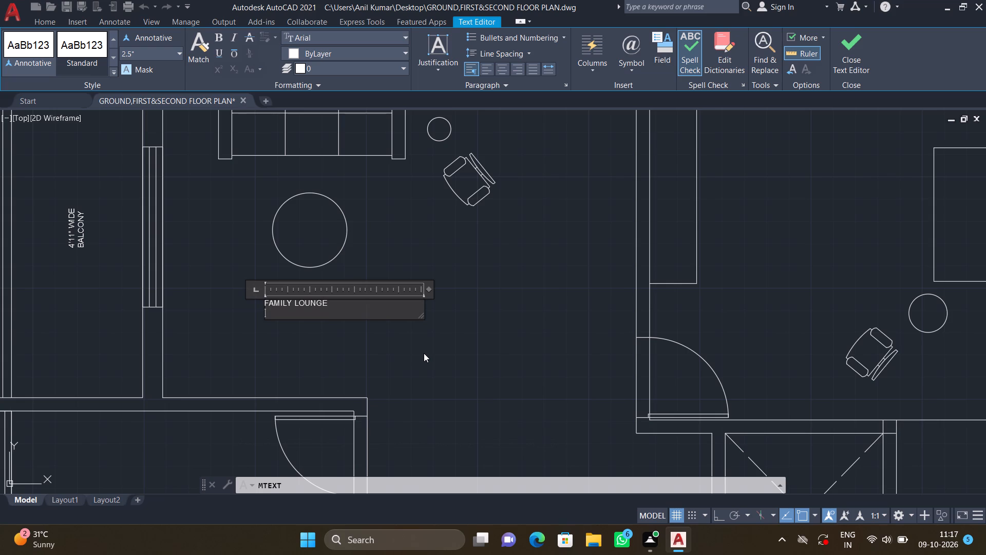
{"action": "type", "text": "17'"}
{"action": "type", "text": "9\""}
{"action": "key", "text": "asterisk"}
{"action": "type", "text": "12'"}
{"action": "key", "text": "6"}
{"action": "key", "text": "shift+quotedbl"}
{"action": "key", "text": "Return"}
{"action": "key", "text": "Escape"}
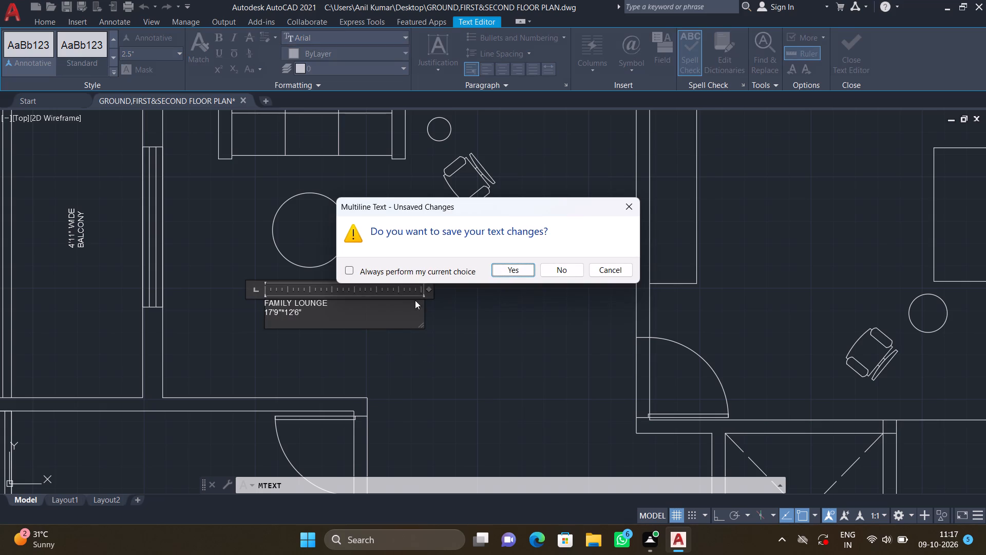
{"action": "left_click", "coordinate": [504, 268]}
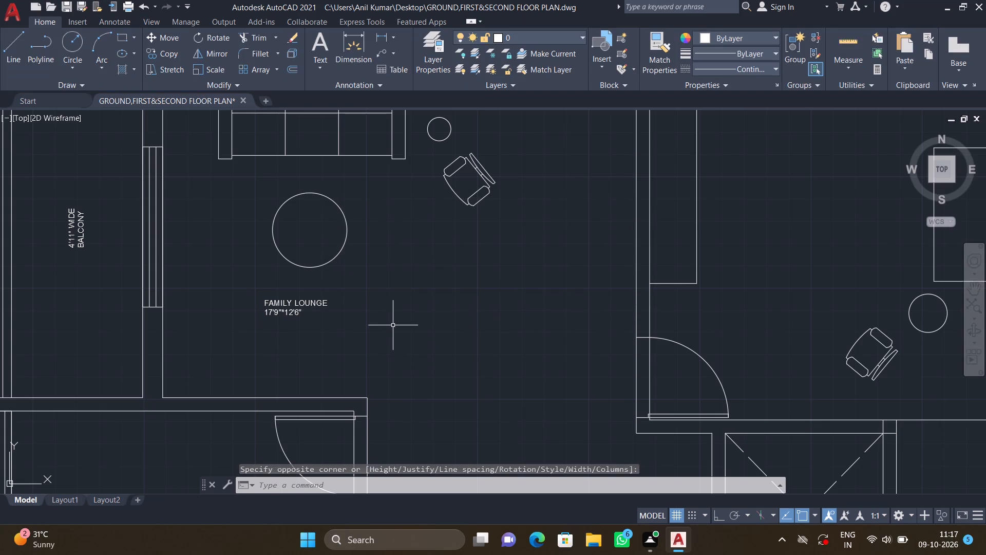
Move the FAMILY LOUNGE label by its upper-left corner about 1'-5" straight east.
{"action": "key", "text": "m"}
{"action": "key", "text": "Return"}
{"action": "left_click", "coordinate": [318, 303]}
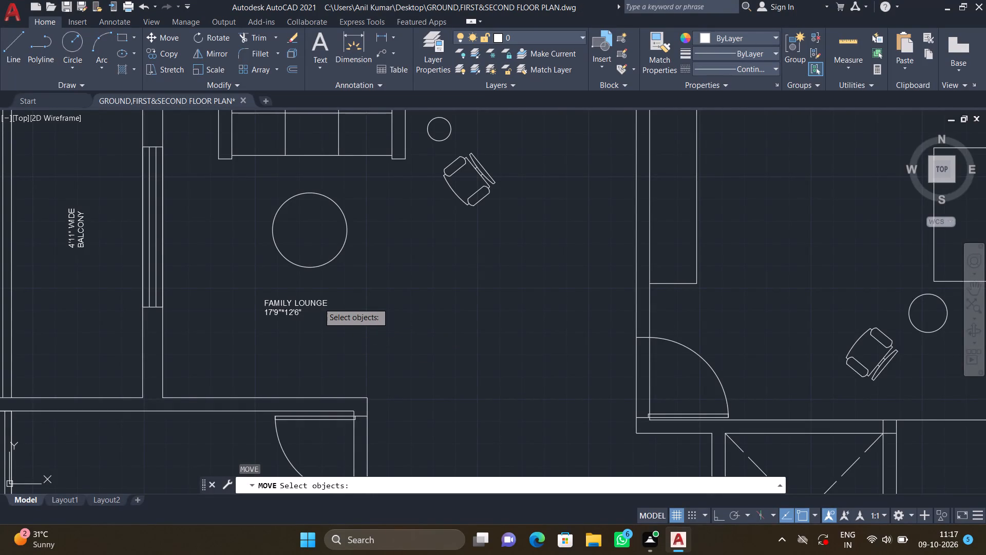
{"action": "key", "text": "Return"}
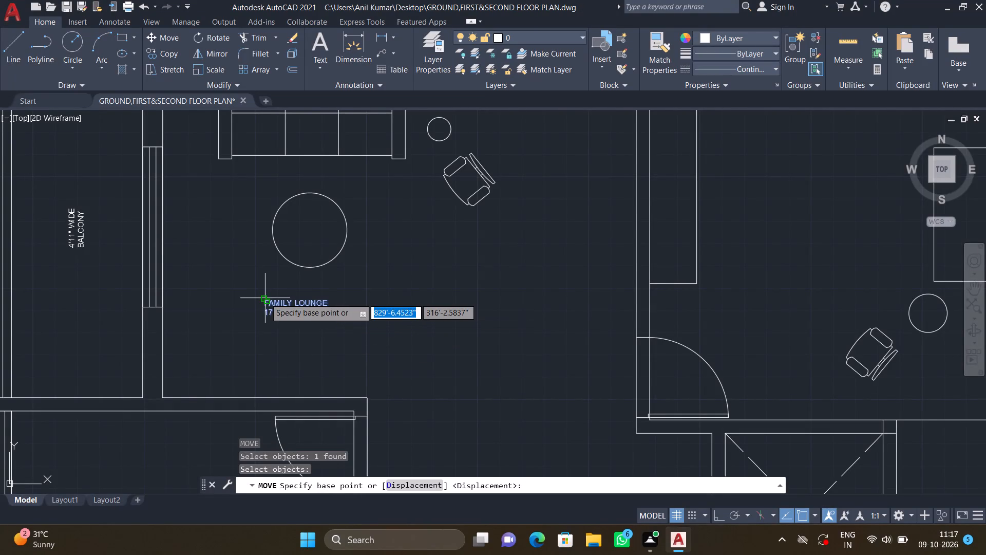
{"action": "scroll", "coordinate": [265, 298], "scroll_direction": "up", "scroll_amount": 2}
{"action": "left_click", "coordinate": [265, 298]}
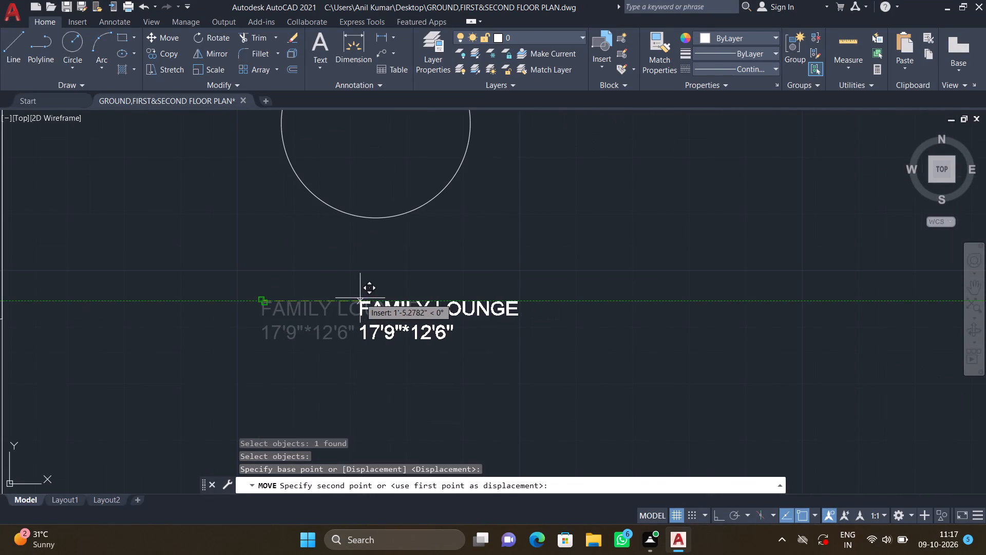
{"action": "left_click", "coordinate": [360, 298]}
Add a two-line multiline text label "BEDROOM-03" / "12'10"*13'5"" above the bed in the western bedroom south of the lounge, keeping the text.
{"action": "scroll", "coordinate": [408, 334], "scroll_direction": "down", "scroll_amount": 4}
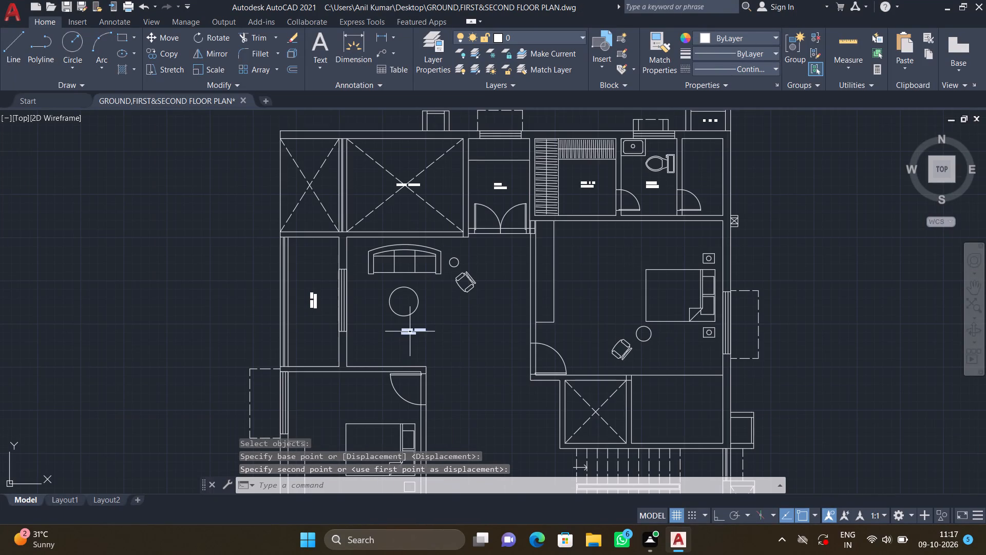
{"action": "middle_click_drag", "start_coordinate": [396, 330], "coordinate": [371, 254]}
{"action": "scroll", "coordinate": [369, 269], "scroll_direction": "down", "scroll_amount": 1}
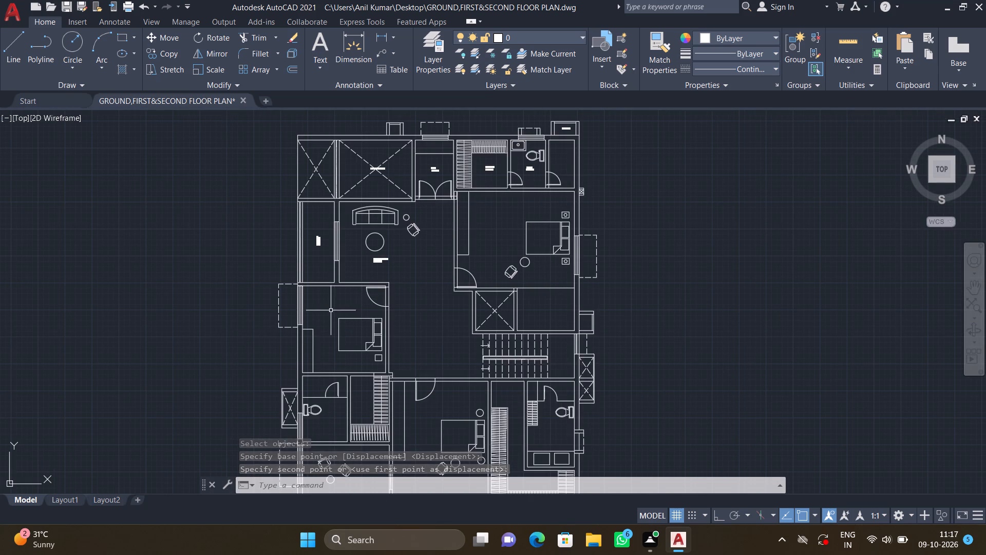
{"action": "scroll", "coordinate": [318, 312], "scroll_direction": "up", "scroll_amount": 1}
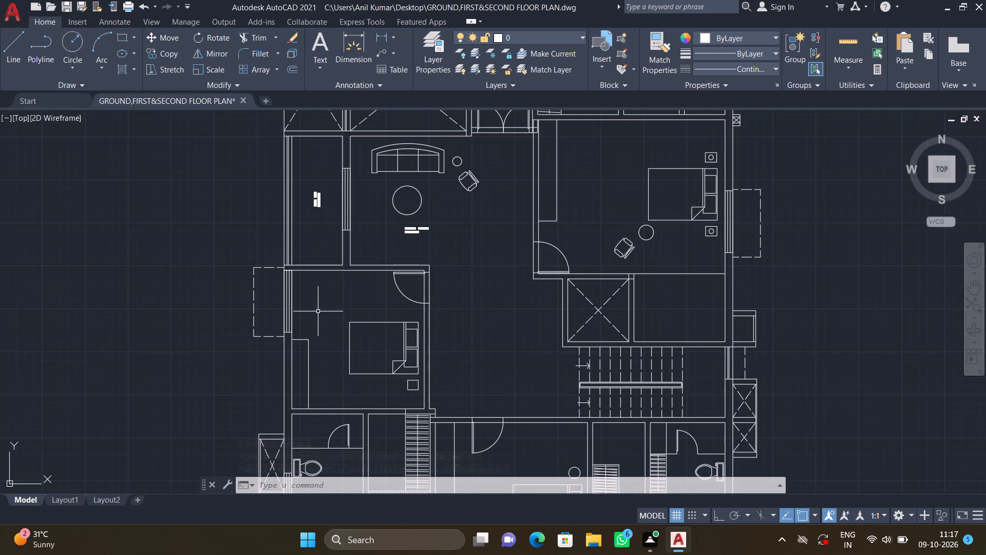
{"action": "type", "text": "MT"}
{"action": "key", "text": "Return"}
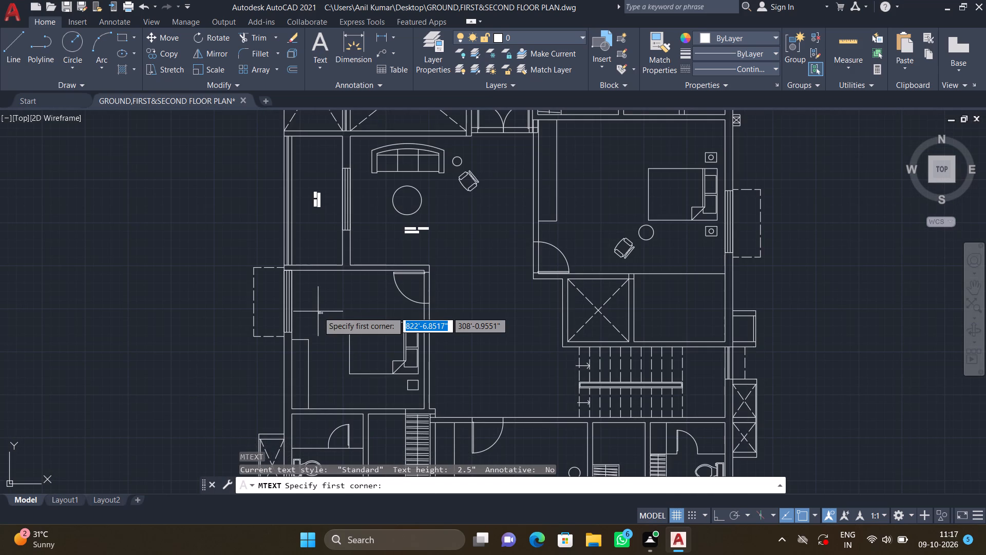
{"action": "scroll", "coordinate": [319, 284], "scroll_direction": "up", "scroll_amount": 1}
{"action": "left_click", "coordinate": [303, 276]}
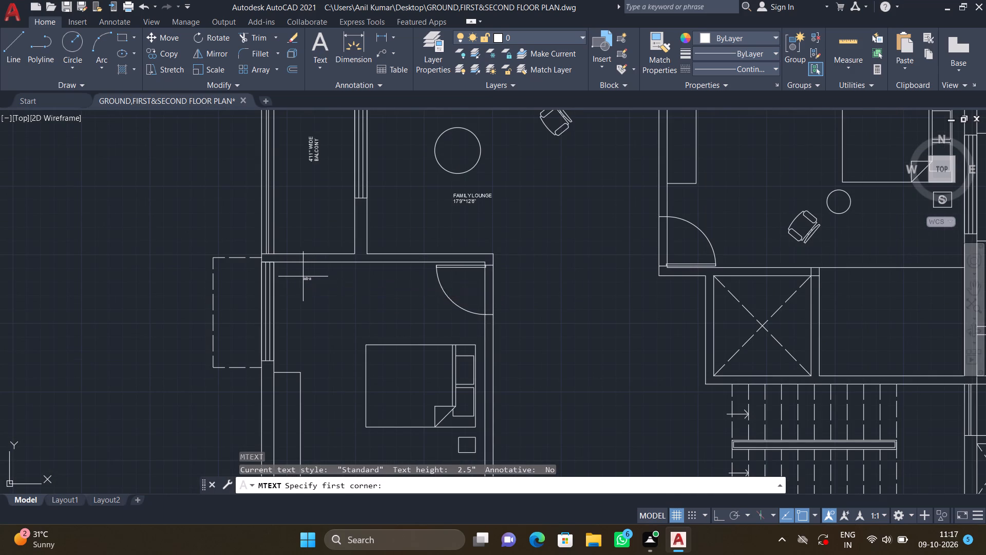
{"action": "scroll", "coordinate": [385, 319], "scroll_direction": "up", "scroll_amount": 1}
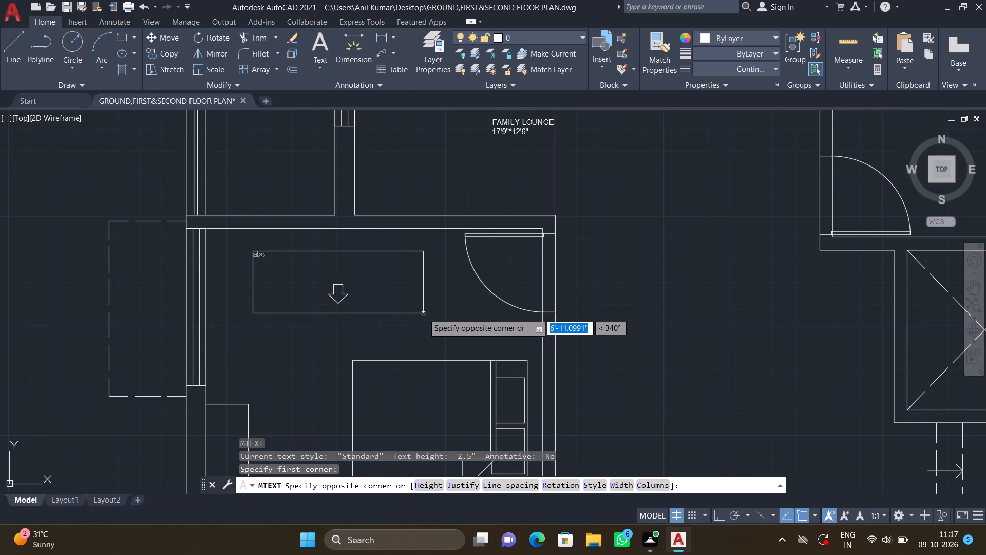
{"action": "left_click", "coordinate": [423, 313]}
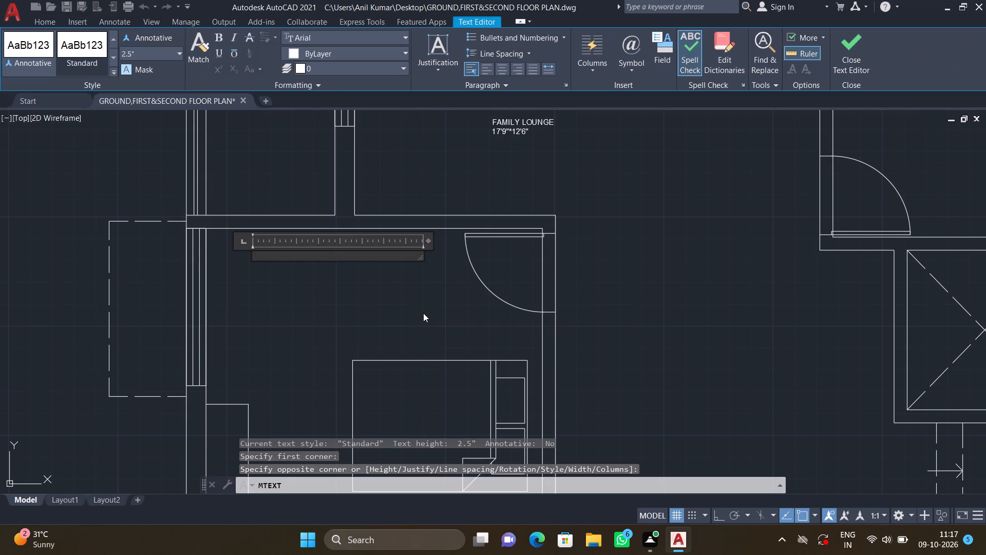
{"action": "type", "text": "BEDROOM"}
{"action": "key", "text": "minus"}
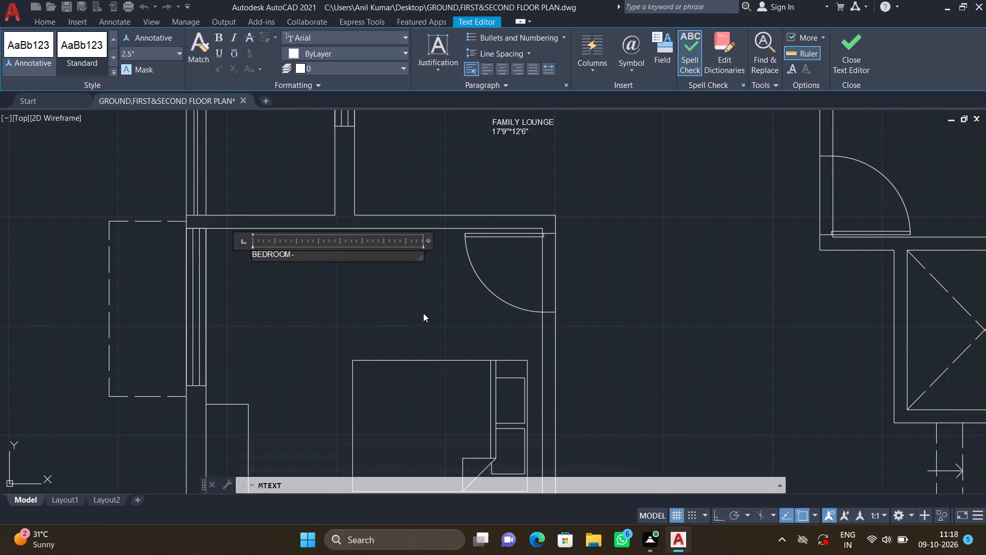
{"action": "type", "text": "03"}
{"action": "key", "text": "Return"}
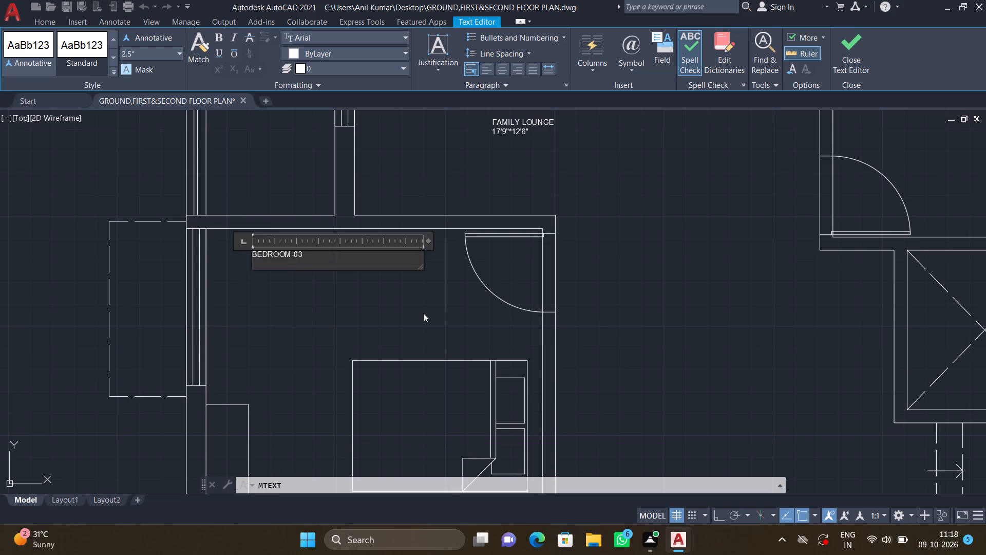
{"action": "type", "text": "12'"}
{"action": "type", "text": "10\""}
{"action": "key", "text": "asterisk"}
{"action": "type", "text": "13'"}
{"action": "type", "text": "5\""}
{"action": "key", "text": "Return"}
{"action": "key", "text": "Escape"}
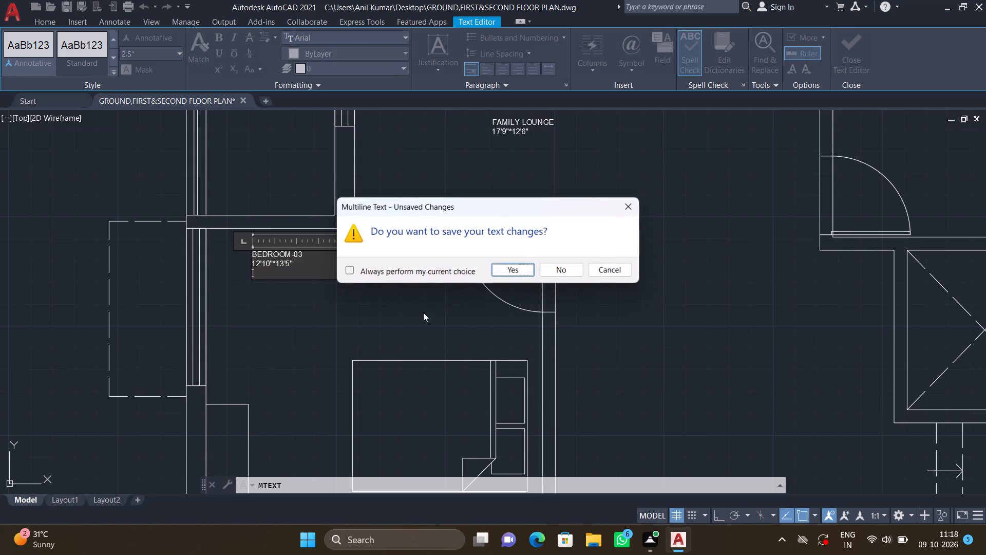
{"action": "left_click", "coordinate": [514, 270]}
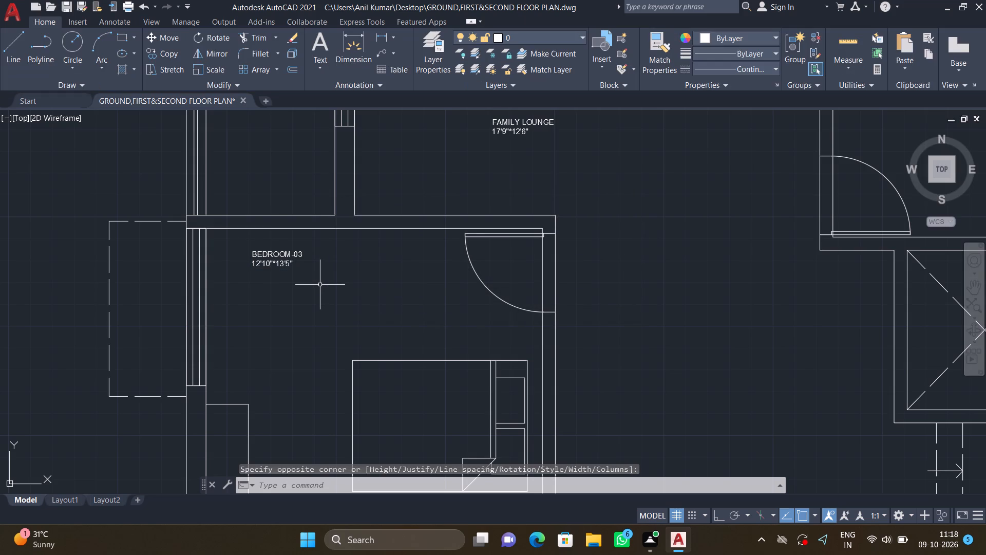
Move the BEDROOM-03 label by its upper-left corner slightly south, keeping it in the open floor above the bed.
{"action": "key", "text": "m"}
{"action": "key", "text": "Return"}
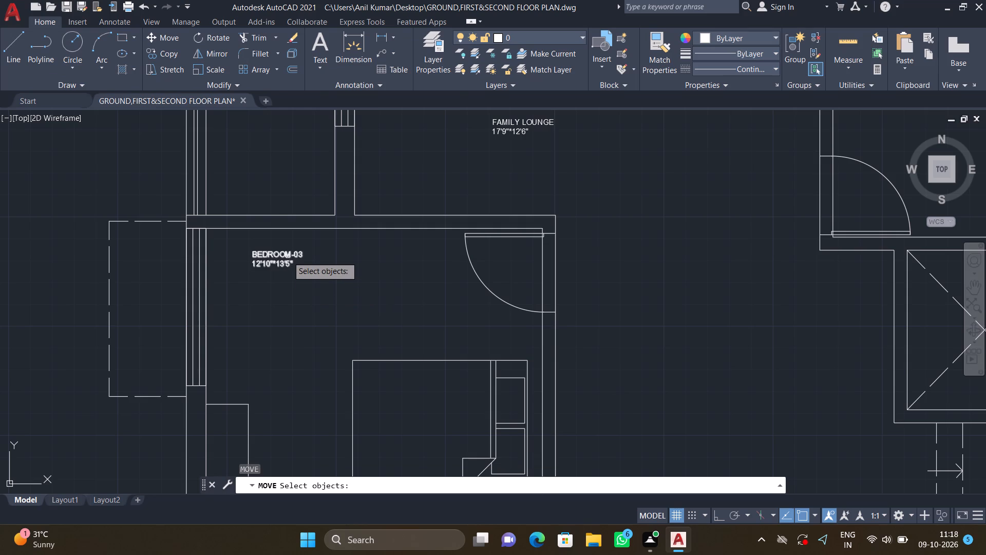
{"action": "left_click", "coordinate": [288, 256]}
{"action": "key", "text": "Return"}
{"action": "scroll", "coordinate": [256, 252], "scroll_direction": "up", "scroll_amount": 2}
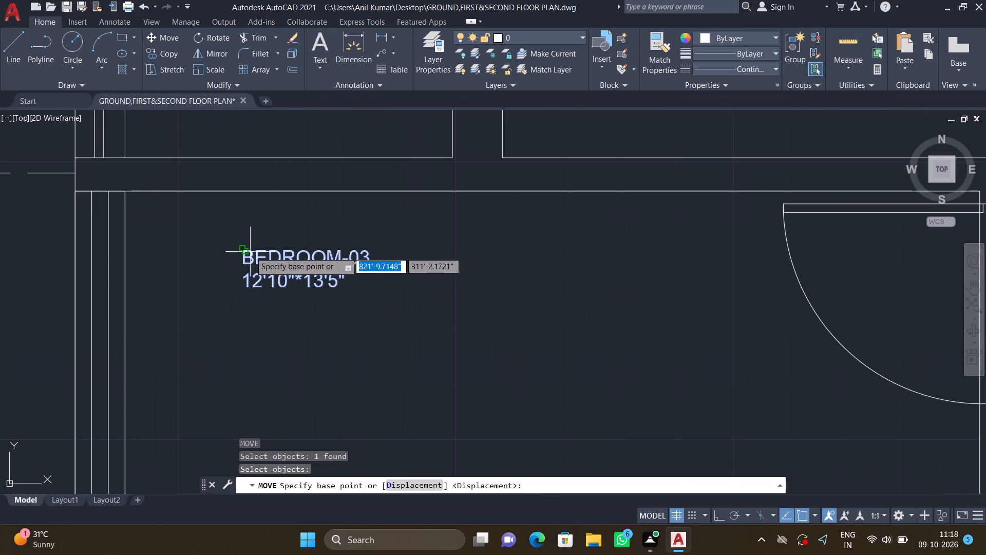
{"action": "left_click", "coordinate": [245, 248]}
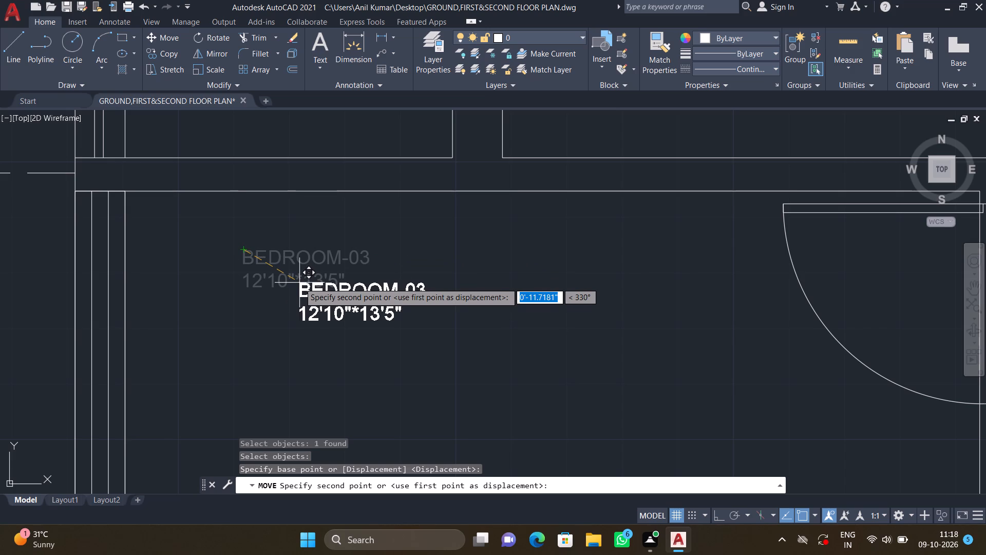
{"action": "scroll", "coordinate": [306, 283], "scroll_direction": "down", "scroll_amount": 1}
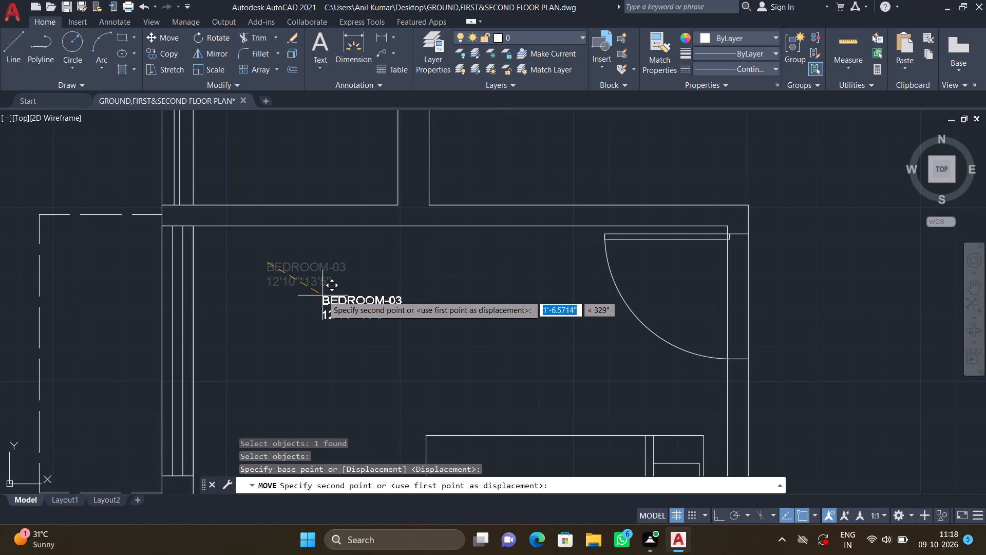
{"action": "left_click", "coordinate": [273, 282]}
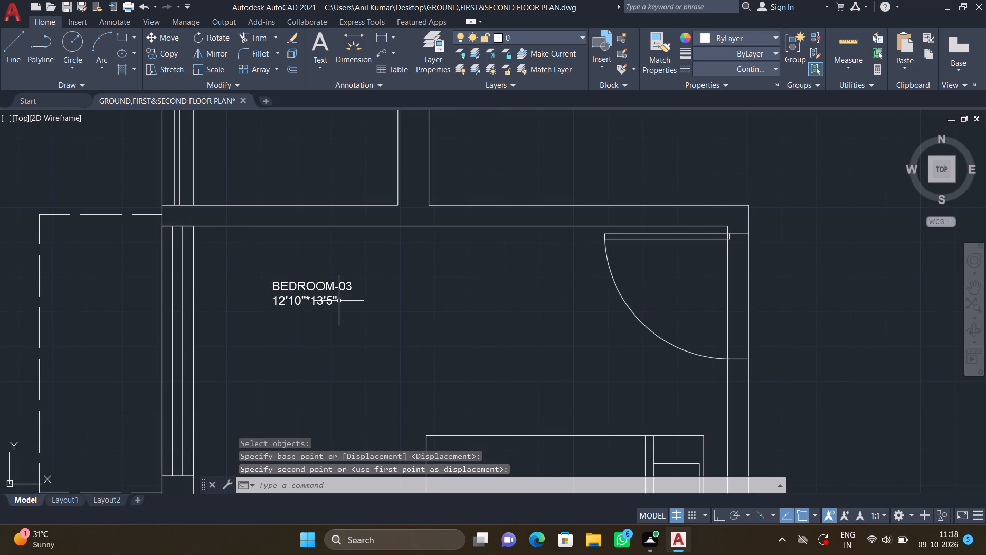
Add a two-line multiline text label "LOBBY" / "11'10"*13'5"" in the open space between Bedroom-03 and the staircase, keeping the text.
{"action": "scroll", "coordinate": [340, 304], "scroll_direction": "down", "scroll_amount": 3}
{"action": "middle_click_drag", "start_coordinate": [374, 311], "coordinate": [278, 284]}
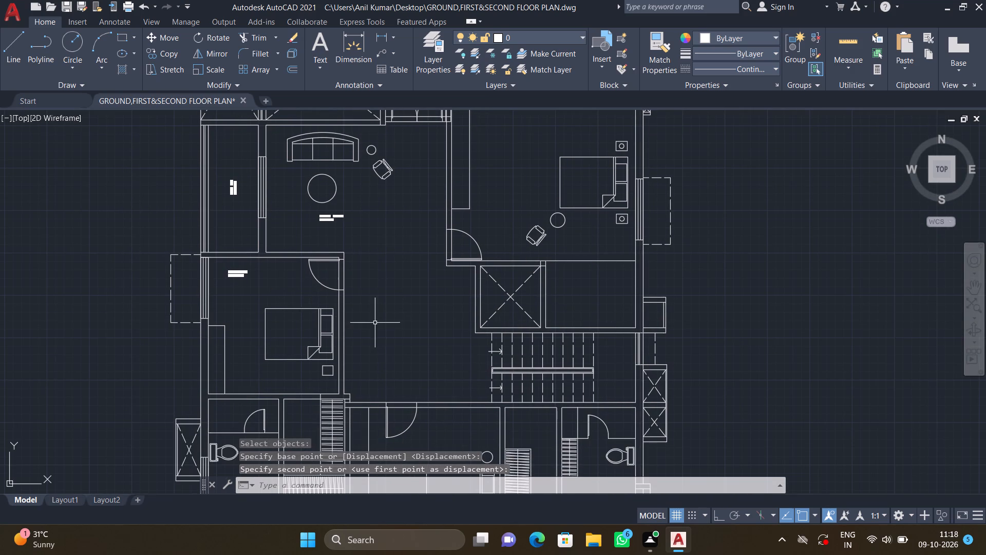
{"action": "scroll", "coordinate": [410, 331], "scroll_direction": "up", "scroll_amount": 1}
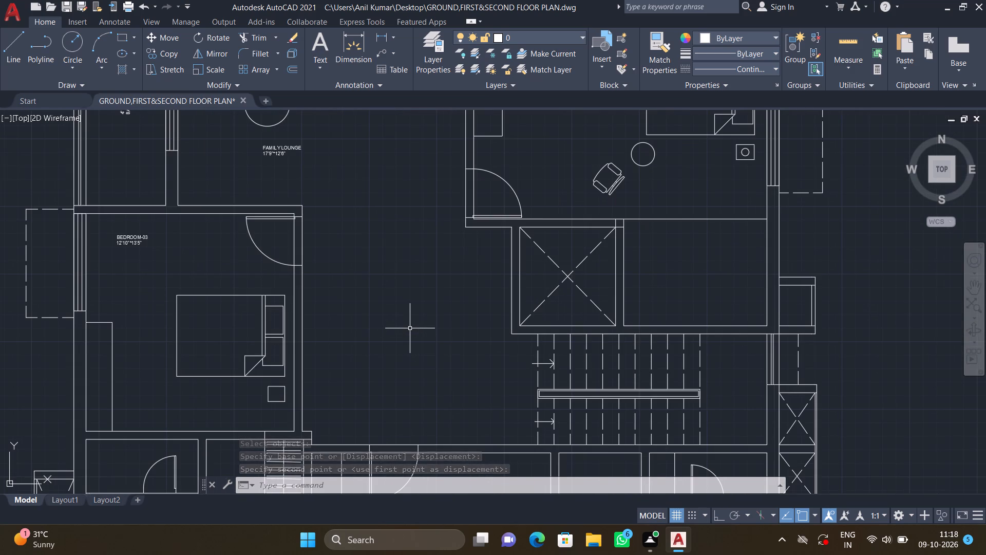
{"action": "type", "text": "MT"}
{"action": "key", "text": "Return"}
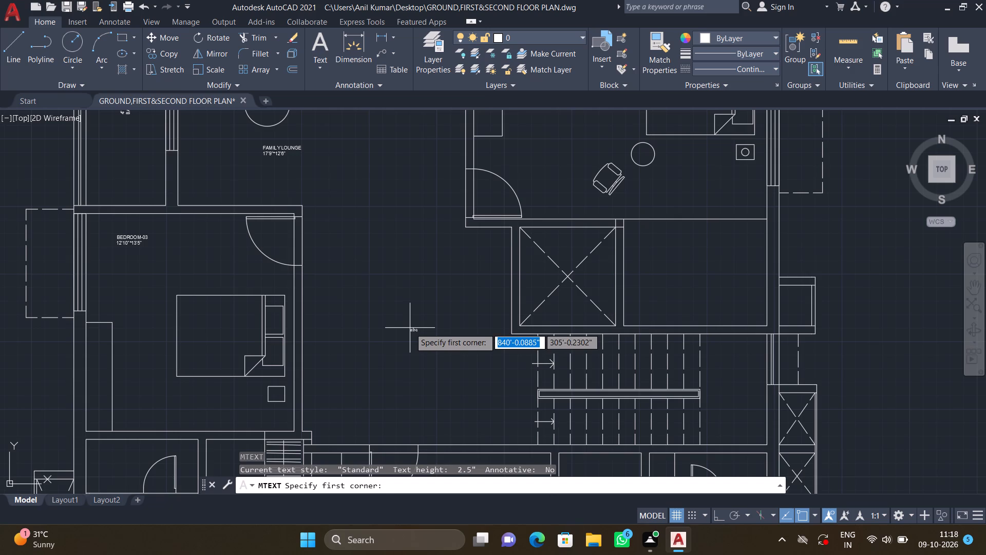
{"action": "left_click", "coordinate": [350, 301]}
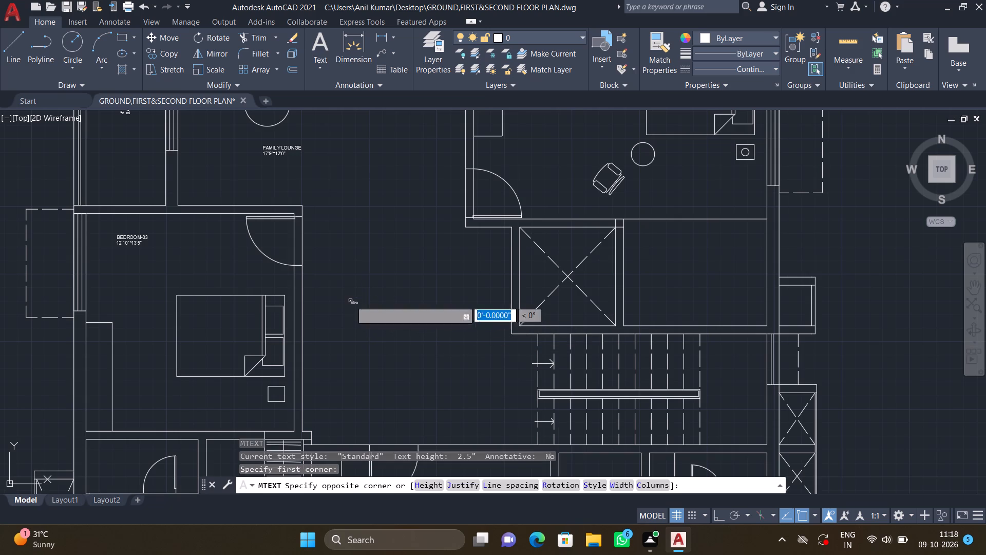
{"action": "double_click", "coordinate": [456, 359]}
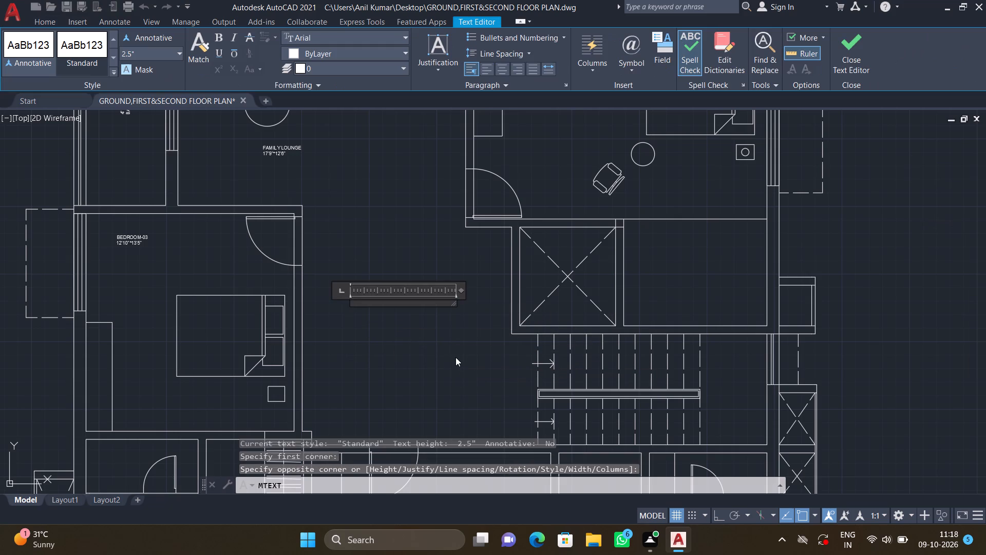
{"action": "type", "text": "LOBBY"}
{"action": "key", "text": "Return"}
{"action": "scroll", "coordinate": [448, 352], "scroll_direction": "up", "scroll_amount": 2}
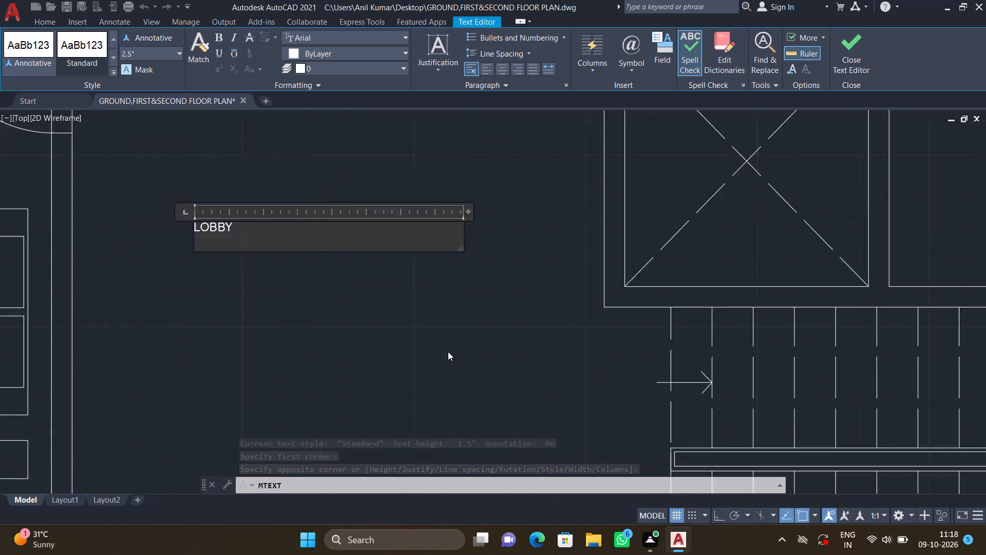
{"action": "scroll", "coordinate": [448, 351], "scroll_direction": "up", "scroll_amount": 1}
{"action": "middle_click_drag", "start_coordinate": [447, 350], "coordinate": [524, 398]}
{"action": "scroll", "coordinate": [520, 396], "scroll_direction": "down", "scroll_amount": 2}
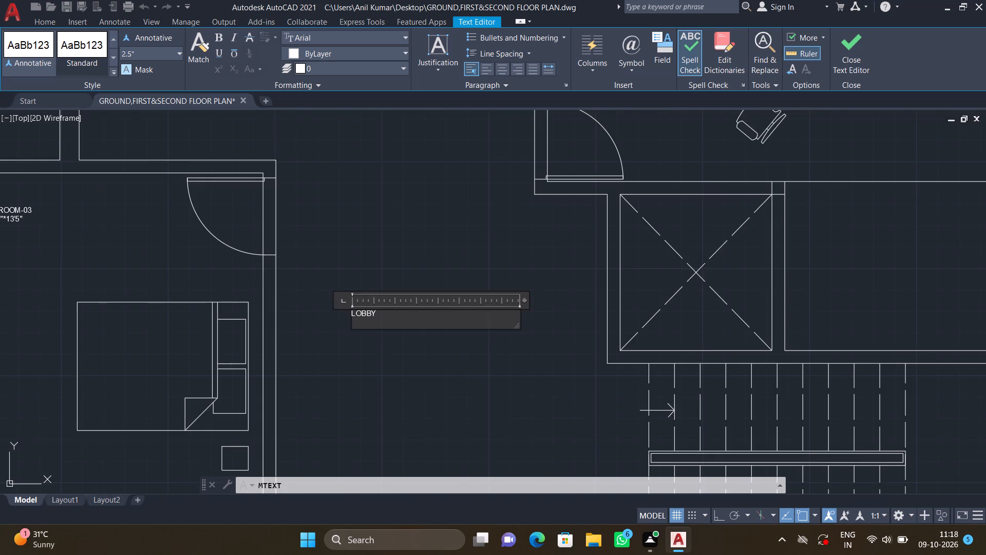
{"action": "scroll", "coordinate": [369, 324], "scroll_direction": "up", "scroll_amount": 2}
{"action": "type", "text": "11;"}
{"action": "key", "text": "BackSpace"}
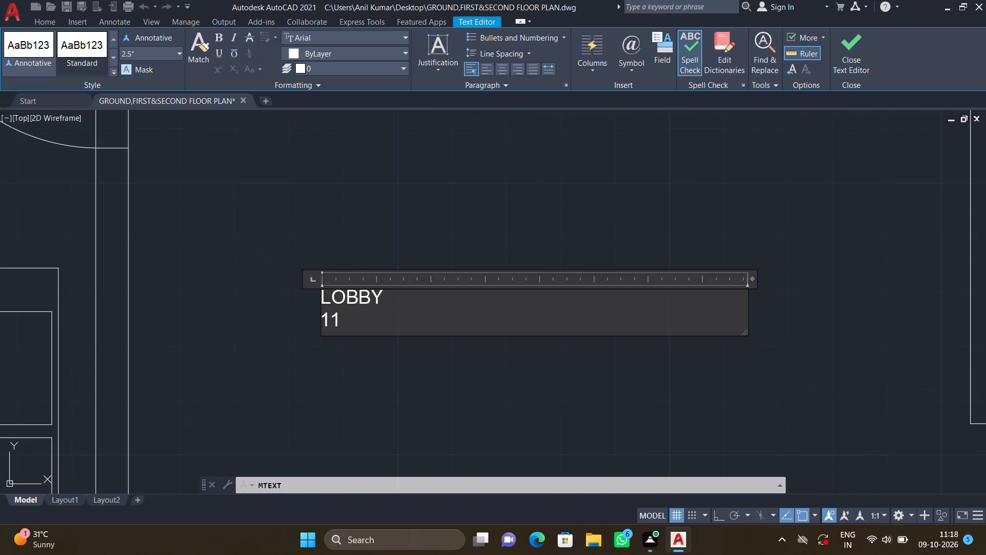
{"action": "key", "text": "apostrophe"}
{"action": "type", "text": "10\""}
{"action": "key", "text": "asterisk"}
{"action": "type", "text": "13'"}
{"action": "type", "text": "5\""}
{"action": "key", "text": "Return"}
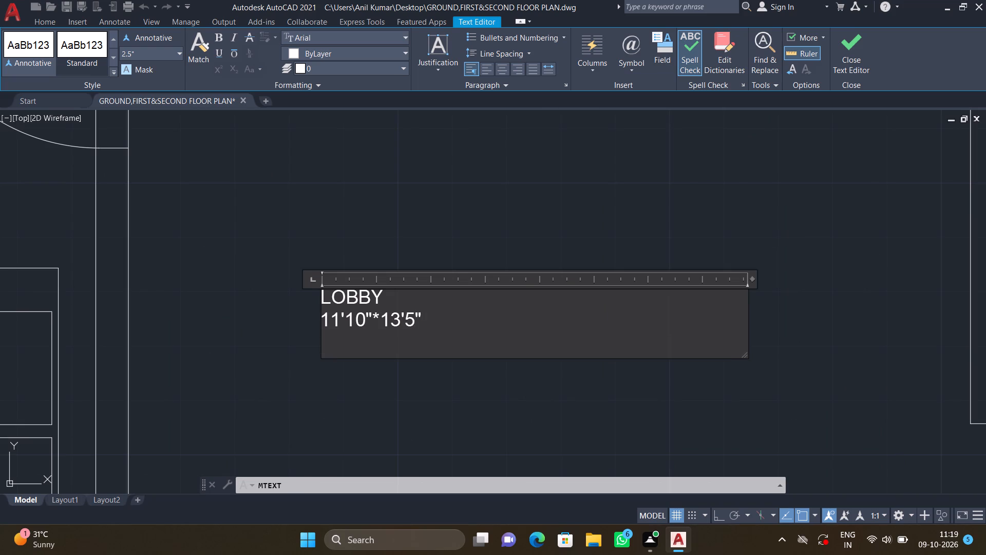
{"action": "key", "text": "Escape"}
{"action": "left_click", "coordinate": [518, 271]}
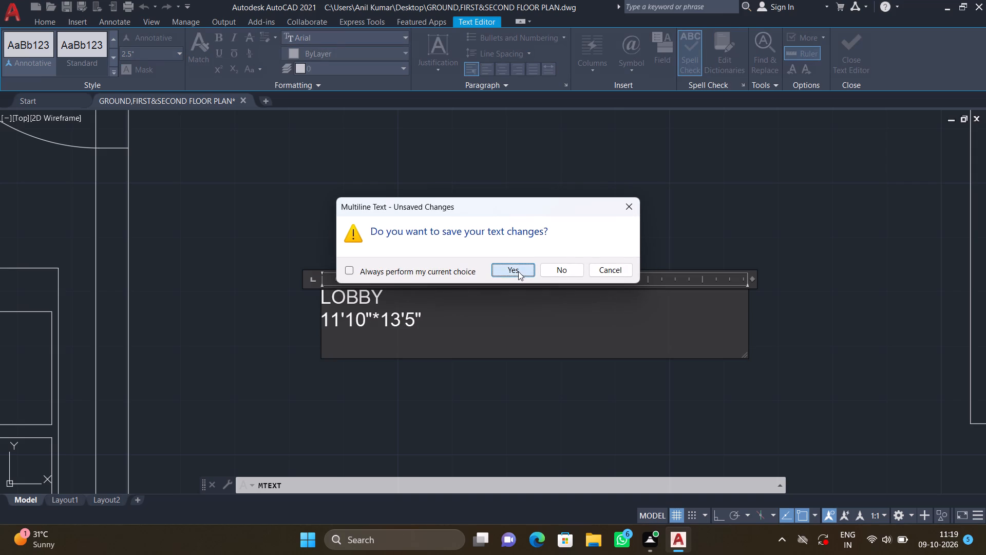
Move the LOBBY label by its upper-left corner east and slightly north to about the middle of the lobby's width.
{"action": "key", "text": "m"}
{"action": "key", "text": "Return"}
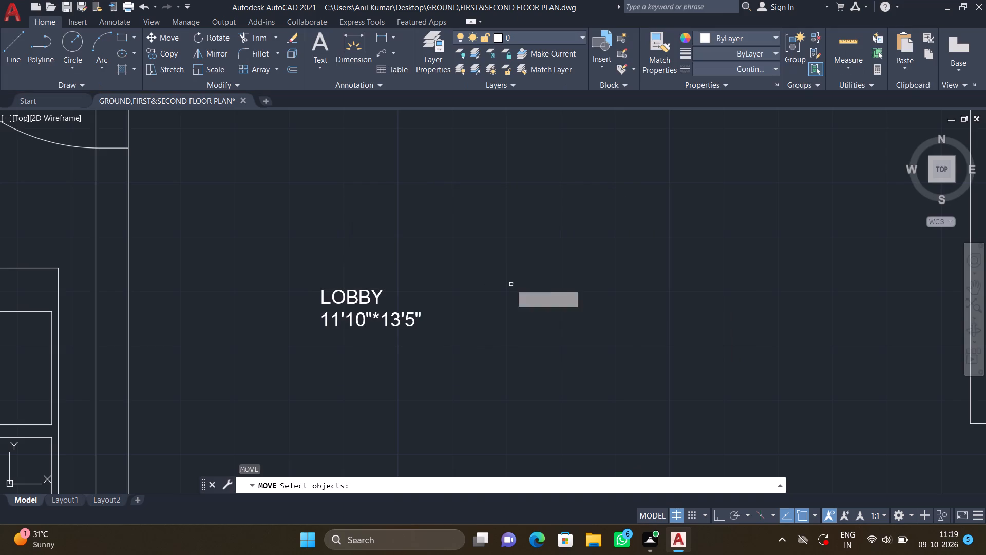
{"action": "double_click", "coordinate": [406, 318]}
{"action": "key", "text": "Return"}
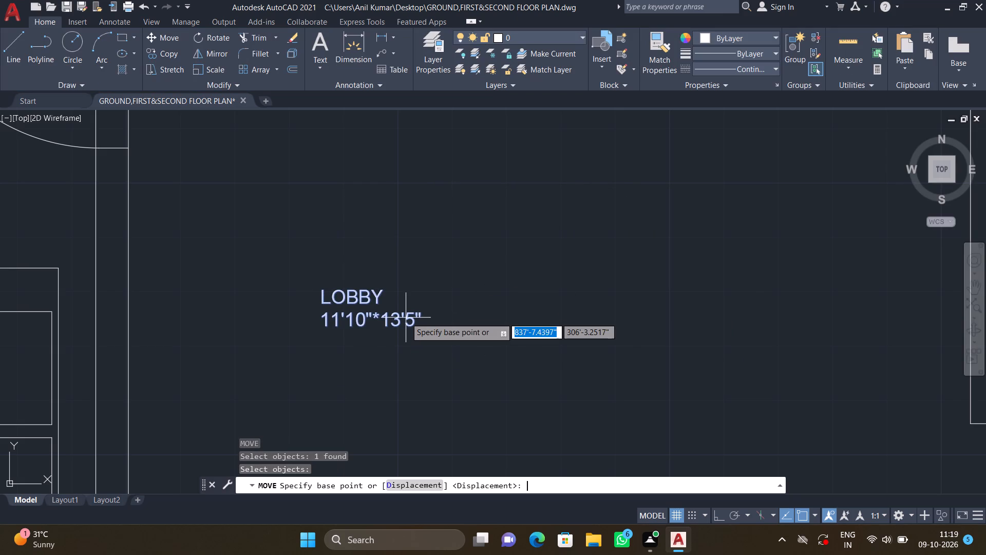
{"action": "left_click", "coordinate": [321, 289]}
{"action": "scroll", "coordinate": [410, 311], "scroll_direction": "down", "scroll_amount": 1}
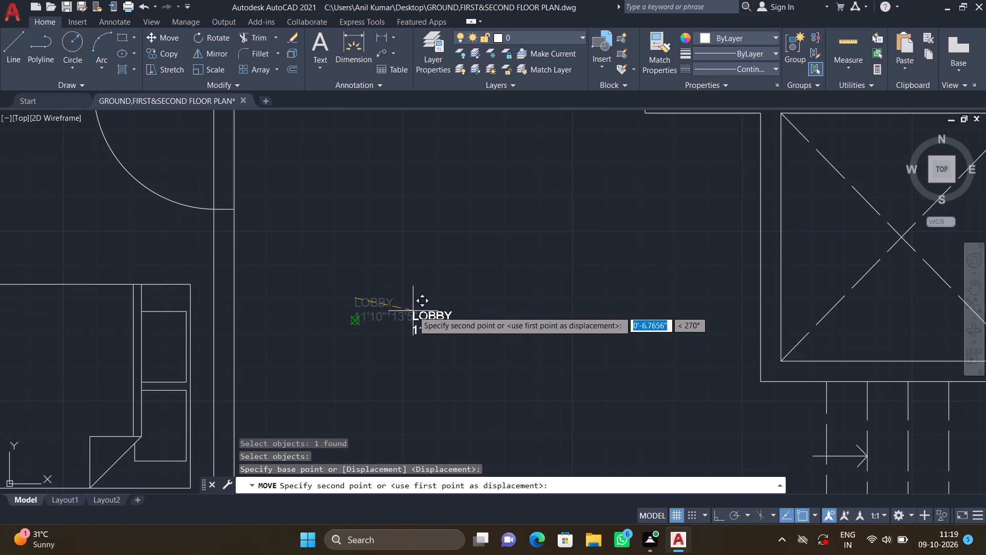
{"action": "double_click", "coordinate": [466, 286]}
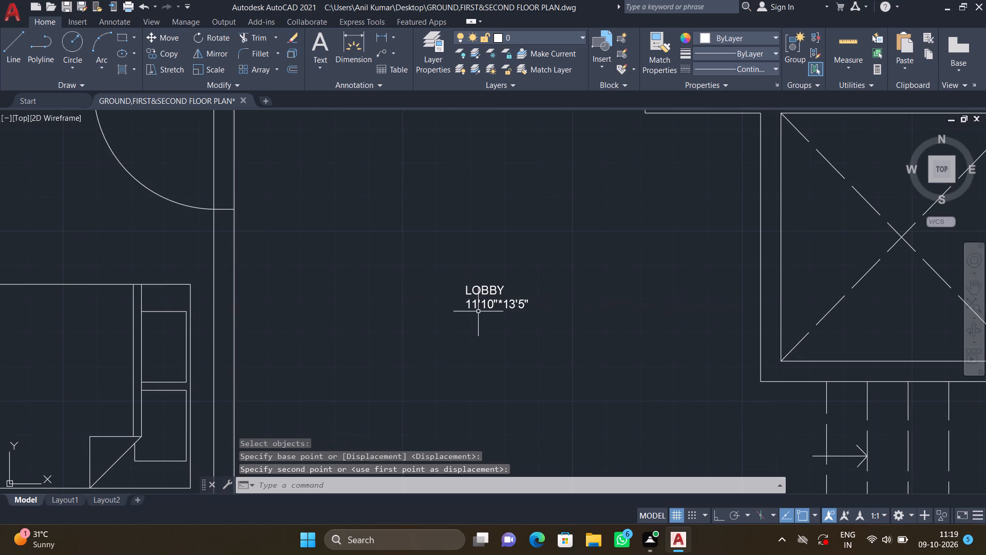
Add a two-line multiline text label "BEDROOM-02" / "18'1"*14'11"" beside the wardrobe in the northeastern bedroom, keeping the text.
{"action": "scroll", "coordinate": [478, 311], "scroll_direction": "down", "scroll_amount": 3}
{"action": "middle_click_drag", "start_coordinate": [540, 307], "coordinate": [537, 306]}
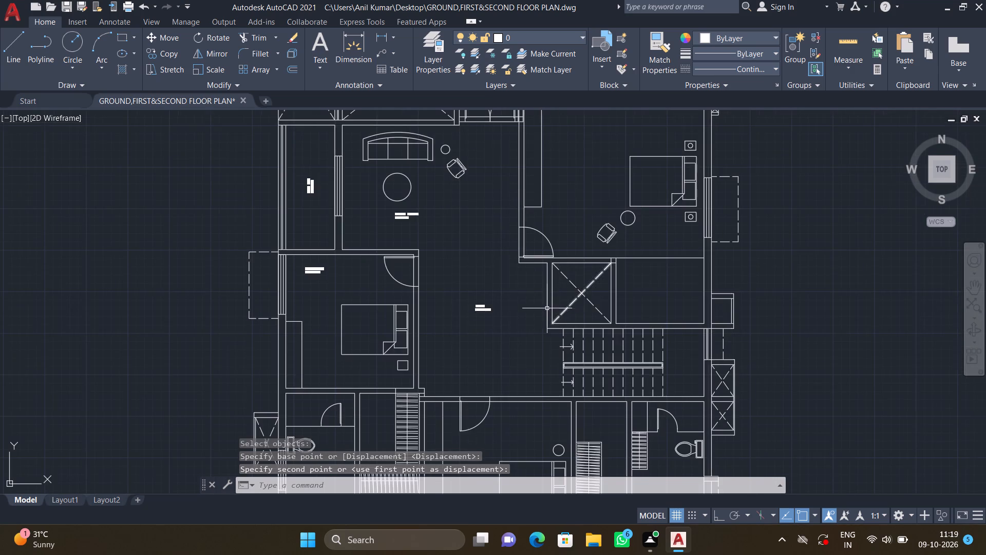
{"action": "middle_click_drag", "start_coordinate": [537, 306], "coordinate": [445, 322]}
{"action": "scroll", "coordinate": [468, 298], "scroll_direction": "down", "scroll_amount": 1}
{"action": "middle_click_drag", "start_coordinate": [487, 227], "coordinate": [444, 265]}
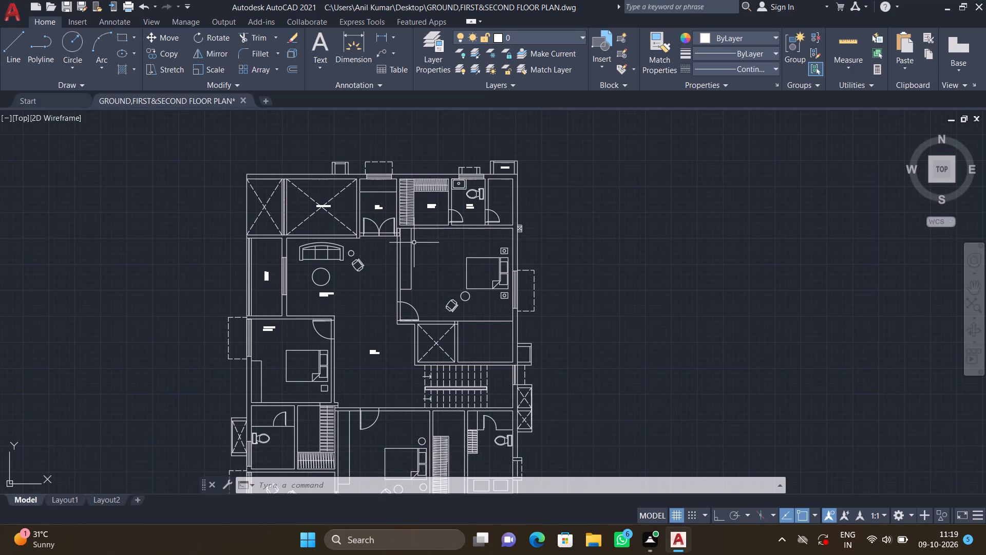
{"action": "scroll", "coordinate": [422, 252], "scroll_direction": "up", "scroll_amount": 1}
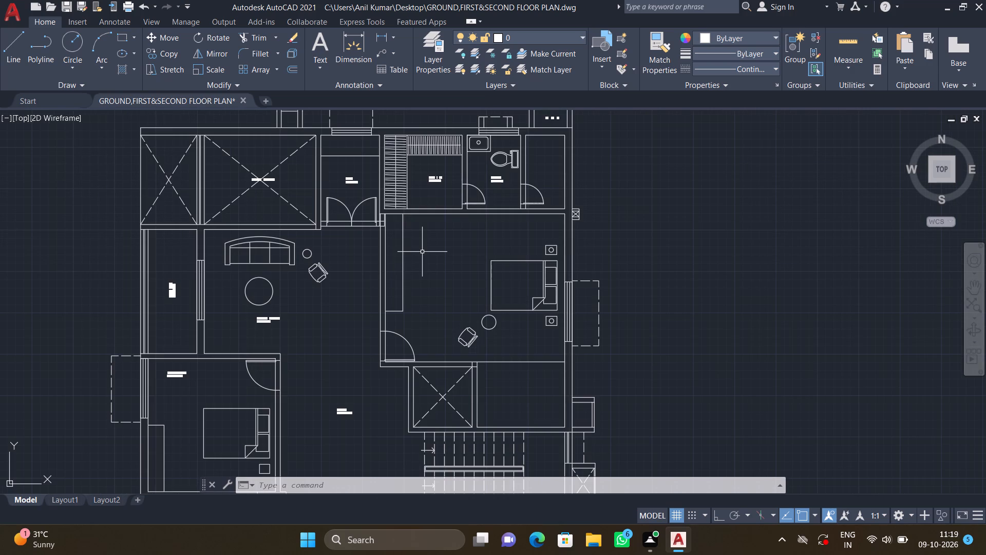
{"action": "type", "text": "MT"}
{"action": "key", "text": "Return"}
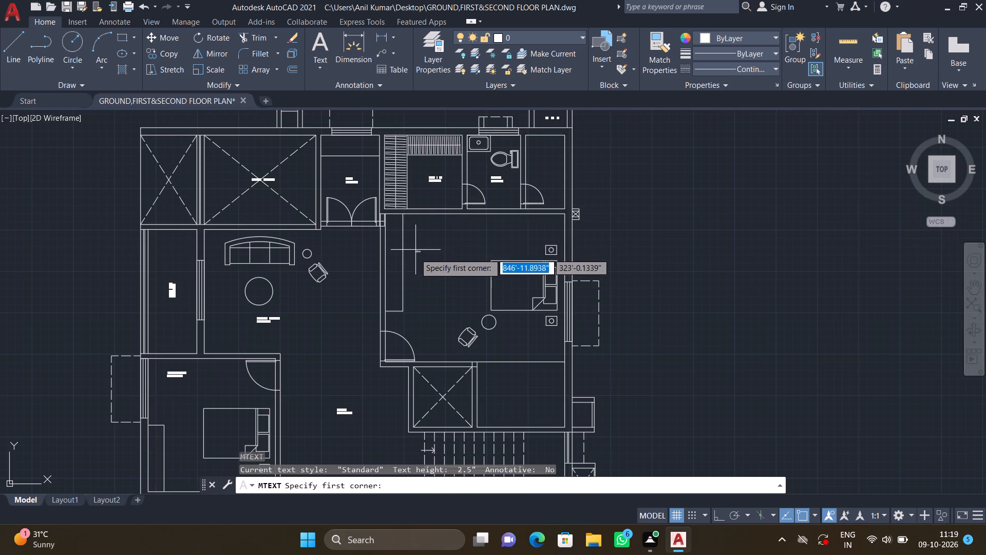
{"action": "scroll", "coordinate": [412, 239], "scroll_direction": "up", "scroll_amount": 2}
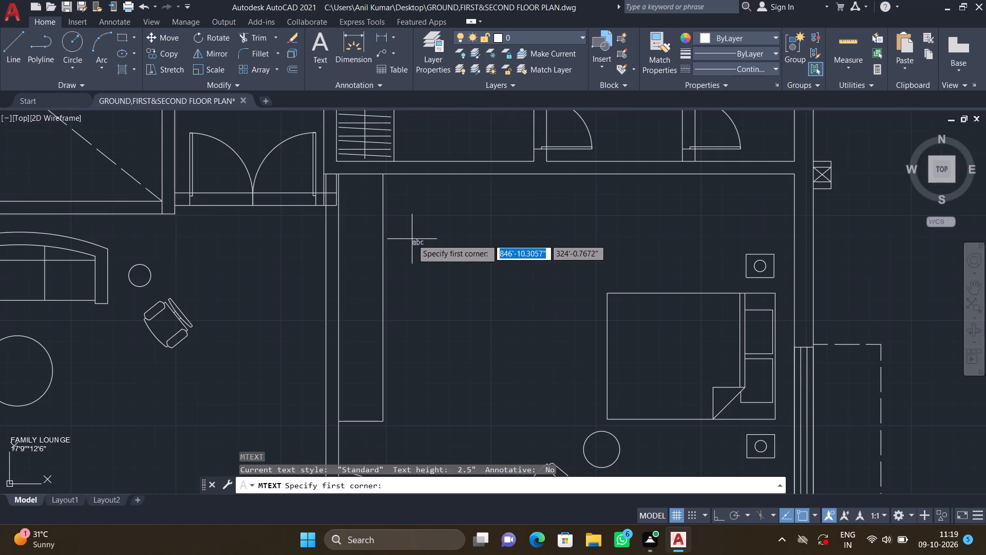
{"action": "double_click", "coordinate": [402, 260]}
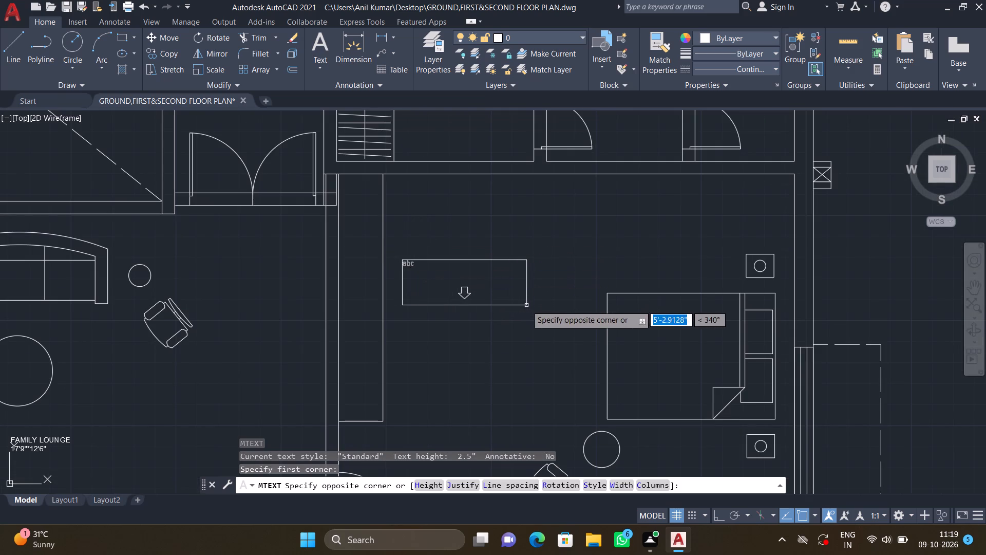
{"action": "double_click", "coordinate": [527, 304]}
{"action": "type", "text": "BEDROOM"}
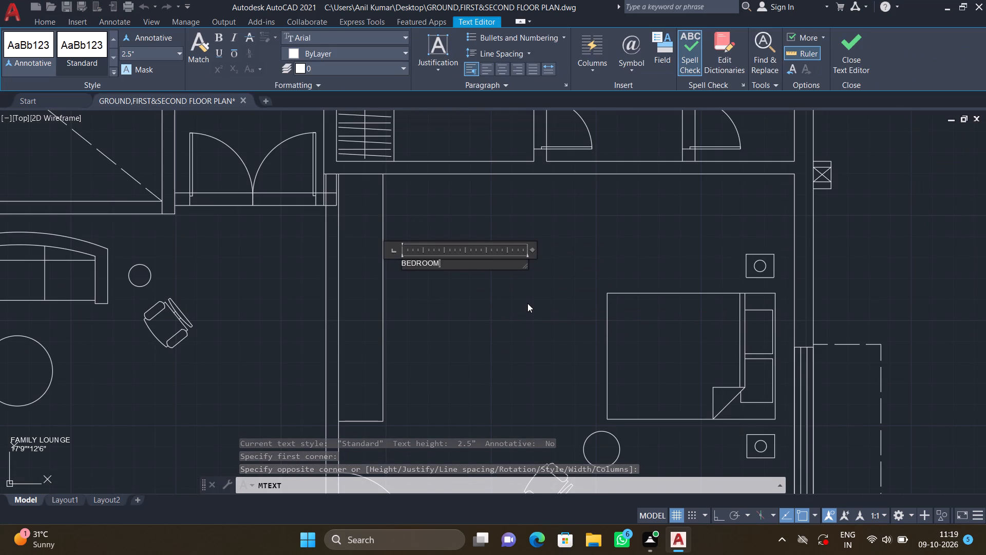
{"action": "key", "text": "minus"}
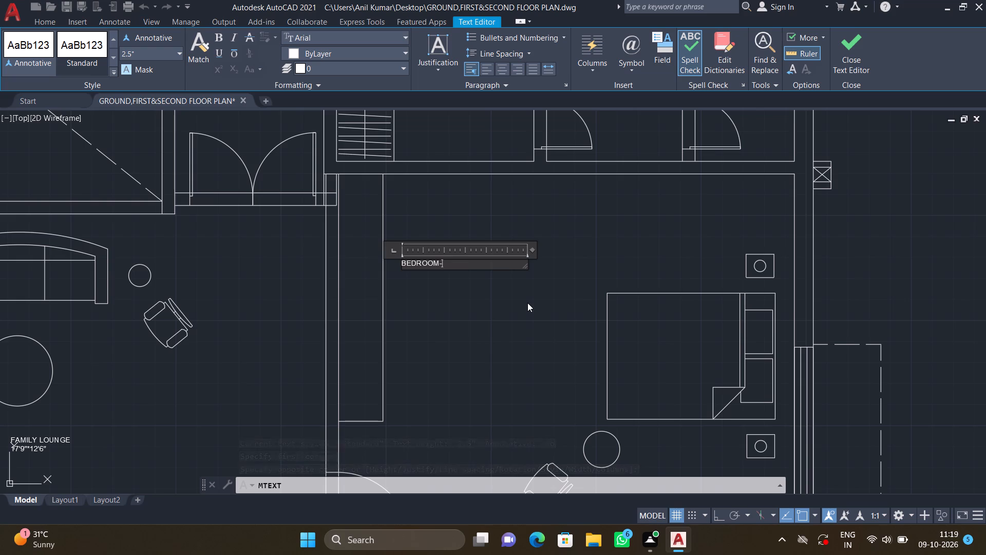
{"action": "type", "text": "02"}
{"action": "key", "text": "Return"}
{"action": "type", "text": "18'"}
{"action": "type", "text": "1\"*"}
{"action": "type", "text": "14'"}
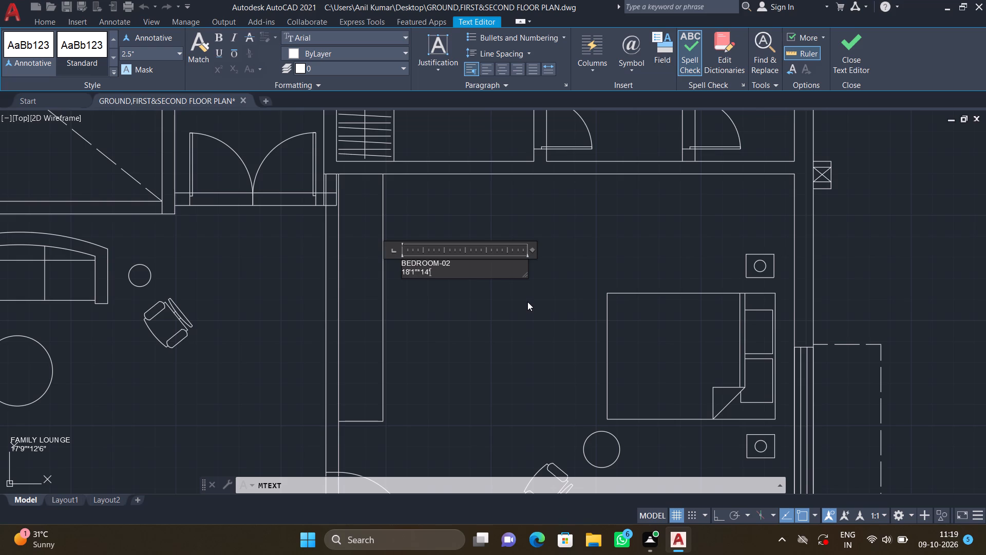
{"action": "type", "text": "11\""}
{"action": "key", "text": "Return"}
{"action": "key", "text": "Escape"}
{"action": "double_click", "coordinate": [518, 272]}
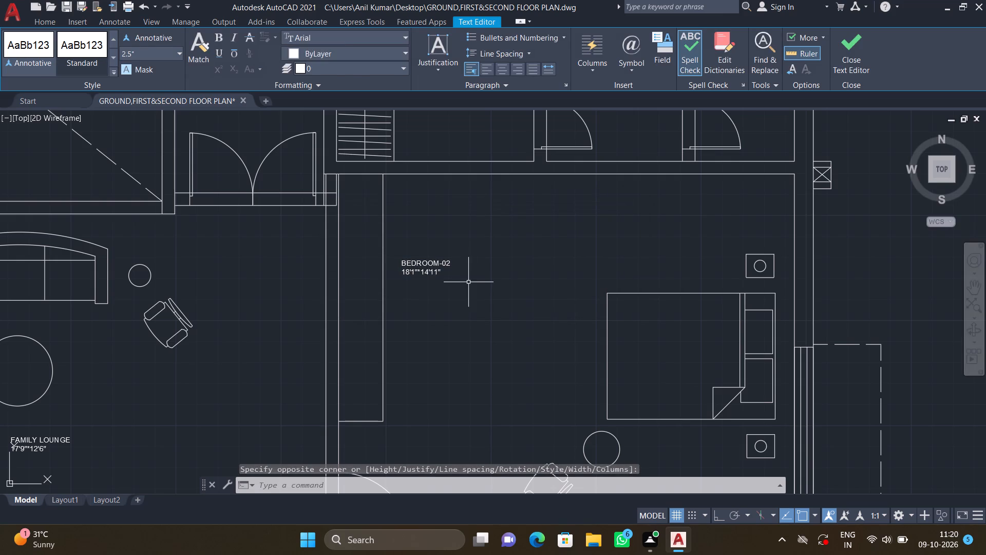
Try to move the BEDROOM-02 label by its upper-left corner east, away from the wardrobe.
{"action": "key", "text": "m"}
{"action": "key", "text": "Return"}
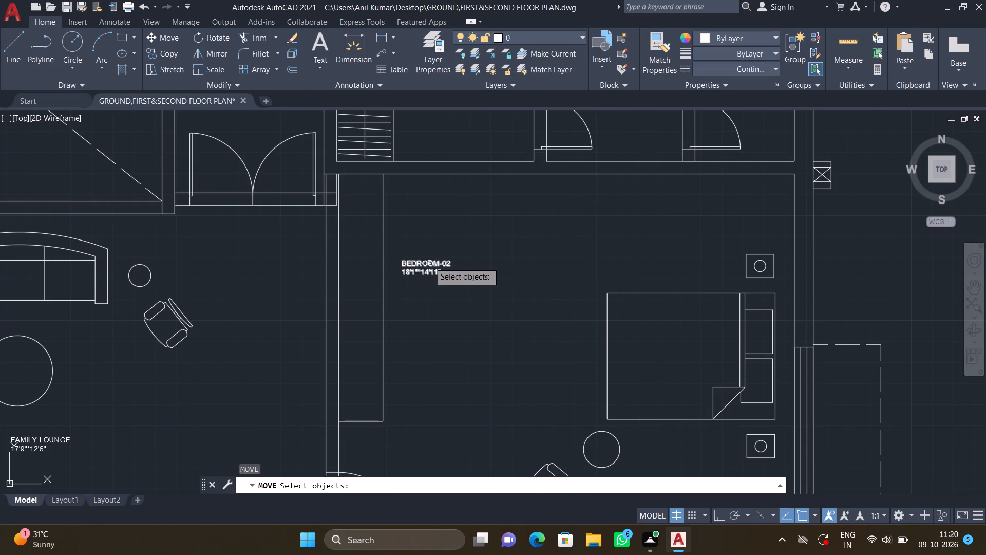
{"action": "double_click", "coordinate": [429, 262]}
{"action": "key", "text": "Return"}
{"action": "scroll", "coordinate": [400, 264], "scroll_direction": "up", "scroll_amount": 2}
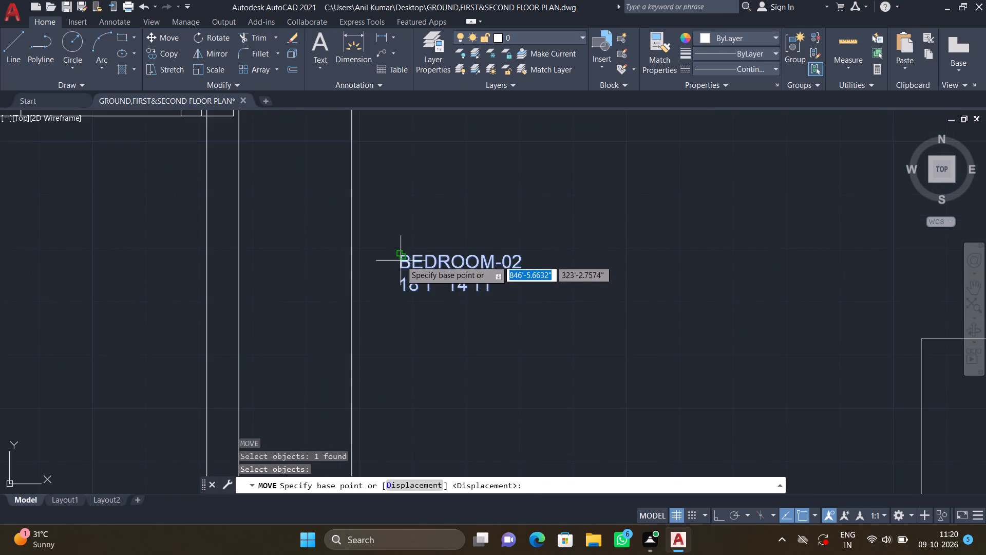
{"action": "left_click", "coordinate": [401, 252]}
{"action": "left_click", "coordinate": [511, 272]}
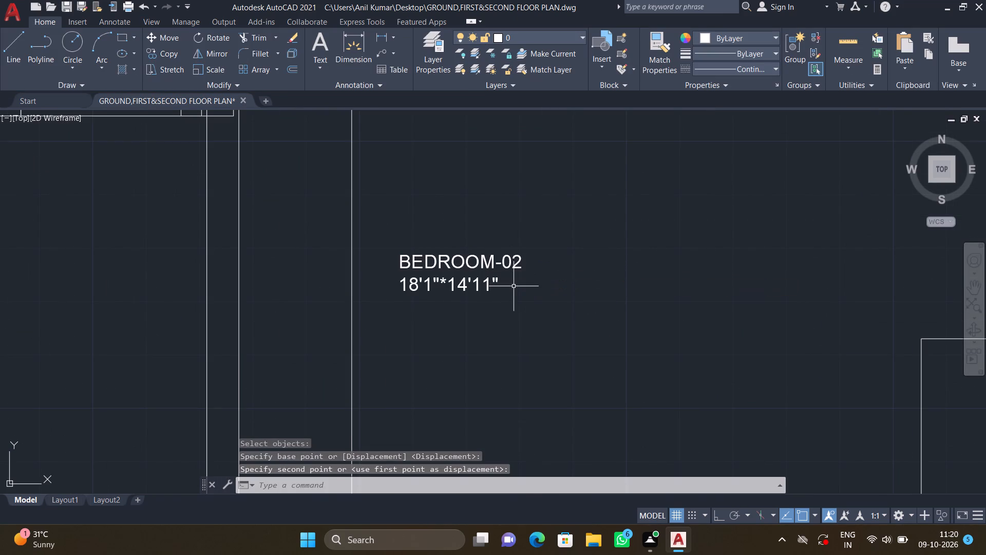
Move the BEDROOM-02 label by its upper-left corner east and slightly south, into the open floor between wardrobe and bed.
{"action": "key", "text": "space"}
{"action": "left_click", "coordinate": [488, 286]}
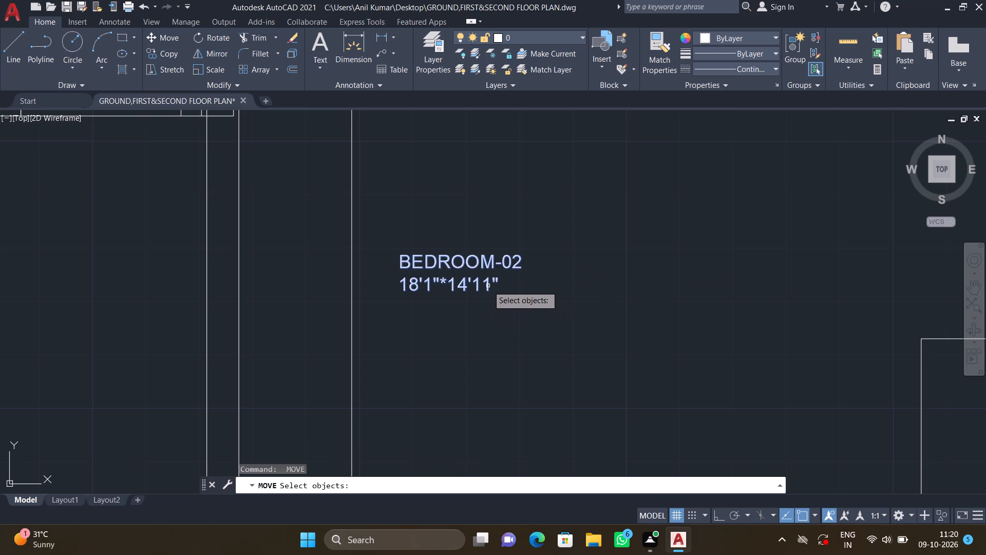
{"action": "key", "text": "Return"}
{"action": "left_click", "coordinate": [406, 255]}
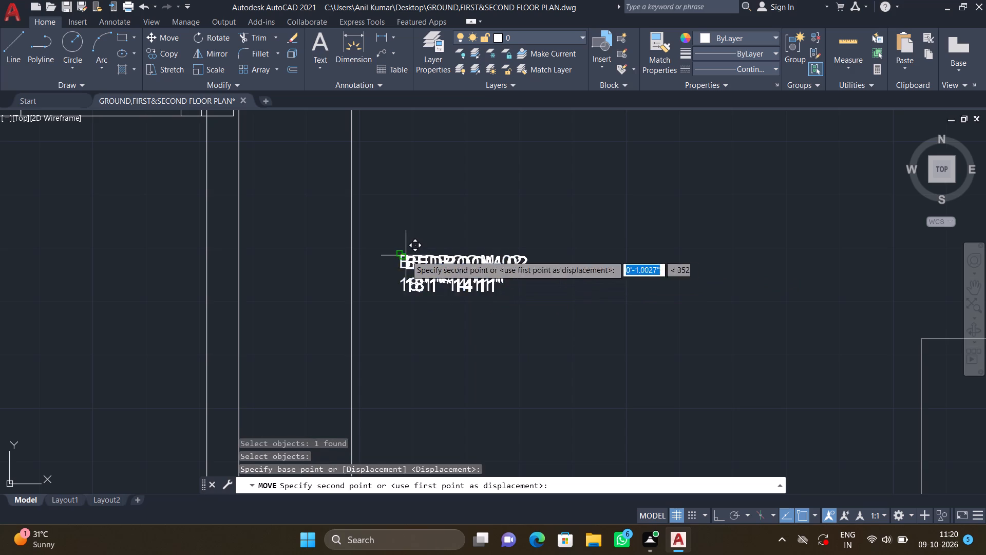
{"action": "left_click", "coordinate": [530, 283]}
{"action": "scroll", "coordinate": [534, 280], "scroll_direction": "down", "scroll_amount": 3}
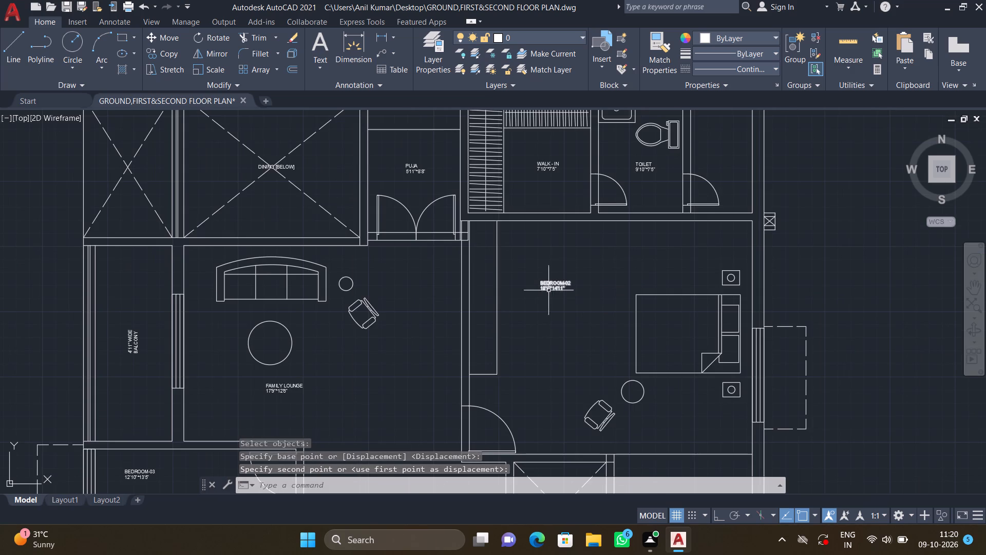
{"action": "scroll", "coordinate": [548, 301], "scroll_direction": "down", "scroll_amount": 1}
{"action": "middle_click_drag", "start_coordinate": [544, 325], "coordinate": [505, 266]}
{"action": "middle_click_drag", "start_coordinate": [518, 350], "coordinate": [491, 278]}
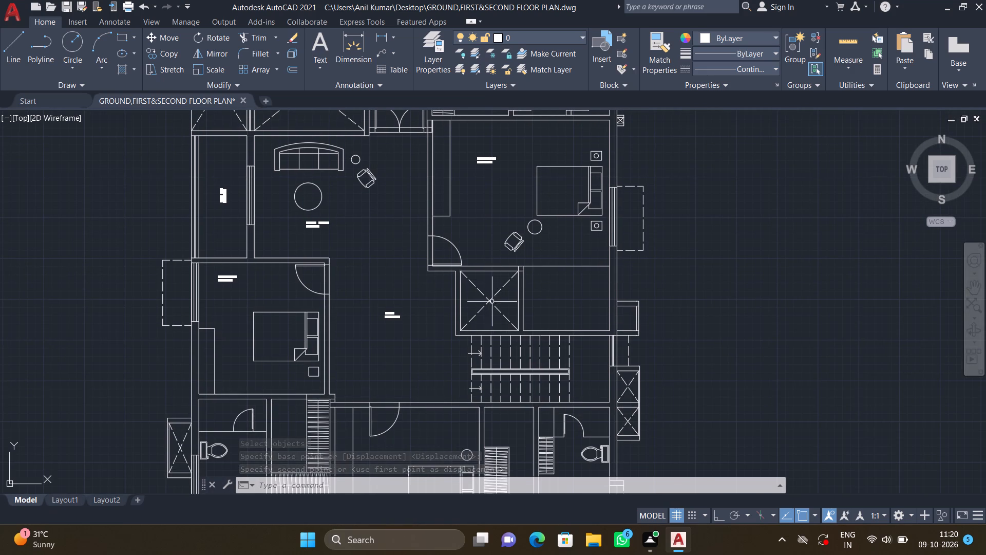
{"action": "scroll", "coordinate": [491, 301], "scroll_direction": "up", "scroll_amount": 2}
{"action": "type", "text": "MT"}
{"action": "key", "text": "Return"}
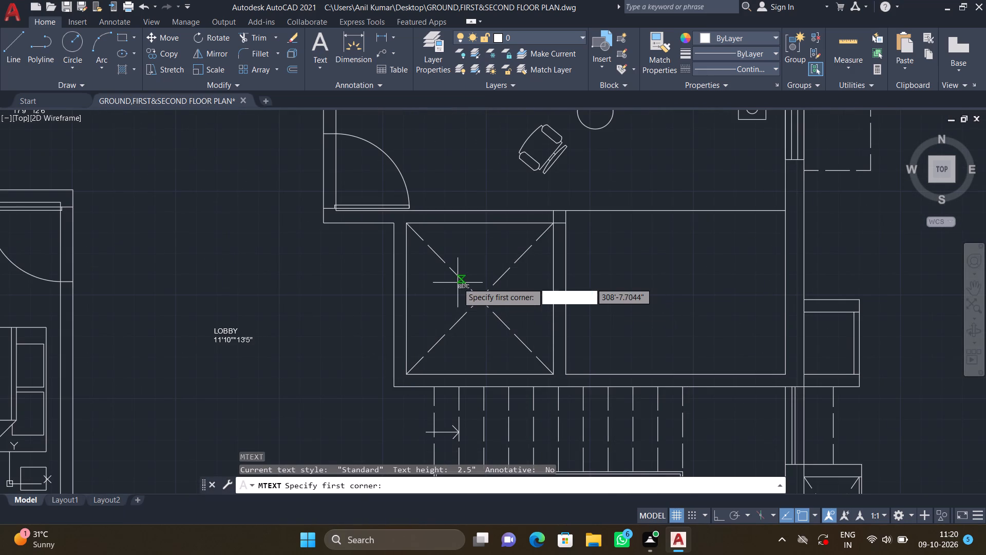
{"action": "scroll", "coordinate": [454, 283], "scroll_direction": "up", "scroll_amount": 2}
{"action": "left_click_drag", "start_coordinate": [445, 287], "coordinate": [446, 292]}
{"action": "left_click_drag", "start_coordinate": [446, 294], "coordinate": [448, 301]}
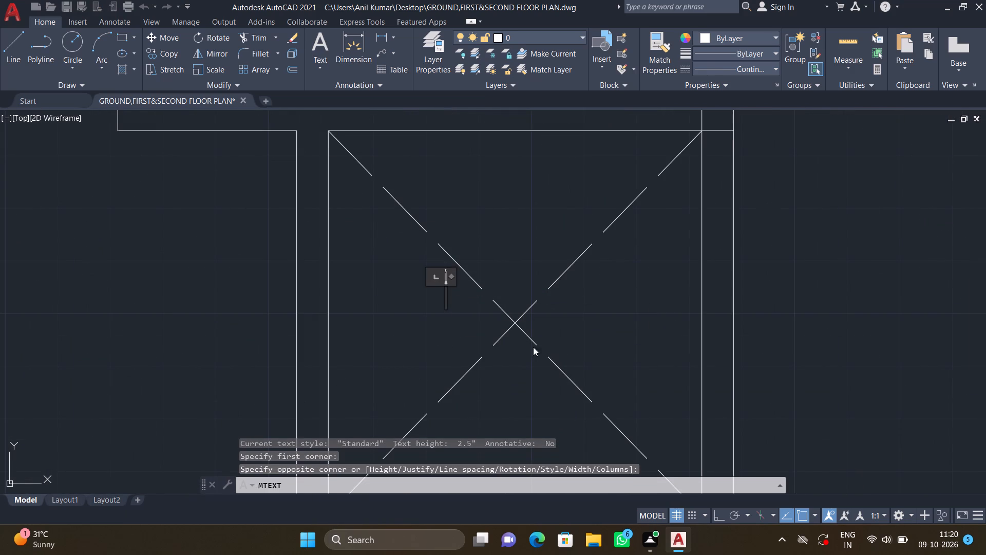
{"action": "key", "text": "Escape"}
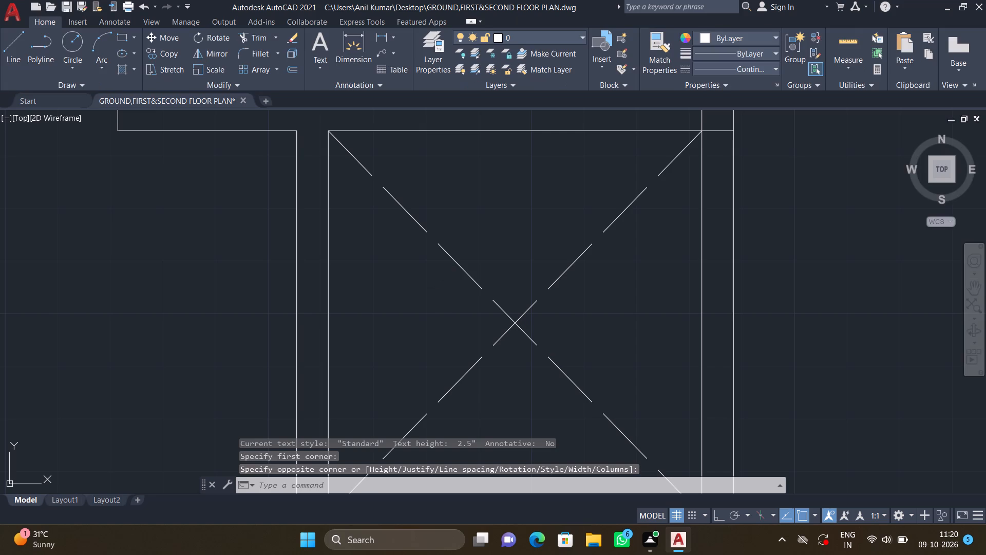
Add a two-line multiline text label "LIFT" / "5'11"*5'5"" near the centre of the crossed shaft north of the staircase, keeping the text.
{"action": "type", "text": "MT"}
{"action": "key", "text": "Return"}
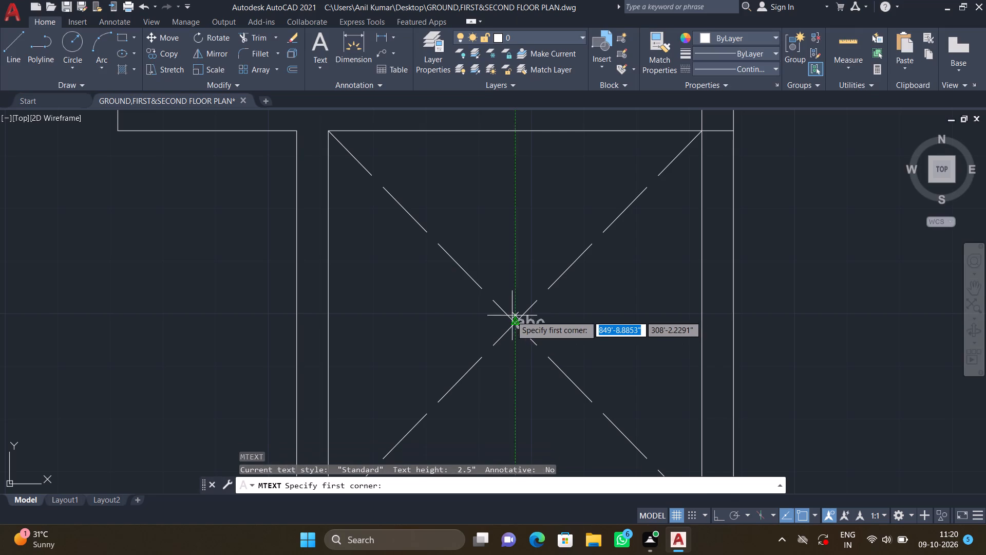
{"action": "left_click", "coordinate": [428, 308]}
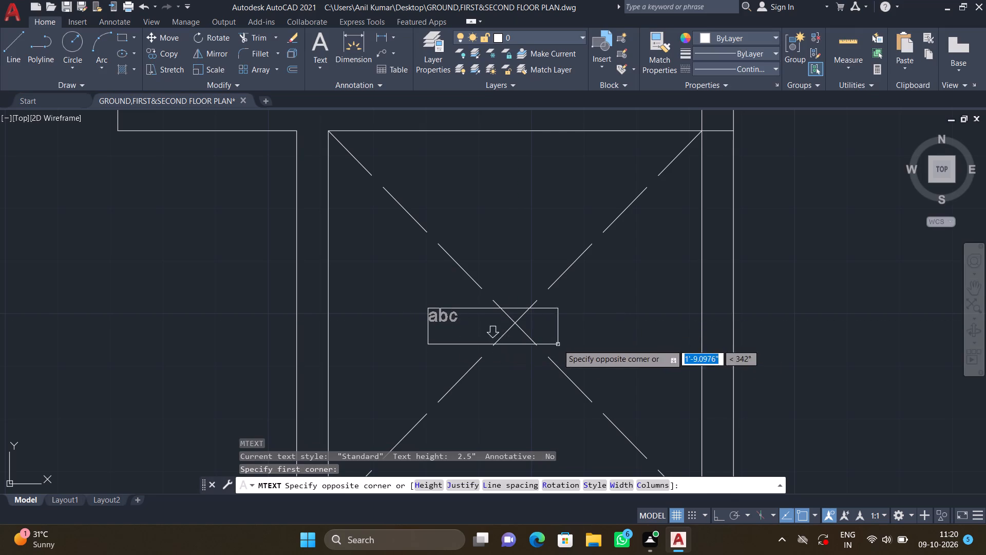
{"action": "double_click", "coordinate": [620, 366]}
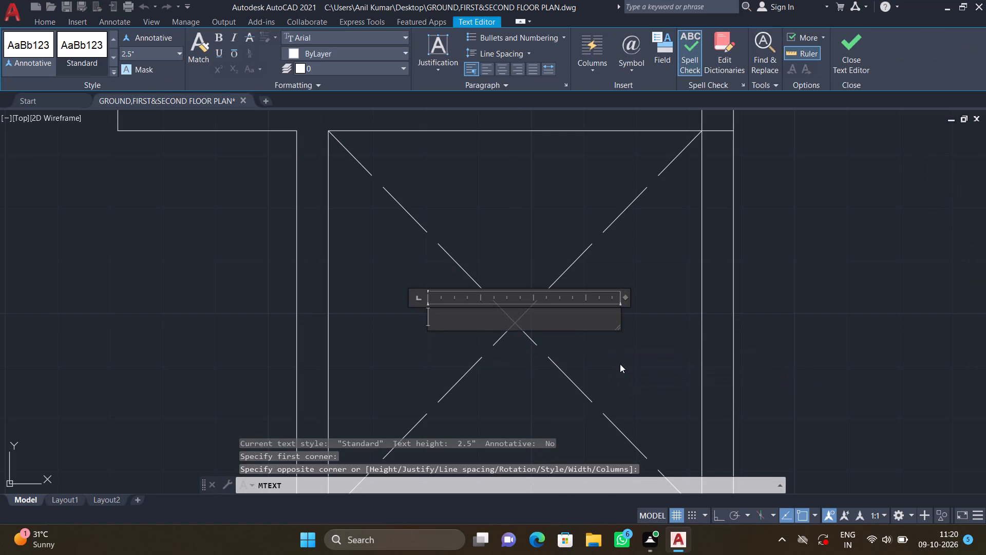
{"action": "type", "text": "LIFT"}
{"action": "key", "text": "Return"}
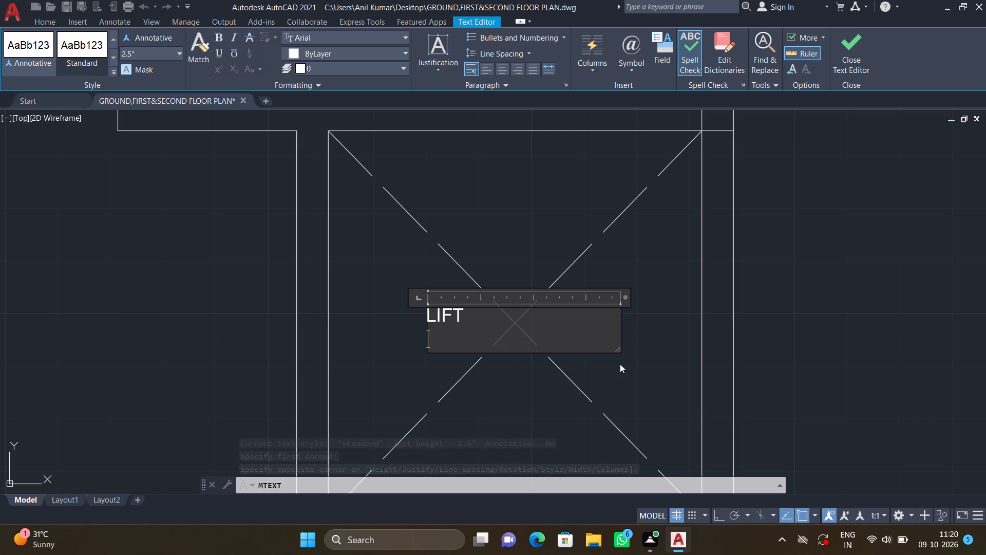
{"action": "type", "text": "5'11\"*"}
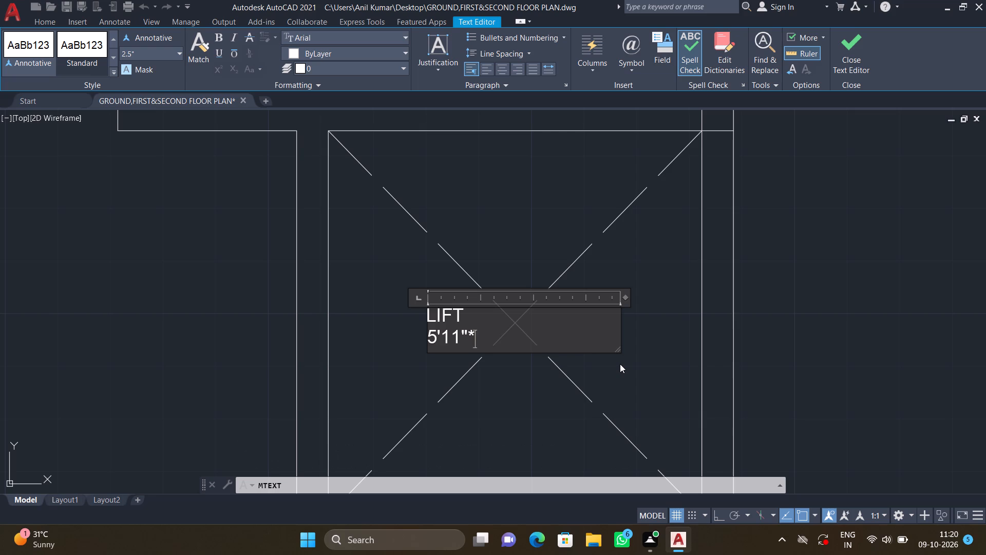
{"action": "type", "text": "5'"}
{"action": "type", "text": "5\""}
{"action": "key", "text": "Return"}
{"action": "key", "text": "Escape"}
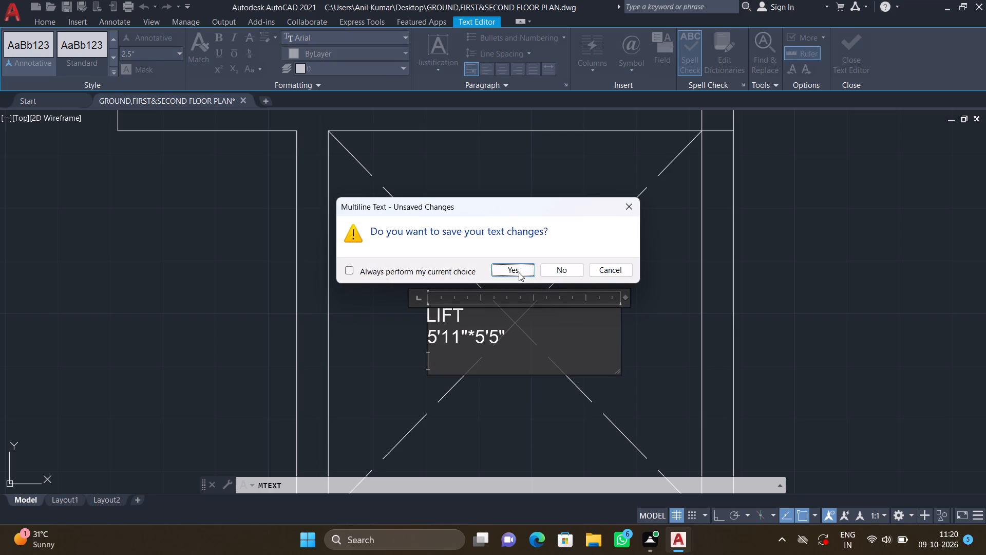
{"action": "double_click", "coordinate": [517, 271]}
Move the LIFT label by its upper-left corner straight east, centring it over the crossing diagonals of the shaft.
{"action": "key", "text": "m"}
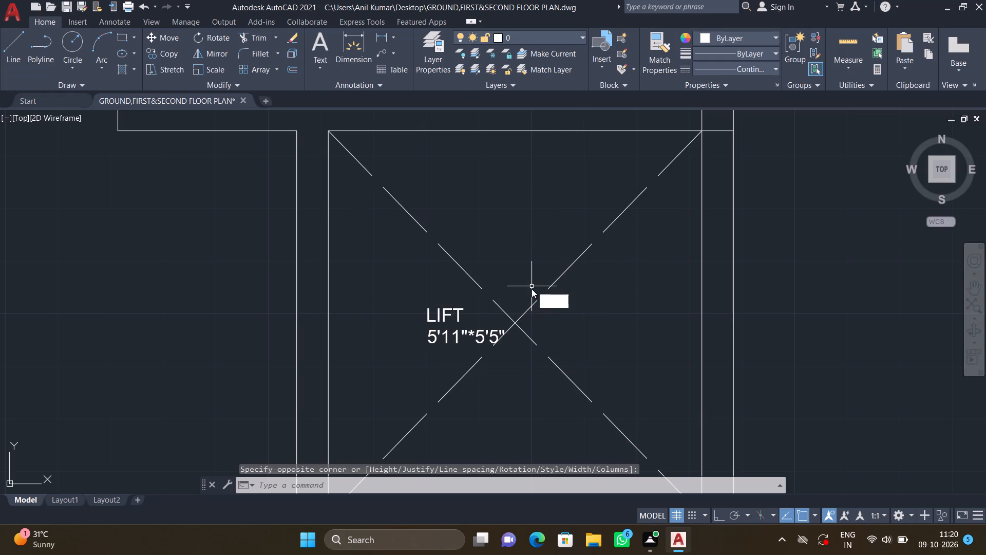
{"action": "key", "text": "Return"}
{"action": "double_click", "coordinate": [456, 308]}
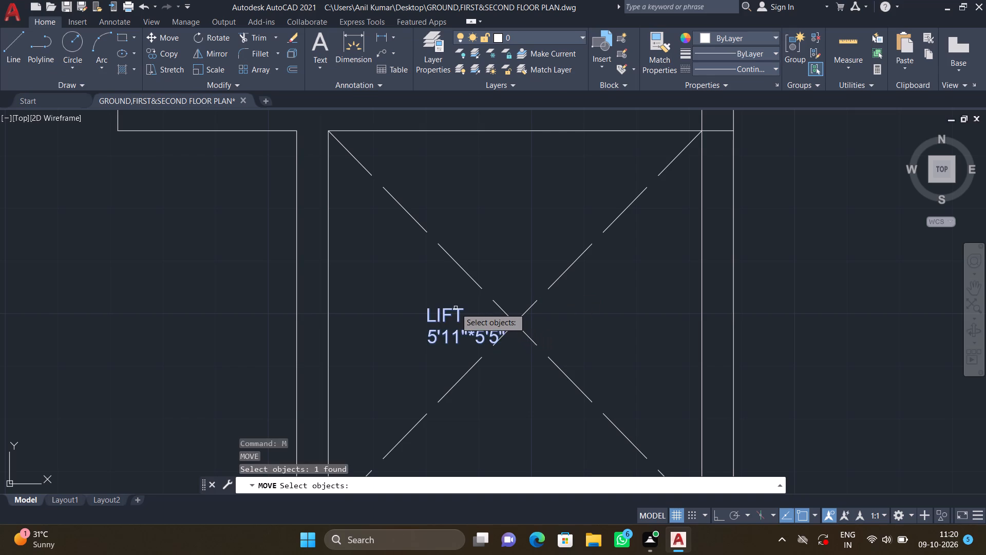
{"action": "key", "text": "Return"}
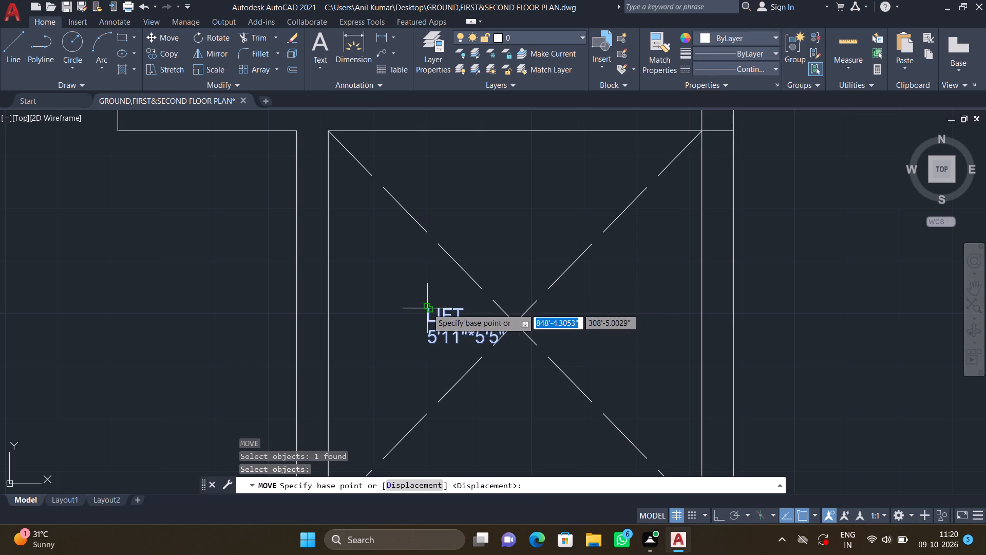
{"action": "double_click", "coordinate": [427, 308]}
{"action": "left_click", "coordinate": [486, 308]}
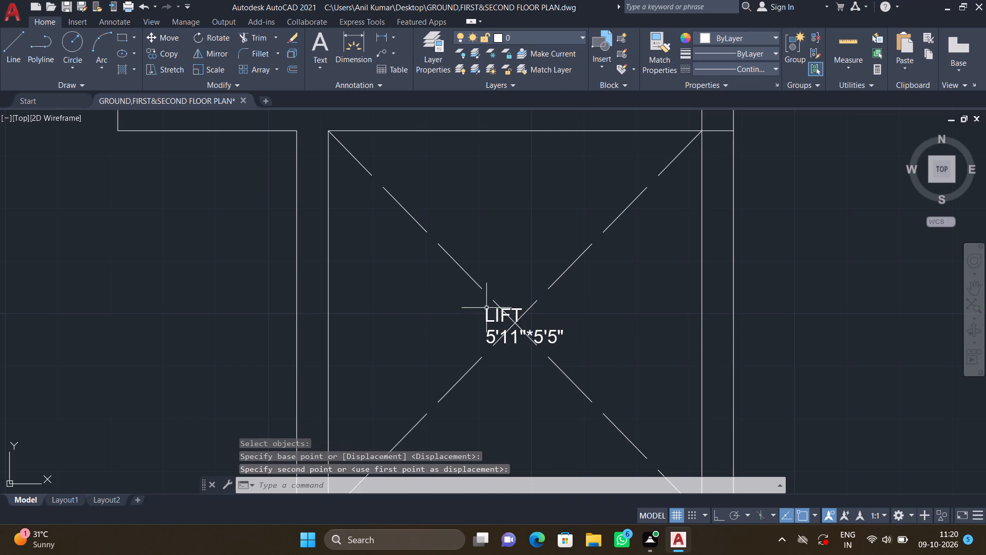
Add a two-line multiline text label "HOBBY SPACE" / "8'10"*6'1"" in the empty room east of the lift, keeping the text.
{"action": "scroll", "coordinate": [522, 318], "scroll_direction": "down", "scroll_amount": 2}
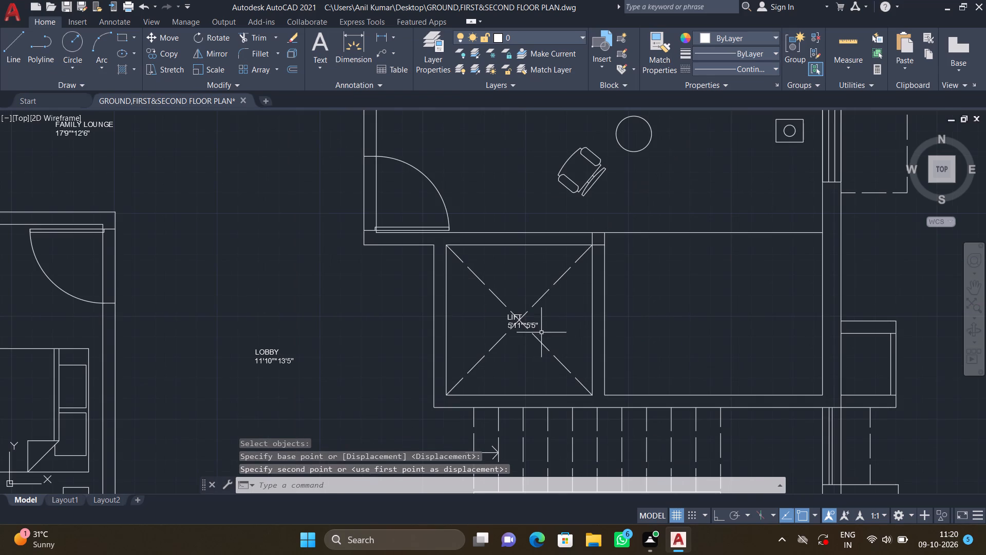
{"action": "middle_click_drag", "start_coordinate": [568, 307], "coordinate": [438, 300]}
{"action": "type", "text": "MT"}
{"action": "key", "text": "Return"}
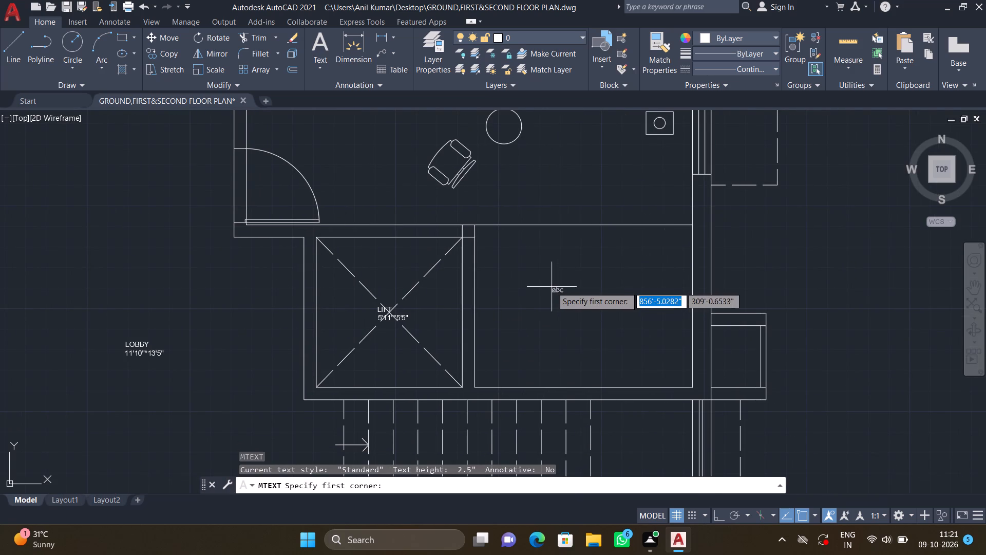
{"action": "scroll", "coordinate": [543, 283], "scroll_direction": "up", "scroll_amount": 1}
{"action": "left_click_drag", "start_coordinate": [503, 287], "coordinate": [516, 307]}
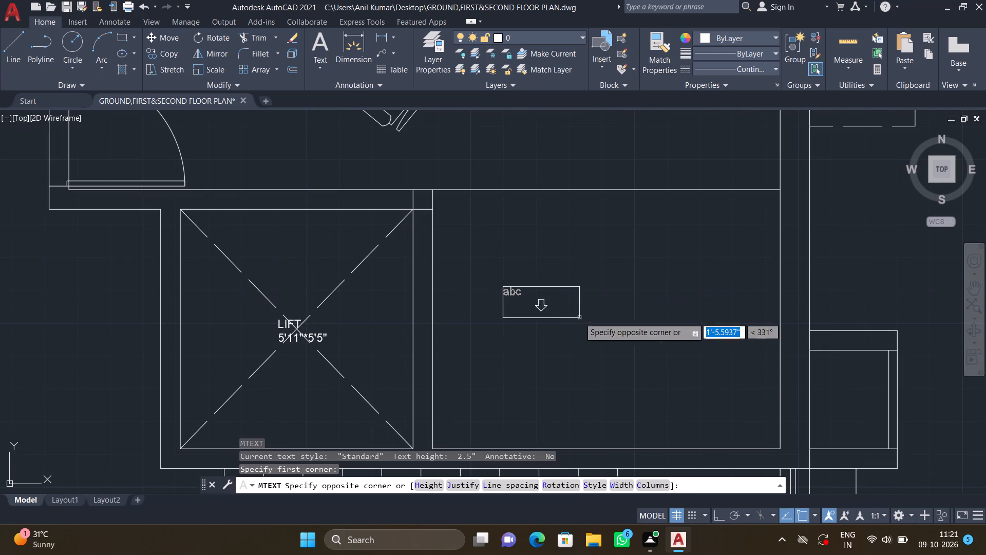
{"action": "left_click", "coordinate": [680, 363]}
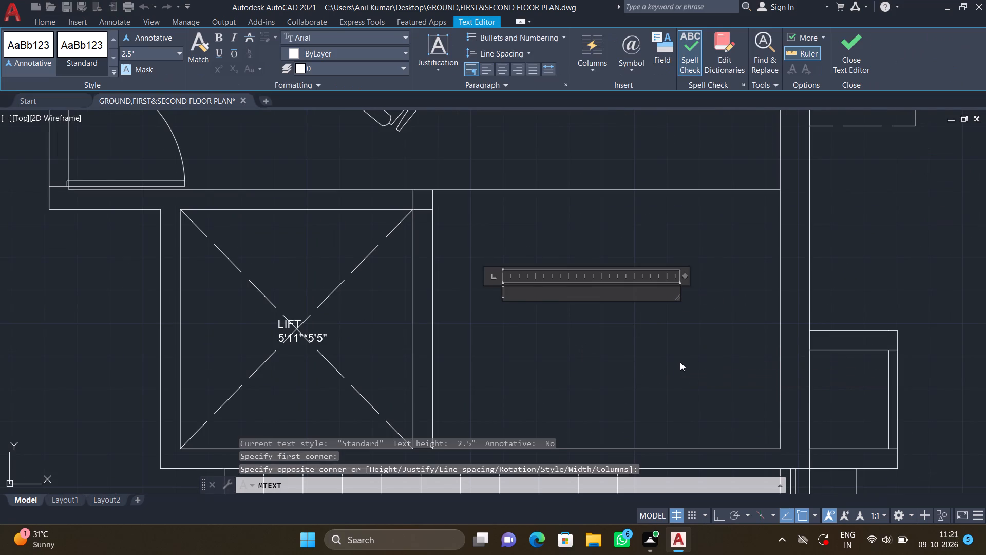
{"action": "type", "text": "HOBBY"}
{"action": "key", "text": "Return"}
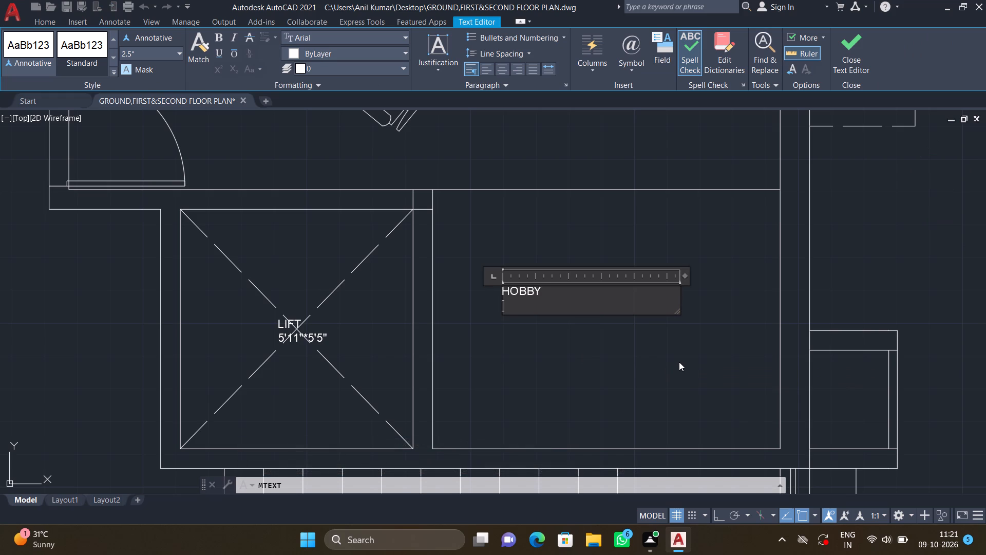
{"action": "key", "text": "BackSpace"}
{"action": "key", "text": "space"}
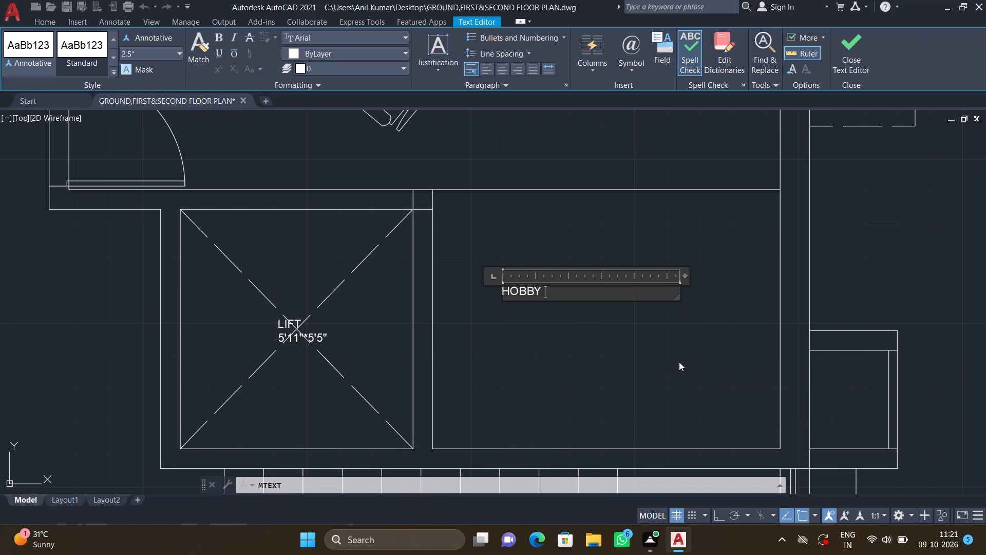
{"action": "type", "text": "SPACE"}
{"action": "key", "text": "Return"}
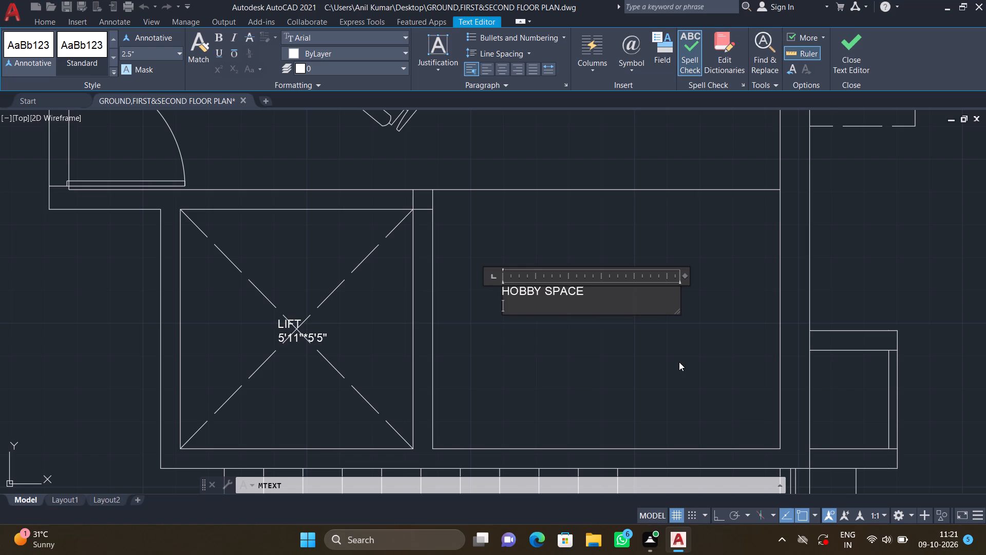
{"action": "type", "text": "8'10\"*"}
{"action": "type", "text": "6'"}
{"action": "type", "text": "1\""}
{"action": "key", "text": "Return"}
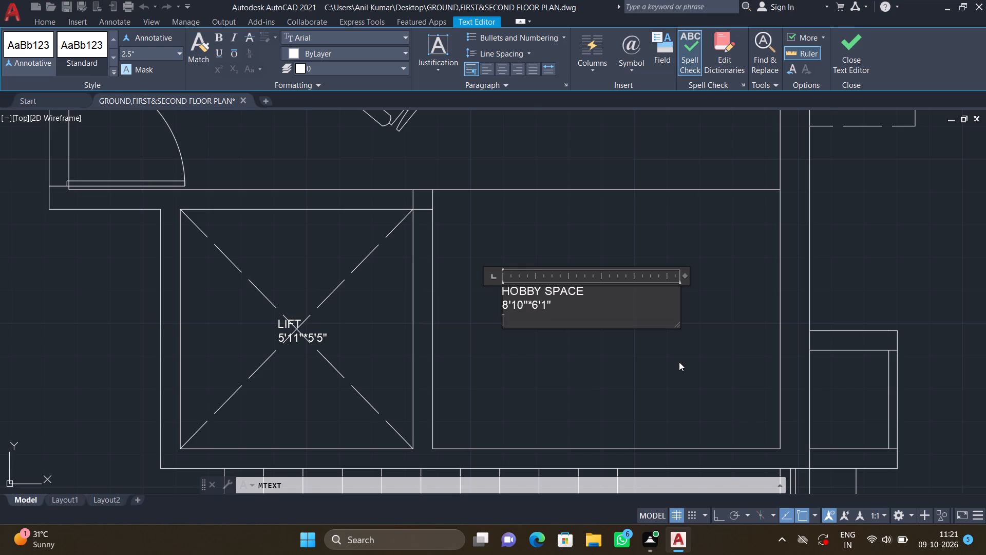
{"action": "key", "text": "Escape"}
{"action": "double_click", "coordinate": [504, 265]}
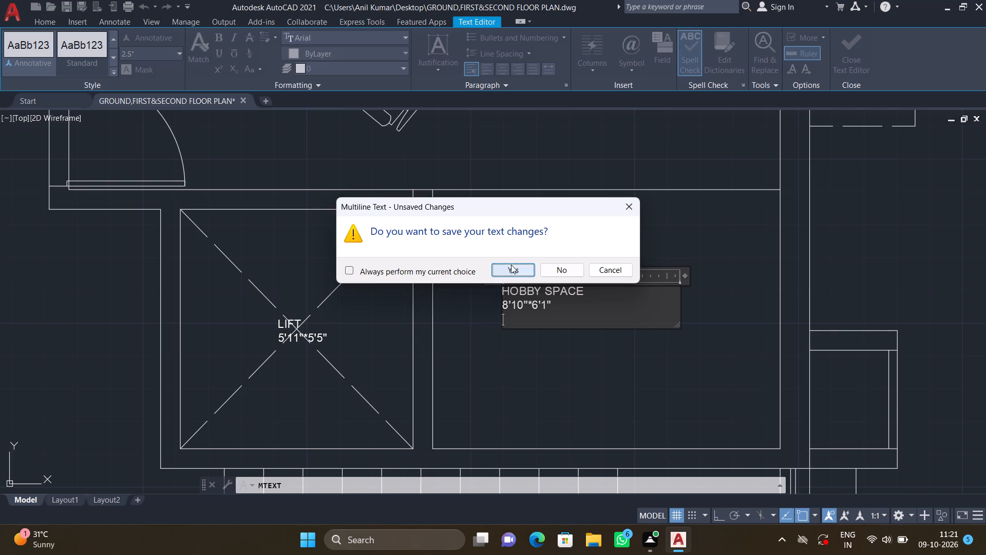
Move the HOBBY SPACE label by its upper-left corner slightly southeast, towards the middle of its room.
{"action": "key", "text": "m"}
{"action": "key", "text": "Return"}
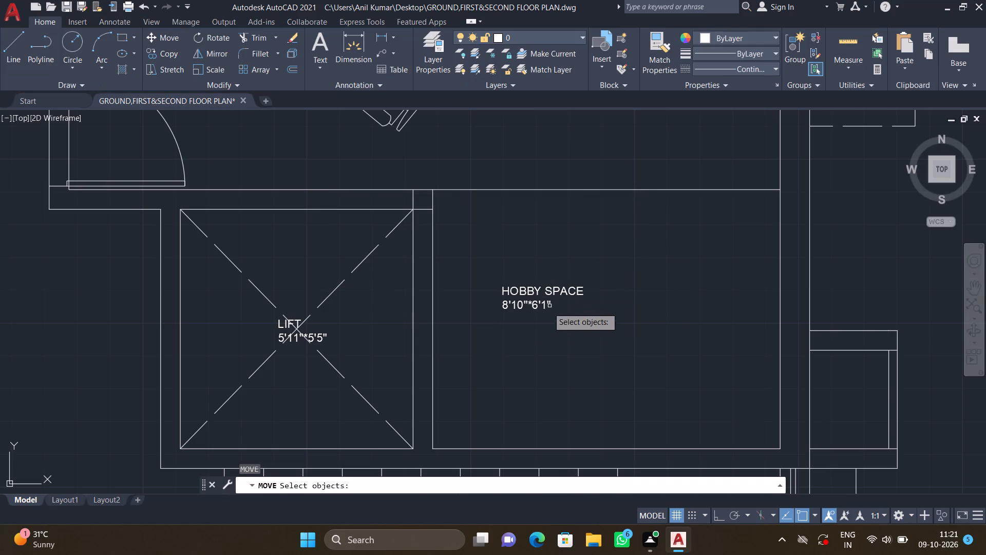
{"action": "double_click", "coordinate": [533, 286]}
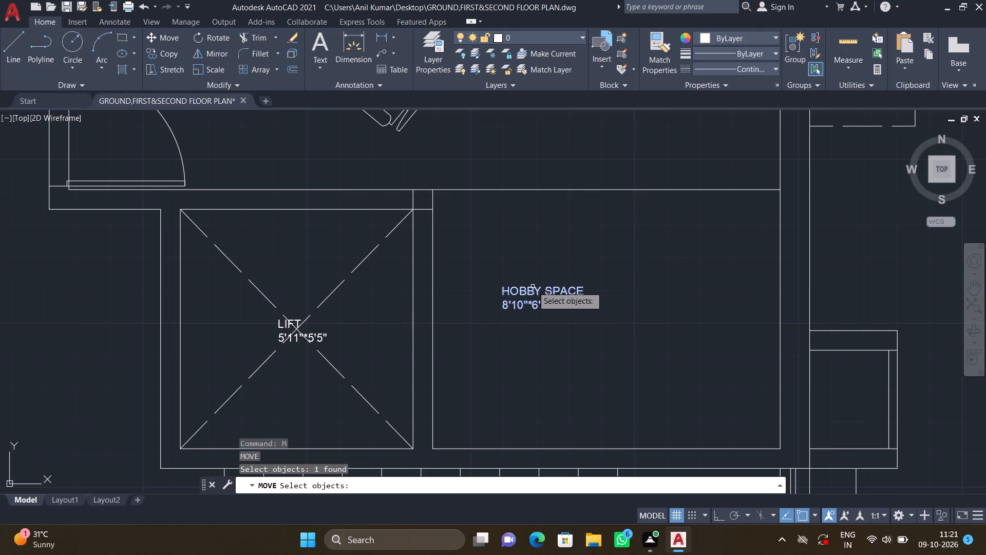
{"action": "key", "text": "Return"}
{"action": "scroll", "coordinate": [493, 288], "scroll_direction": "up", "scroll_amount": 1}
{"action": "left_click", "coordinate": [504, 284]}
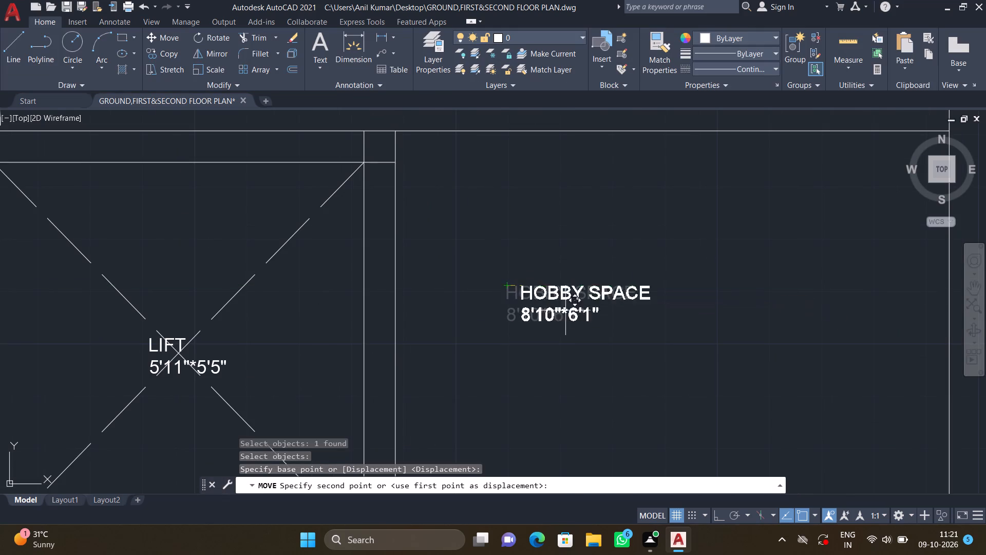
{"action": "scroll", "coordinate": [599, 326], "scroll_direction": "down", "scroll_amount": 1}
{"action": "left_click", "coordinate": [610, 329]}
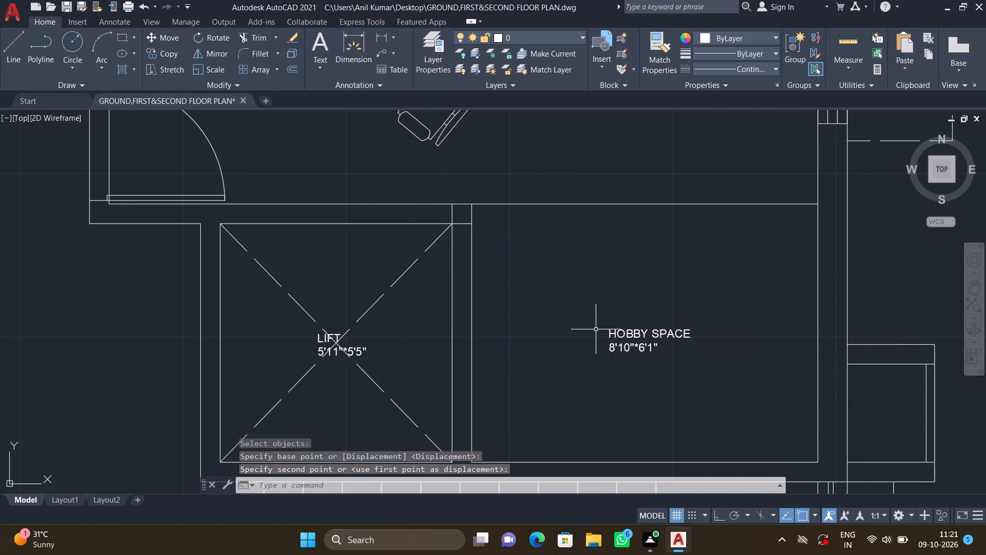
Add a multiline text label "UP" just west of the arrow on the staircase's northern flight, keeping the text.
{"action": "scroll", "coordinate": [535, 326], "scroll_direction": "down", "scroll_amount": 2}
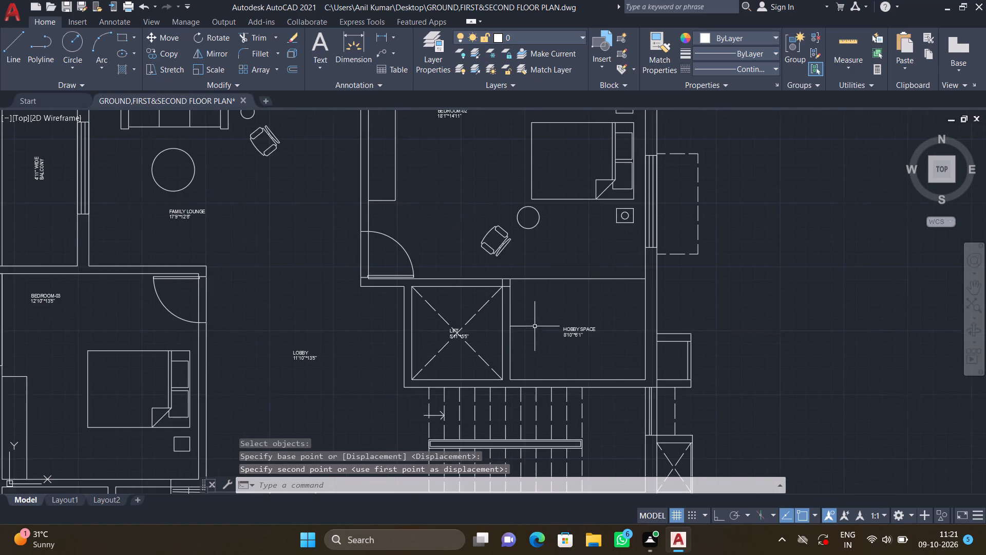
{"action": "middle_click_drag", "start_coordinate": [510, 362], "coordinate": [503, 262]}
{"action": "scroll", "coordinate": [503, 262], "scroll_direction": "down", "scroll_amount": 1}
{"action": "middle_click_drag", "start_coordinate": [458, 316], "coordinate": [495, 290]}
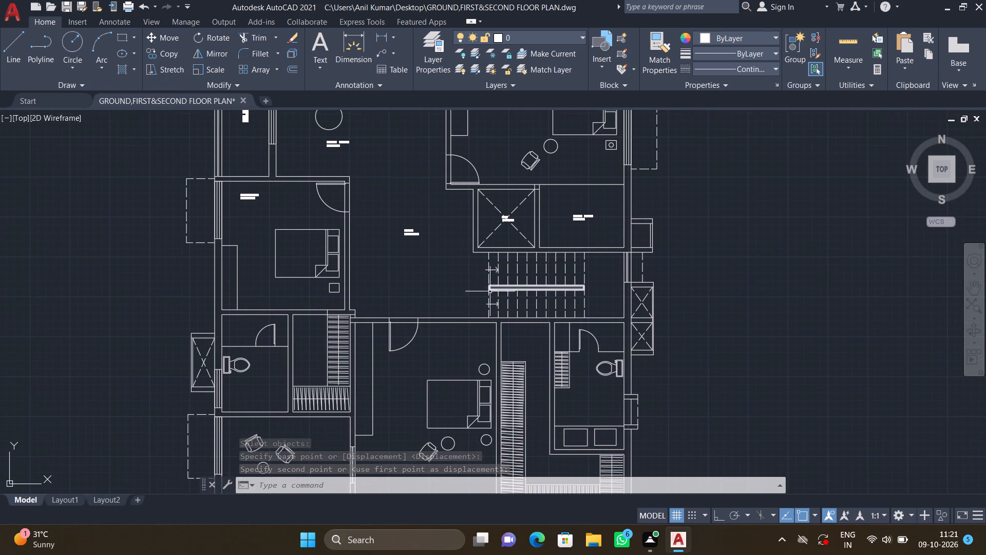
{"action": "scroll", "coordinate": [479, 283], "scroll_direction": "up", "scroll_amount": 2}
{"action": "type", "text": "MT"}
{"action": "key", "text": "Return"}
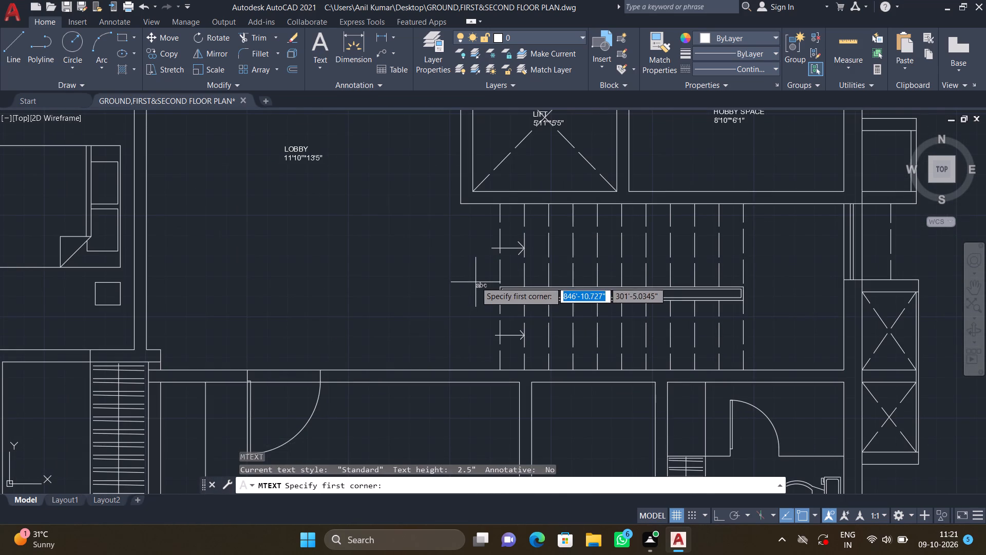
{"action": "scroll", "coordinate": [481, 249], "scroll_direction": "up", "scroll_amount": 2}
{"action": "left_click", "coordinate": [454, 237]}
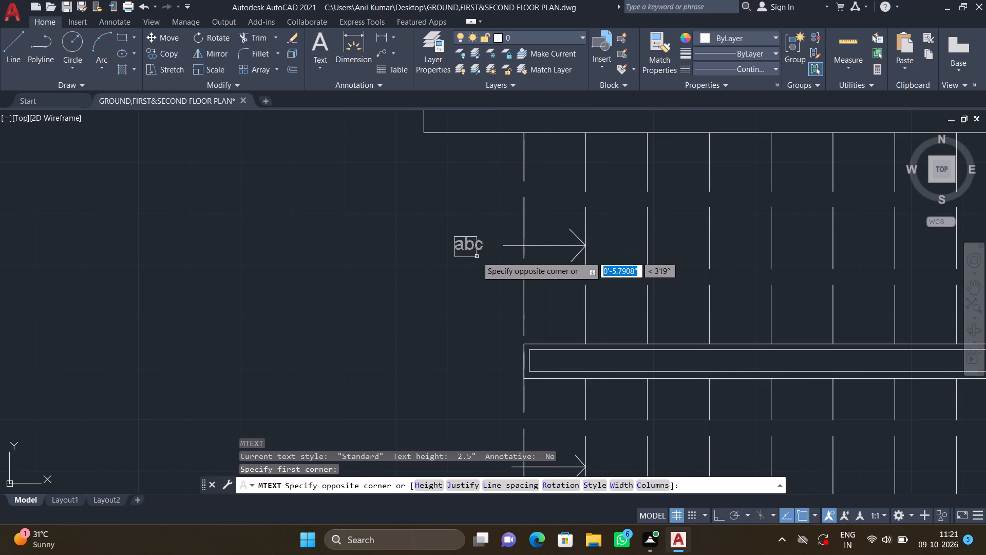
{"action": "left_click", "coordinate": [487, 266]}
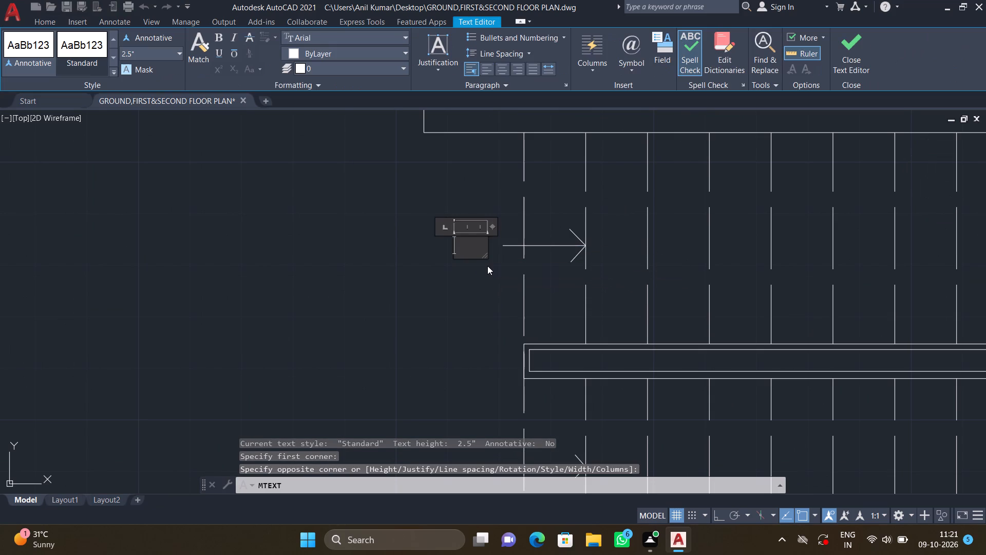
{"action": "type", "text": "UP"}
{"action": "key", "text": "Return"}
{"action": "key", "text": "Escape"}
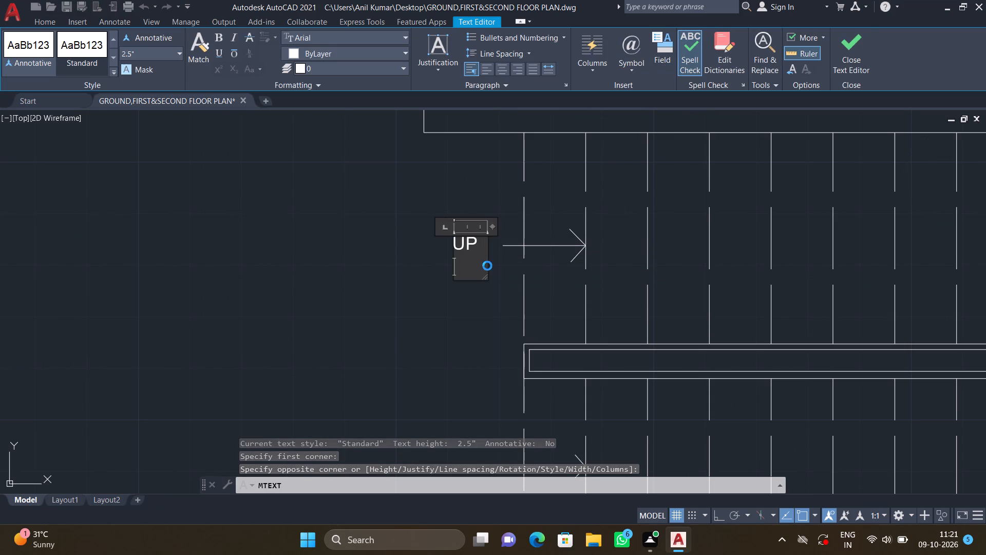
{"action": "left_click", "coordinate": [520, 267]}
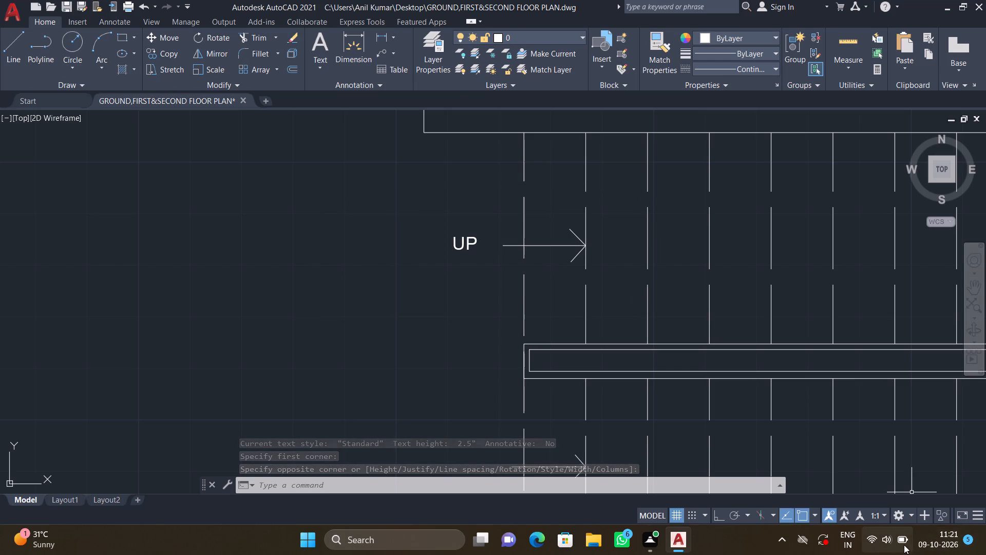
Add a multiline text label "DN" just west of the arrow on the staircase's southern flight, keeping the text.
{"action": "scroll", "coordinate": [593, 332], "scroll_direction": "down", "scroll_amount": 1}
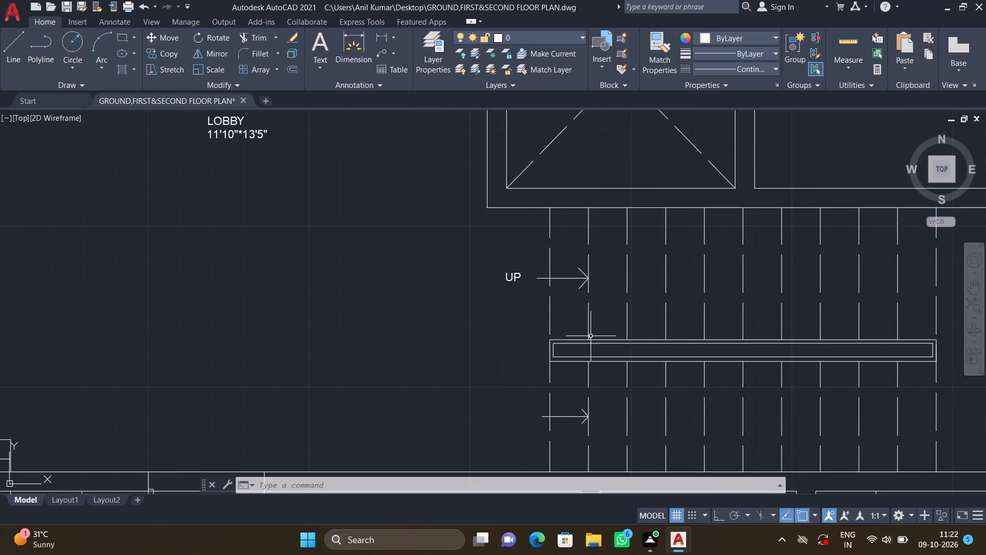
{"action": "middle_click_drag", "start_coordinate": [588, 341], "coordinate": [629, 275]}
{"action": "scroll", "coordinate": [576, 353], "scroll_direction": "up", "scroll_amount": 2}
{"action": "key", "text": "m"}
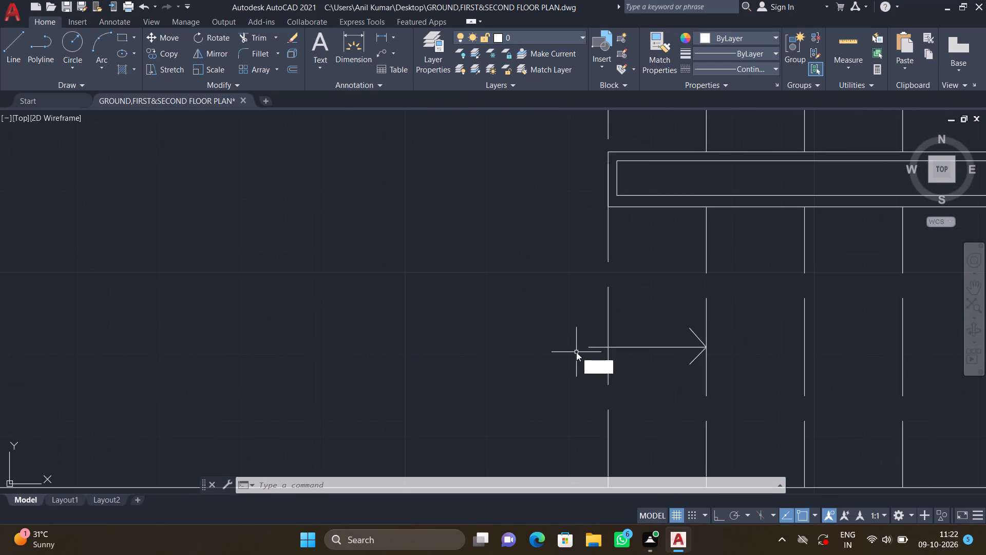
{"action": "key", "text": "t"}
{"action": "key", "text": "Return"}
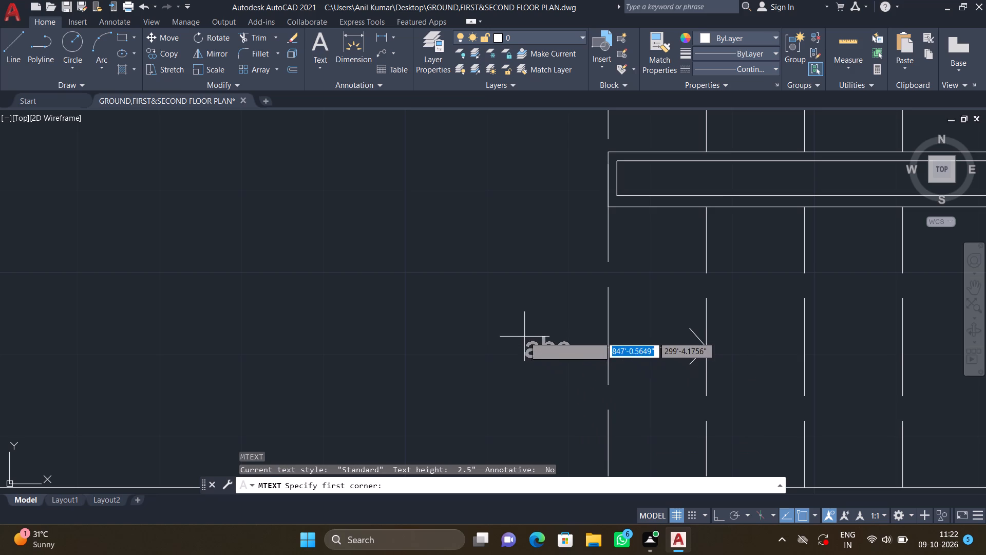
{"action": "double_click", "coordinate": [524, 337]}
{"action": "left_click", "coordinate": [566, 374]}
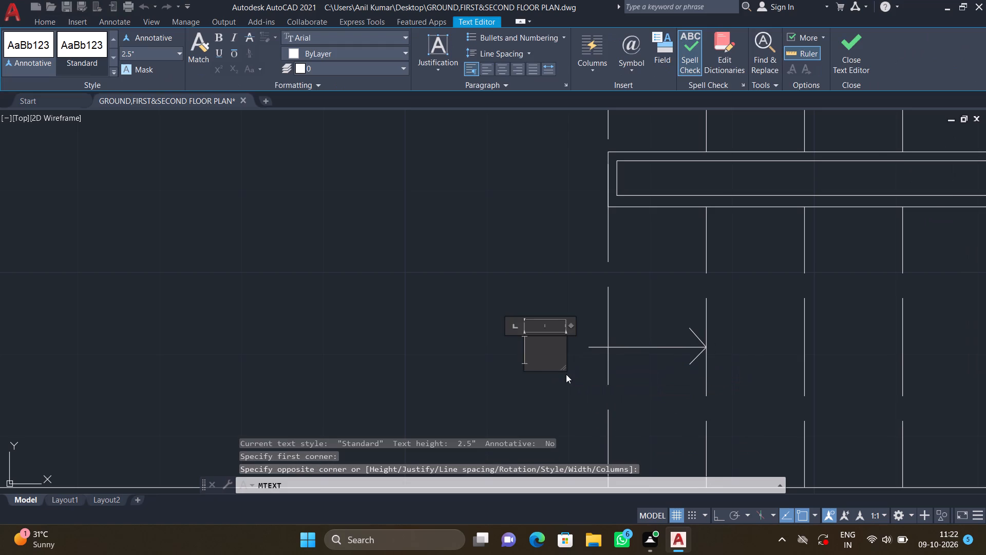
{"action": "key", "text": "d"}
{"action": "key", "text": "n"}
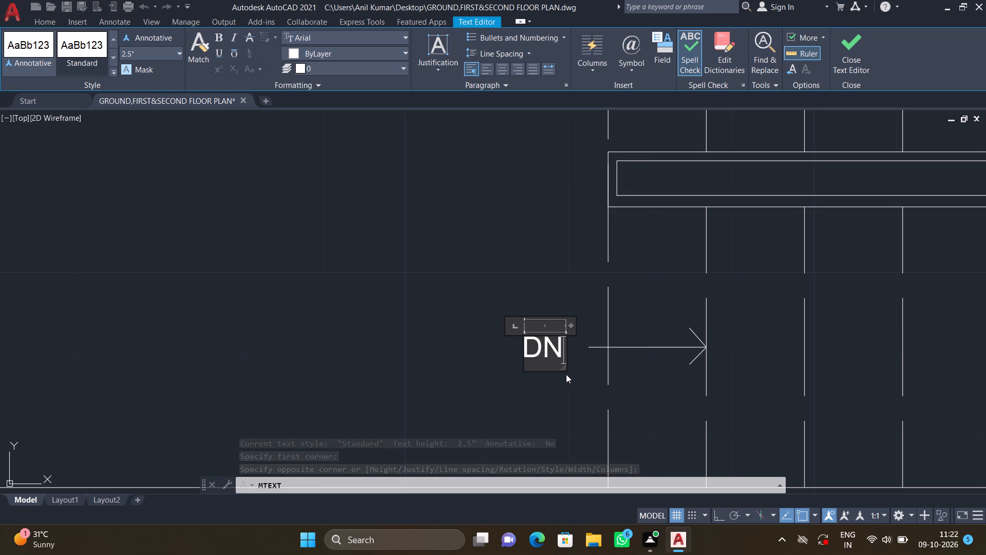
{"action": "key", "text": "Return"}
{"action": "key", "text": "Escape"}
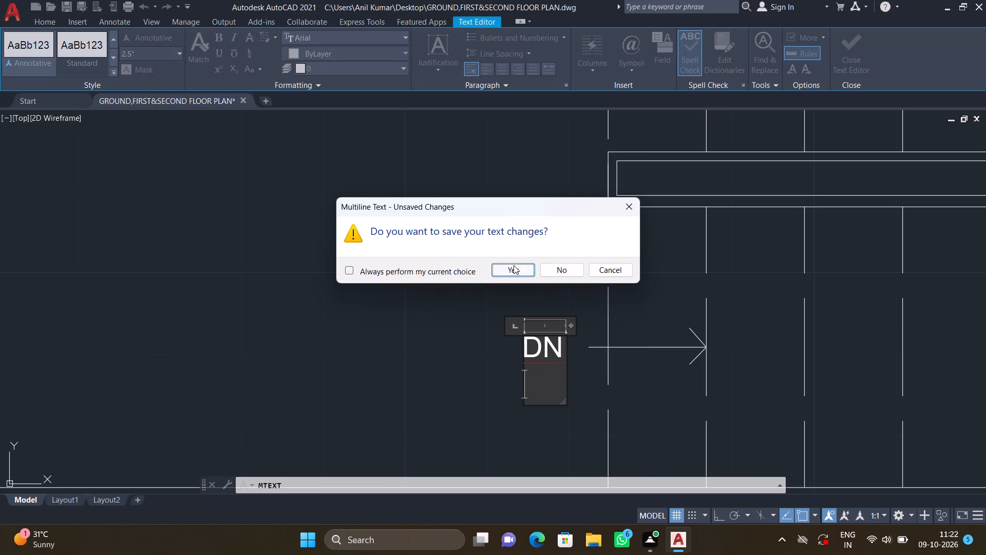
{"action": "left_click", "coordinate": [513, 265]}
{"action": "scroll", "coordinate": [537, 327], "scroll_direction": "down", "scroll_amount": 3}
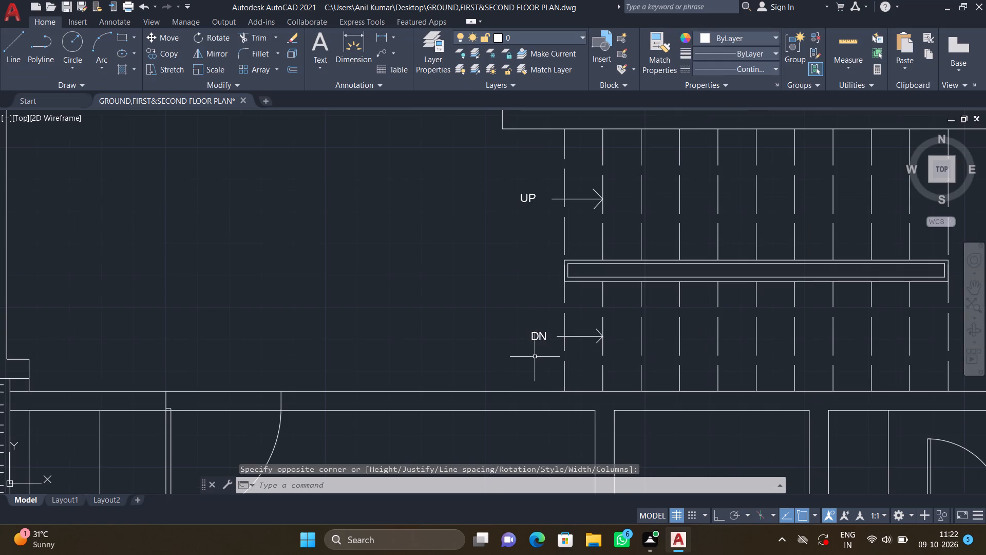
{"action": "scroll", "coordinate": [542, 367], "scroll_direction": "down", "scroll_amount": 2}
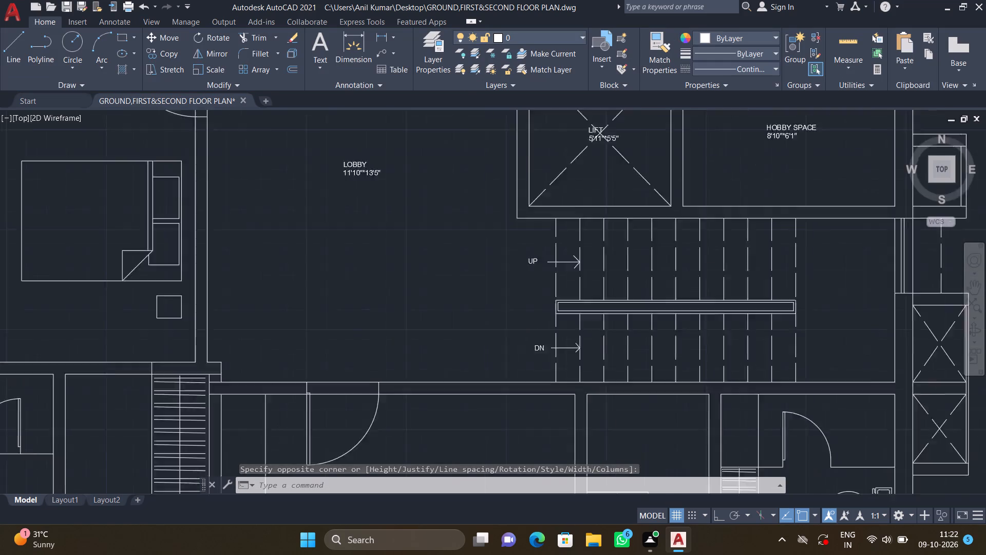
{"action": "scroll", "coordinate": [543, 367], "scroll_direction": "down", "scroll_amount": 1}
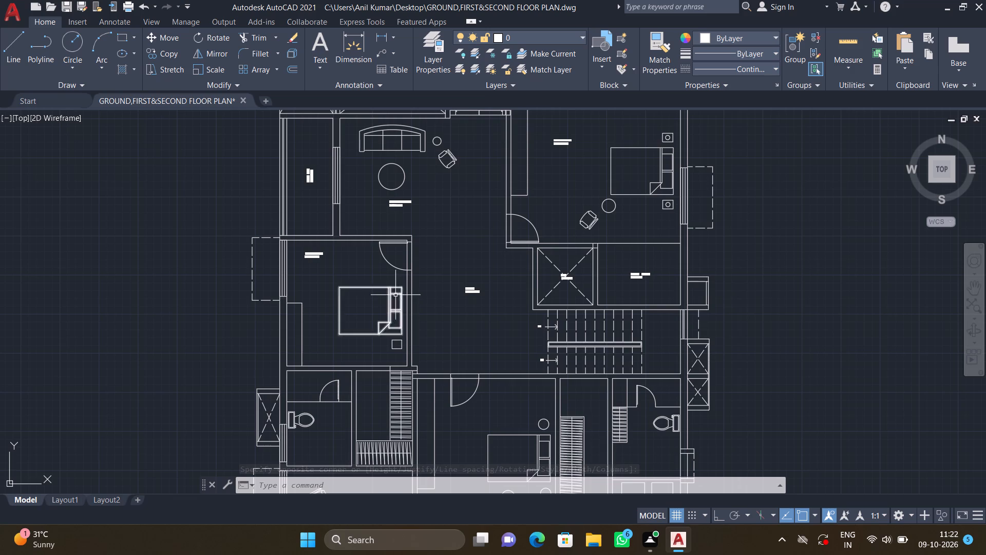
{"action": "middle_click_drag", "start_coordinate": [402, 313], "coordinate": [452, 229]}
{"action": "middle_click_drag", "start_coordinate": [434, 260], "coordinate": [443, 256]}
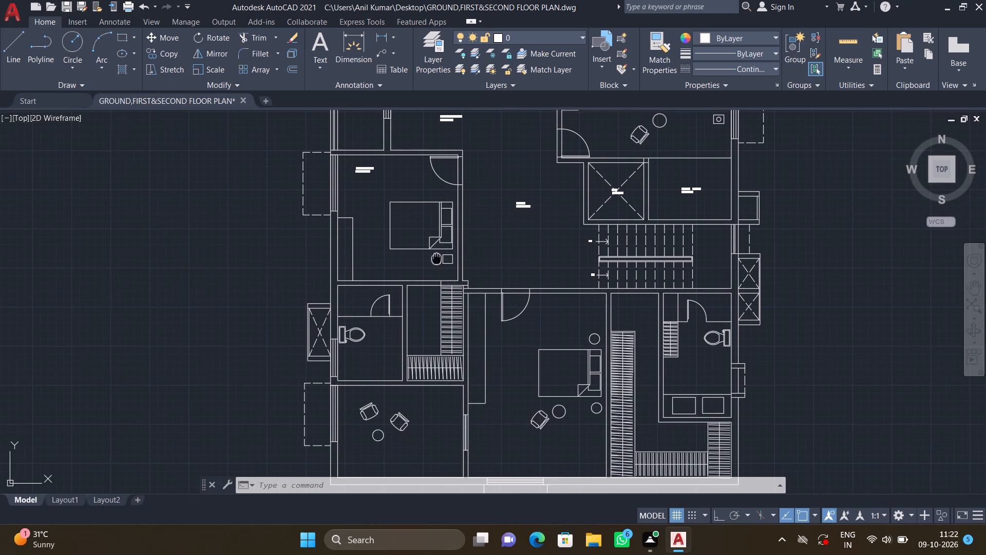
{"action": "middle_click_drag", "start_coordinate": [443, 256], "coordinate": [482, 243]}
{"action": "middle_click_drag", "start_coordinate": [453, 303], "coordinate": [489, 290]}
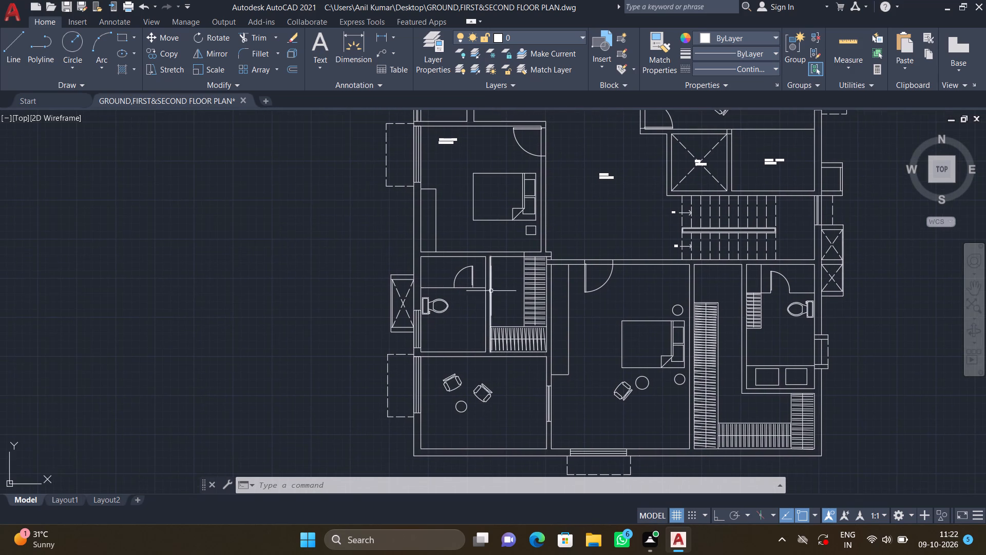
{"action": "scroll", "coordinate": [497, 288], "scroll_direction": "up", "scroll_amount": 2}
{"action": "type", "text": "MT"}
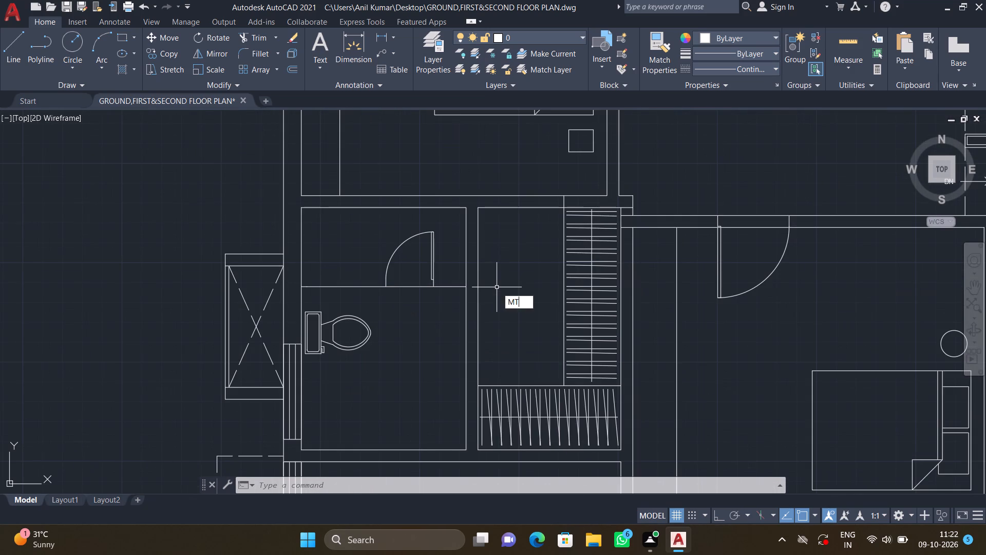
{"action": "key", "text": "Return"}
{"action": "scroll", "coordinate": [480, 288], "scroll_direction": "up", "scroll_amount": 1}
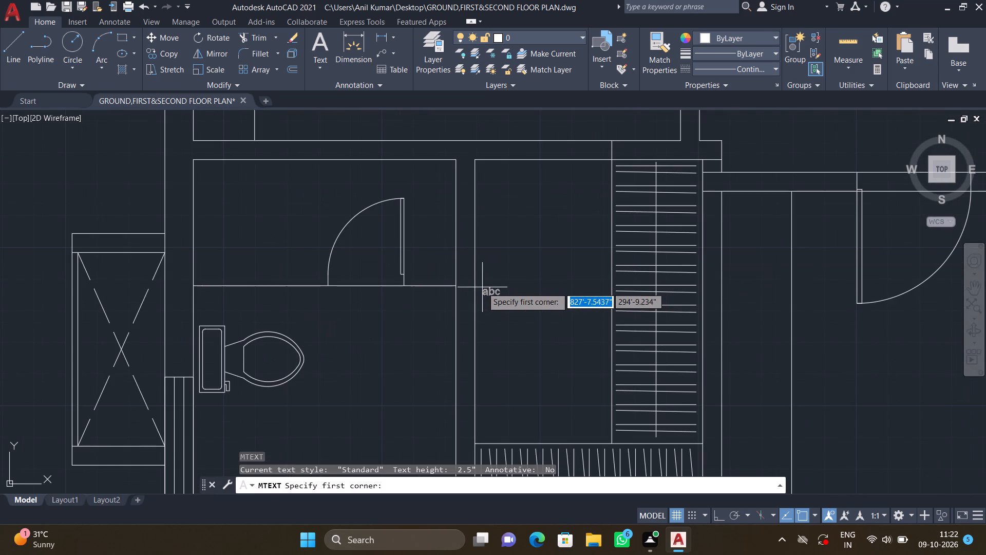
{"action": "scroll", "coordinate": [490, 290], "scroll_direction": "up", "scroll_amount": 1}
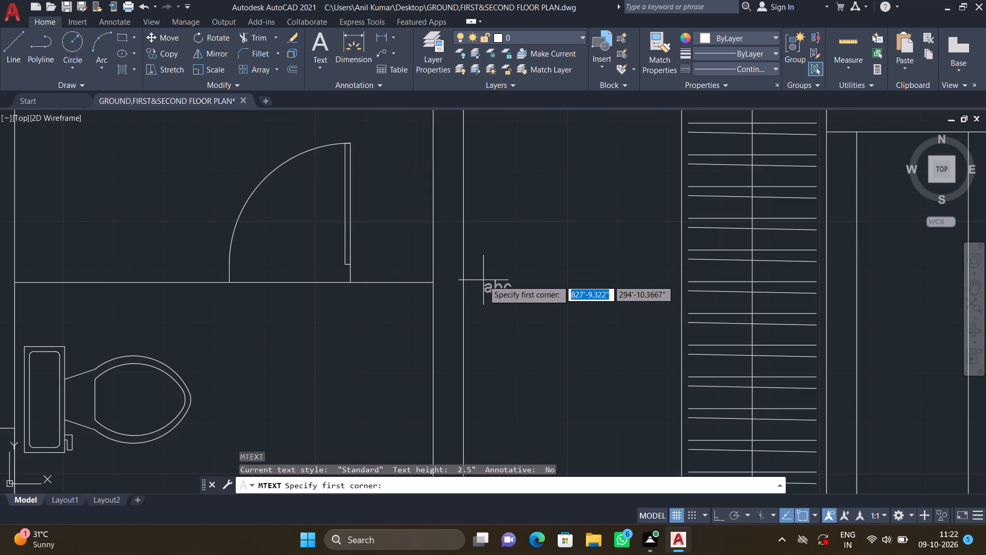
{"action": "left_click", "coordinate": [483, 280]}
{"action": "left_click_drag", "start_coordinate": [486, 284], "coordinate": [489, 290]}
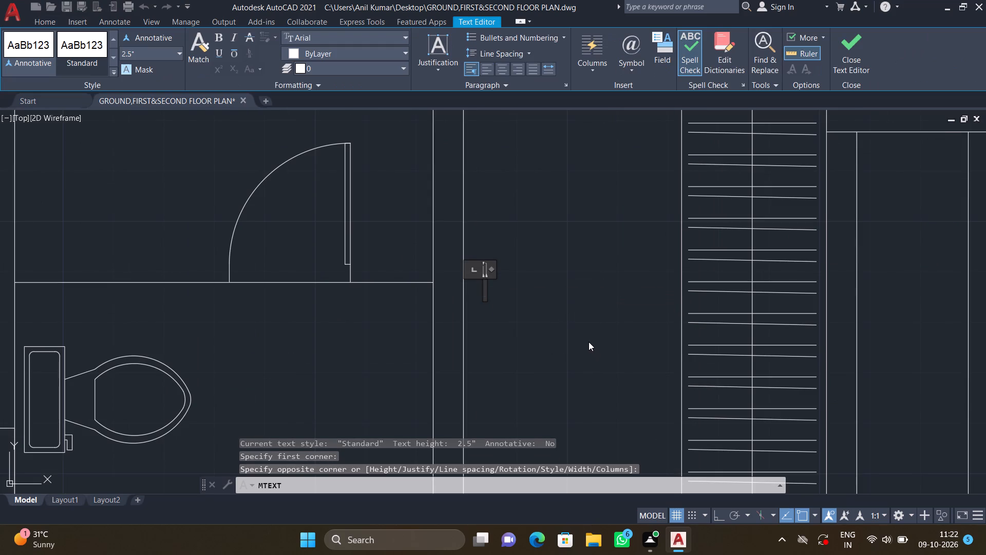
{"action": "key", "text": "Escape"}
Add a two-line multiline text label "WALK IN" / "5'5"*10'2"" in the closet room west of the vertical wardrobe, keeping the text.
{"action": "type", "text": "MT"}
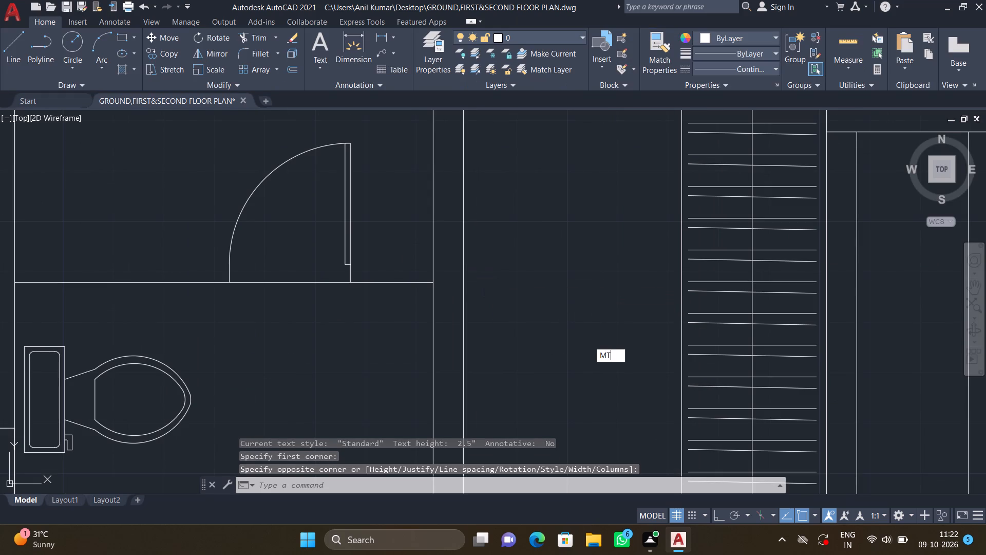
{"action": "key", "text": "Return"}
{"action": "left_click", "coordinate": [489, 276]}
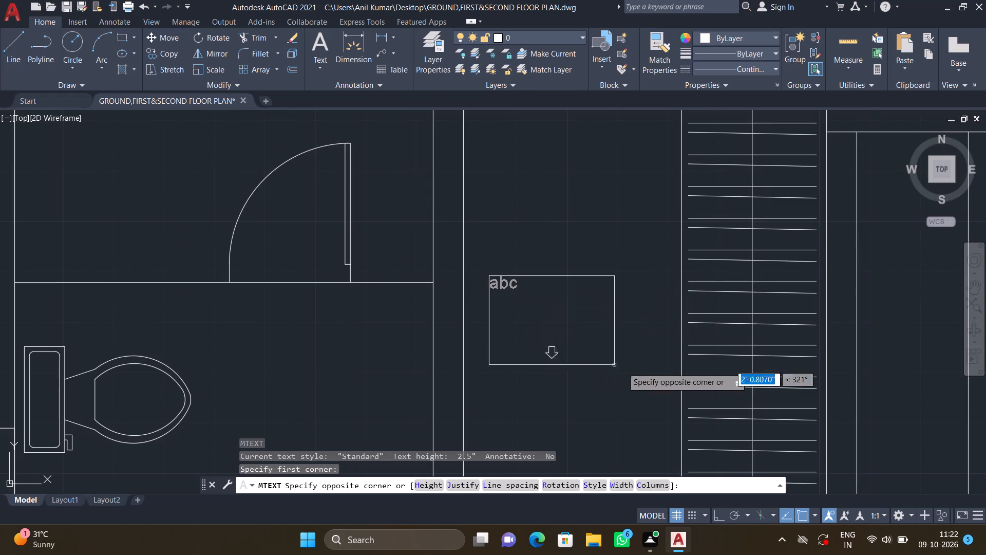
{"action": "left_click", "coordinate": [665, 377]}
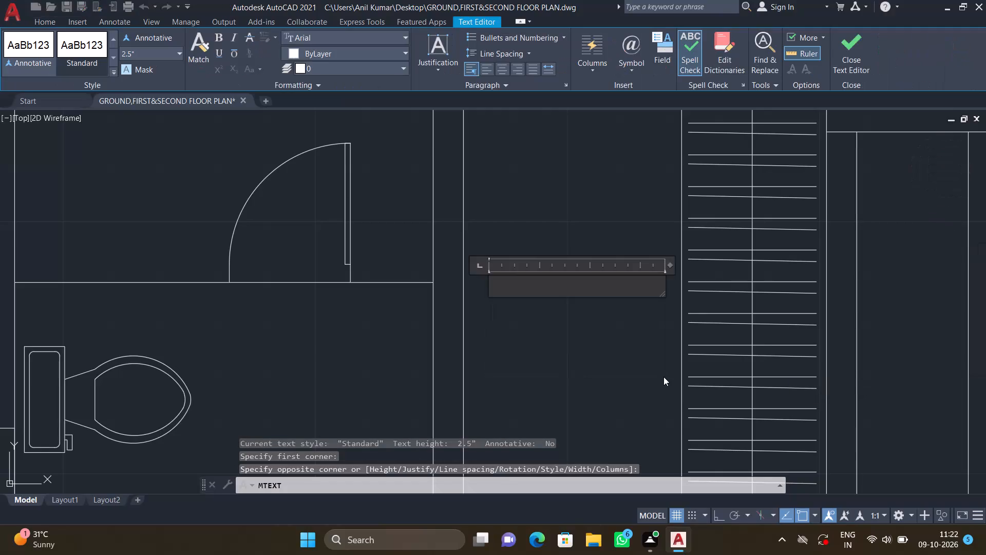
{"action": "type", "text": "WALK"}
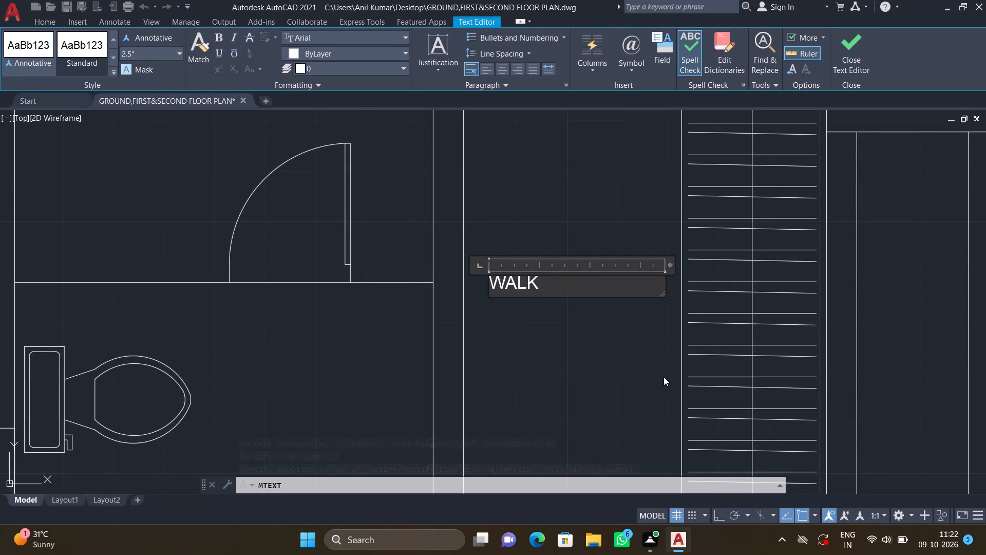
{"action": "key", "text": "space"}
{"action": "type", "text": "IN"}
{"action": "key", "text": "Return"}
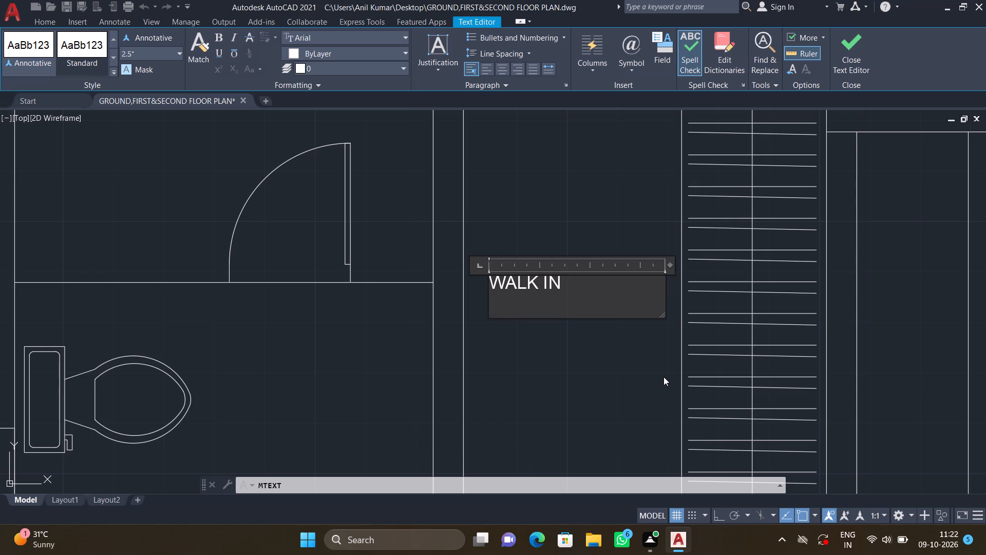
{"action": "type", "text": "5'"}
{"action": "type", "text": "5\""}
{"action": "key", "text": "asterisk"}
{"action": "type", "text": "10'"}
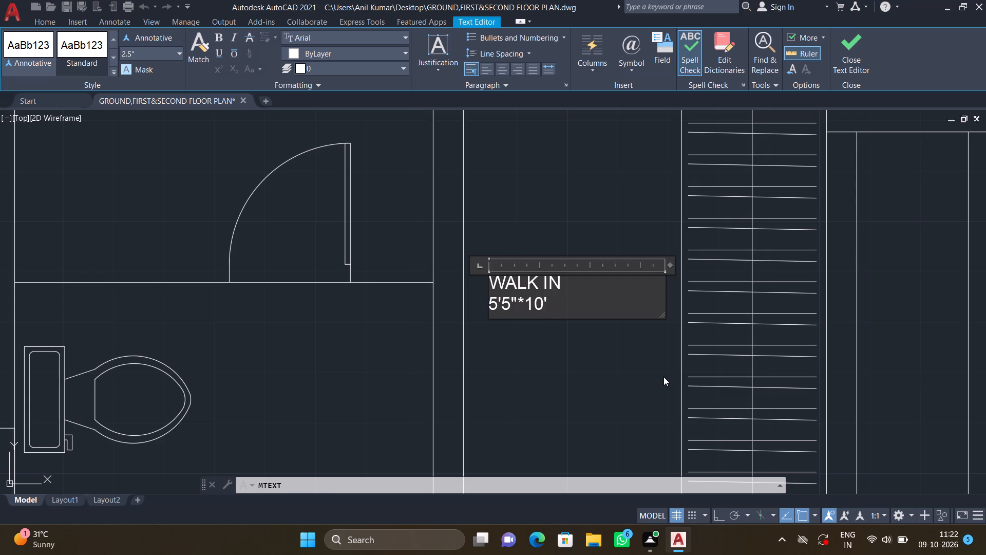
{"action": "type", "text": "2\""}
{"action": "key", "text": "Return"}
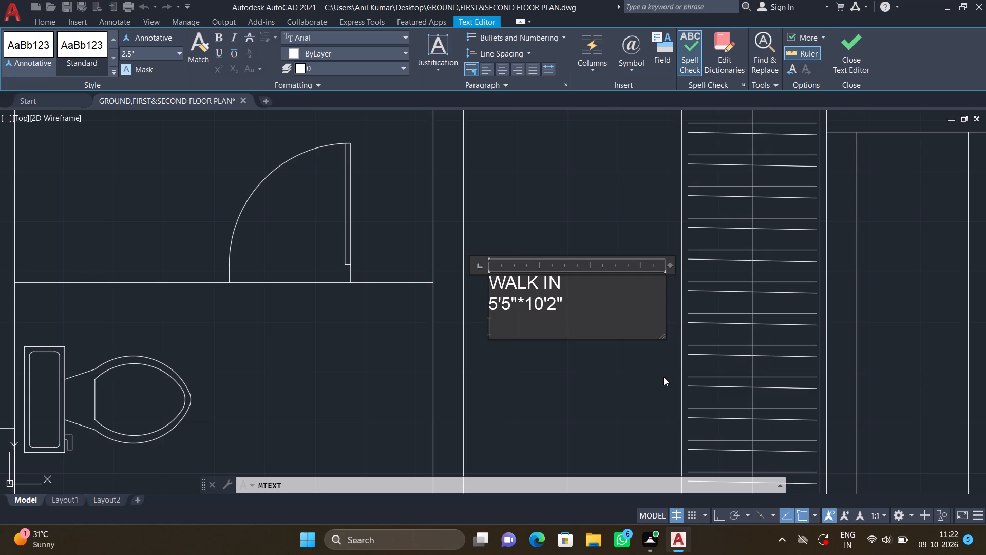
{"action": "key", "text": "Escape"}
{"action": "left_click", "coordinate": [513, 268]}
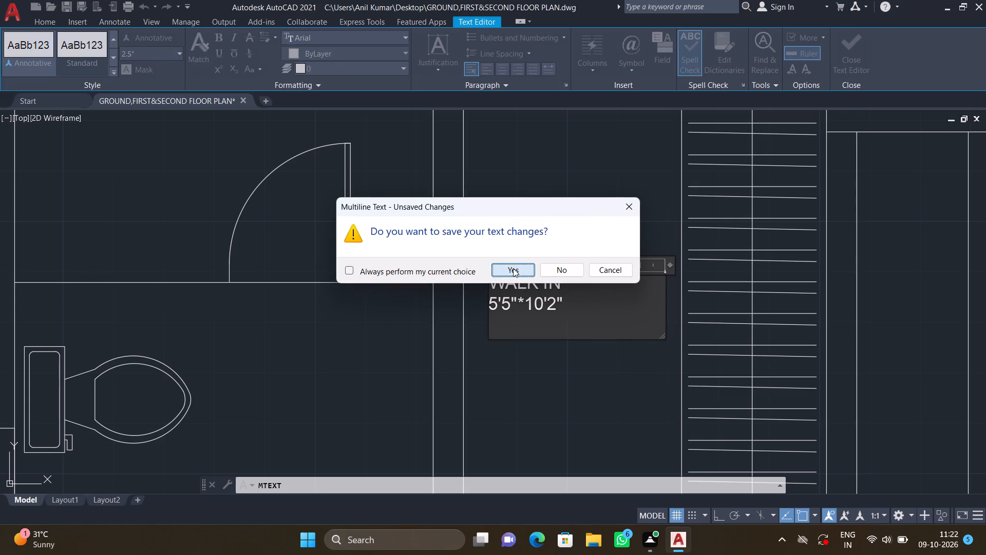
Move the WALK IN label by its upper-left corner about 7" straight south within the closet room.
{"action": "key", "text": "m"}
{"action": "key", "text": "Return"}
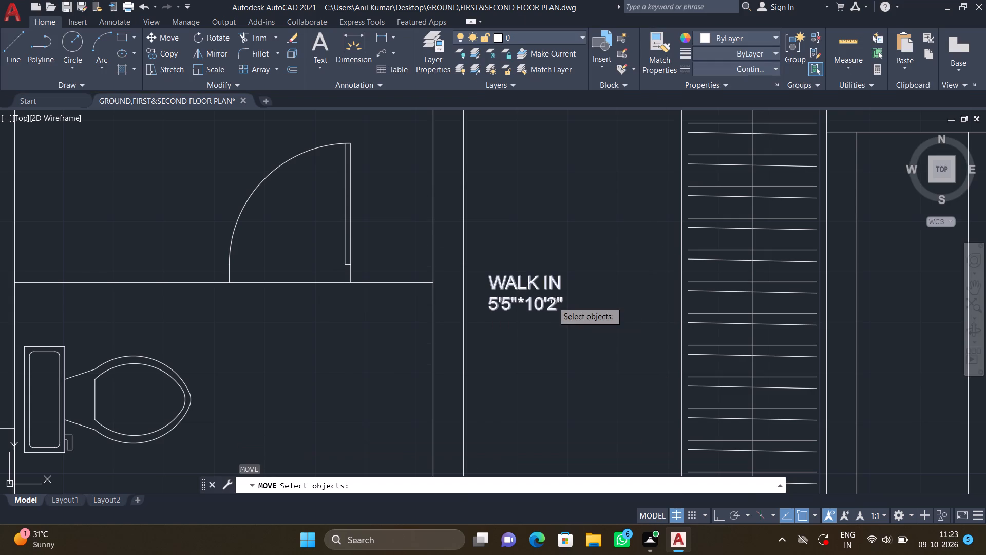
{"action": "left_click", "coordinate": [546, 279]}
{"action": "key", "text": "Return"}
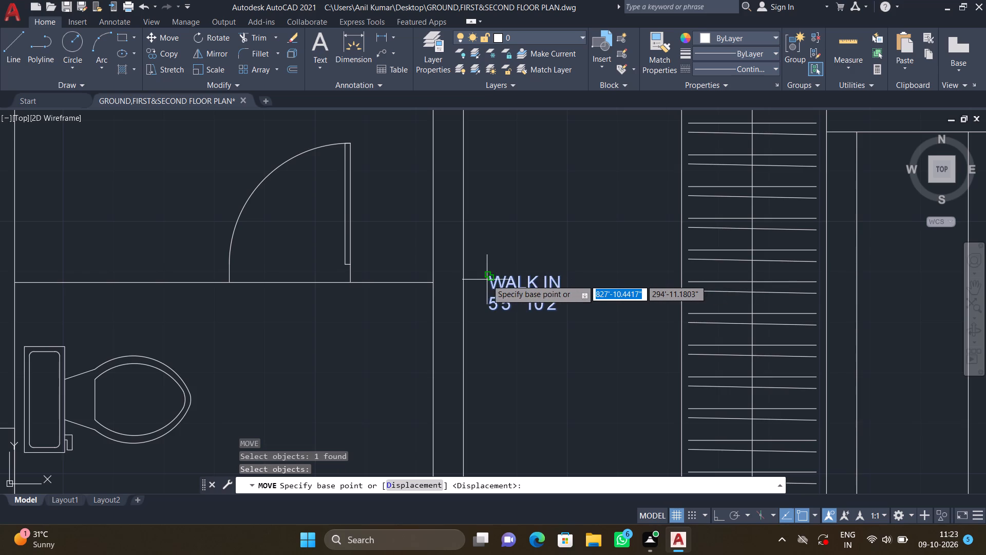
{"action": "scroll", "coordinate": [487, 280], "scroll_direction": "up", "scroll_amount": 1}
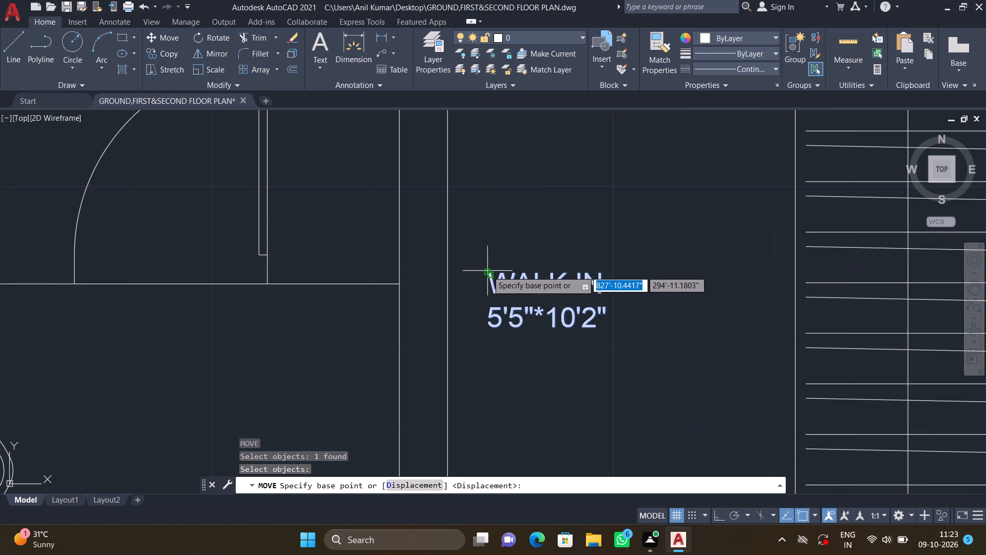
{"action": "double_click", "coordinate": [487, 271]}
{"action": "scroll", "coordinate": [516, 302], "scroll_direction": "down", "scroll_amount": 2}
{"action": "left_click", "coordinate": [528, 313]}
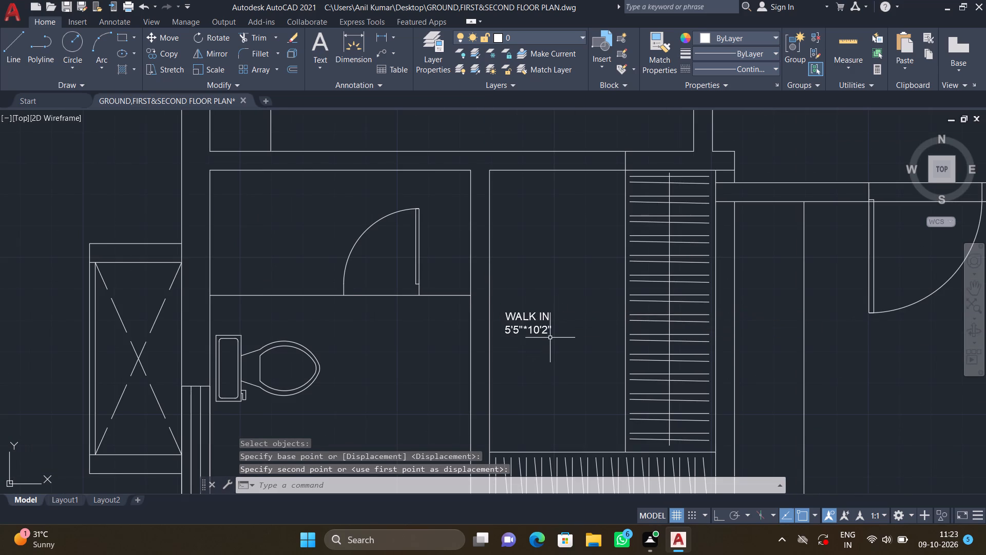
Move the WALK IN label by its upper-left corner east and slightly south, towards the middle of the closet's open floor.
{"action": "key", "text": "m"}
{"action": "key", "text": "Return"}
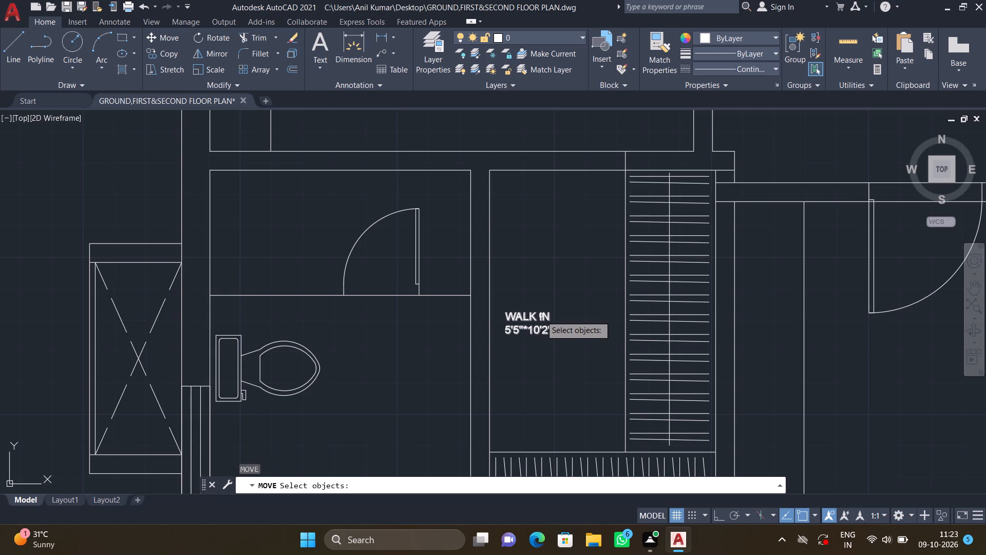
{"action": "double_click", "coordinate": [541, 316]}
{"action": "key", "text": "Return"}
{"action": "scroll", "coordinate": [491, 322], "scroll_direction": "up", "scroll_amount": 2}
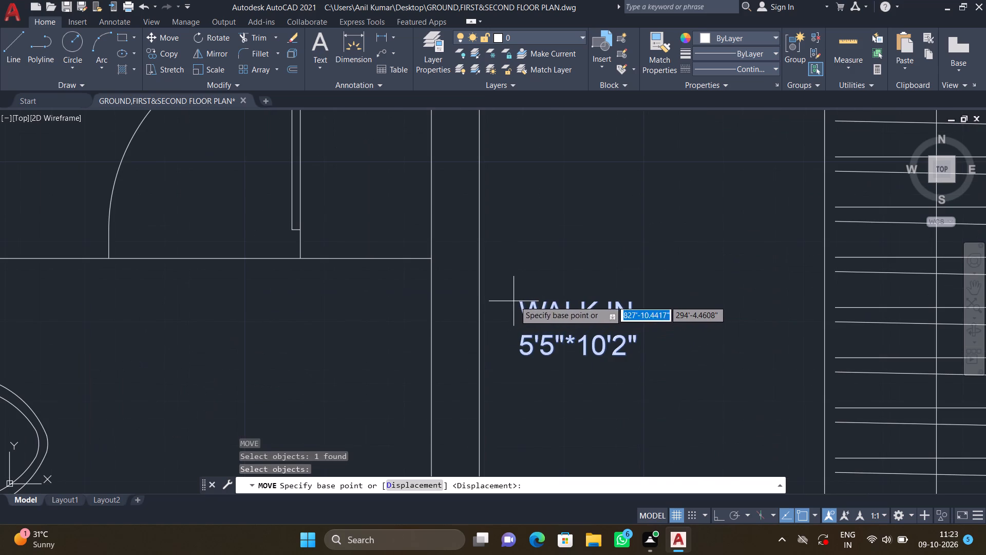
{"action": "double_click", "coordinate": [519, 301]}
{"action": "double_click", "coordinate": [579, 318]}
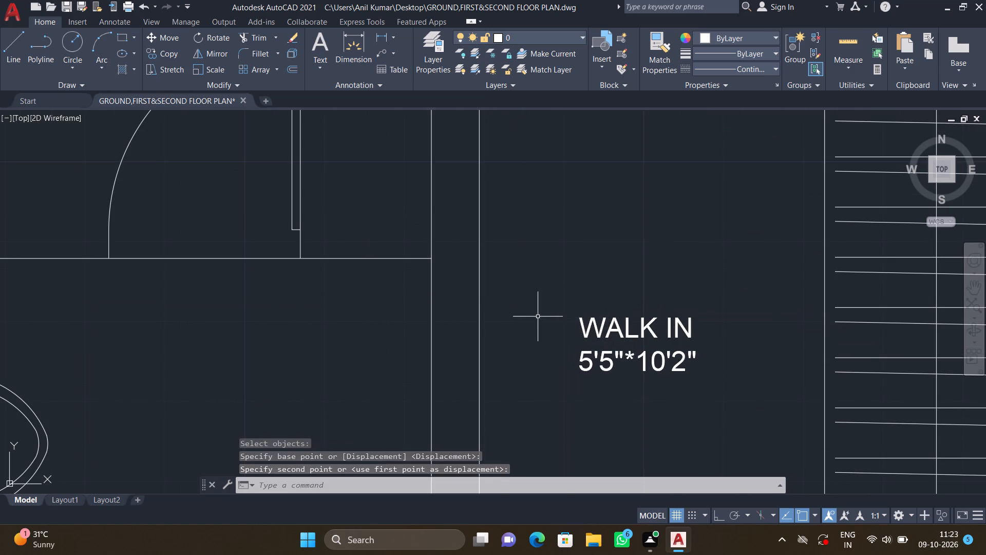
Add a two-line multiline text label "TOILET" / "6'11"*10'2"" below the WC in the bathroom west of the walk-in closet, keeping the text.
{"action": "scroll", "coordinate": [536, 317], "scroll_direction": "down", "scroll_amount": 3}
{"action": "middle_click_drag", "start_coordinate": [535, 356], "coordinate": [682, 281]}
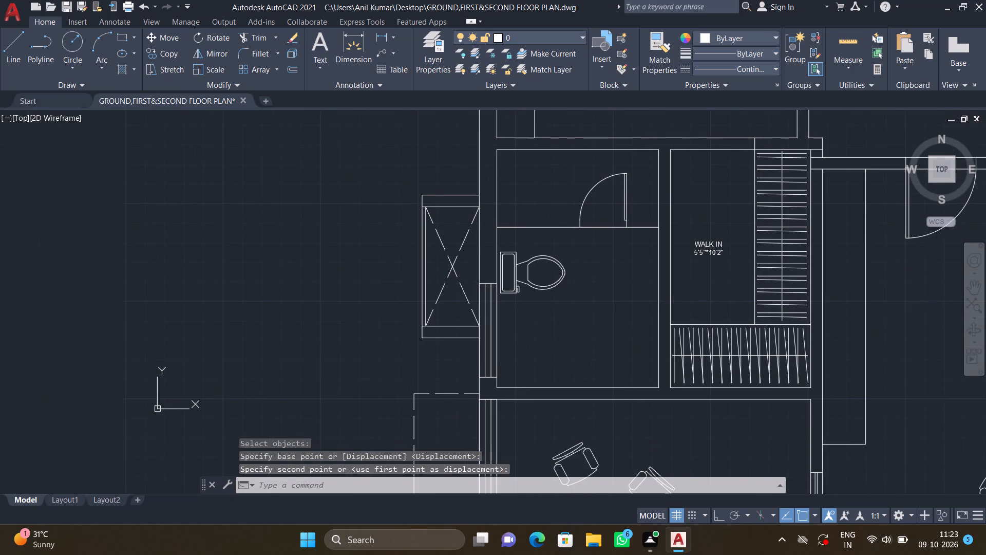
{"action": "type", "text": "MT"}
{"action": "key", "text": "Return"}
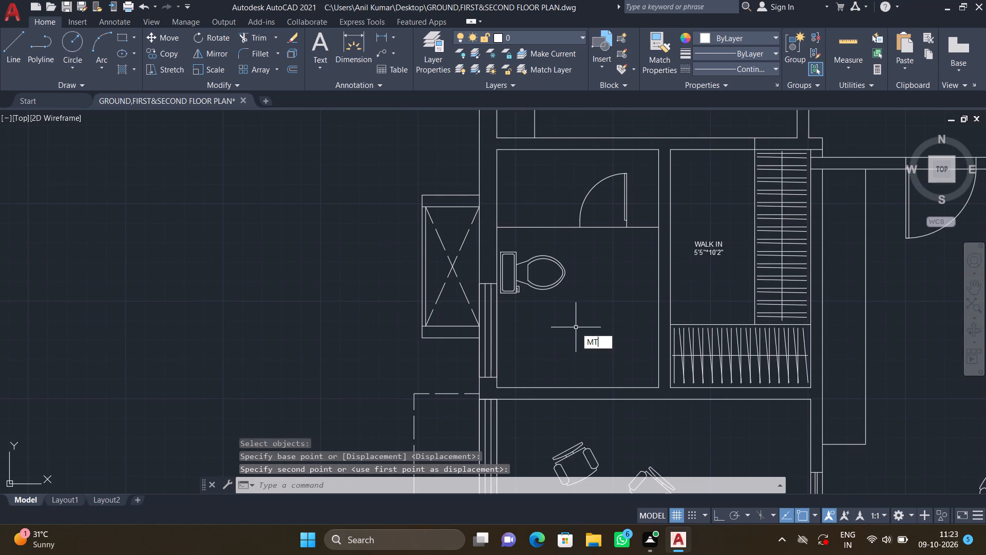
{"action": "scroll", "coordinate": [536, 309], "scroll_direction": "up", "scroll_amount": 1}
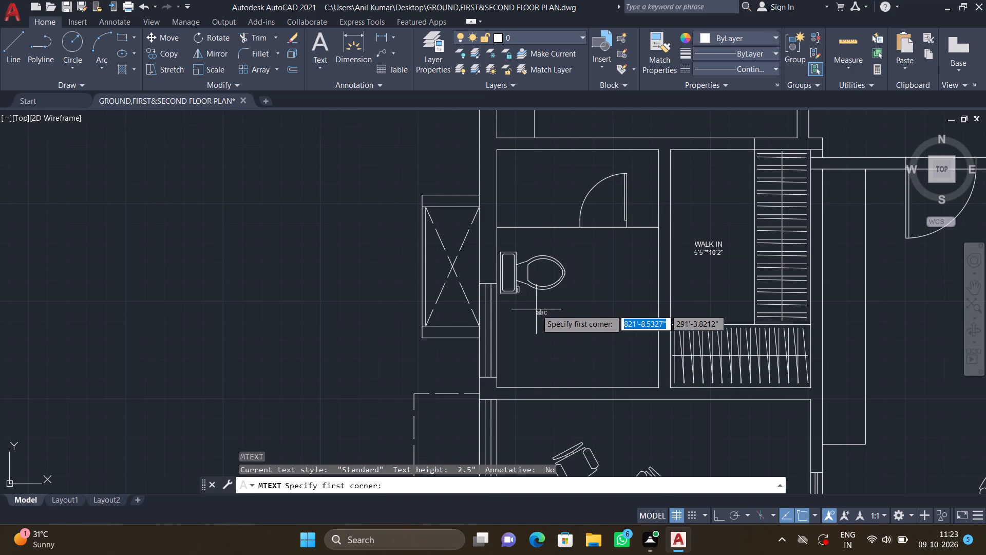
{"action": "left_click_drag", "start_coordinate": [539, 309], "coordinate": [542, 314]}
{"action": "double_click", "coordinate": [696, 383]}
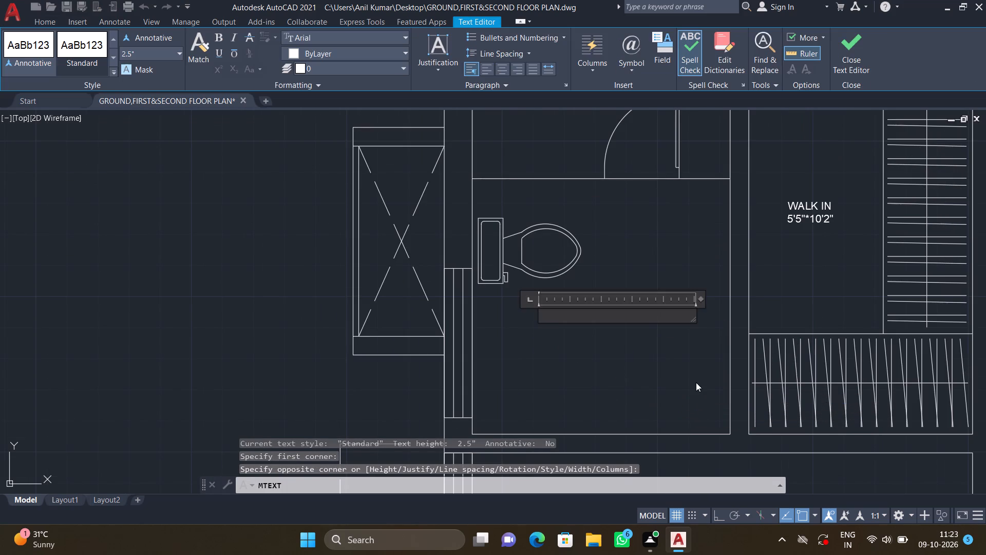
{"action": "type", "text": "TOIL"}
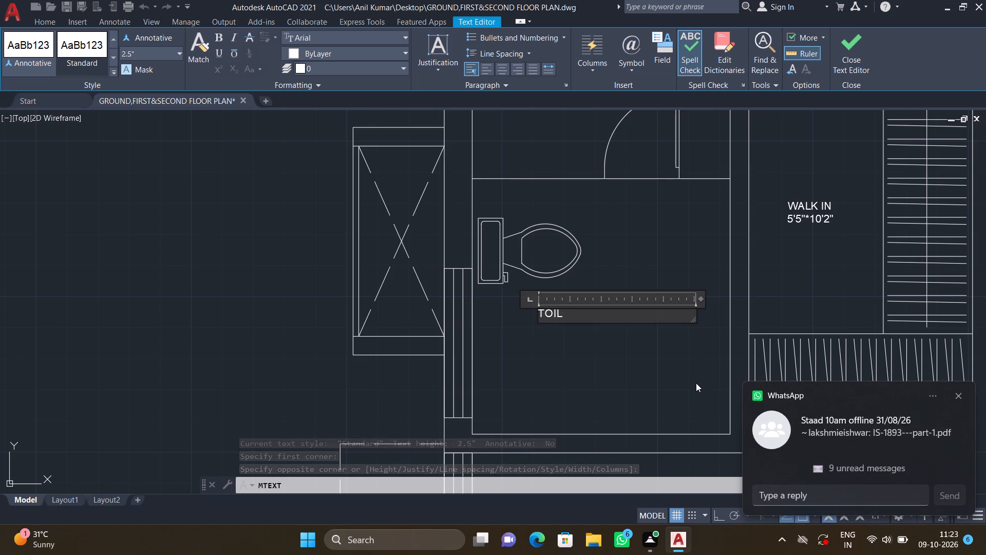
{"action": "type", "text": "ET"}
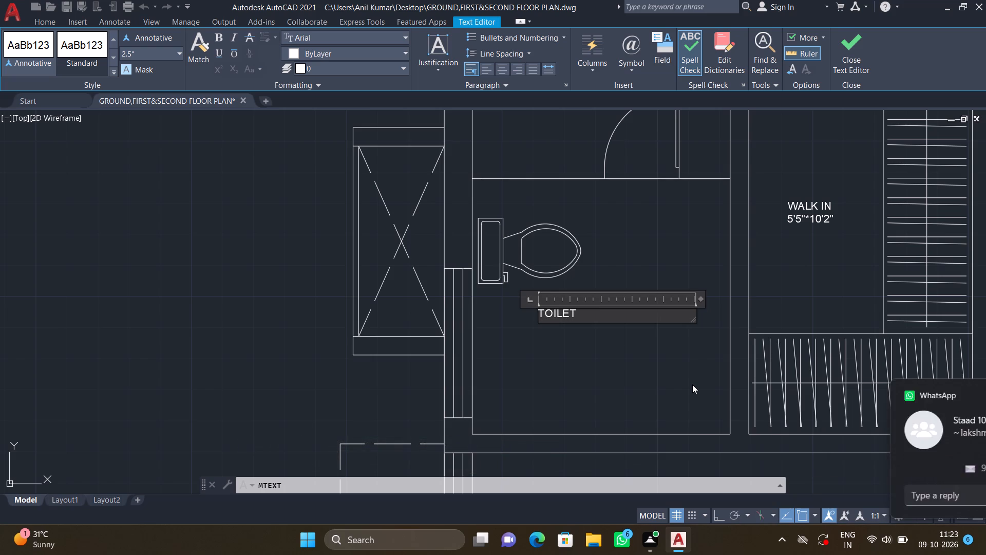
{"action": "key", "text": "Return"}
{"action": "type", "text": "6'"}
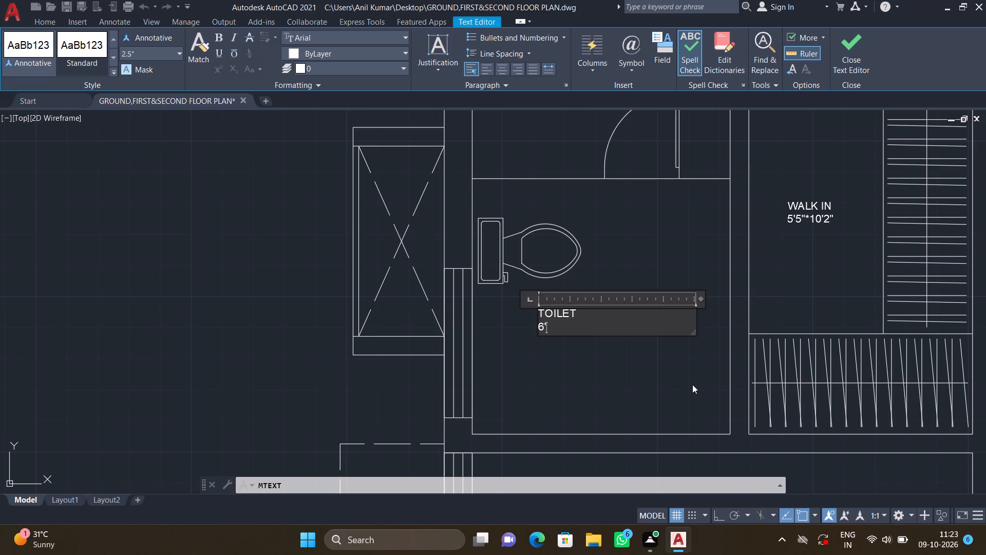
{"action": "type", "text": "11\"*"}
{"action": "type", "text": "10'"}
{"action": "type", "text": "2\""}
{"action": "key", "text": "Return"}
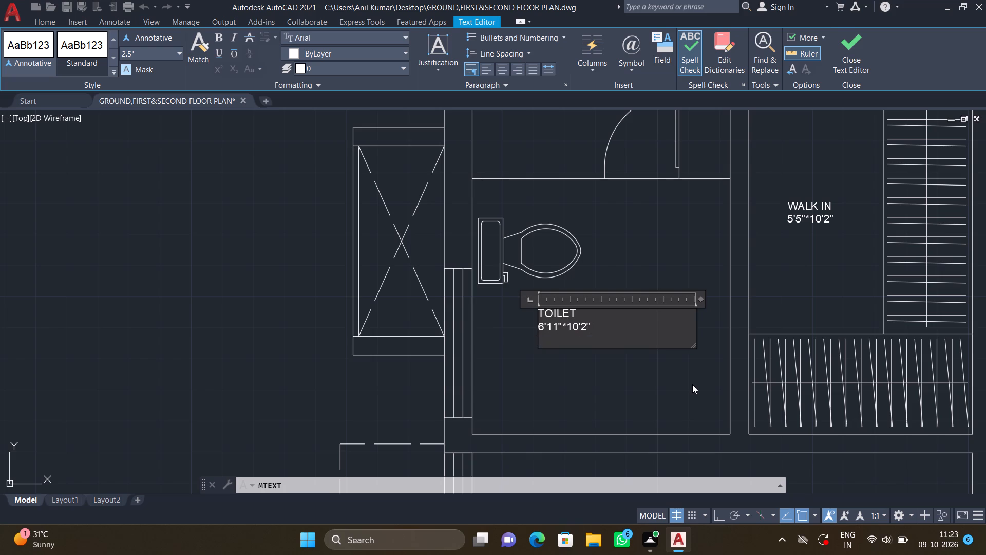
{"action": "key", "text": "Escape"}
{"action": "left_click", "coordinate": [518, 269]}
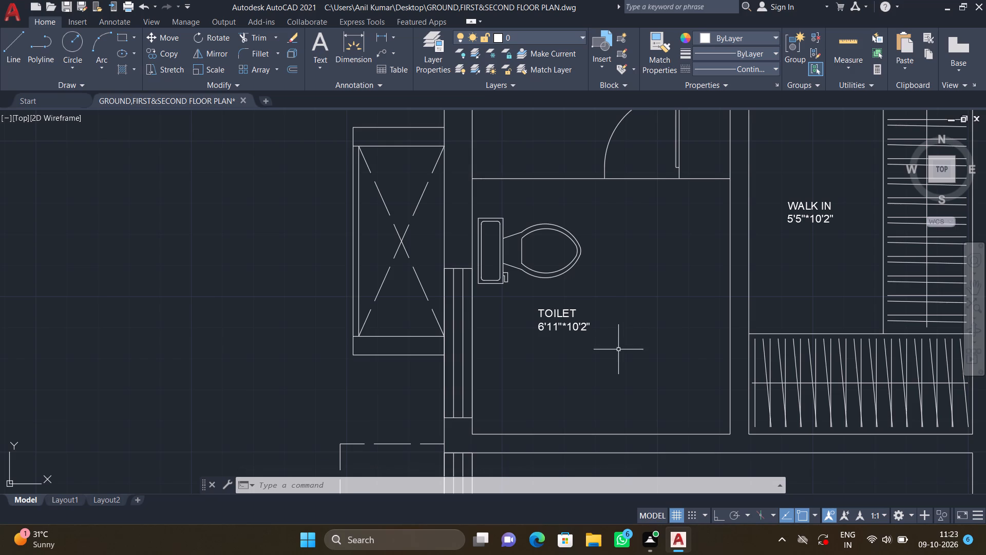
{"action": "middle_click_drag", "start_coordinate": [611, 344], "coordinate": [575, 291]}
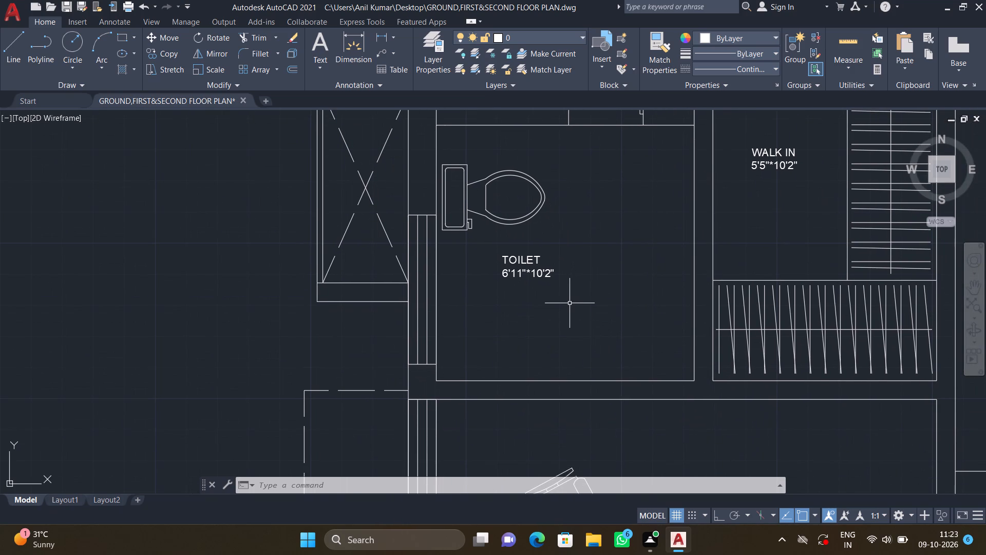
Draw a horizontal line across the toilet just south of its label, from the west wall's inner face to the east wall, with Ortho on.
{"action": "key", "text": "l"}
{"action": "key", "text": "Return"}
{"action": "key", "text": "F8"}
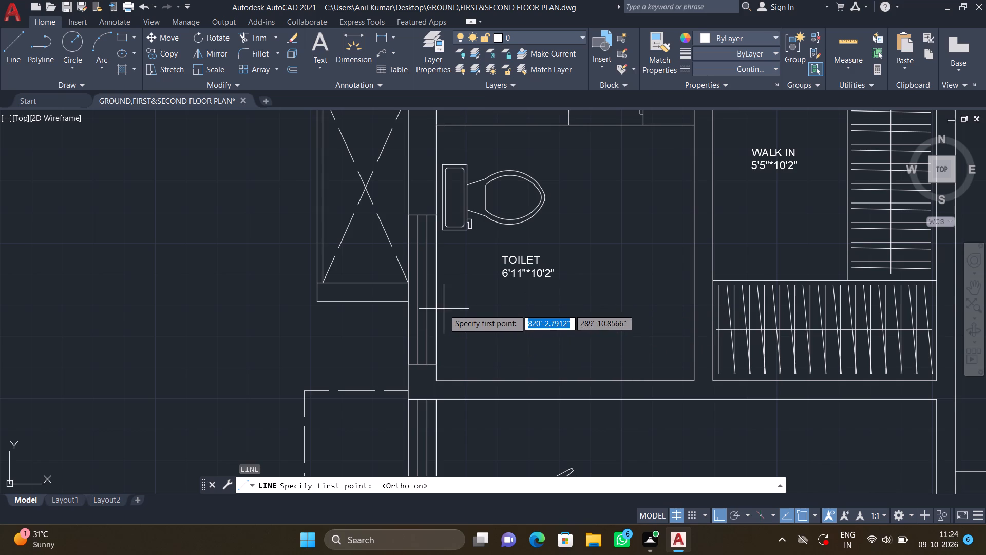
{"action": "scroll", "coordinate": [443, 309], "scroll_direction": "up", "scroll_amount": 1}
{"action": "left_click", "coordinate": [431, 302]}
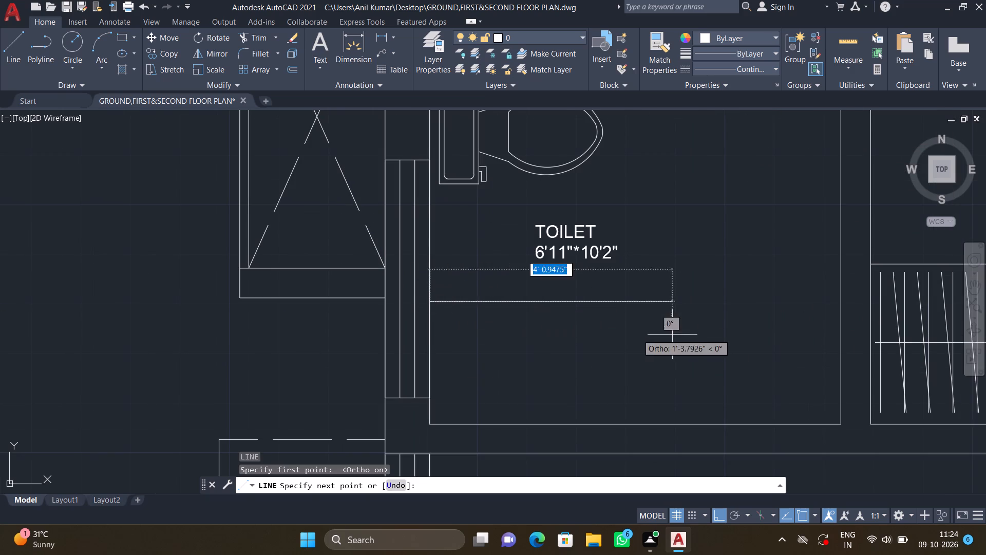
{"action": "scroll", "coordinate": [692, 332], "scroll_direction": "down", "scroll_amount": 1}
{"action": "middle_click_drag", "start_coordinate": [708, 326], "coordinate": [656, 315]}
{"action": "scroll", "coordinate": [724, 306], "scroll_direction": "up", "scroll_amount": 2}
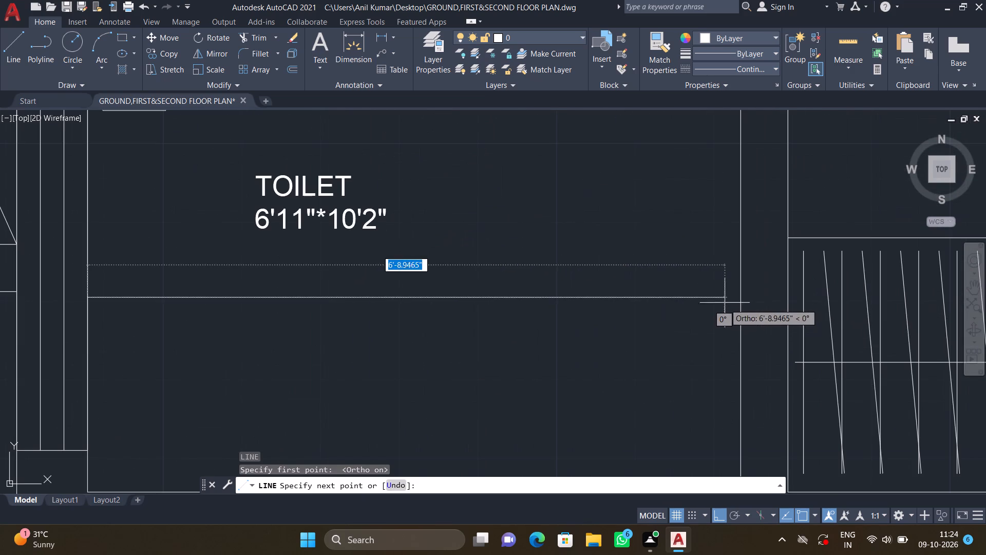
{"action": "left_click", "coordinate": [738, 301]}
{"action": "key", "text": "Return"}
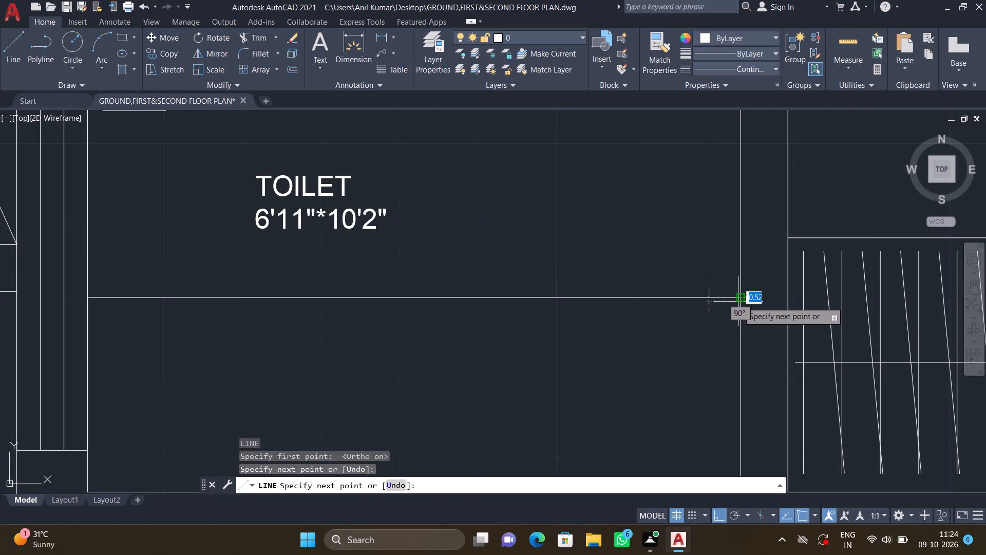
Draw a rectangle about 2'5" wide and 2' deep between the new counter line and the toilet's south wall, near the middle of the strip.
{"action": "scroll", "coordinate": [742, 300], "scroll_direction": "down", "scroll_amount": 2}
{"action": "middle_click_drag", "start_coordinate": [664, 329], "coordinate": [615, 295]}
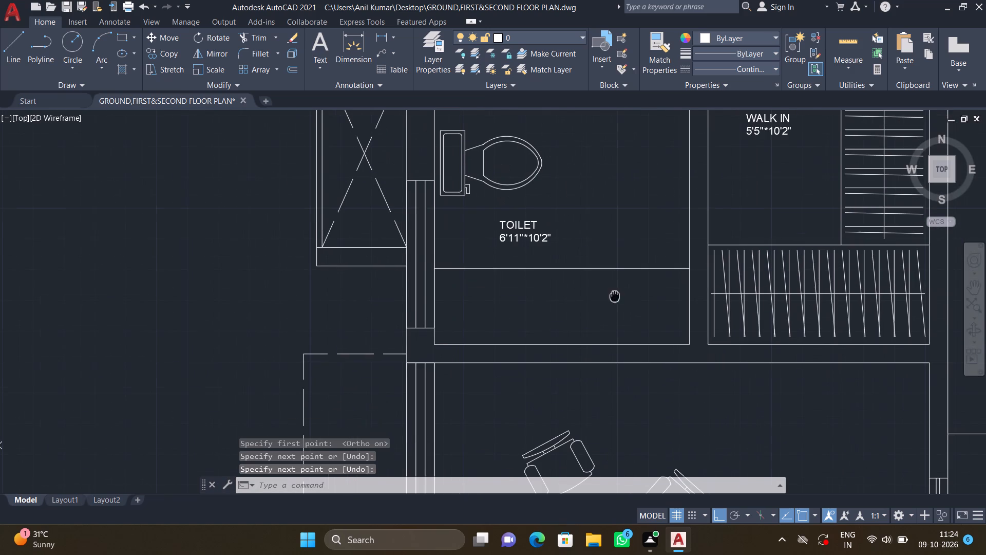
{"action": "type", "text": "REC"}
{"action": "key", "text": "Return"}
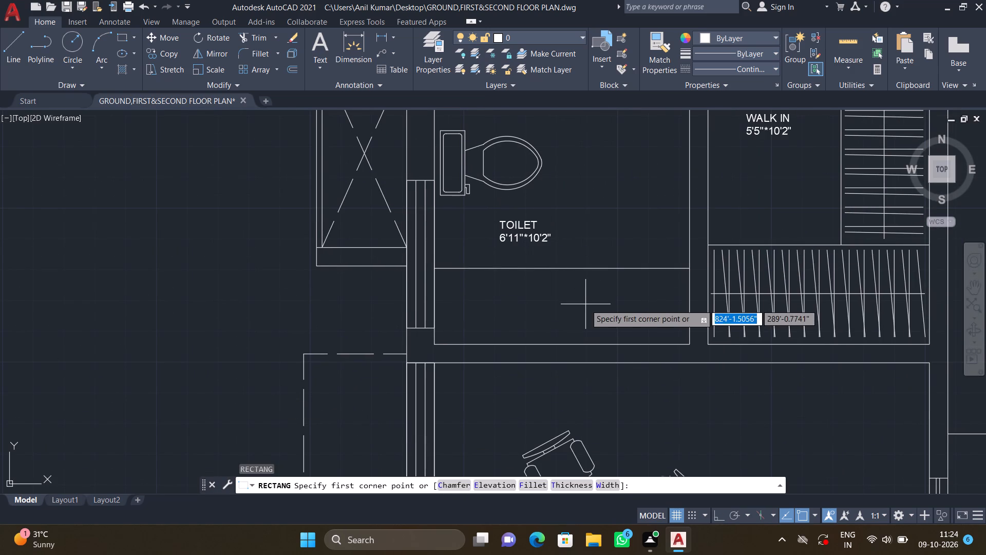
{"action": "scroll", "coordinate": [514, 273], "scroll_direction": "up", "scroll_amount": 2}
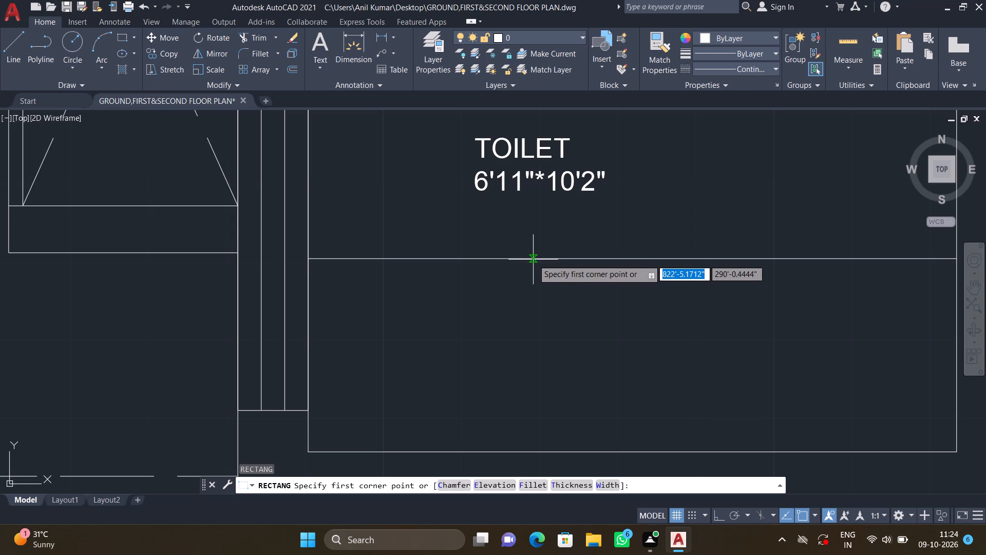
{"action": "left_click", "coordinate": [535, 257]}
{"action": "scroll", "coordinate": [671, 364], "scroll_direction": "down", "scroll_amount": 1}
{"action": "middle_click_drag", "start_coordinate": [682, 371], "coordinate": [580, 307]}
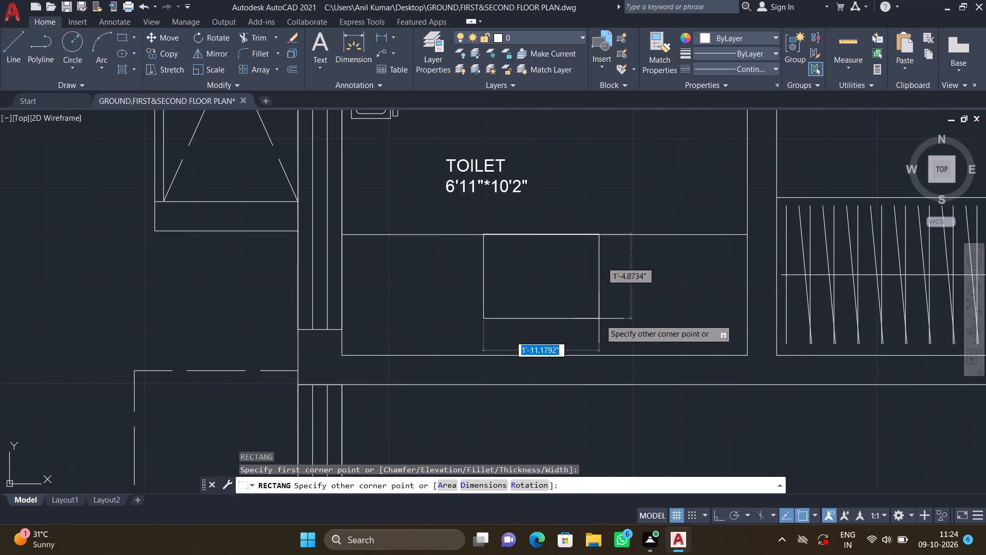
{"action": "scroll", "coordinate": [611, 325], "scroll_direction": "up", "scroll_amount": 2}
{"action": "scroll", "coordinate": [625, 344], "scroll_direction": "down", "scroll_amount": 2}
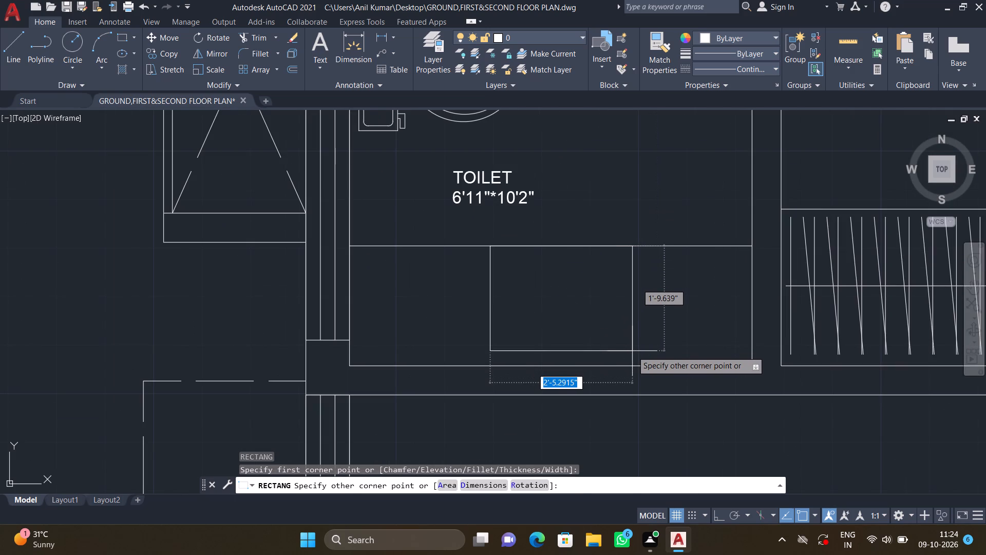
{"action": "scroll", "coordinate": [631, 363], "scroll_direction": "up", "scroll_amount": 2}
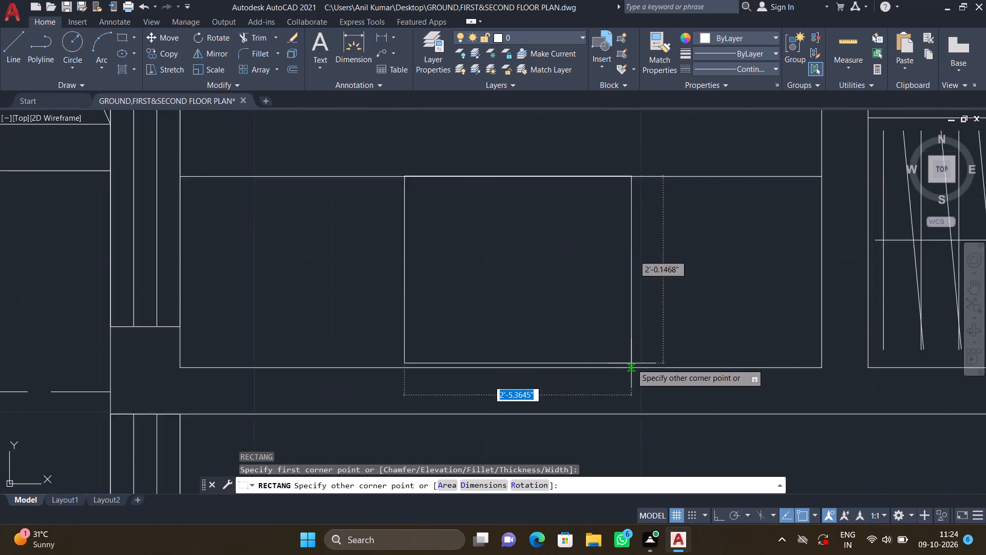
{"action": "scroll", "coordinate": [631, 363], "scroll_direction": "up", "scroll_amount": 1}
{"action": "double_click", "coordinate": [631, 375]}
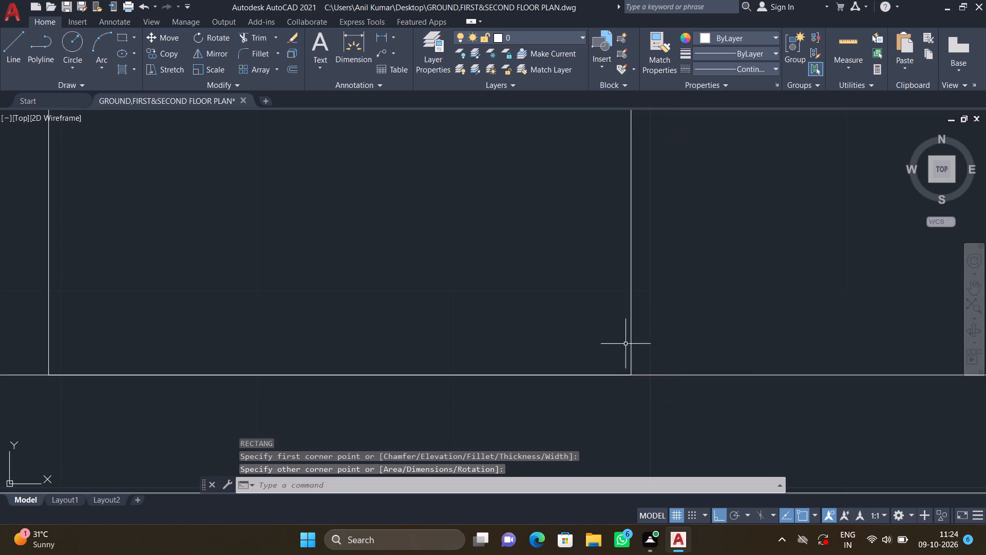
Add a two-line multiline text label "SIT - OUT" / "13'5"*9'10"" northeast of the two armchairs in the room south of the toilet, keeping the text.
{"action": "scroll", "coordinate": [545, 260], "scroll_direction": "down", "scroll_amount": 3}
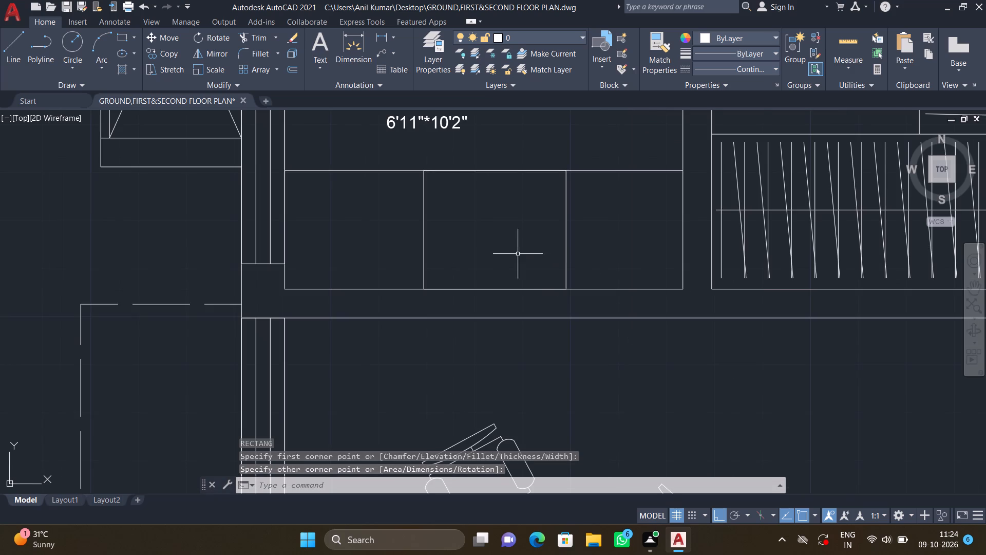
{"action": "scroll", "coordinate": [504, 250], "scroll_direction": "down", "scroll_amount": 2}
{"action": "middle_click_drag", "start_coordinate": [510, 271], "coordinate": [410, 220]}
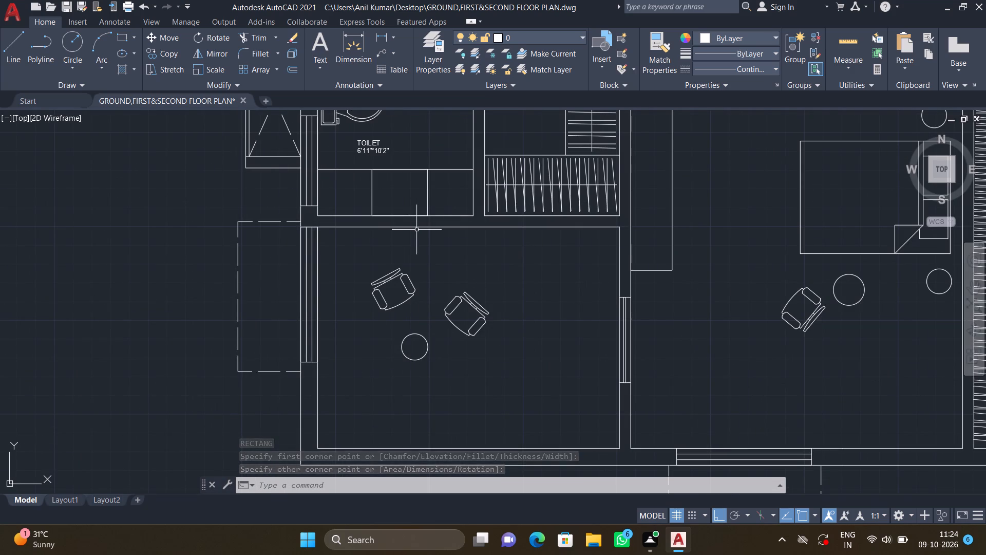
{"action": "middle_click_drag", "start_coordinate": [371, 249], "coordinate": [352, 185]}
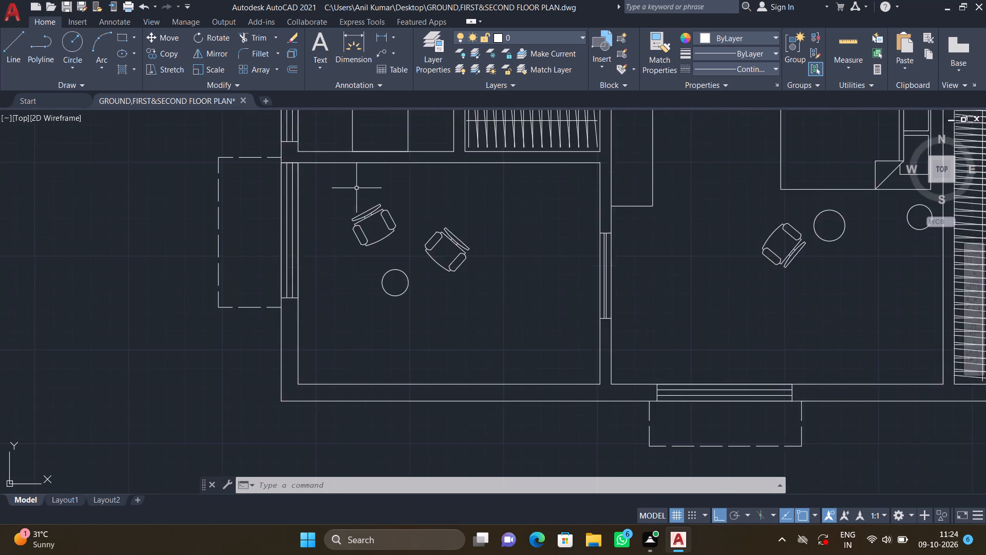
{"action": "scroll", "coordinate": [368, 192], "scroll_direction": "down", "scroll_amount": 1}
{"action": "type", "text": "MT"}
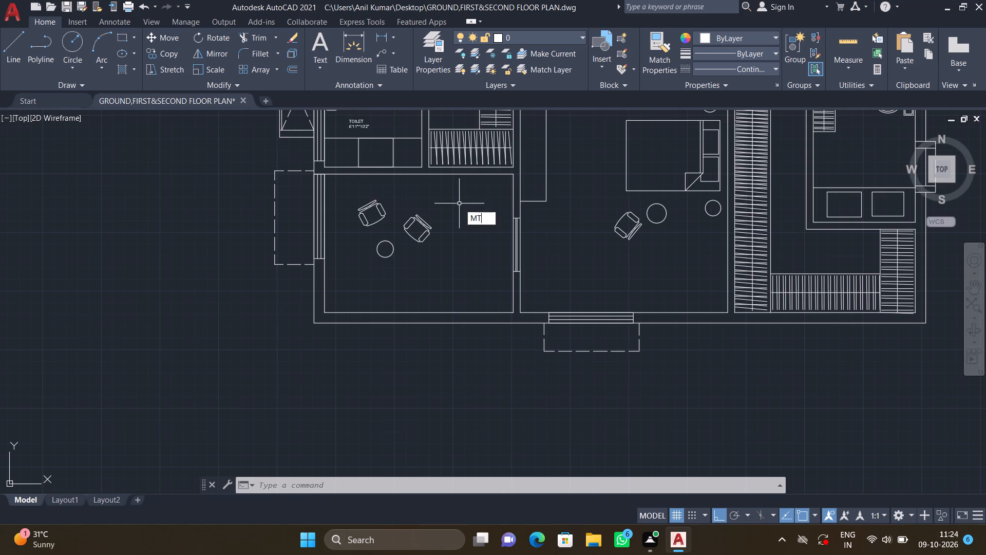
{"action": "key", "text": "Return"}
{"action": "scroll", "coordinate": [458, 202], "scroll_direction": "down", "scroll_amount": 2}
{"action": "middle_click_drag", "start_coordinate": [446, 202], "coordinate": [426, 318]}
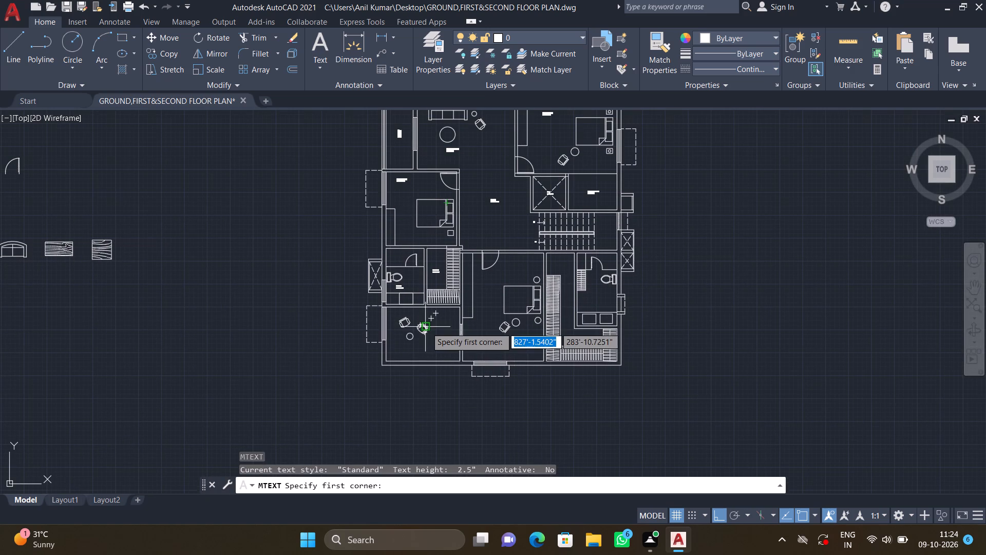
{"action": "scroll", "coordinate": [427, 330], "scroll_direction": "up", "scroll_amount": 3}
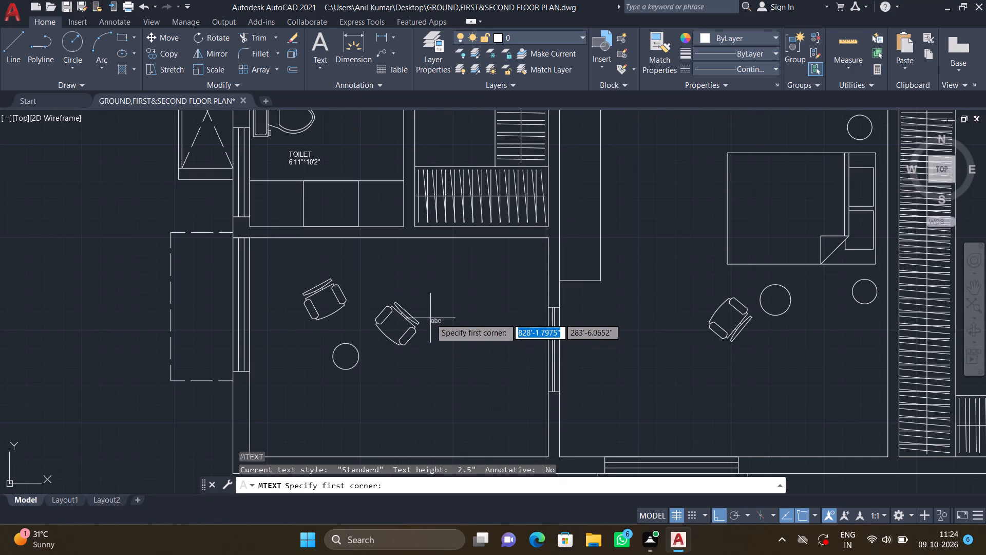
{"action": "scroll", "coordinate": [424, 295], "scroll_direction": "up", "scroll_amount": 2}
{"action": "left_click_drag", "start_coordinate": [446, 210], "coordinate": [455, 221]}
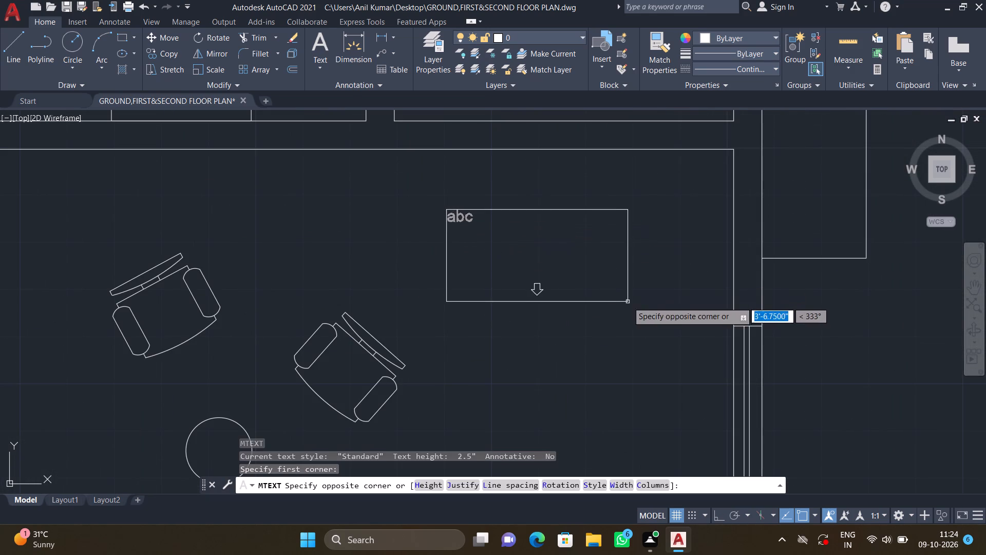
{"action": "double_click", "coordinate": [632, 303]}
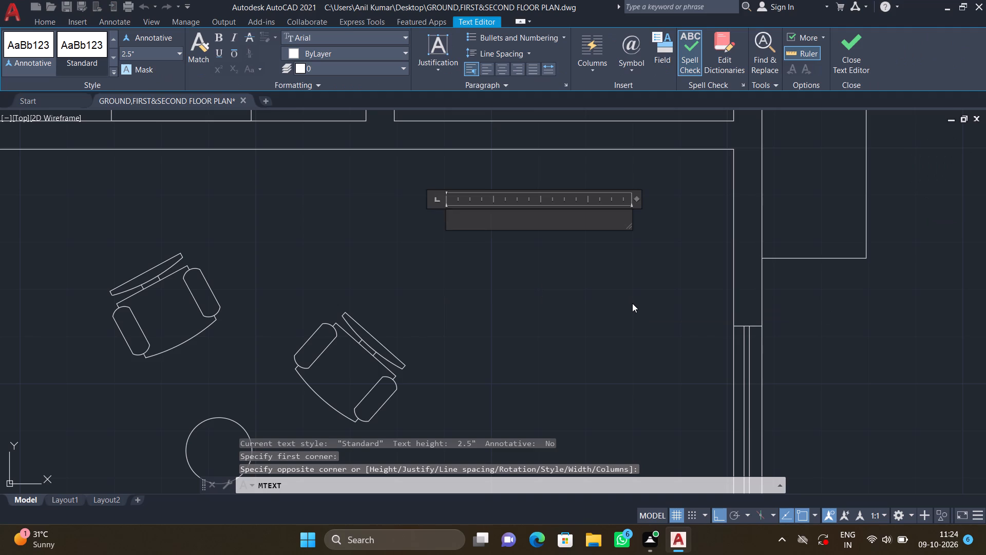
{"action": "key", "text": "s"}
{"action": "type", "text": "IT"}
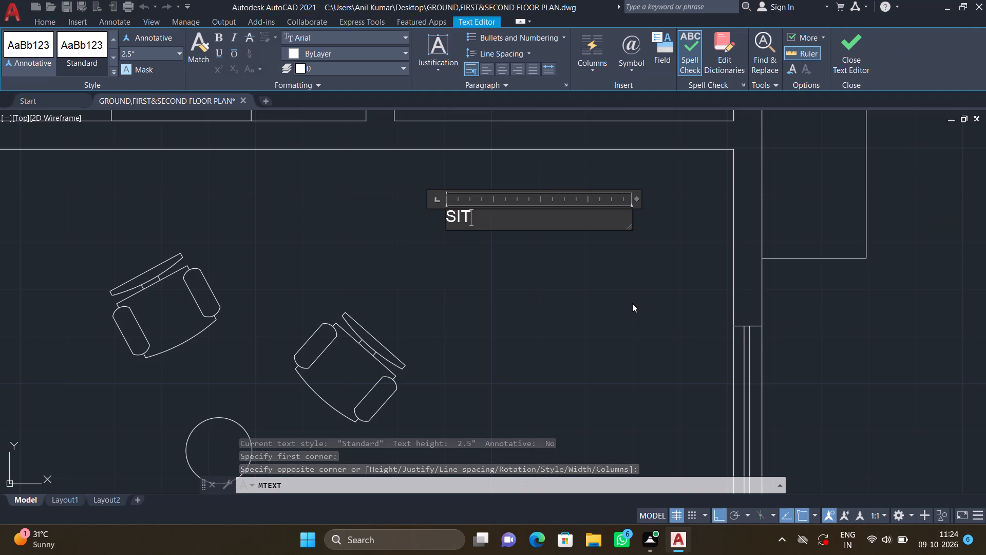
{"action": "key", "text": "space"}
{"action": "type", "text": "- OUT"}
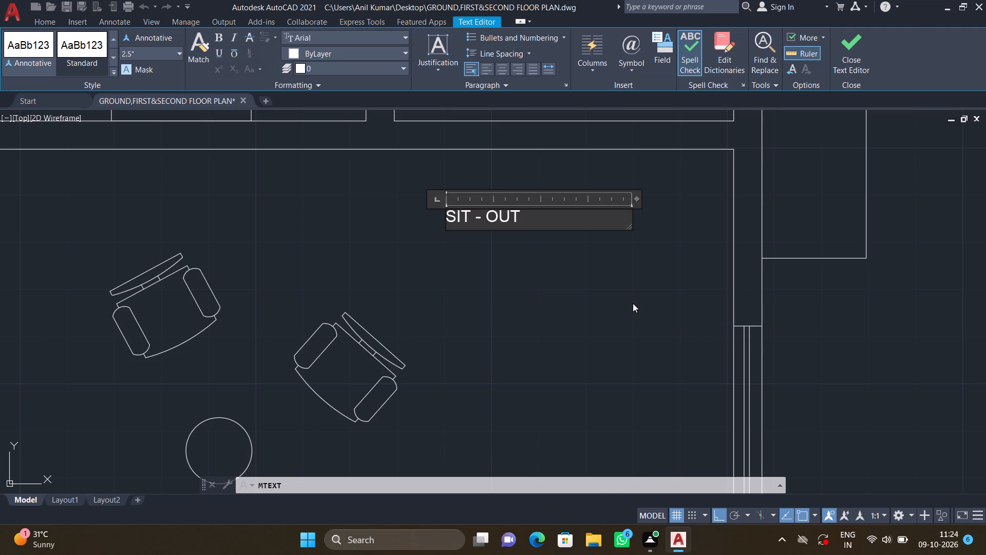
{"action": "key", "text": "Return"}
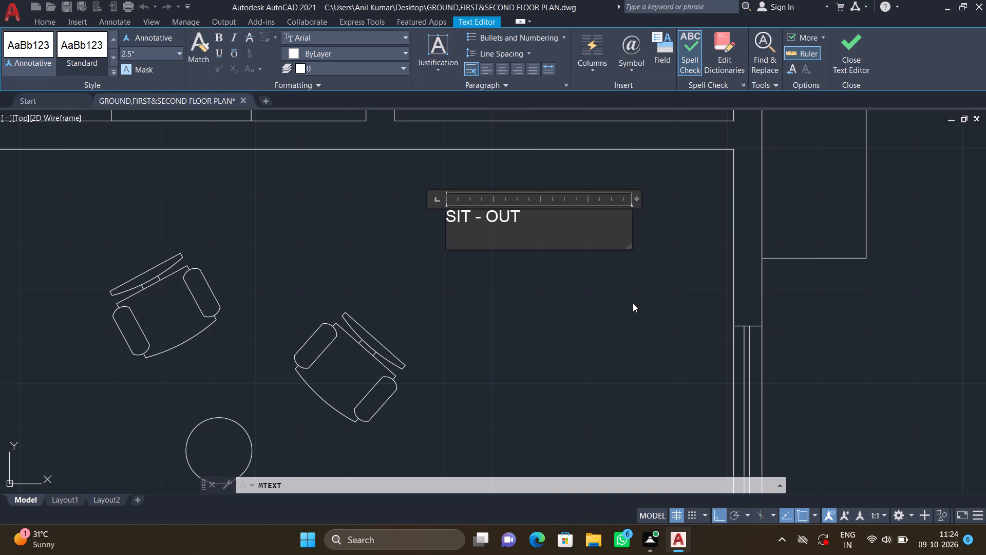
{"action": "type", "text": "13'"}
{"action": "type", "text": "5\"*"}
{"action": "type", "text": "9'"}
{"action": "type", "text": "10\""}
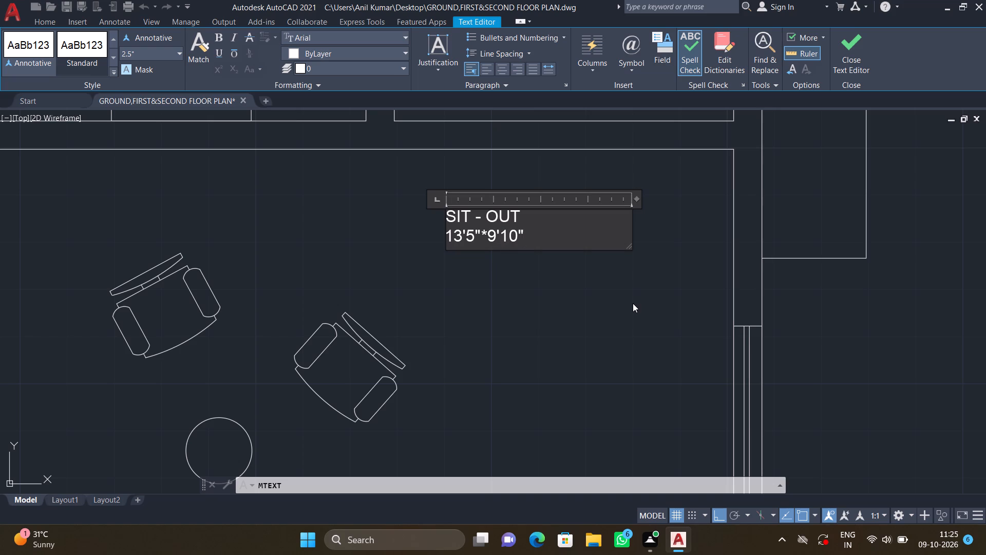
{"action": "key", "text": "Return"}
{"action": "key", "text": "Escape"}
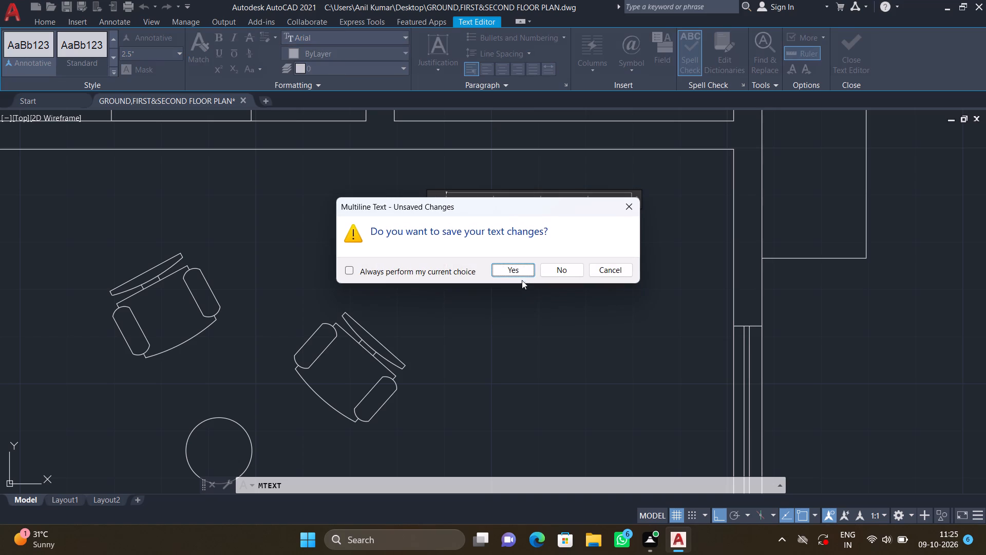
{"action": "left_click", "coordinate": [515, 268]}
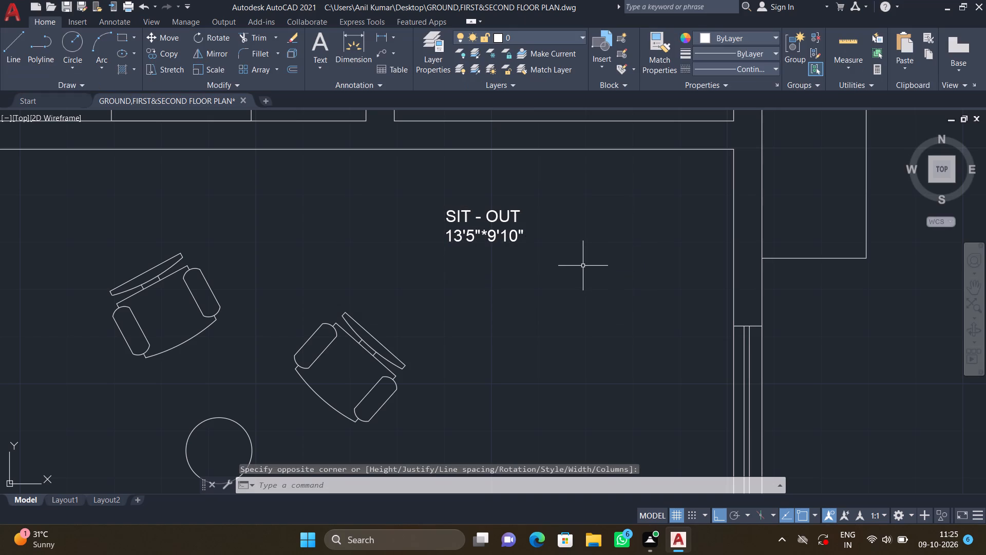
Add a three-line multiline text label "MASTER" / "BEDROOM" / "14'9"*19'8"" west of the bed in the room east of the sit-out, keeping the text.
{"action": "scroll", "coordinate": [584, 267], "scroll_direction": "down", "scroll_amount": 2}
{"action": "middle_click_drag", "start_coordinate": [597, 319], "coordinate": [518, 287]}
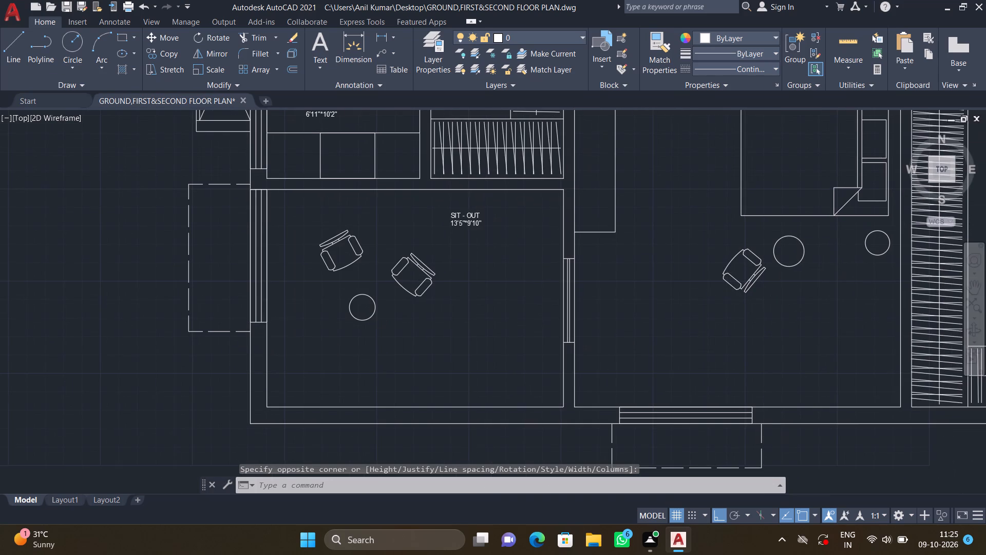
{"action": "middle_click_drag", "start_coordinate": [567, 319], "coordinate": [483, 322]}
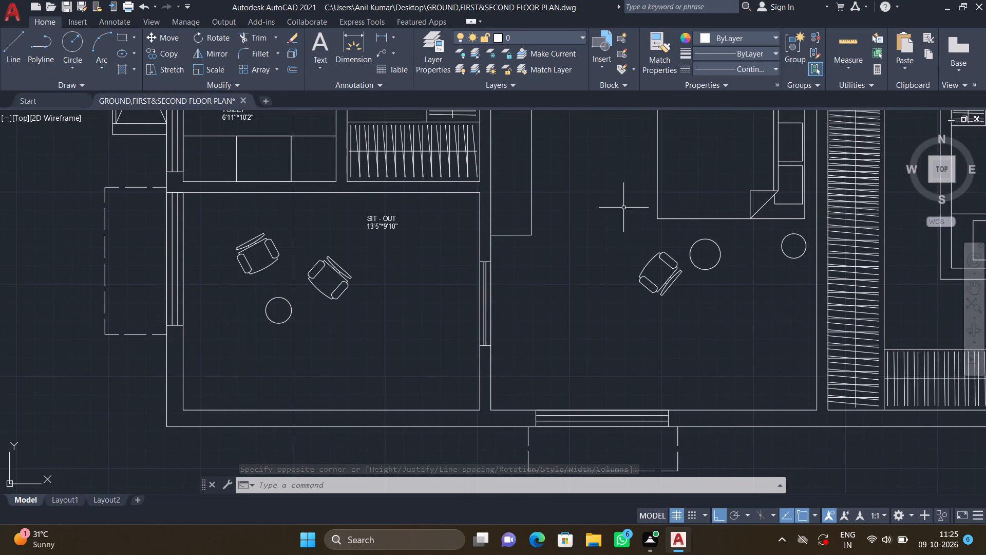
{"action": "middle_click_drag", "start_coordinate": [613, 215], "coordinate": [523, 373]}
{"action": "scroll", "coordinate": [523, 349], "scroll_direction": "down", "scroll_amount": 1}
{"action": "type", "text": "MT"}
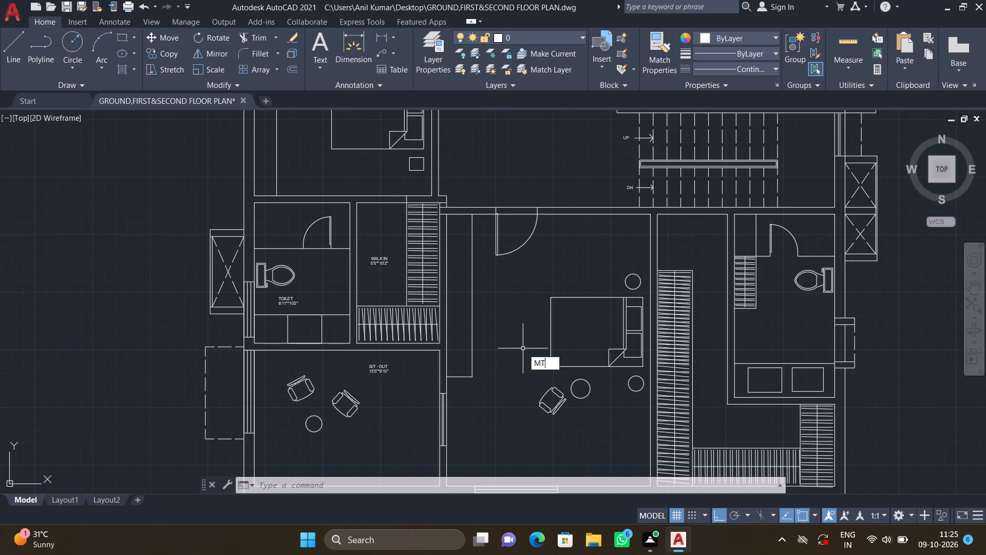
{"action": "key", "text": "Return"}
{"action": "scroll", "coordinate": [495, 336], "scroll_direction": "up", "scroll_amount": 1}
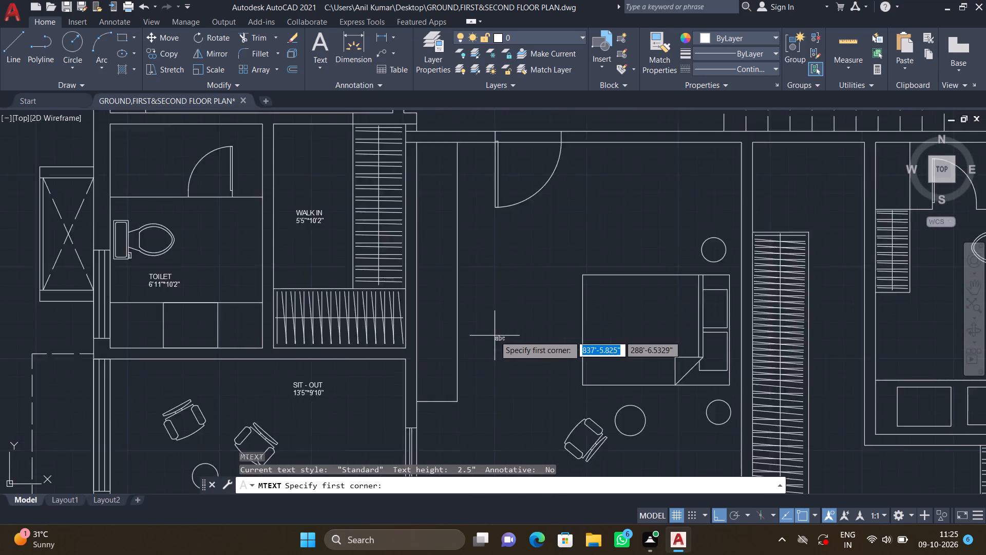
{"action": "scroll", "coordinate": [495, 336], "scroll_direction": "up", "scroll_amount": 1}
{"action": "left_click_drag", "start_coordinate": [459, 277], "coordinate": [459, 285]}
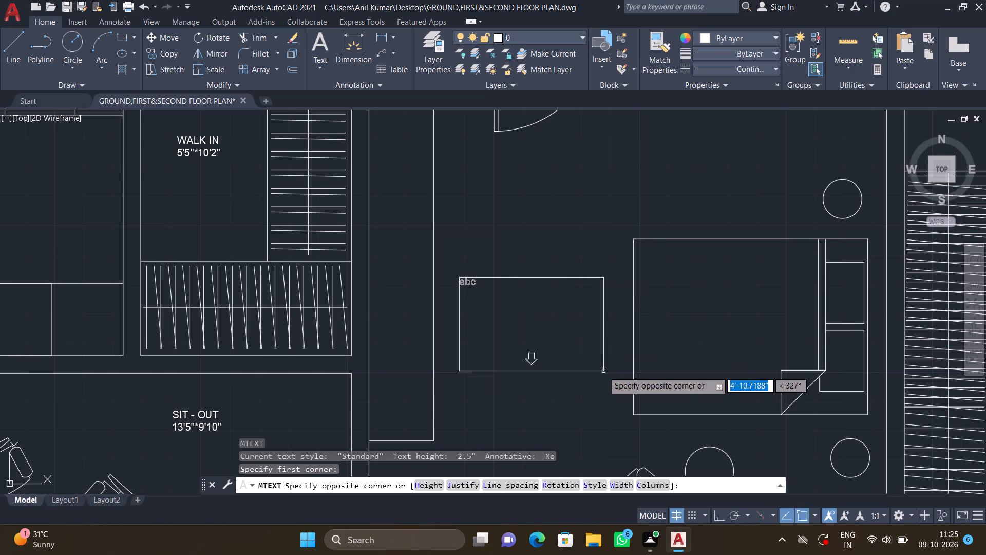
{"action": "double_click", "coordinate": [603, 371]}
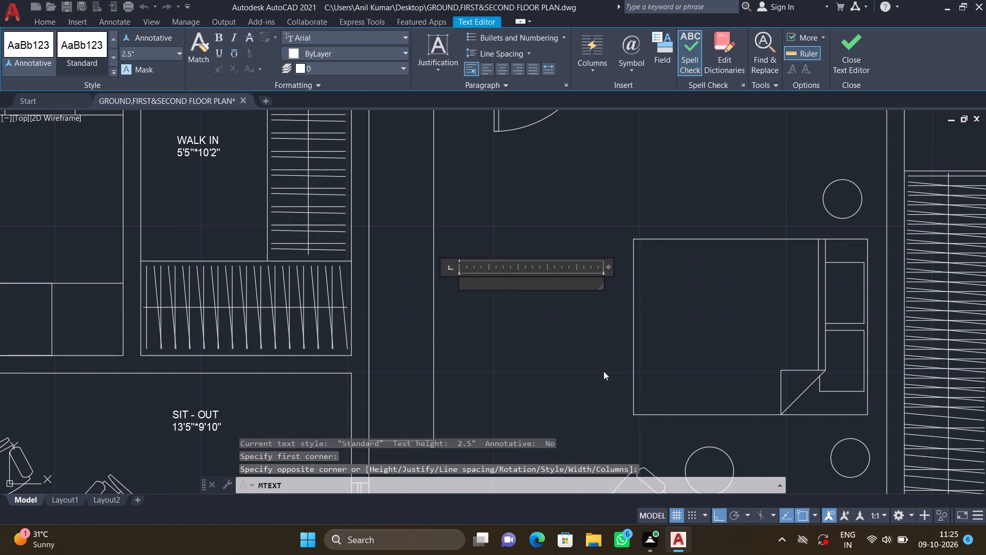
{"action": "type", "text": "MASTER"}
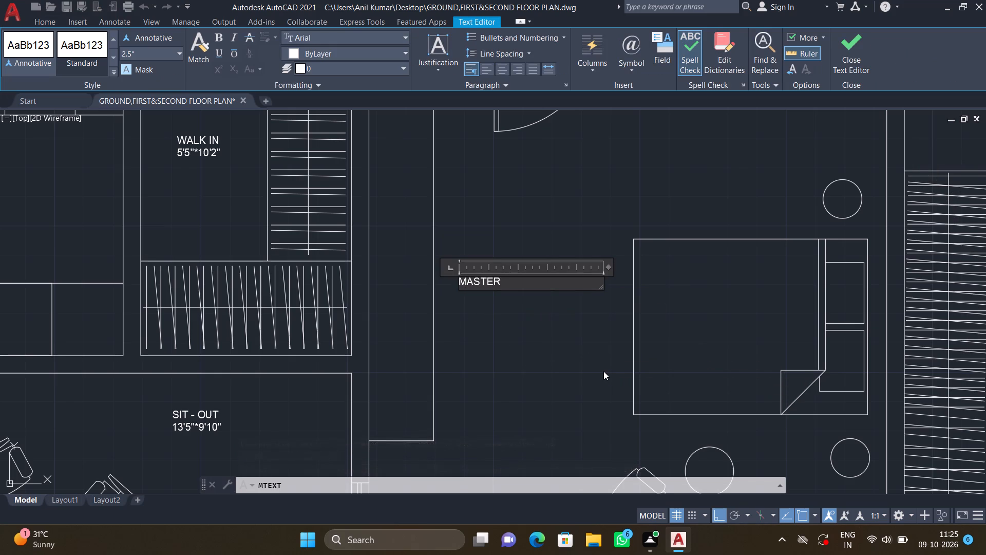
{"action": "key", "text": "Return"}
{"action": "type", "text": "BEDROOM"}
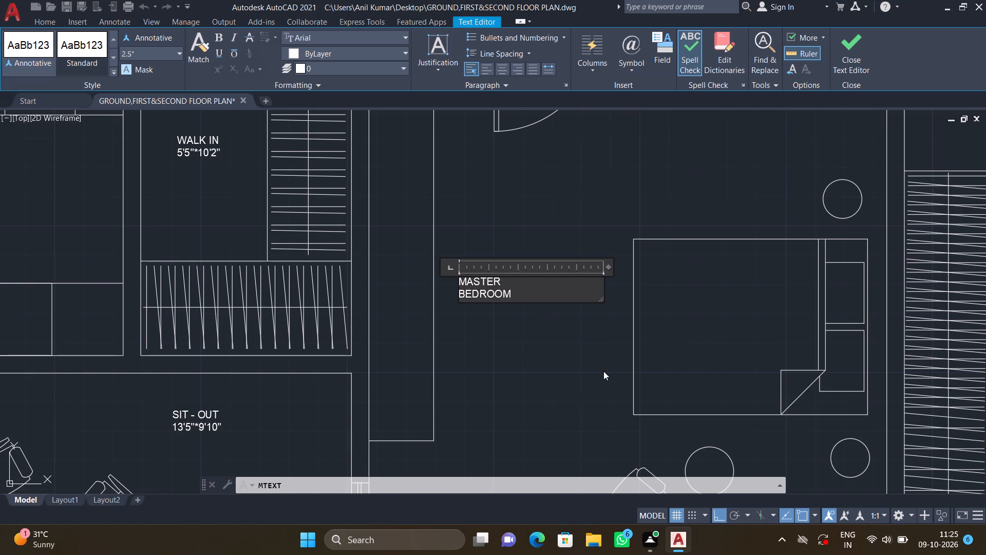
{"action": "key", "text": "Return"}
{"action": "type", "text": "14'"}
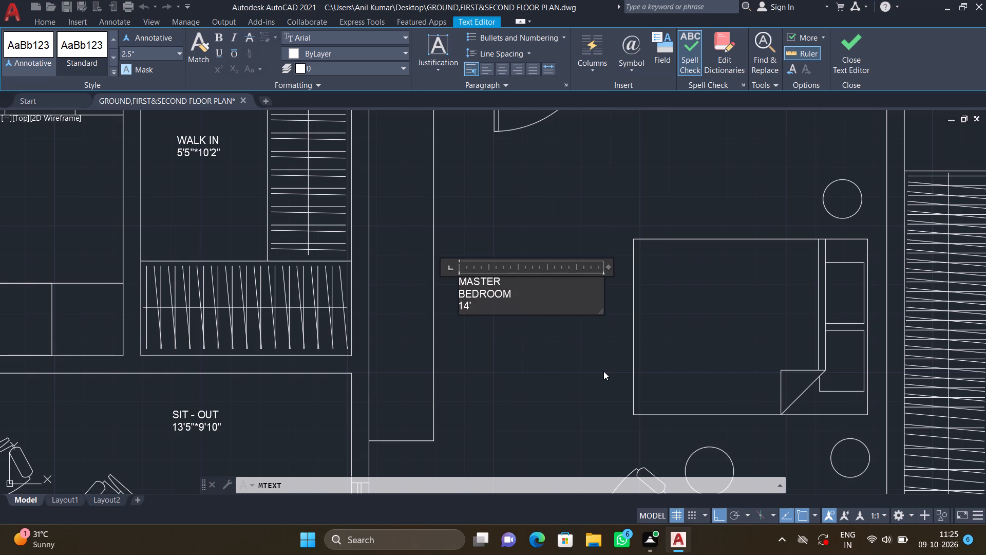
{"action": "key", "text": "9"}
{"action": "type", "text": "\"*"}
{"action": "type", "text": "19'"}
{"action": "key", "text": "8"}
{"action": "key", "text": "shift+quotedbl"}
{"action": "key", "text": "Return"}
{"action": "key", "text": "Escape"}
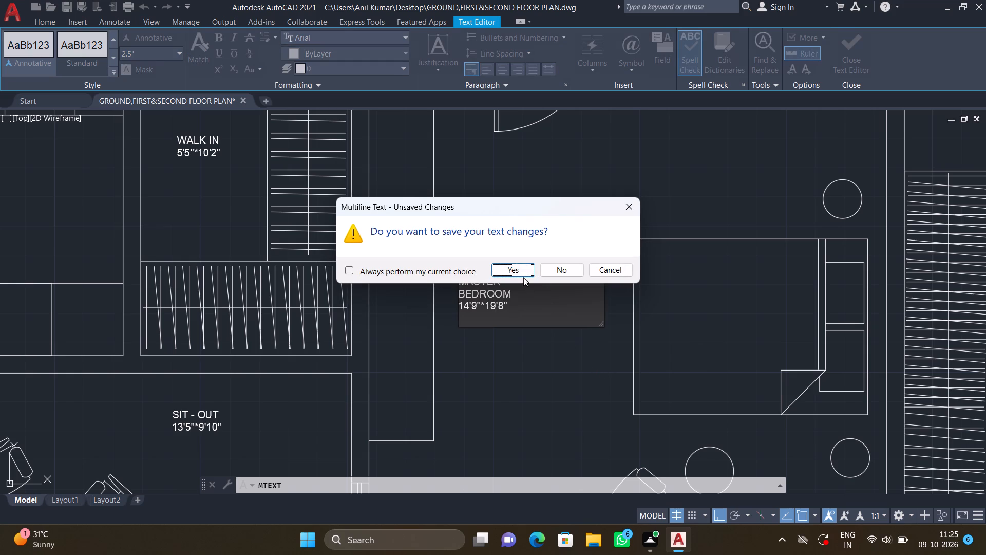
{"action": "double_click", "coordinate": [516, 267]}
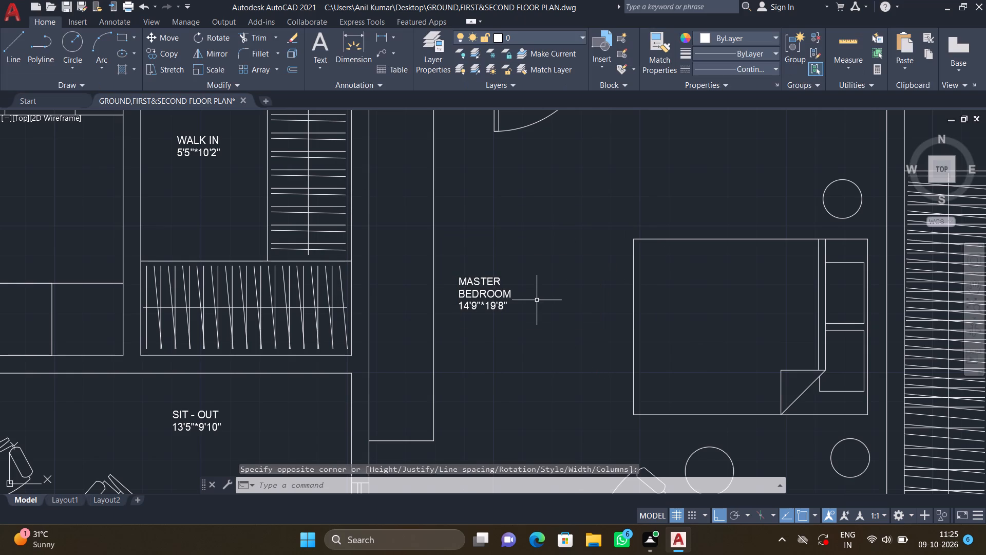
Move the master bedroom label a short distance southeast, toward the bed, with Ortho off.
{"action": "key", "text": "m"}
{"action": "key", "text": "Return"}
{"action": "left_click", "coordinate": [492, 295]}
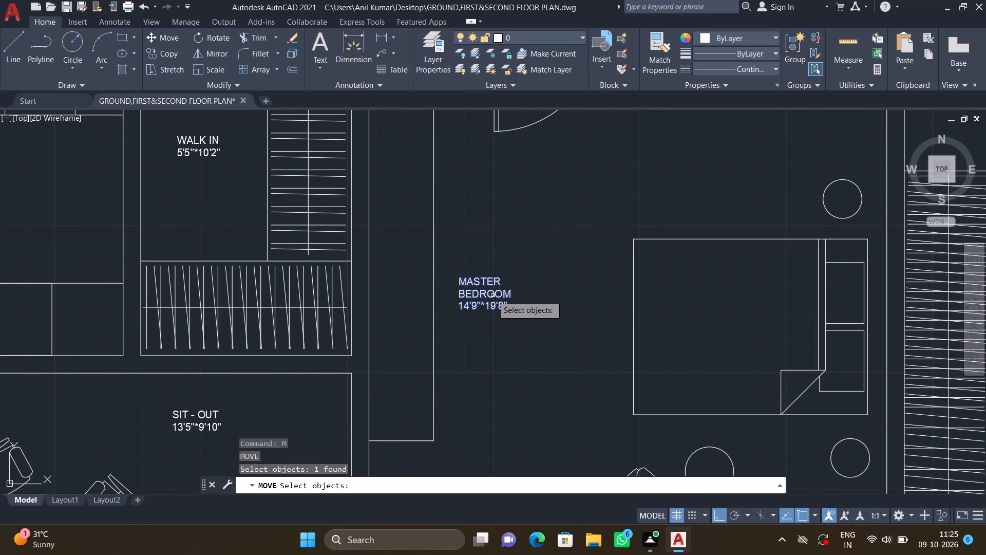
{"action": "key", "text": "Return"}
{"action": "scroll", "coordinate": [462, 282], "scroll_direction": "up", "scroll_amount": 1}
{"action": "left_click", "coordinate": [454, 271]}
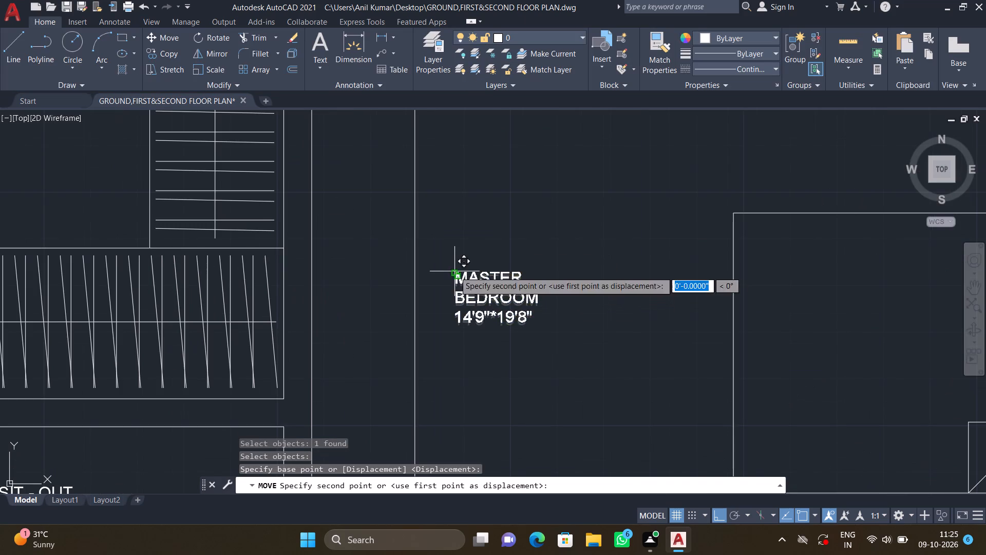
{"action": "key", "text": "F8"}
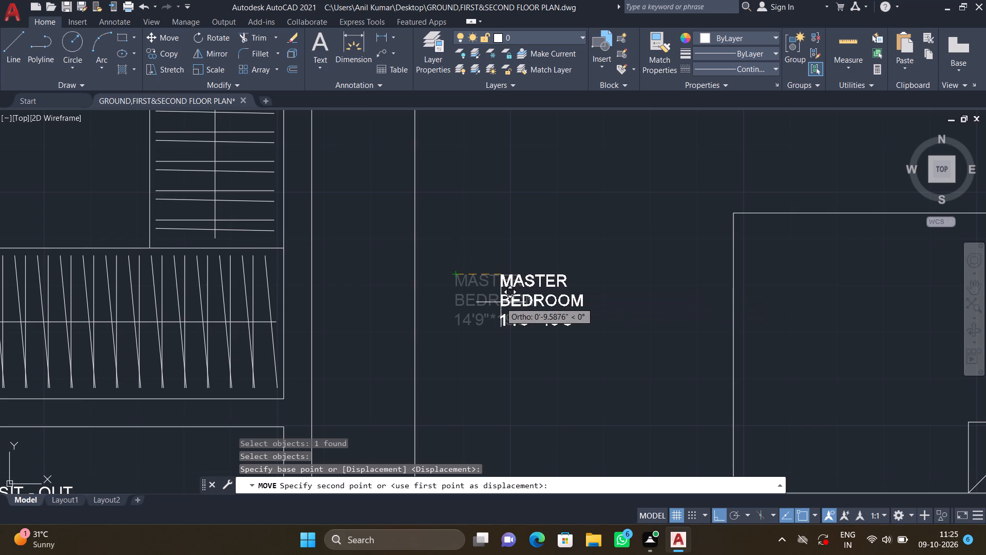
{"action": "left_click", "coordinate": [520, 337]}
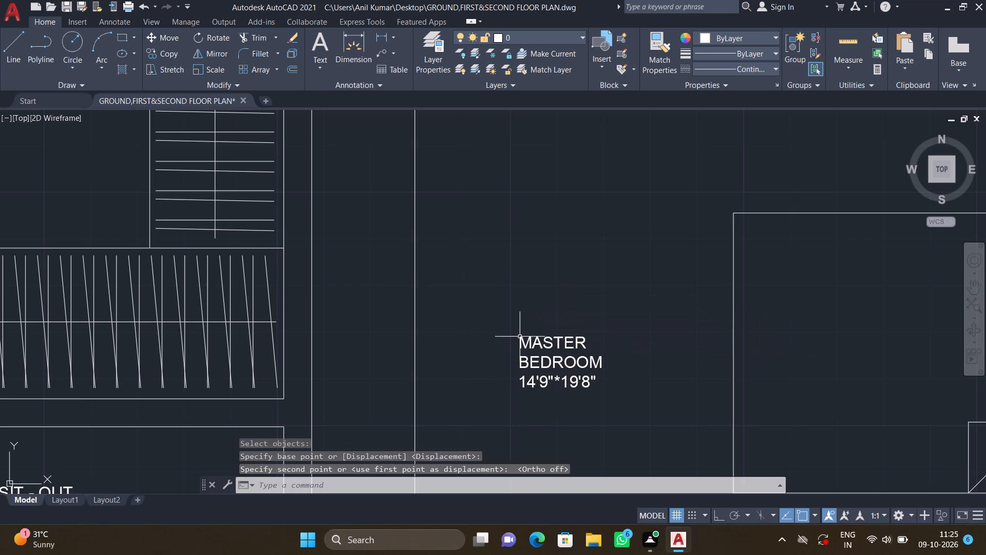
Add a two-line multiline text label "WALK IN" / "5'3"*13'9"" above the wardrobe in the closet east of the master bedroom, keeping the text.
{"action": "scroll", "coordinate": [514, 304], "scroll_direction": "down", "scroll_amount": 2}
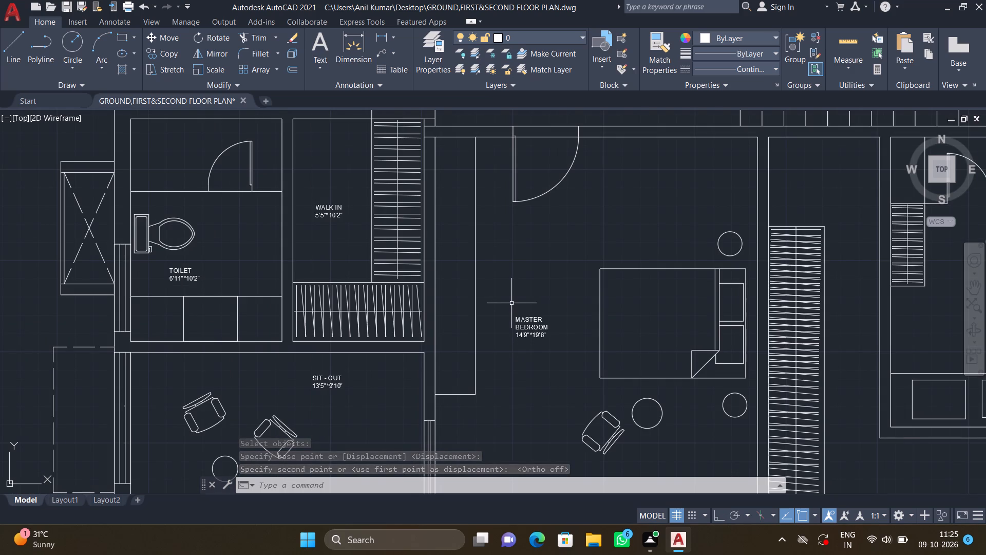
{"action": "scroll", "coordinate": [507, 302], "scroll_direction": "down", "scroll_amount": 2}
{"action": "middle_click_drag", "start_coordinate": [602, 359], "coordinate": [582, 354]}
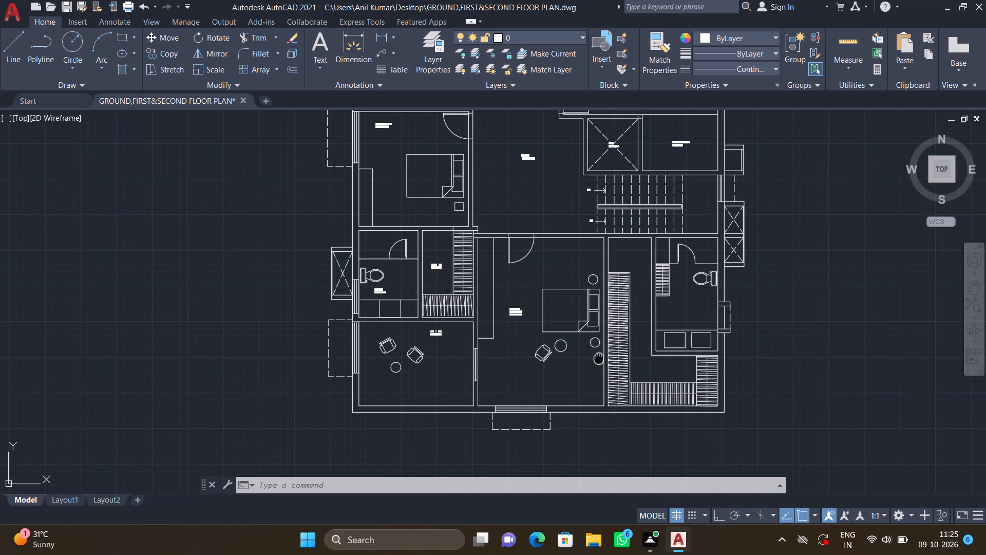
{"action": "middle_click_drag", "start_coordinate": [582, 354], "coordinate": [481, 332]}
{"action": "middle_click_drag", "start_coordinate": [469, 293], "coordinate": [457, 329]}
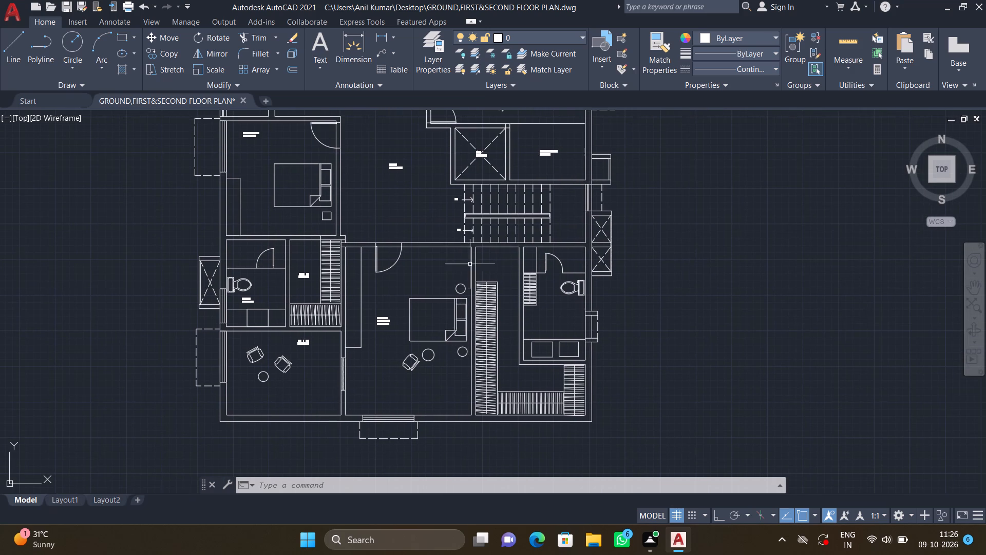
{"action": "scroll", "coordinate": [478, 254], "scroll_direction": "up", "scroll_amount": 2}
{"action": "type", "text": "MT"}
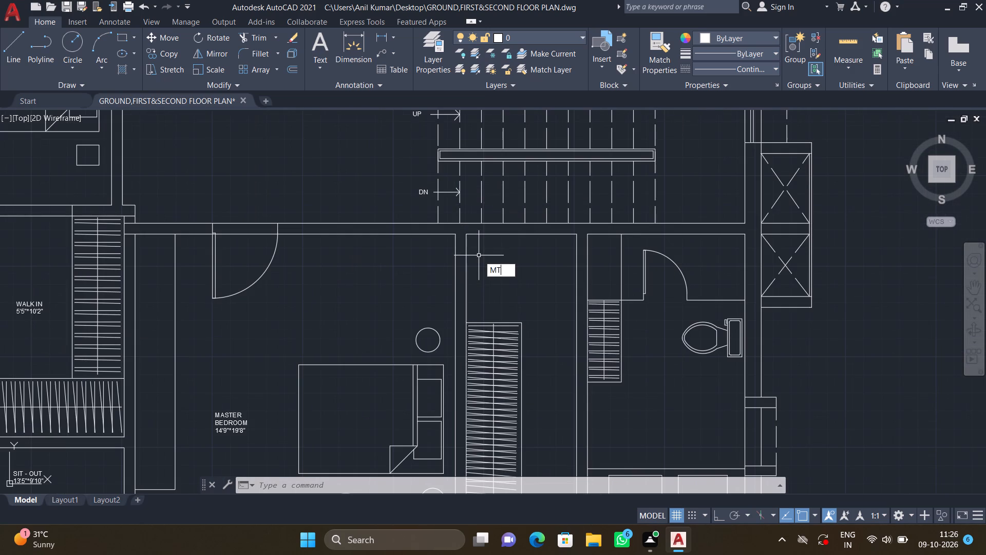
{"action": "key", "text": "Return"}
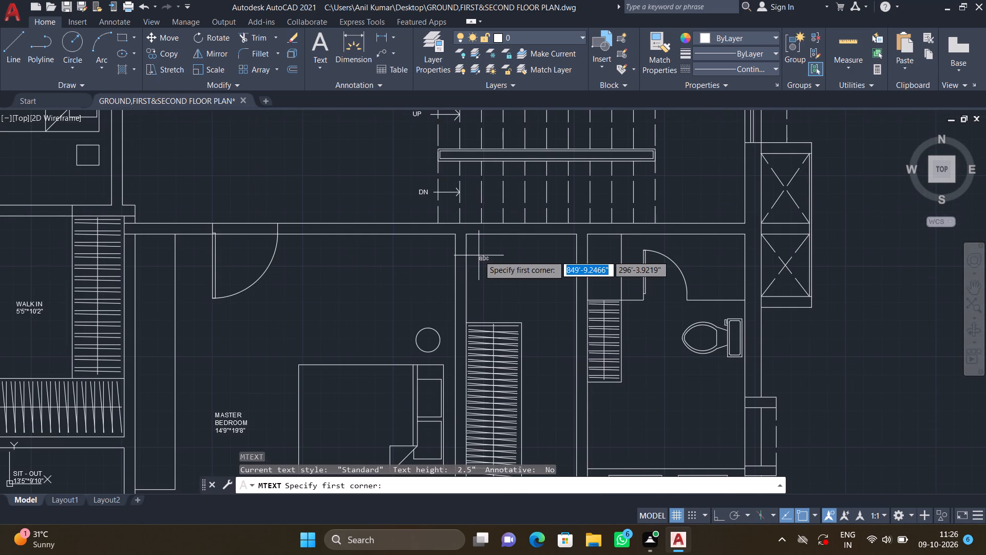
{"action": "scroll", "coordinate": [487, 278], "scroll_direction": "up", "scroll_amount": 2}
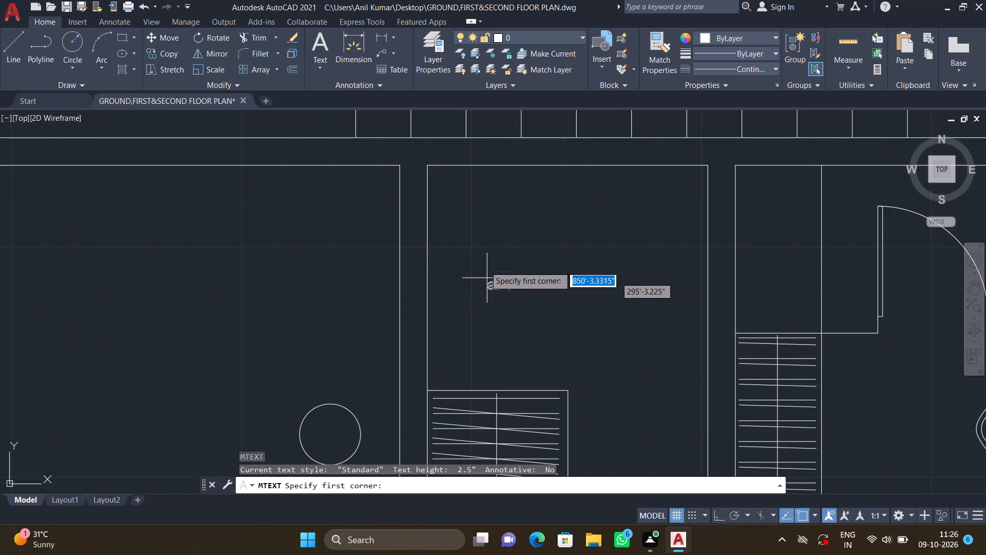
{"action": "left_click_drag", "start_coordinate": [478, 216], "coordinate": [484, 227]}
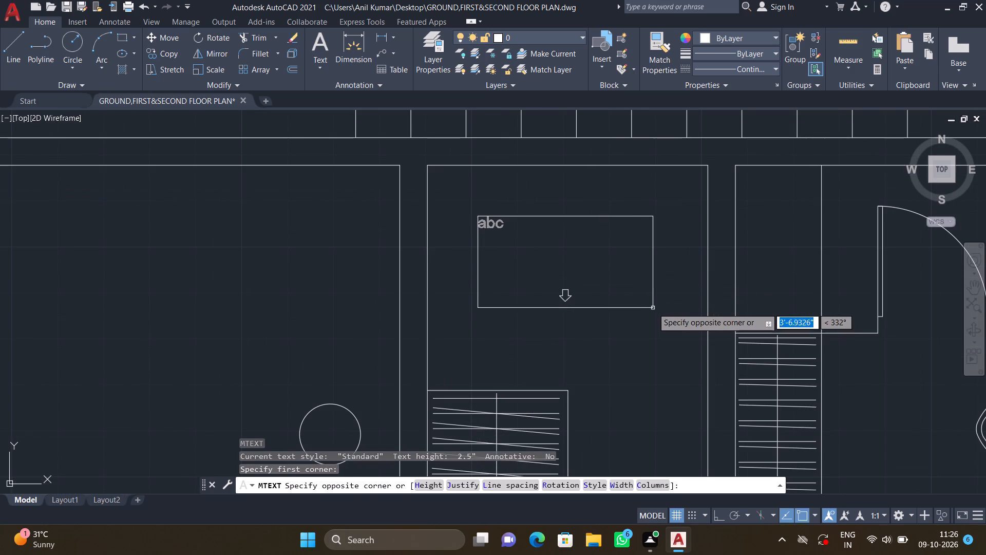
{"action": "left_click", "coordinate": [656, 309]}
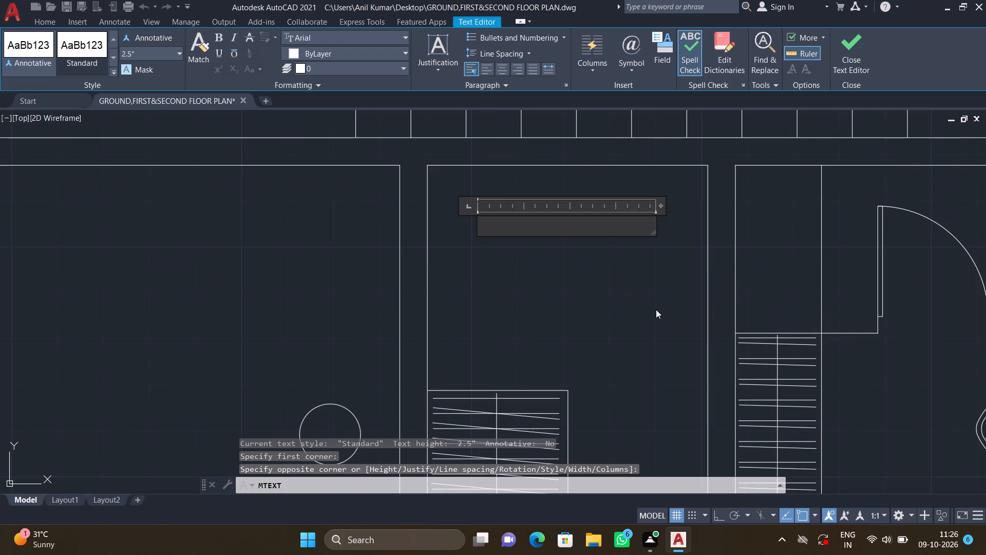
{"action": "type", "text": "WA"}
{"action": "type", "text": "LK"}
{"action": "key", "text": "space"}
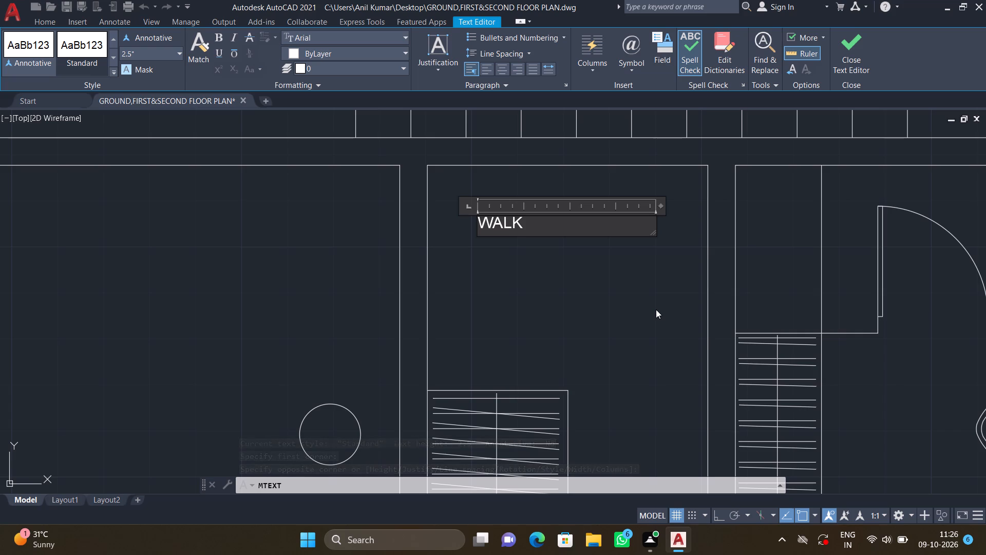
{"action": "type", "text": "IN"}
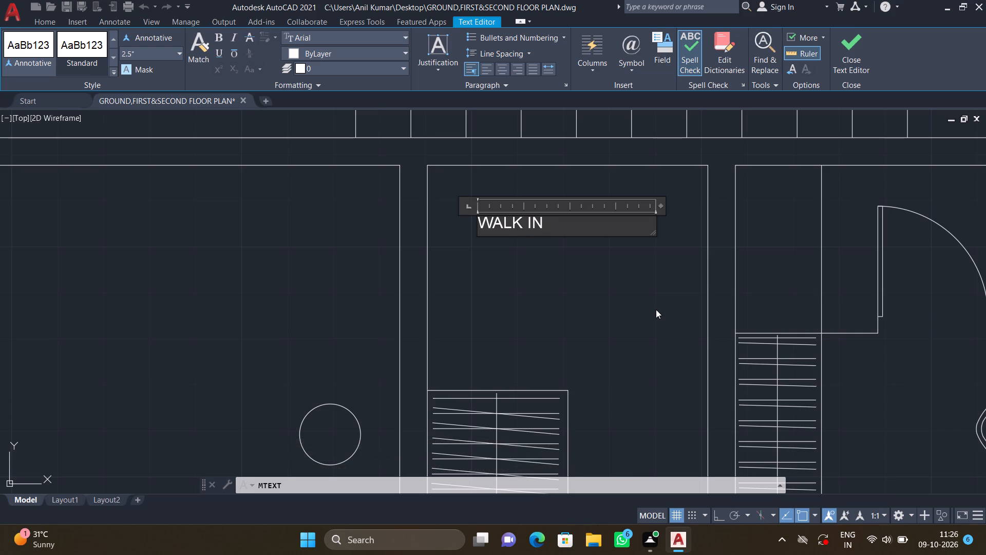
{"action": "key", "text": "Return"}
{"action": "type", "text": "5'"}
{"action": "type", "text": "3\"*"}
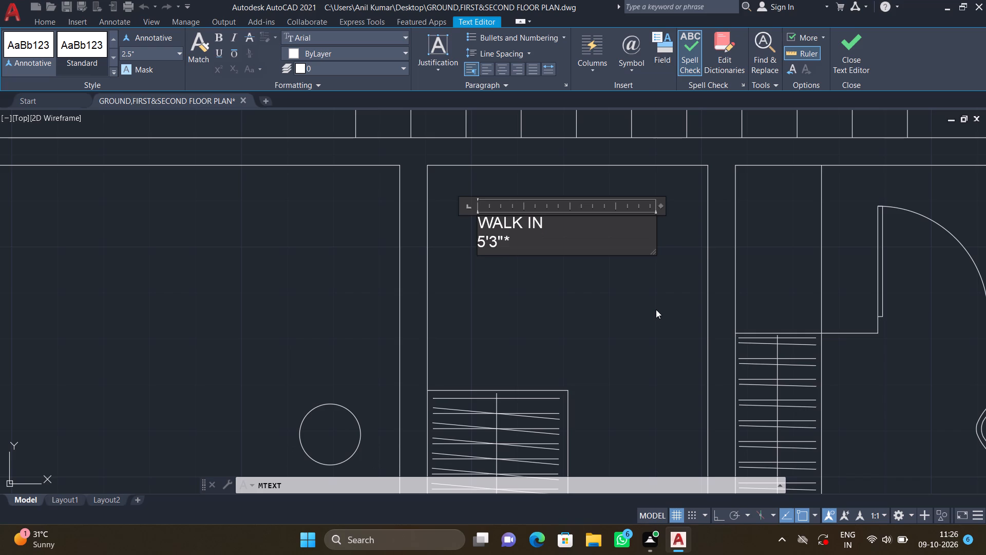
{"action": "type", "text": "13'"}
{"action": "type", "text": "9\""}
{"action": "key", "text": "Return"}
{"action": "key", "text": "Escape"}
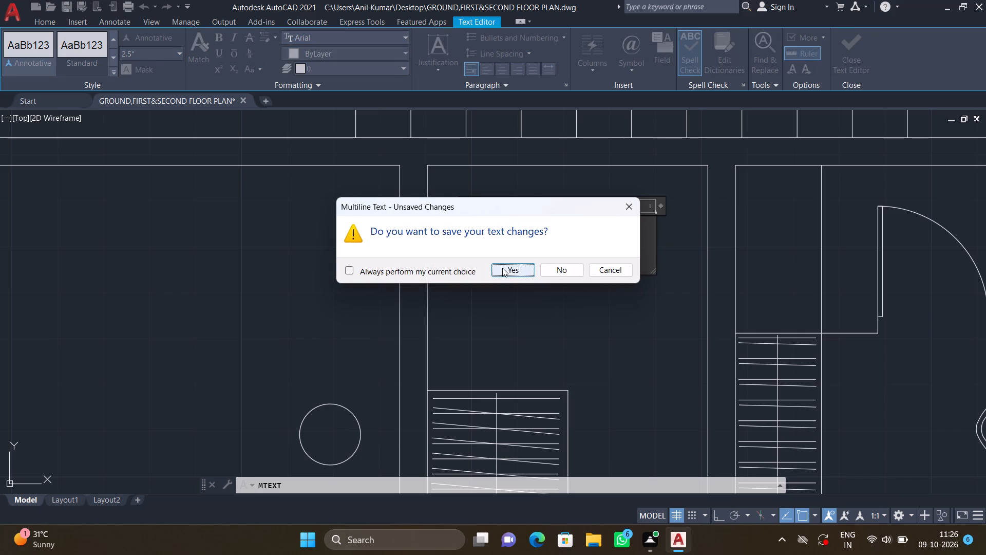
{"action": "left_click", "coordinate": [502, 268]}
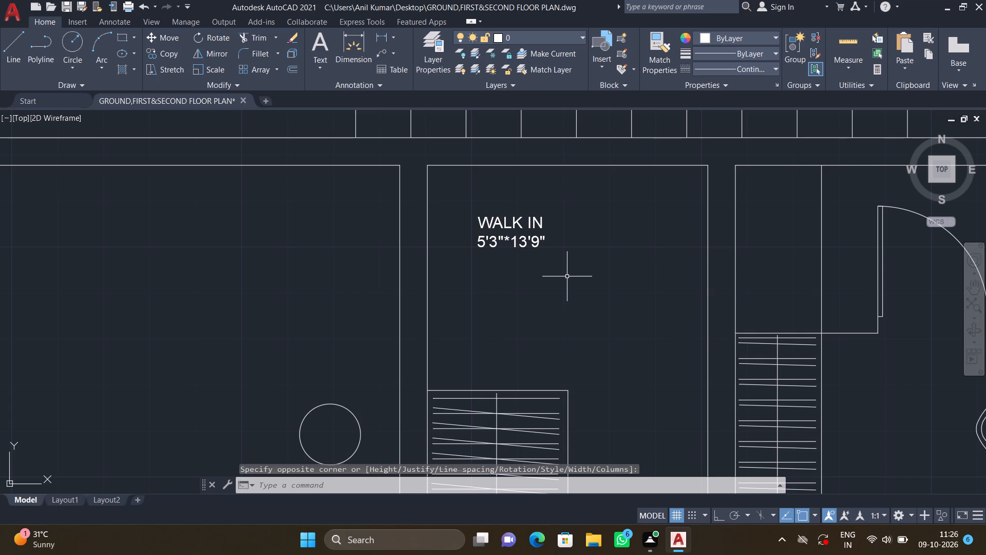
{"action": "middle_click_drag", "start_coordinate": [558, 275], "coordinate": [458, 303]}
{"action": "scroll", "coordinate": [477, 301], "scroll_direction": "down", "scroll_amount": 1}
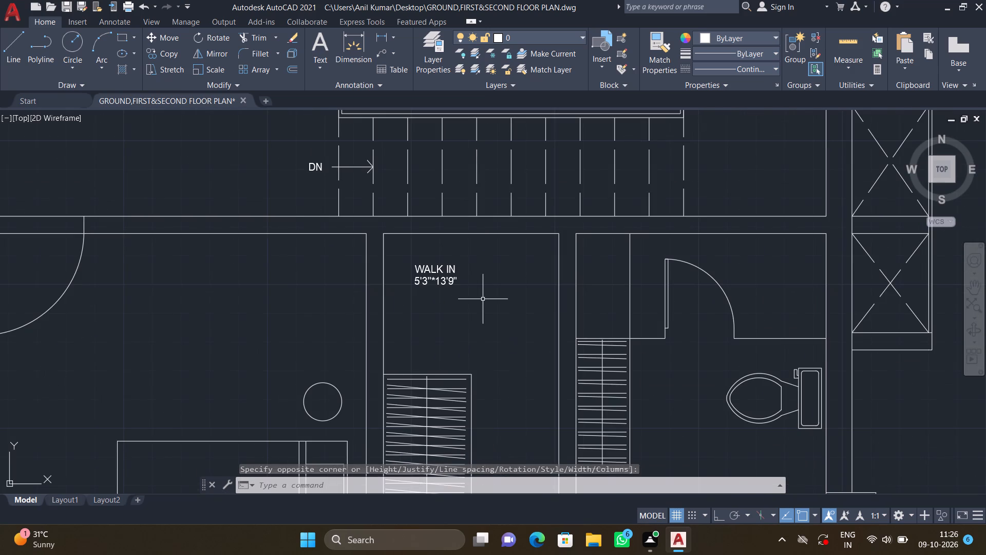
Add a two-line multiline text label "WALK IN" / "12'10"*5'11"" in the closet's southern leg, south of the master toilet, keeping the text.
{"action": "middle_click_drag", "start_coordinate": [482, 307], "coordinate": [409, 210]}
{"action": "scroll", "coordinate": [411, 212], "scroll_direction": "down", "scroll_amount": 1}
{"action": "middle_click_drag", "start_coordinate": [439, 299], "coordinate": [412, 248]}
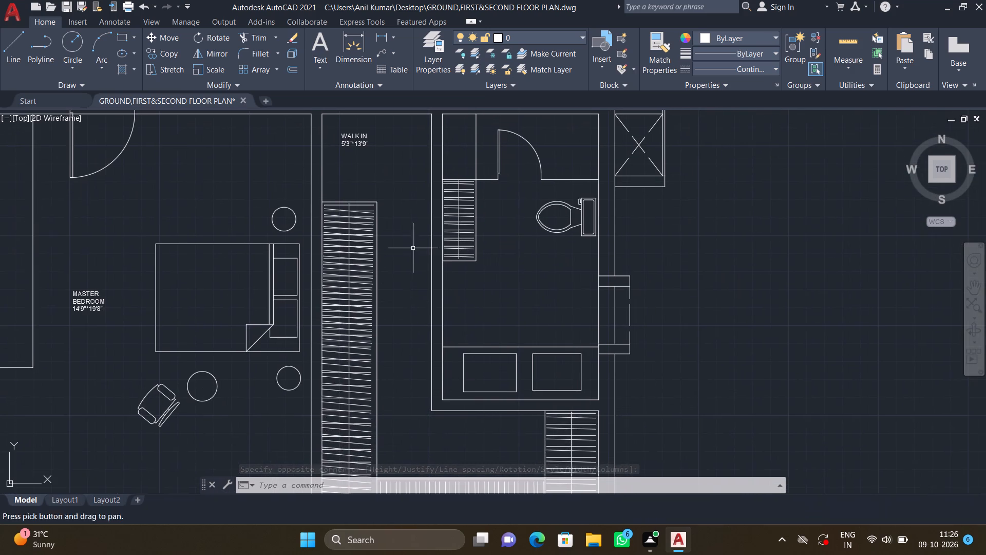
{"action": "middle_click_drag", "start_coordinate": [448, 311], "coordinate": [421, 218]}
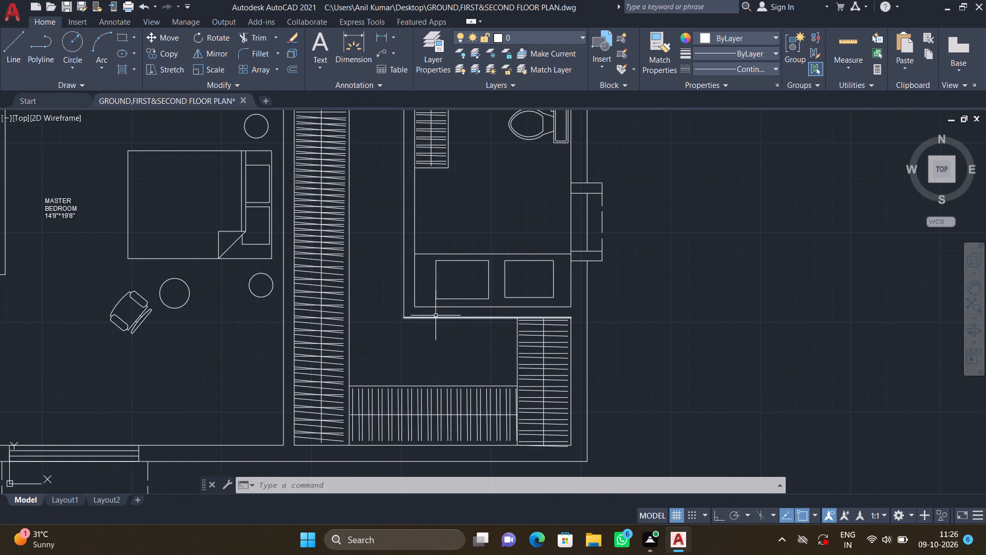
{"action": "type", "text": "MT"}
{"action": "key", "text": "Return"}
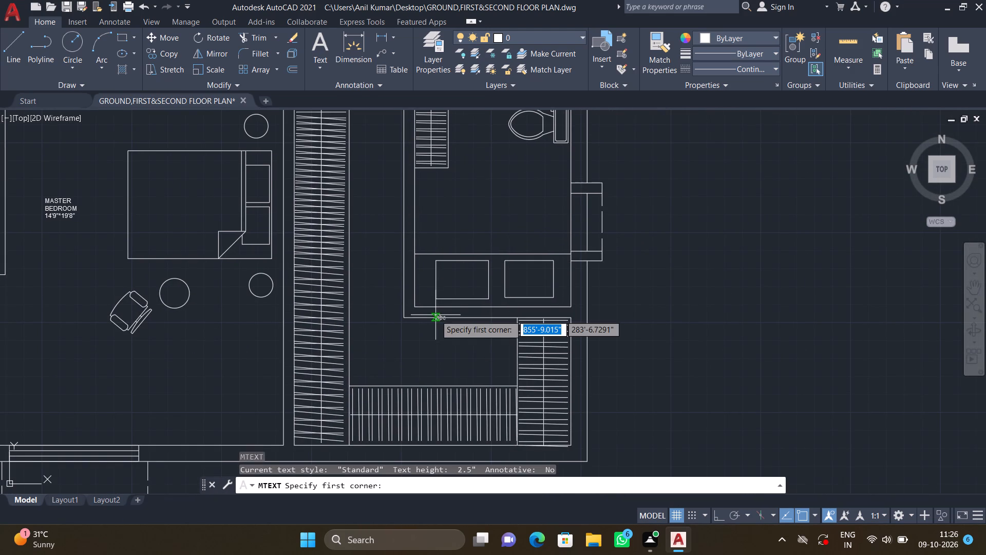
{"action": "scroll", "coordinate": [390, 340], "scroll_direction": "up", "scroll_amount": 2}
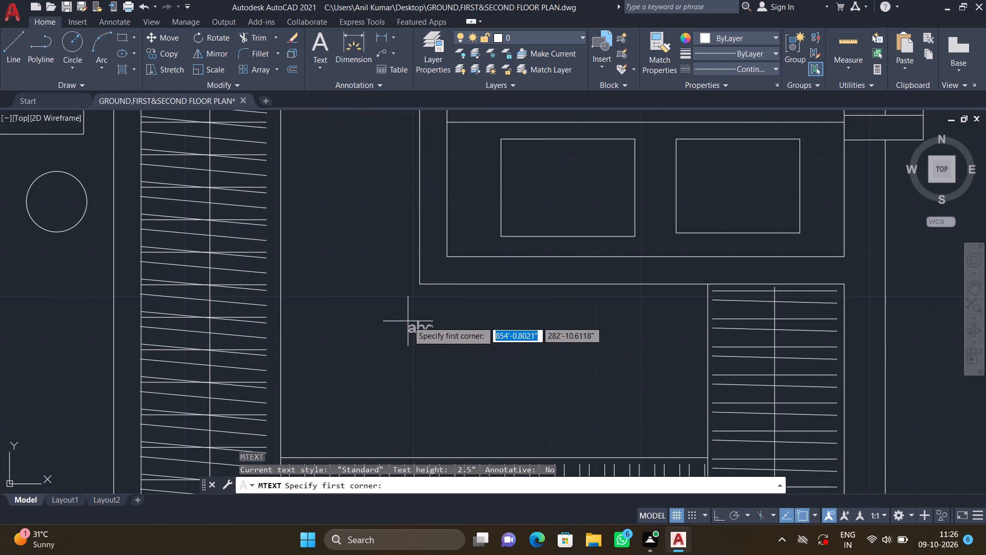
{"action": "left_click_drag", "start_coordinate": [408, 321], "coordinate": [418, 336]}
{"action": "left_click", "coordinate": [647, 414]}
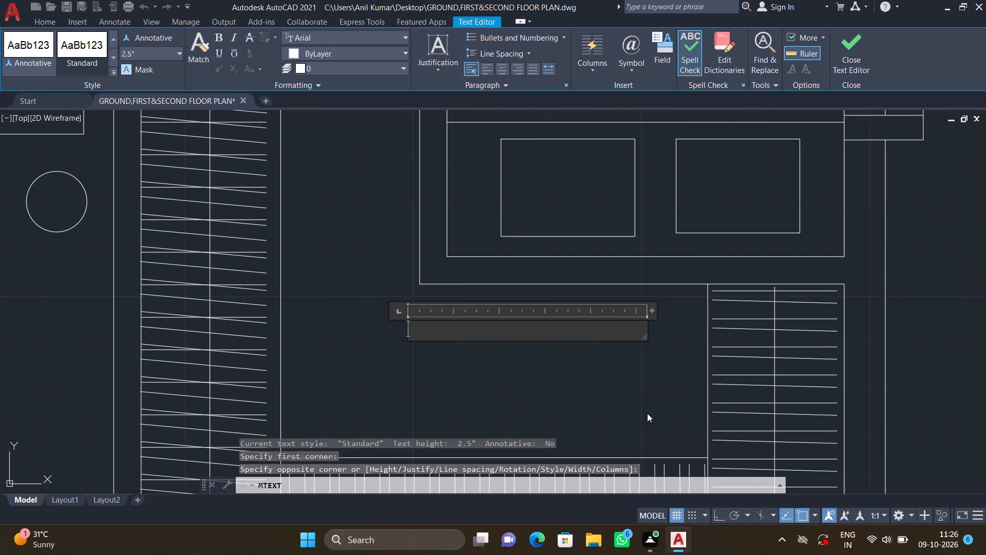
{"action": "type", "text": "WALK"}
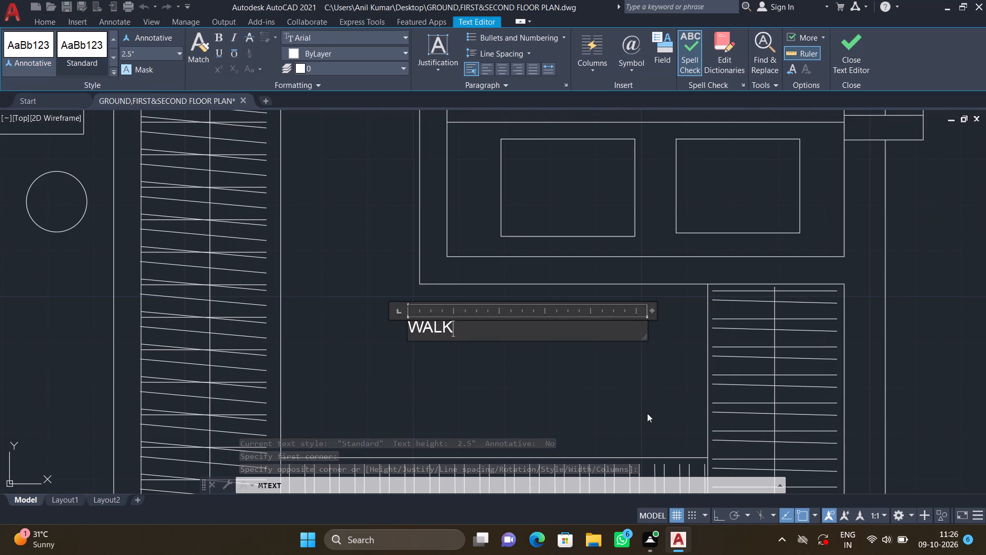
{"action": "key", "text": "space"}
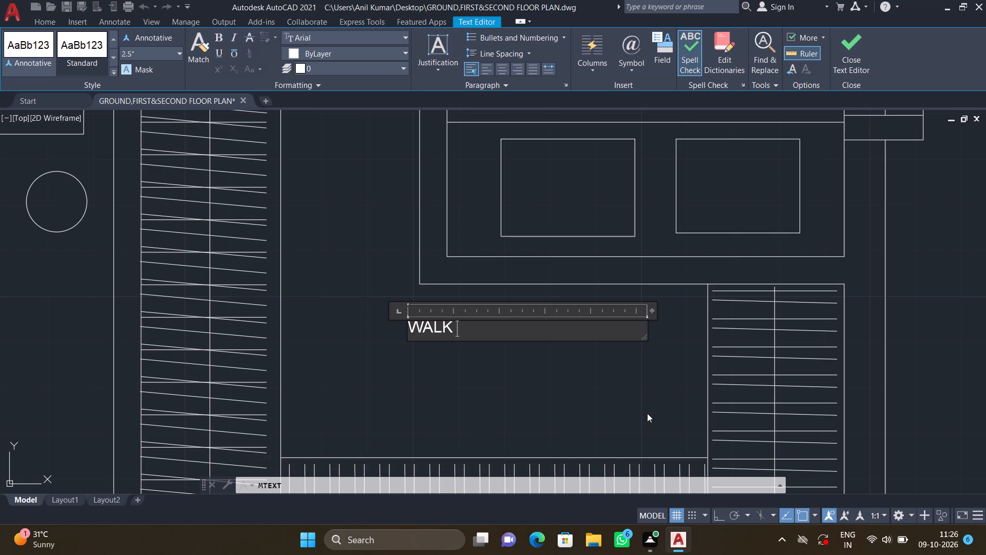
{"action": "type", "text": "IN"}
{"action": "key", "text": "Return"}
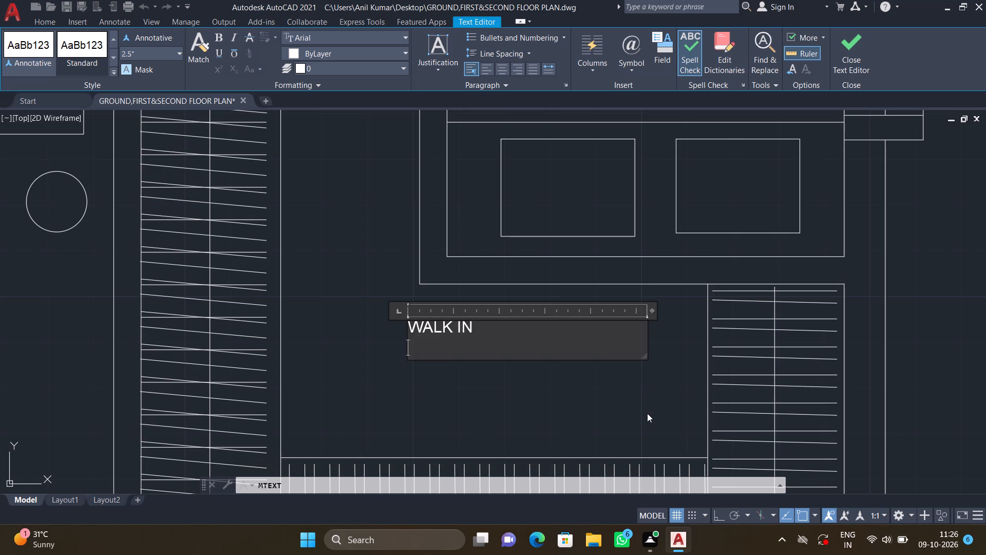
{"action": "type", "text": "12'10\"*"}
{"action": "type", "text": "5'"}
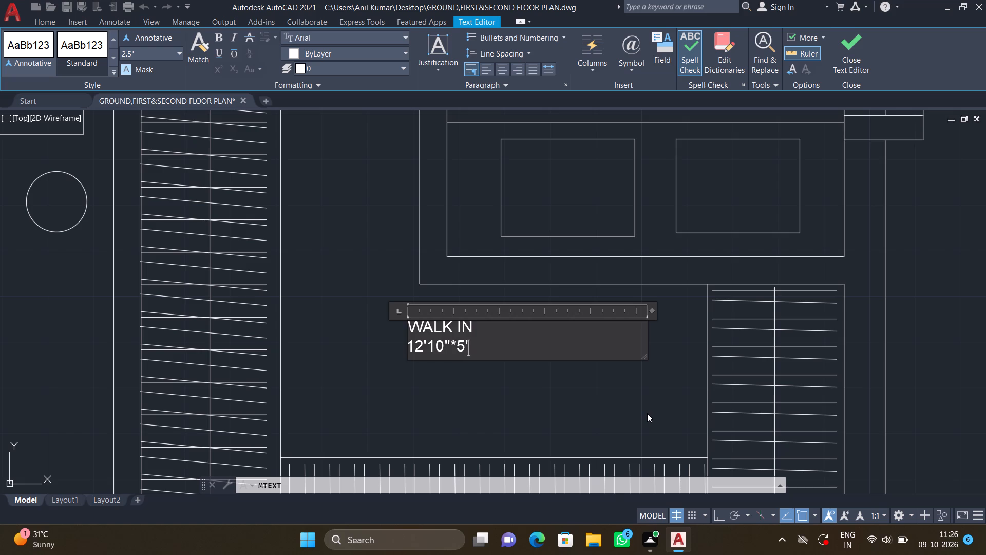
{"action": "type", "text": "11\""}
{"action": "key", "text": "Return"}
{"action": "key", "text": "Escape"}
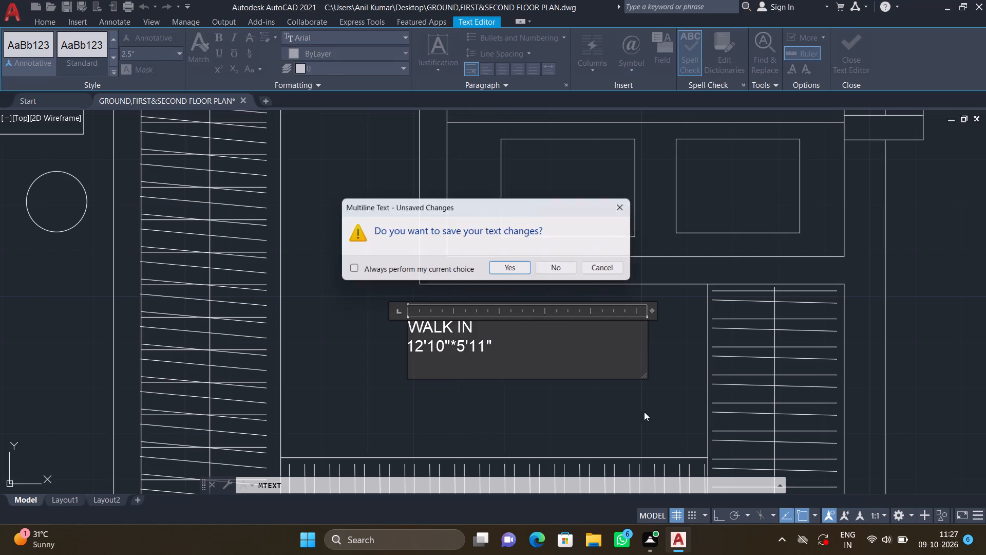
{"action": "left_click", "coordinate": [517, 267]}
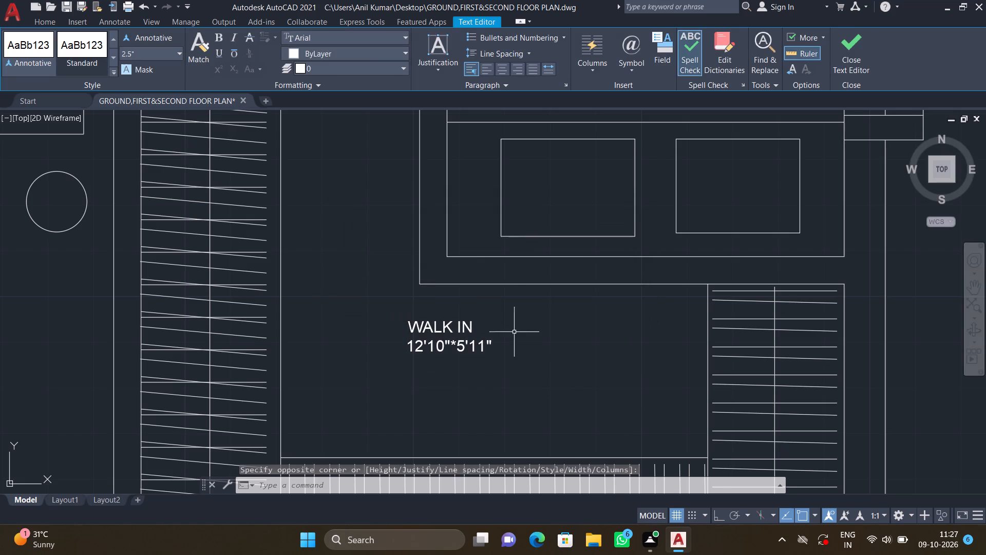
Move the new walk-in label a short distance straight south, toward the southern wardrobe.
{"action": "key", "text": "m"}
{"action": "key", "text": "Return"}
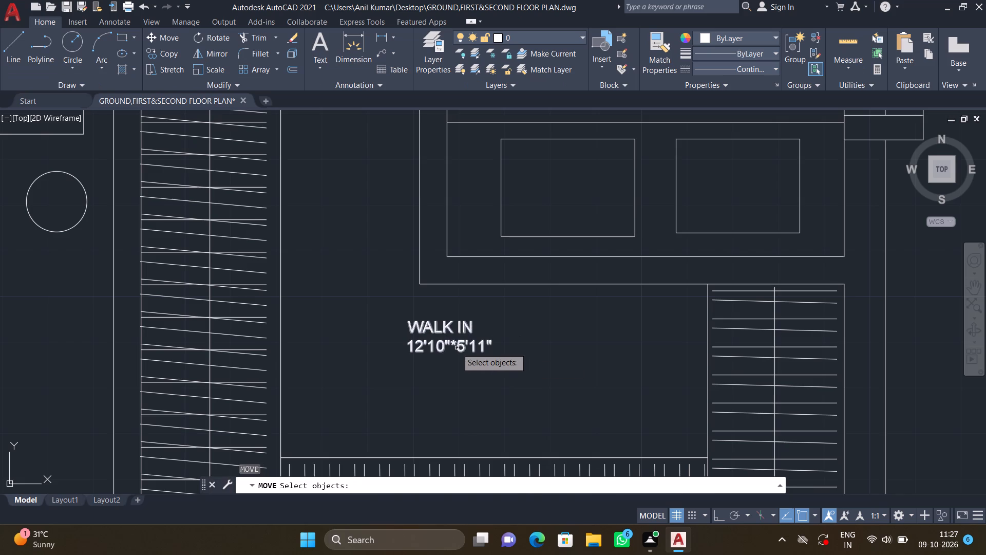
{"action": "double_click", "coordinate": [457, 347]}
{"action": "key", "text": "Return"}
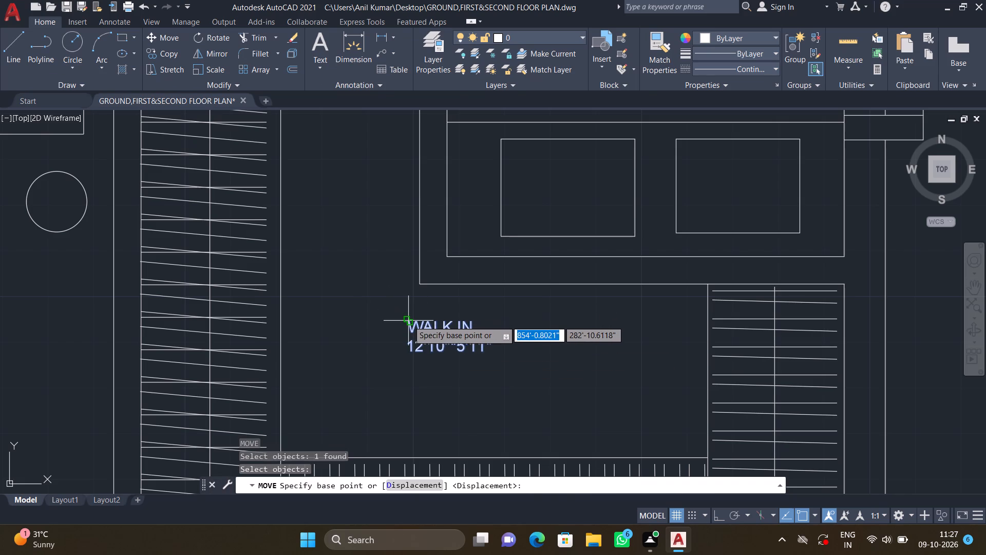
{"action": "left_click", "coordinate": [408, 321]}
{"action": "left_click", "coordinate": [453, 350]}
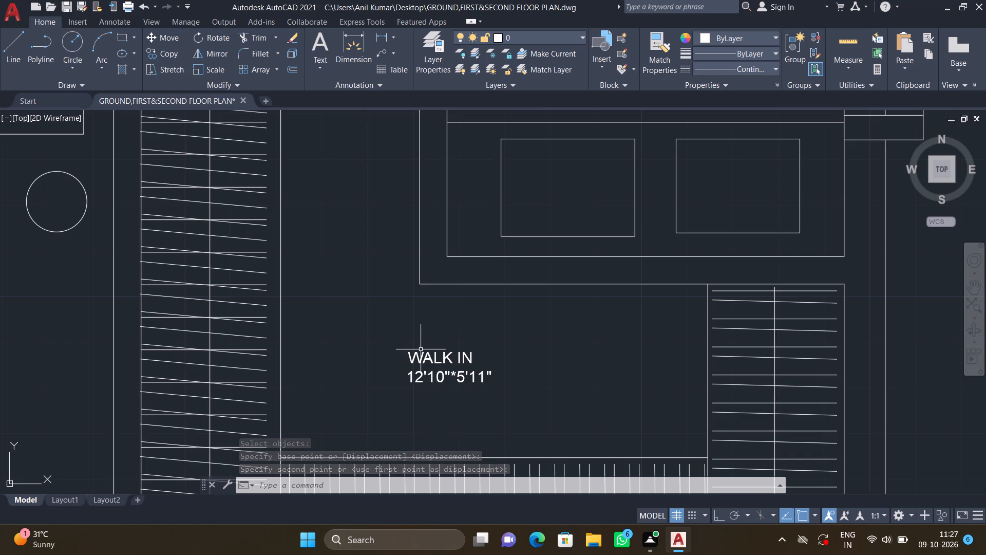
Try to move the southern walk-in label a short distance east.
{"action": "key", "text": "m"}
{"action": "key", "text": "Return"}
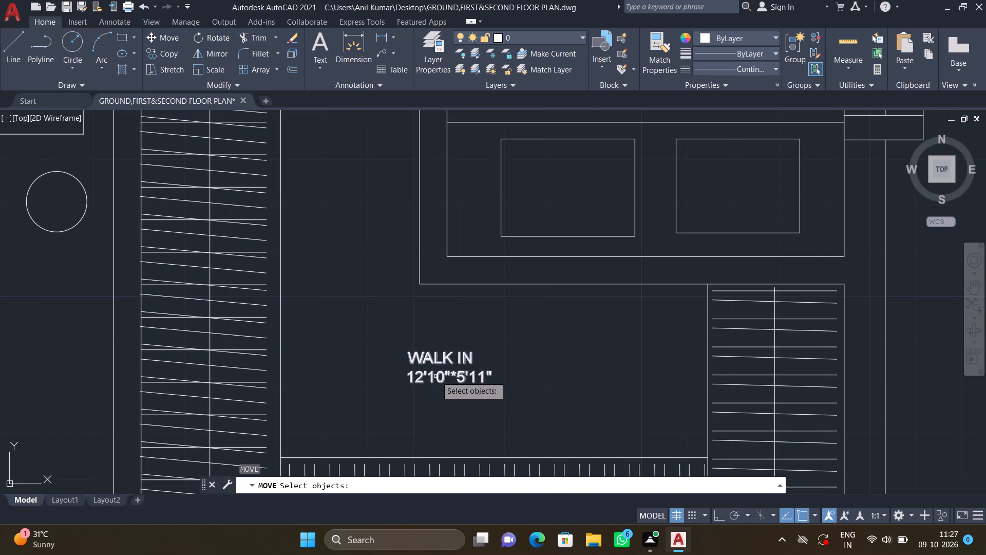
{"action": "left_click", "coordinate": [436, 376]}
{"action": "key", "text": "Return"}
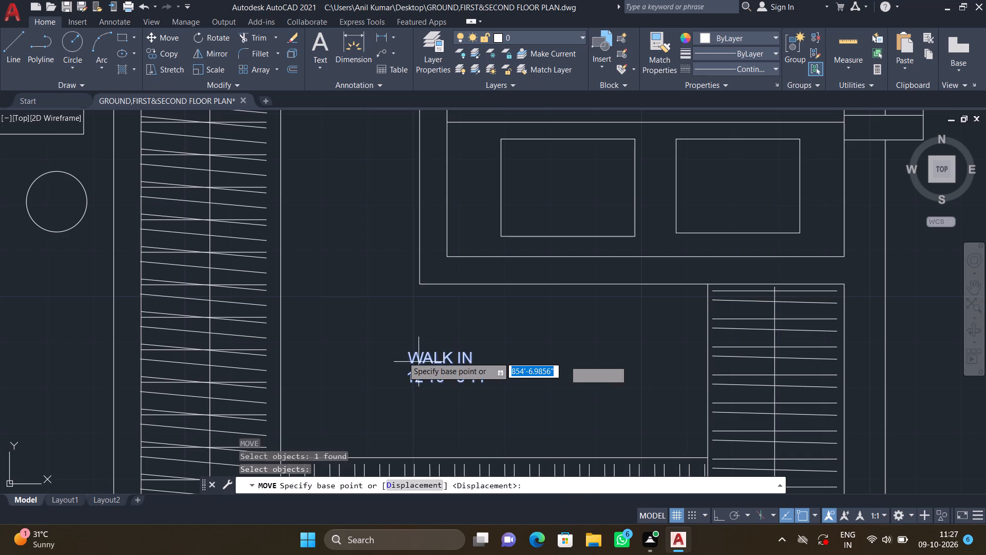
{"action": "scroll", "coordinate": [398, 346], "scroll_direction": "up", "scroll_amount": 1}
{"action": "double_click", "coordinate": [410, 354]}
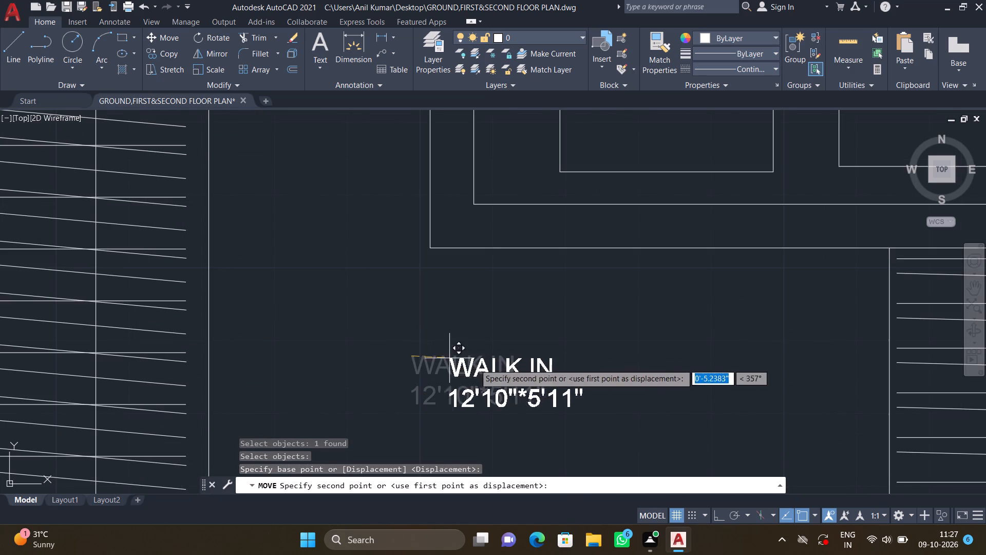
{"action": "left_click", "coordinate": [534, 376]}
Move the southern walk-in label east, toward the middle of the open floor north of the southern wardrobe.
{"action": "scroll", "coordinate": [525, 364], "scroll_direction": "down", "scroll_amount": 3}
{"action": "middle_click_drag", "start_coordinate": [533, 398], "coordinate": [531, 396]}
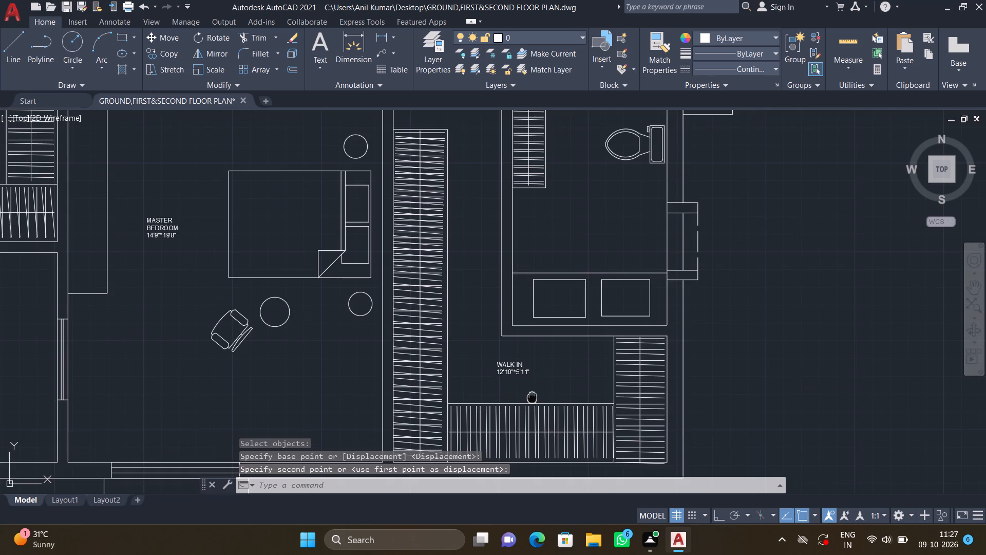
{"action": "middle_click_drag", "start_coordinate": [531, 396], "coordinate": [509, 358]}
{"action": "scroll", "coordinate": [512, 341], "scroll_direction": "up", "scroll_amount": 1}
{"action": "key", "text": "m"}
{"action": "key", "text": "Return"}
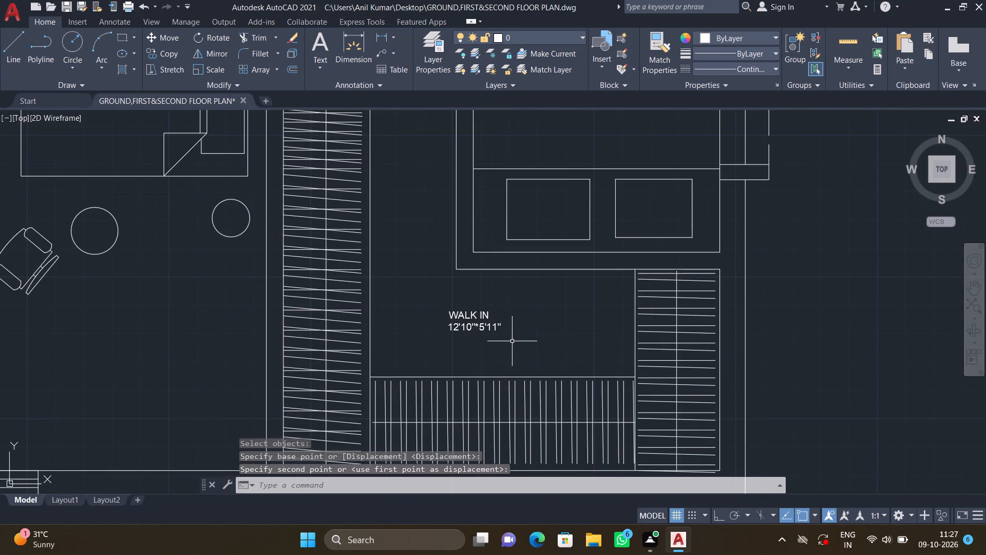
{"action": "double_click", "coordinate": [482, 327]}
{"action": "key", "text": "Return"}
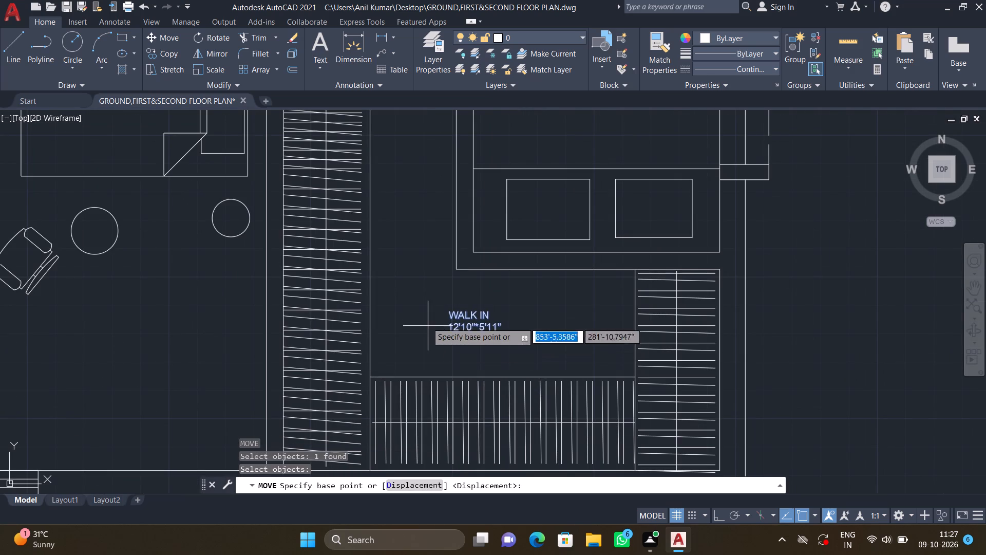
{"action": "double_click", "coordinate": [451, 308]}
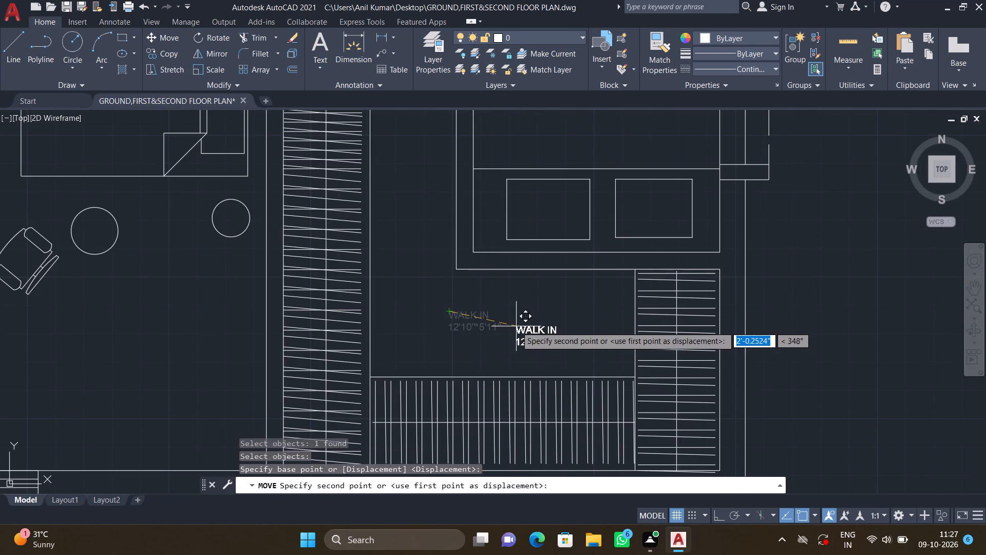
{"action": "scroll", "coordinate": [515, 330], "scroll_direction": "up", "scroll_amount": 2}
{"action": "left_click", "coordinate": [479, 299]}
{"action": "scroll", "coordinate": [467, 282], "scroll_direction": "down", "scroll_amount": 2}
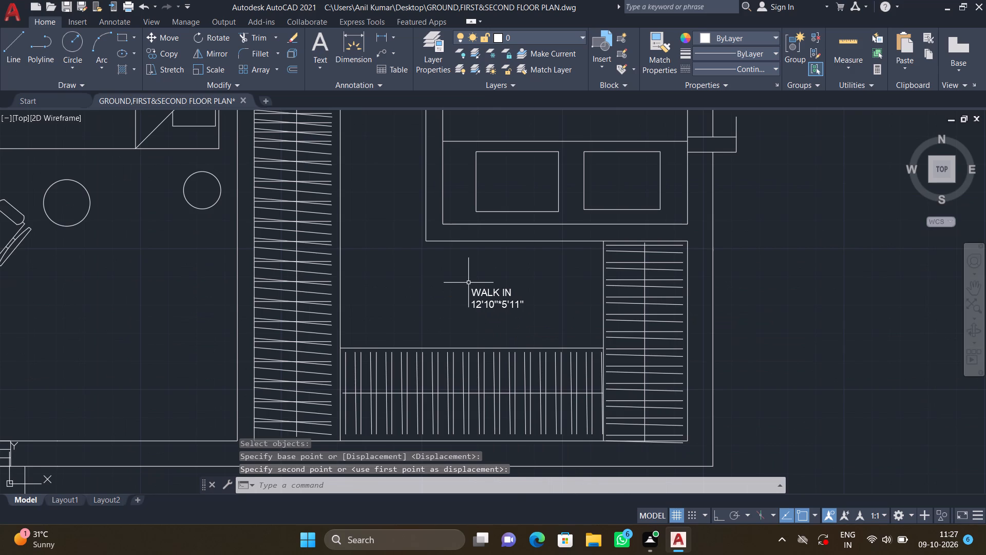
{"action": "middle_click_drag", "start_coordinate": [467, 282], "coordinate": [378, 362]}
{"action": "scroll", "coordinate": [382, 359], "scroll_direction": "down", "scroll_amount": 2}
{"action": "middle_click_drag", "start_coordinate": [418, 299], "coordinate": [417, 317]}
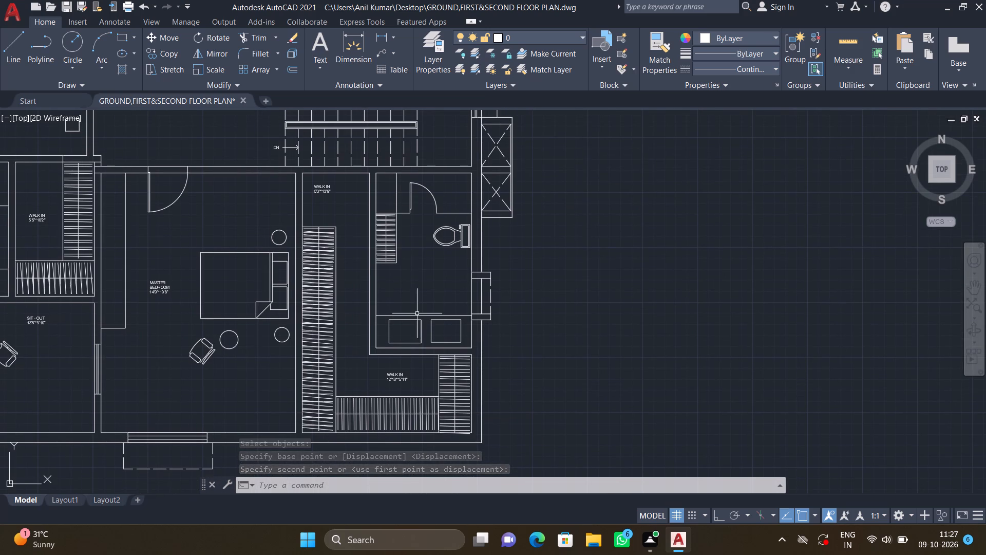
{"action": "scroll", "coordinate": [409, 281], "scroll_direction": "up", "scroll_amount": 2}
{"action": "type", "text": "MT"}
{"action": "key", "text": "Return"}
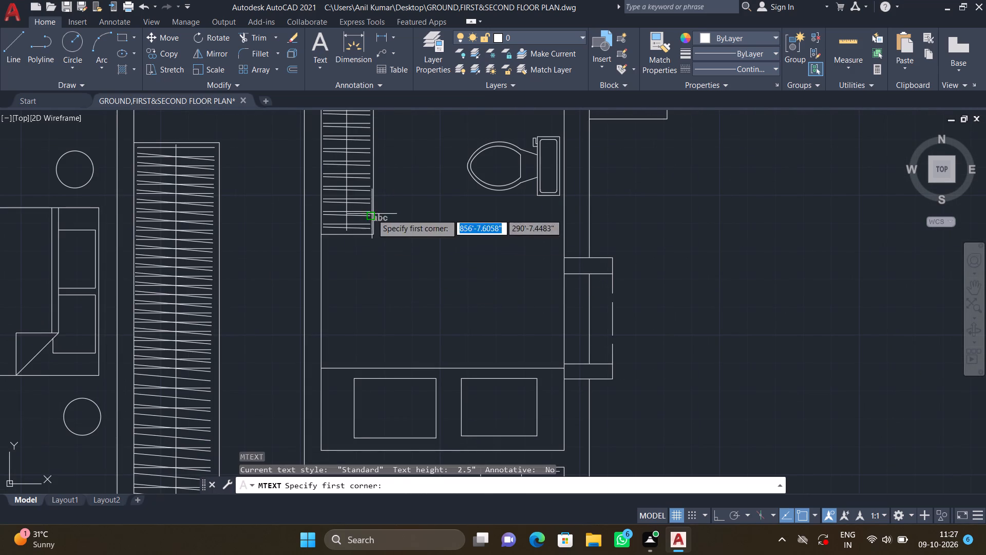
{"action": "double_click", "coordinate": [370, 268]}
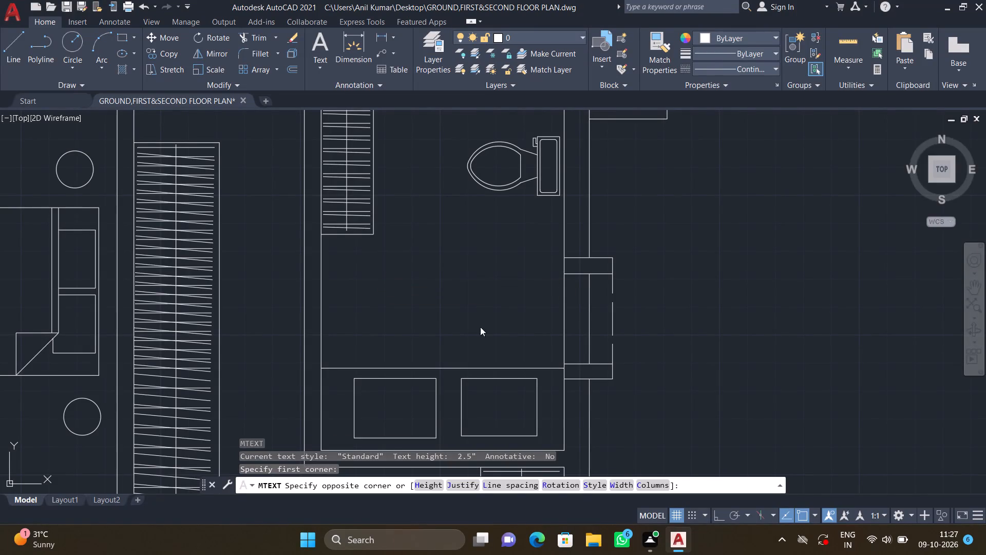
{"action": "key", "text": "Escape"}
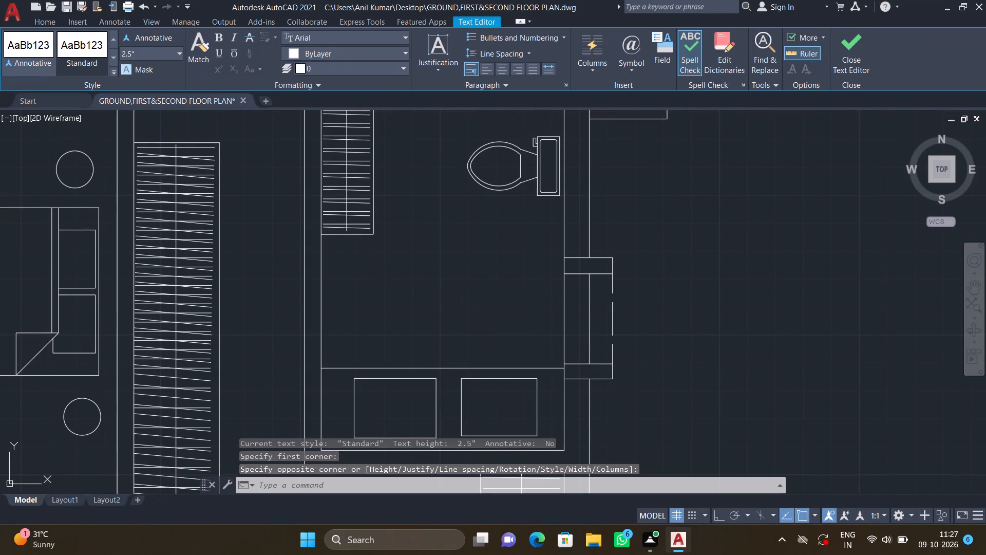
Add a two-line multiline text label "MASTER TOILET" / "7'3"*13'3"" in the master toilet's open floor north of the basin counter, keeping the text.
{"action": "type", "text": "MT"}
{"action": "key", "text": "Return"}
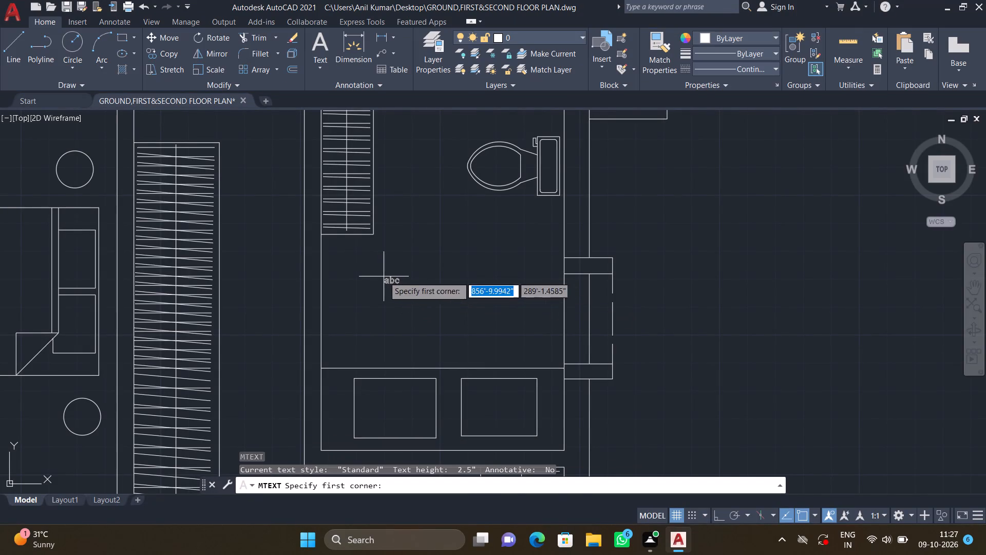
{"action": "left_click_drag", "start_coordinate": [360, 274], "coordinate": [370, 292]}
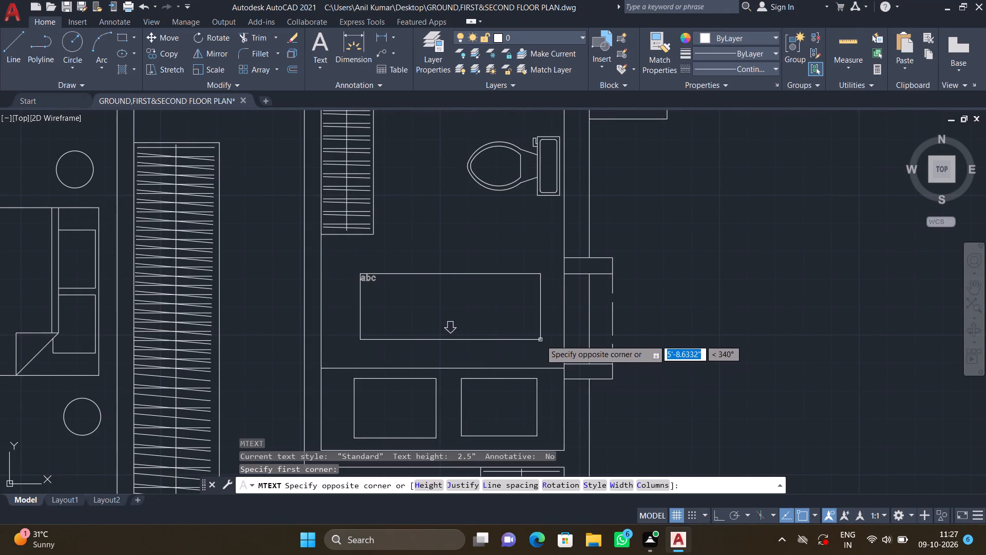
{"action": "left_click", "coordinate": [540, 340]}
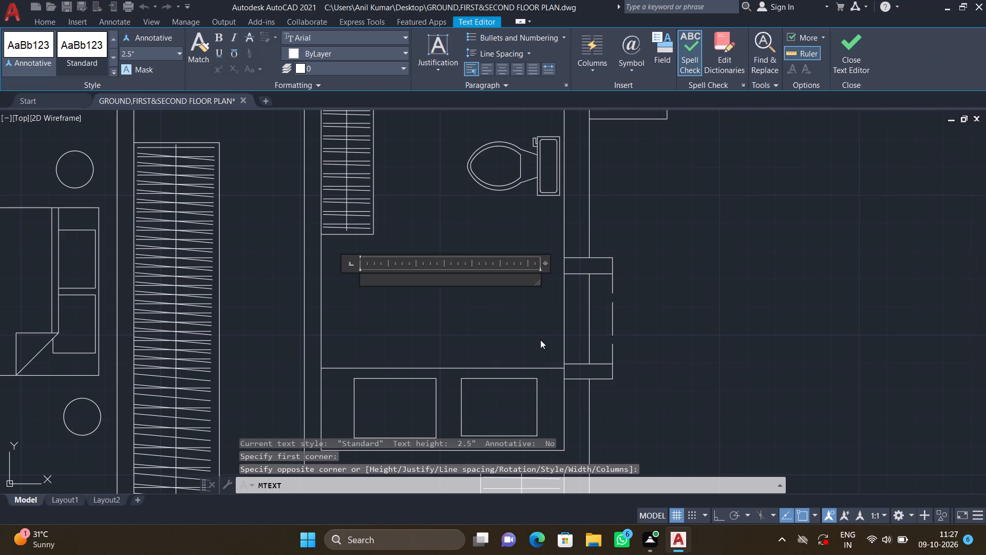
{"action": "type", "text": "MASTER"}
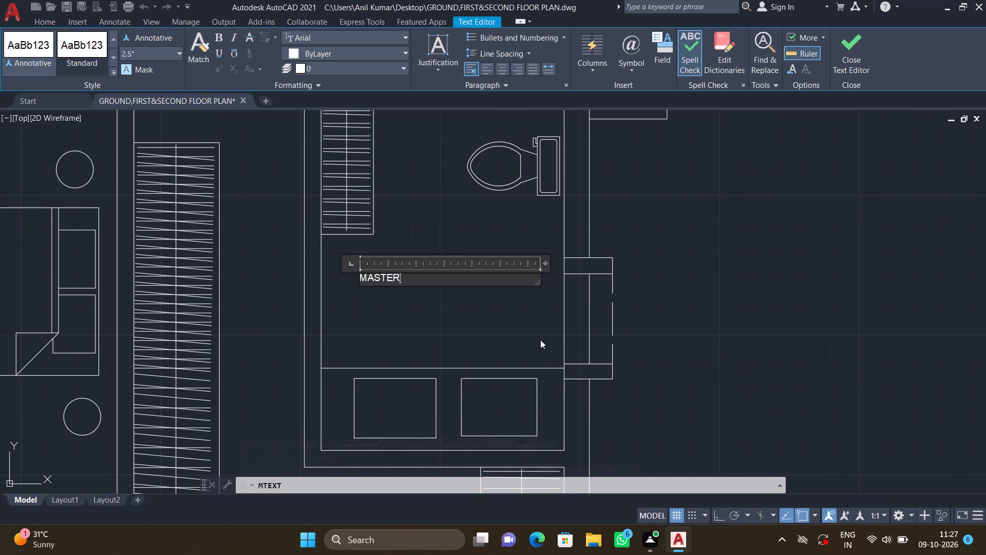
{"action": "key", "text": "space"}
{"action": "type", "text": "TOILET"}
{"action": "key", "text": "Return"}
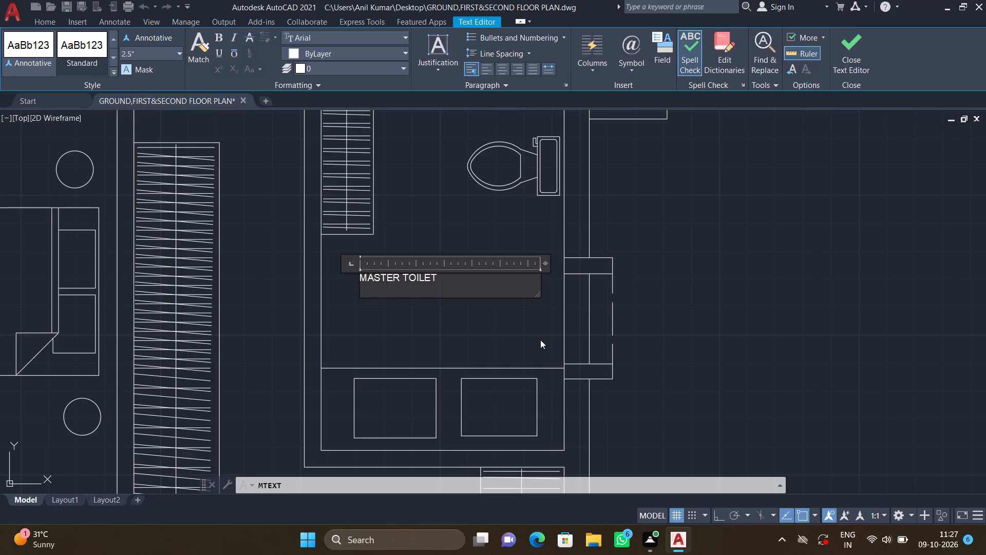
{"action": "type", "text": "7'"}
{"action": "type", "text": "3\"*"}
{"action": "type", "text": "13'"}
{"action": "type", "text": "3\""}
{"action": "key", "text": "Return"}
{"action": "key", "text": "Escape"}
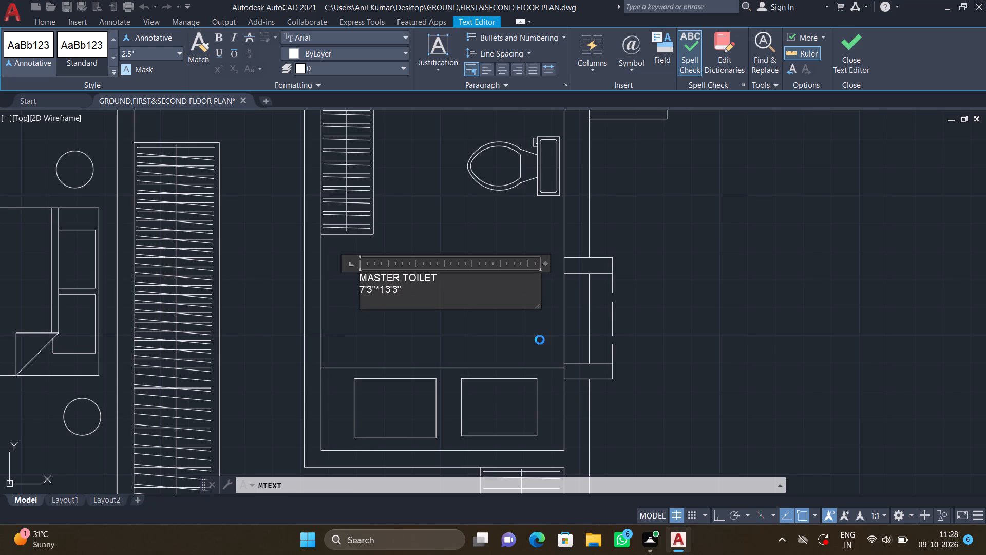
{"action": "left_click", "coordinate": [509, 271]}
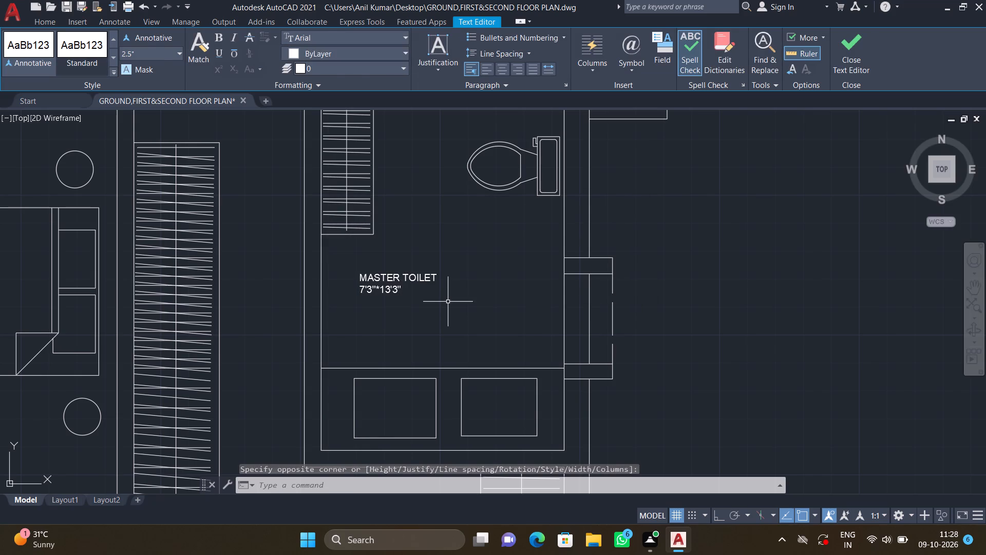
Move the master toilet label a short distance southeast, toward the middle of the open floor north of the basins.
{"action": "key", "text": "m"}
{"action": "key", "text": "Return"}
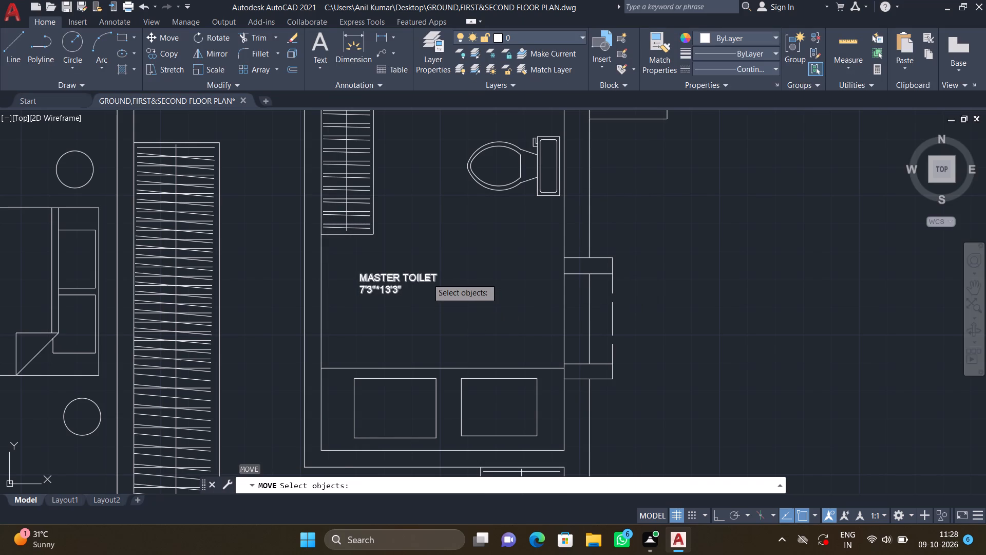
{"action": "left_click", "coordinate": [427, 277]}
{"action": "key", "text": "Return"}
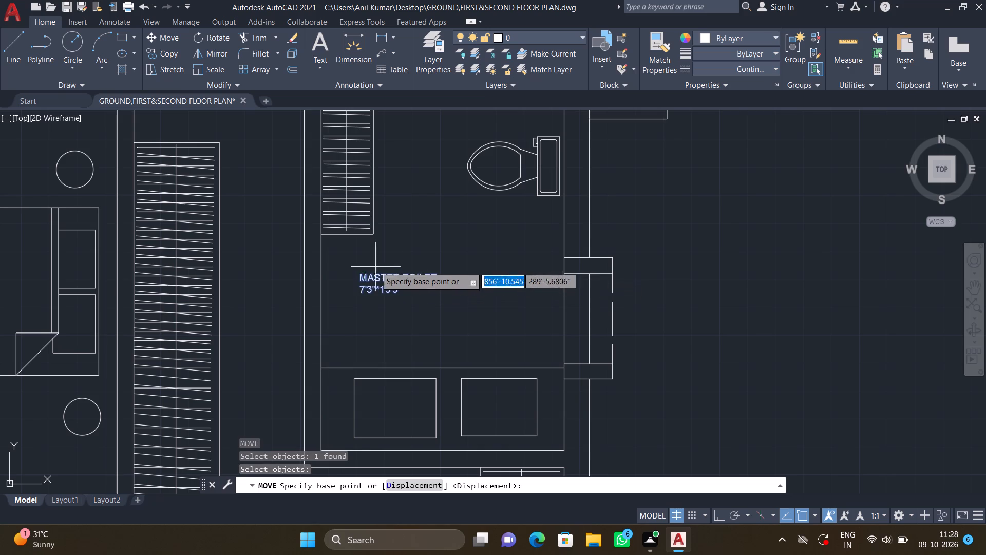
{"action": "left_click", "coordinate": [364, 274]}
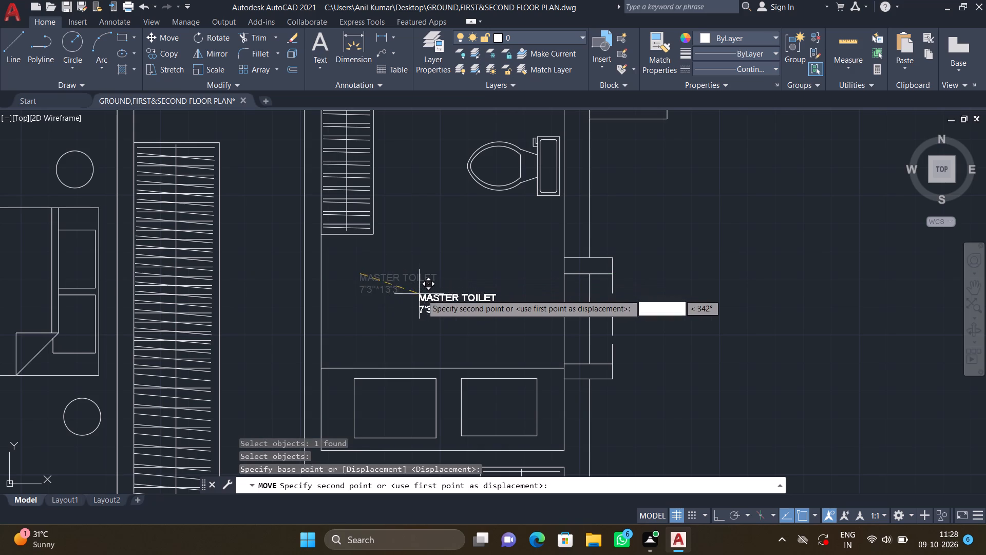
{"action": "scroll", "coordinate": [422, 295], "scroll_direction": "up", "scroll_amount": 1}
{"action": "double_click", "coordinate": [421, 298]}
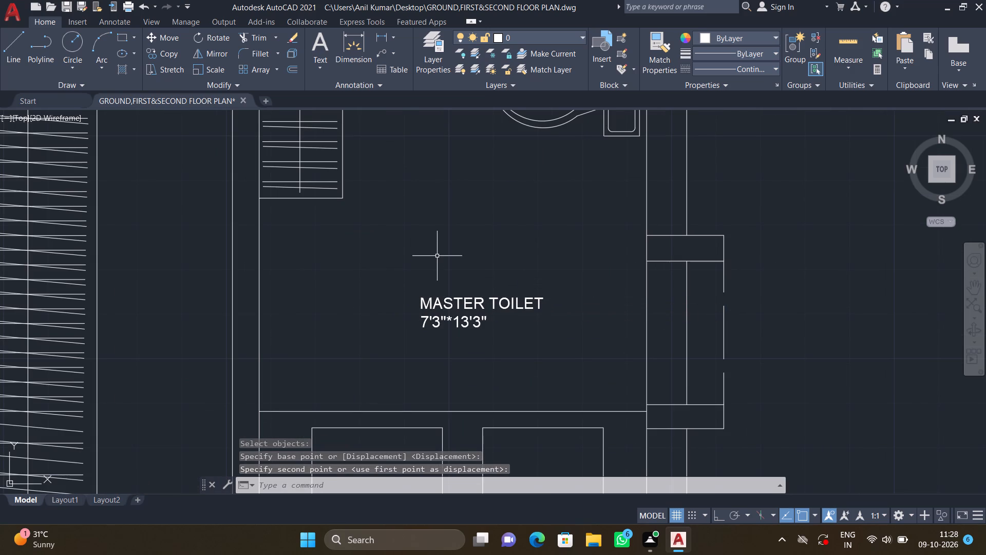
Copy the southeast door quadrant of the larger horizontal door group beside the plan onto the master toilet's west wall, just south of the wardrobe.
{"action": "scroll", "coordinate": [436, 259], "scroll_direction": "down", "scroll_amount": 1}
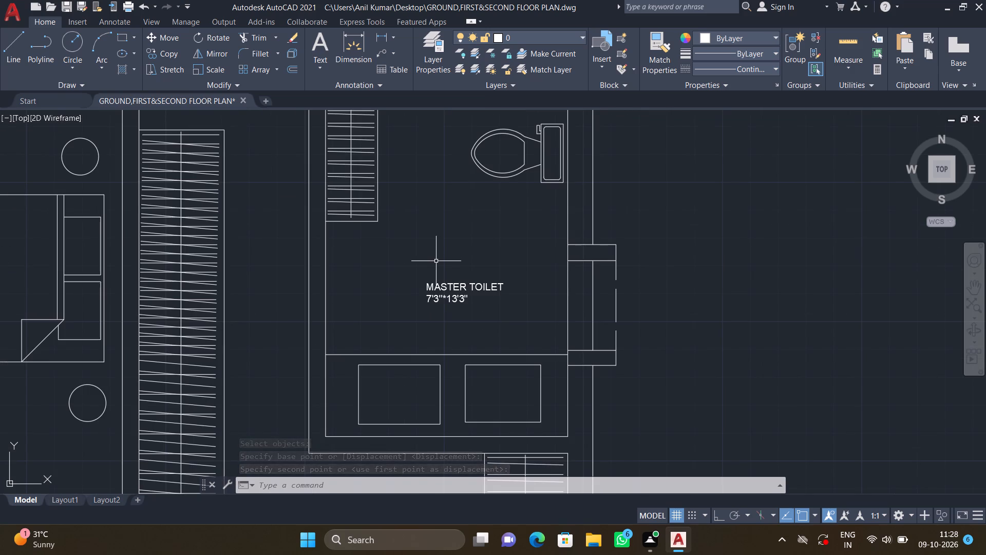
{"action": "scroll", "coordinate": [436, 262], "scroll_direction": "down", "scroll_amount": 1}
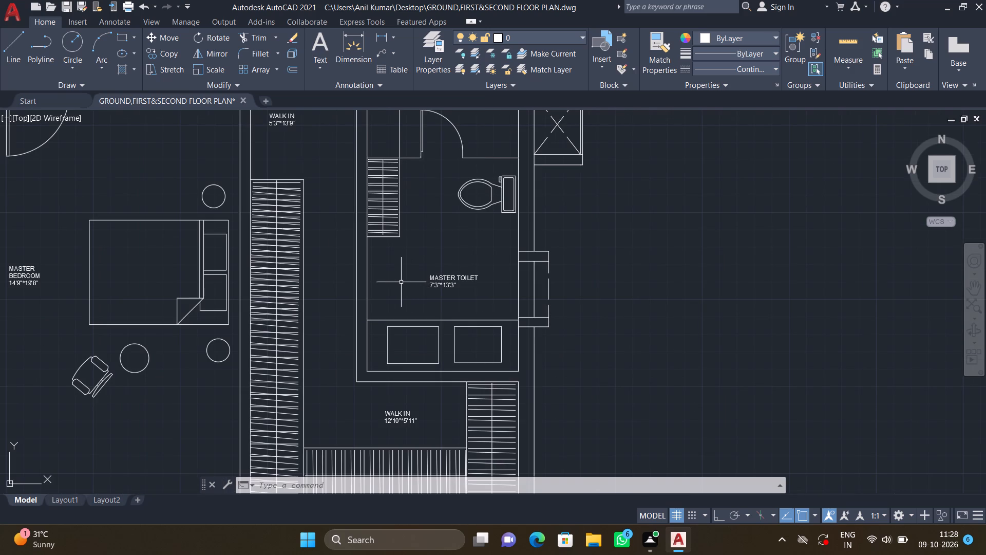
{"action": "scroll", "coordinate": [400, 282], "scroll_direction": "down", "scroll_amount": 1}
{"action": "middle_click_drag", "start_coordinate": [363, 299], "coordinate": [643, 362]}
{"action": "scroll", "coordinate": [641, 362], "scroll_direction": "down", "scroll_amount": 2}
{"action": "middle_click_drag", "start_coordinate": [329, 290], "coordinate": [439, 316]}
{"action": "middle_click_drag", "start_coordinate": [279, 284], "coordinate": [289, 286]}
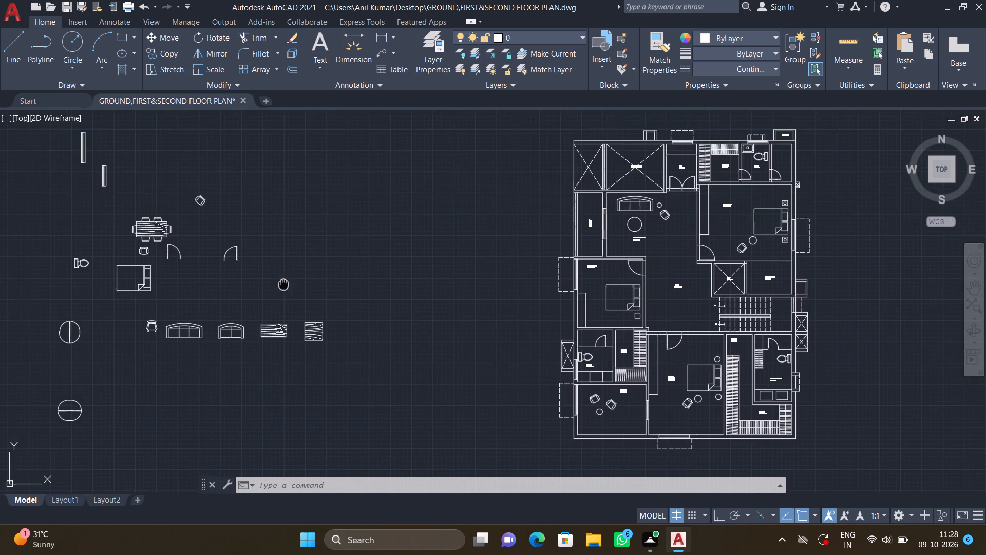
{"action": "middle_click_drag", "start_coordinate": [289, 286], "coordinate": [443, 322]}
{"action": "middle_click_drag", "start_coordinate": [317, 327], "coordinate": [396, 305]}
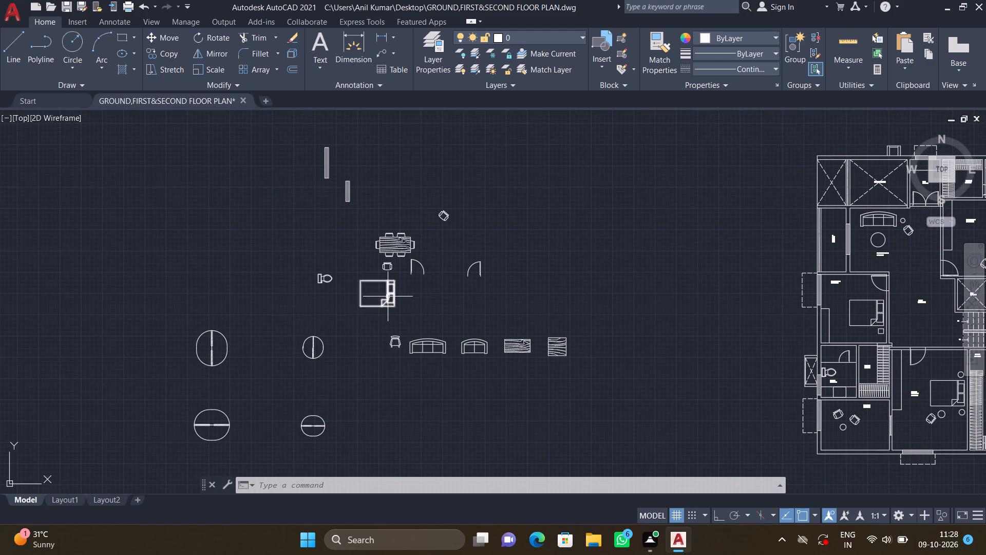
{"action": "middle_click_drag", "start_coordinate": [369, 347], "coordinate": [389, 334]}
{"action": "scroll", "coordinate": [387, 338], "scroll_direction": "down", "scroll_amount": 2}
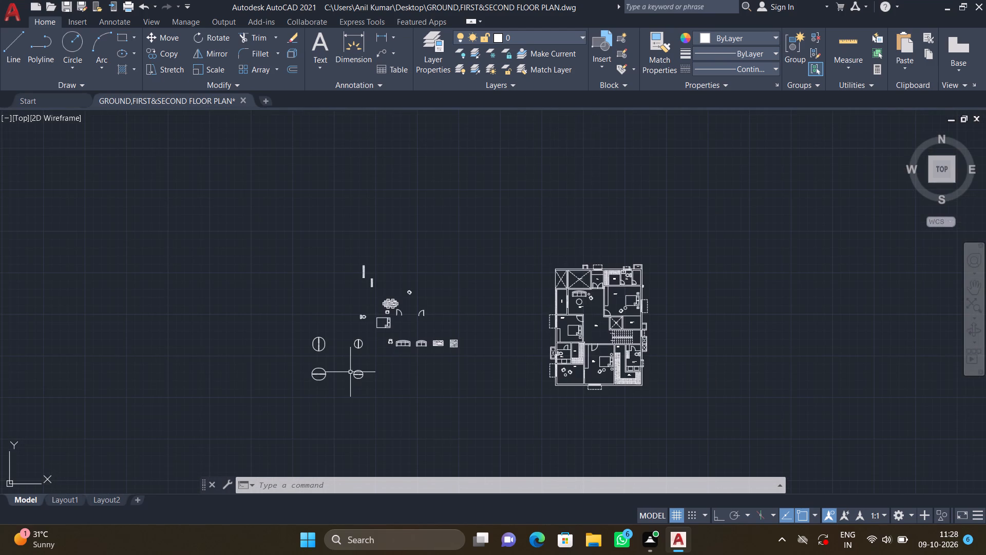
{"action": "scroll", "coordinate": [383, 338], "scroll_direction": "up", "scroll_amount": 2}
{"action": "middle_click_drag", "start_coordinate": [400, 353], "coordinate": [488, 329]}
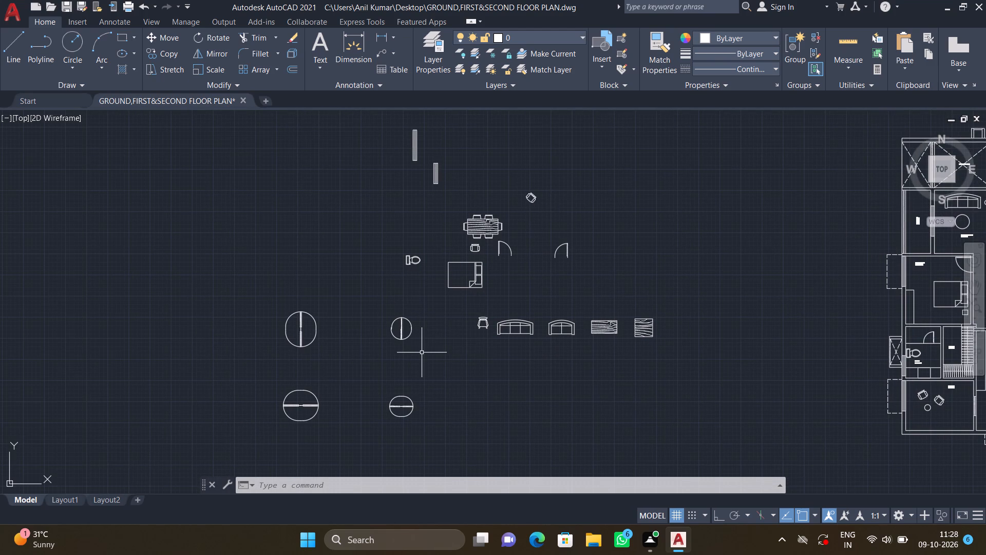
{"action": "middle_click_drag", "start_coordinate": [422, 353], "coordinate": [464, 337]}
{"action": "middle_click_drag", "start_coordinate": [429, 345], "coordinate": [470, 266]}
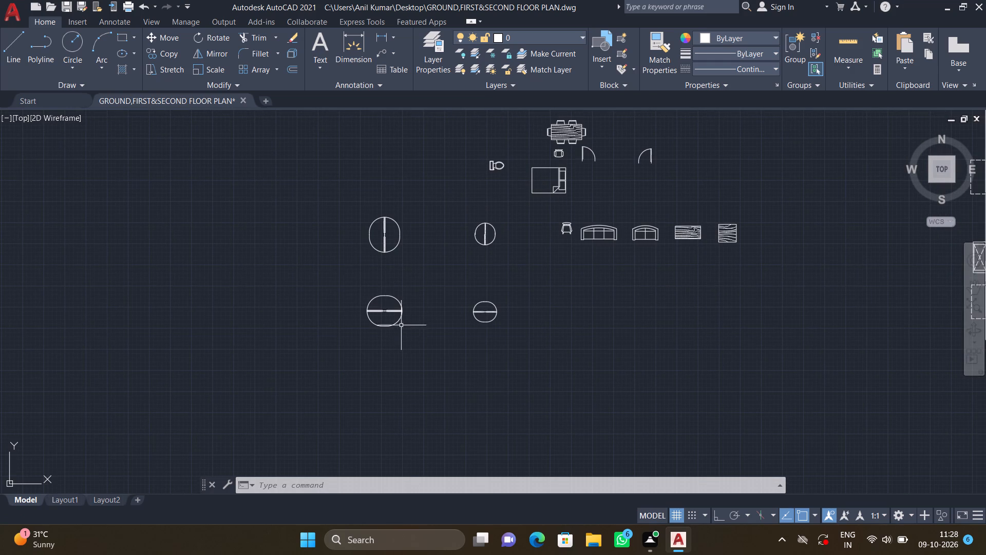
{"action": "scroll", "coordinate": [399, 328], "scroll_direction": "up", "scroll_amount": 2}
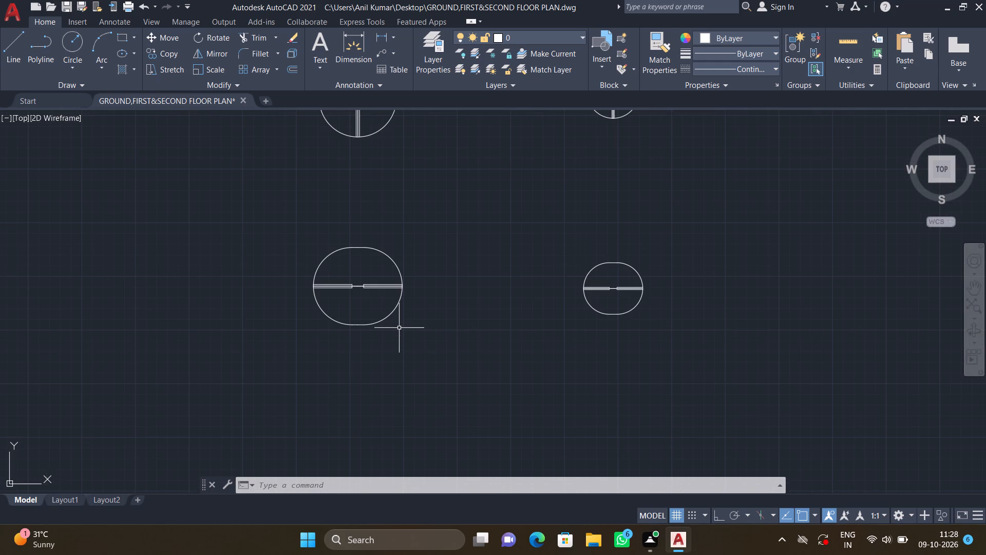
{"action": "type", "text": "CO"}
{"action": "key", "text": "Return"}
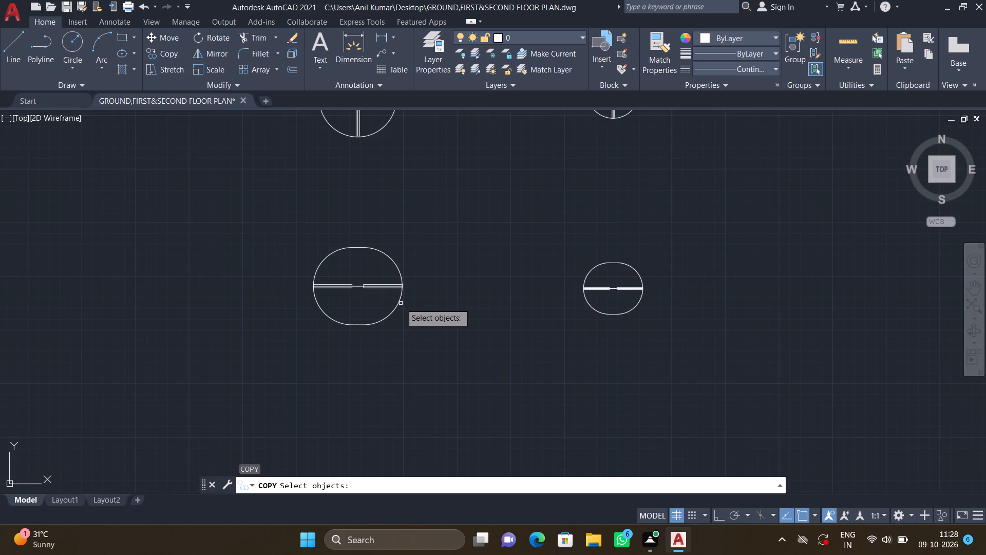
{"action": "left_click", "coordinate": [401, 303]}
{"action": "key", "text": "Return"}
{"action": "scroll", "coordinate": [360, 288], "scroll_direction": "up", "scroll_amount": 2}
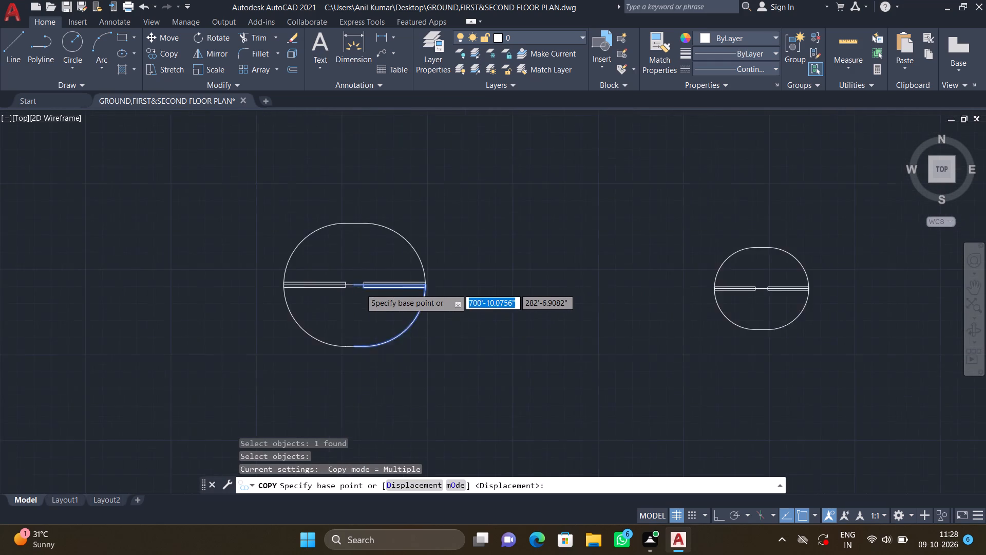
{"action": "left_click", "coordinate": [360, 282]}
{"action": "scroll", "coordinate": [484, 326], "scroll_direction": "down", "scroll_amount": 5}
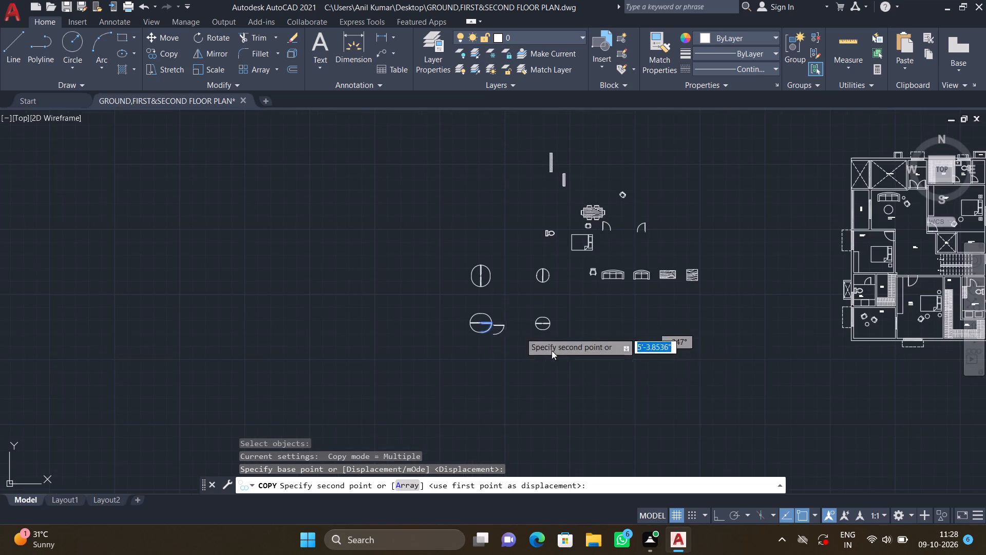
{"action": "middle_click_drag", "start_coordinate": [564, 360], "coordinate": [402, 316]}
{"action": "scroll", "coordinate": [395, 319], "scroll_direction": "down", "scroll_amount": 3}
{"action": "middle_click_drag", "start_coordinate": [497, 332], "coordinate": [399, 318]}
{"action": "scroll", "coordinate": [379, 278], "scroll_direction": "up", "scroll_amount": 3}
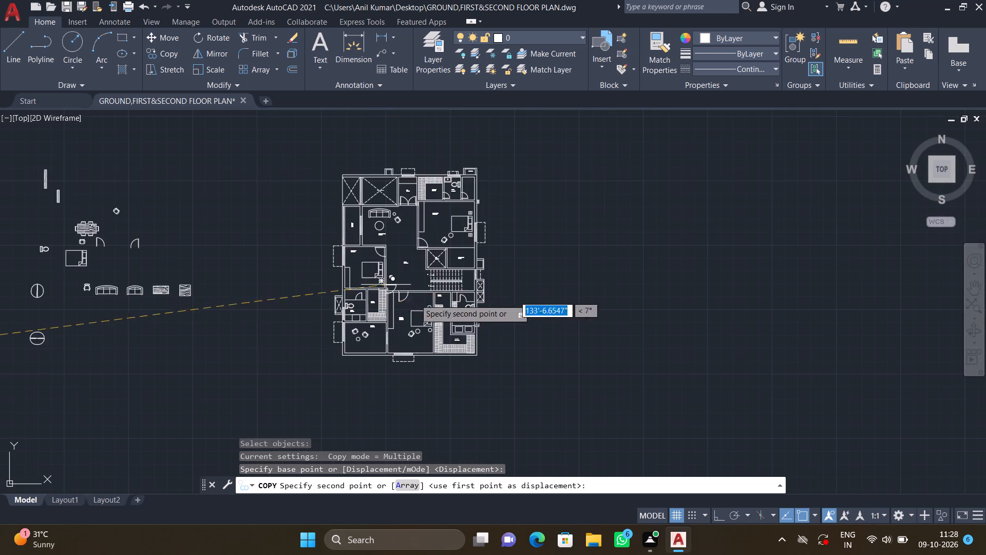
{"action": "scroll", "coordinate": [436, 316], "scroll_direction": "up", "scroll_amount": 3}
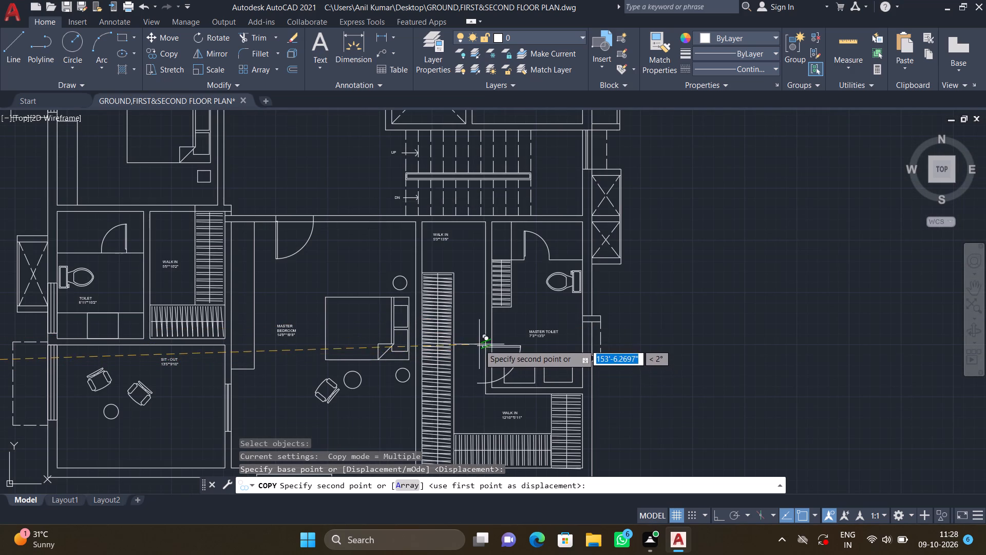
{"action": "scroll", "coordinate": [480, 327], "scroll_direction": "up", "scroll_amount": 3}
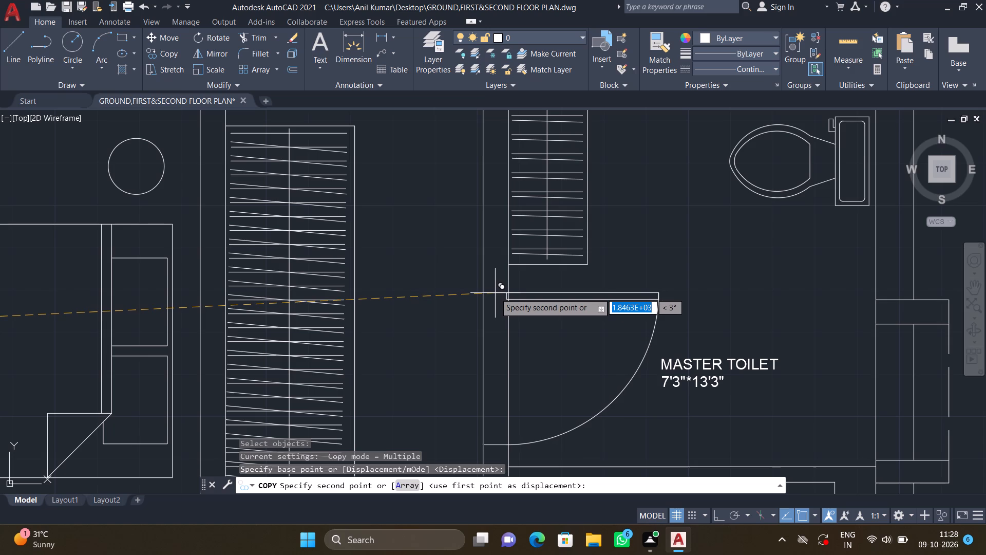
{"action": "left_click", "coordinate": [494, 292]}
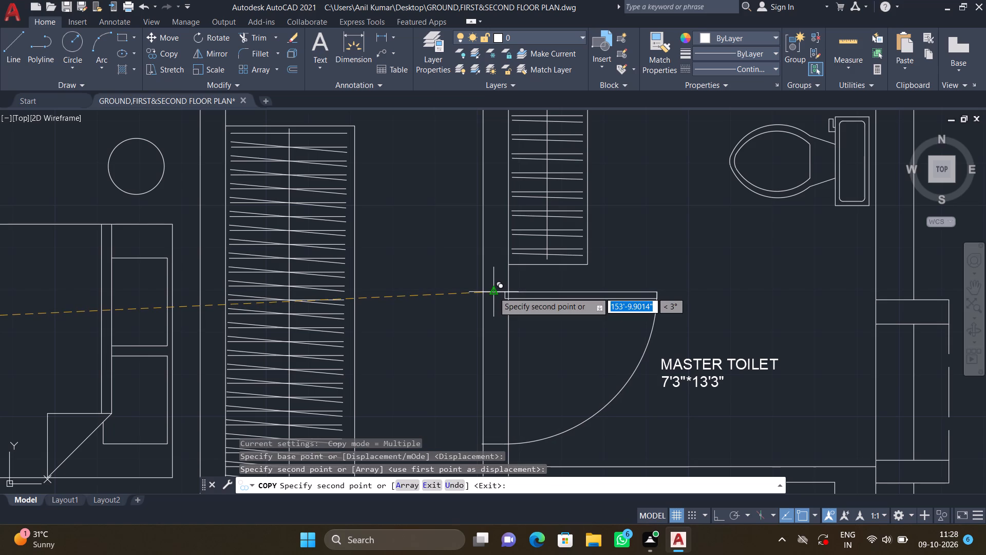
{"action": "key", "text": "Return"}
Move the copied master toilet door slightly east so its west end meets the outer face of the toilet's west wall.
{"action": "middle_click_drag", "start_coordinate": [485, 429], "coordinate": [474, 388]}
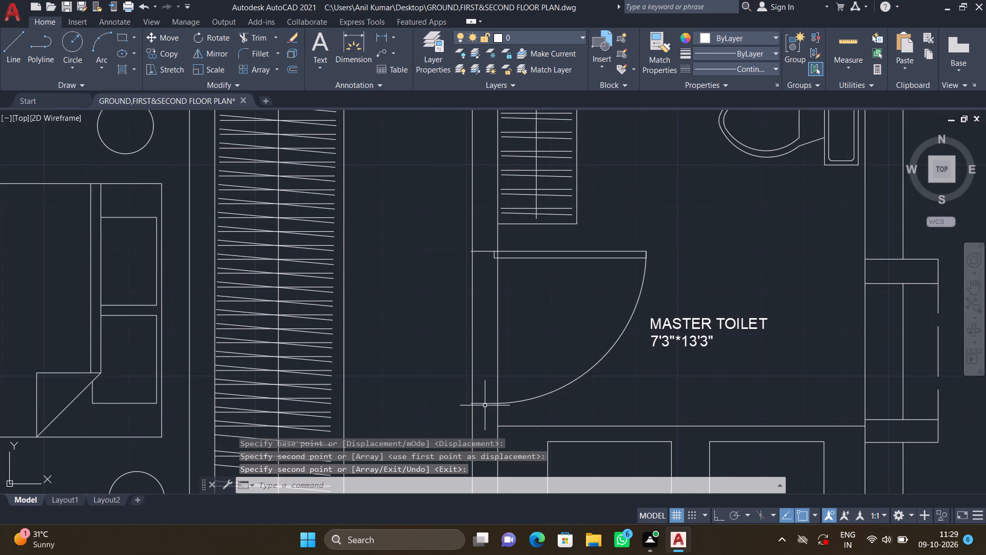
{"action": "scroll", "coordinate": [524, 374], "scroll_direction": "down", "scroll_amount": 2}
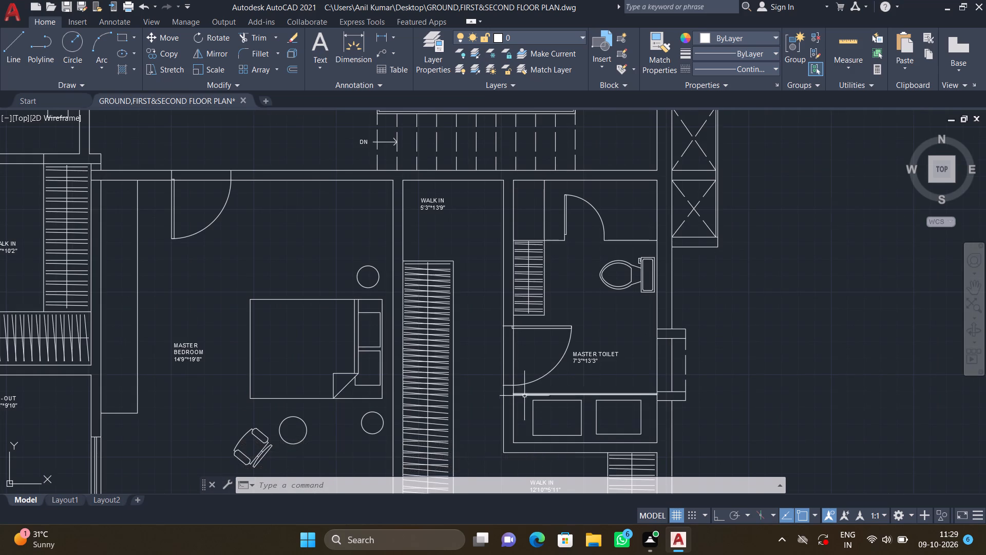
{"action": "scroll", "coordinate": [522, 396], "scroll_direction": "up", "scroll_amount": 3}
{"action": "scroll", "coordinate": [459, 362], "scroll_direction": "up", "scroll_amount": 3}
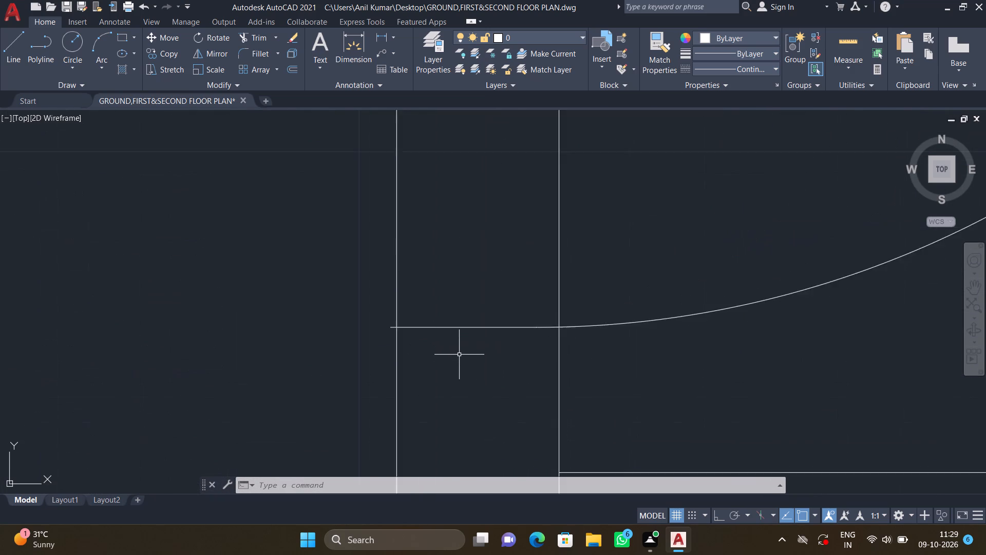
{"action": "scroll", "coordinate": [459, 355], "scroll_direction": "up", "scroll_amount": 1}
{"action": "key", "text": "m"}
{"action": "key", "text": "Return"}
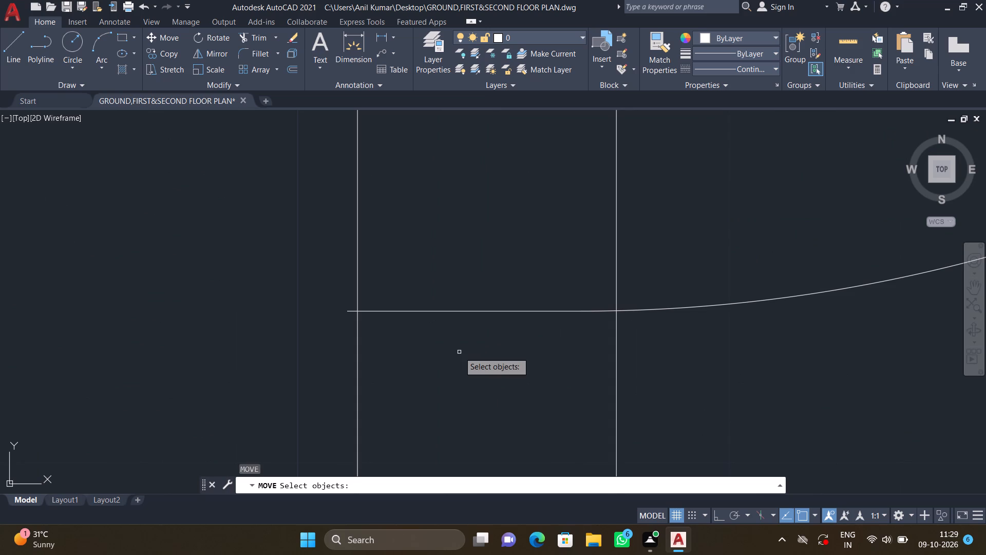
{"action": "left_click", "coordinate": [392, 311]}
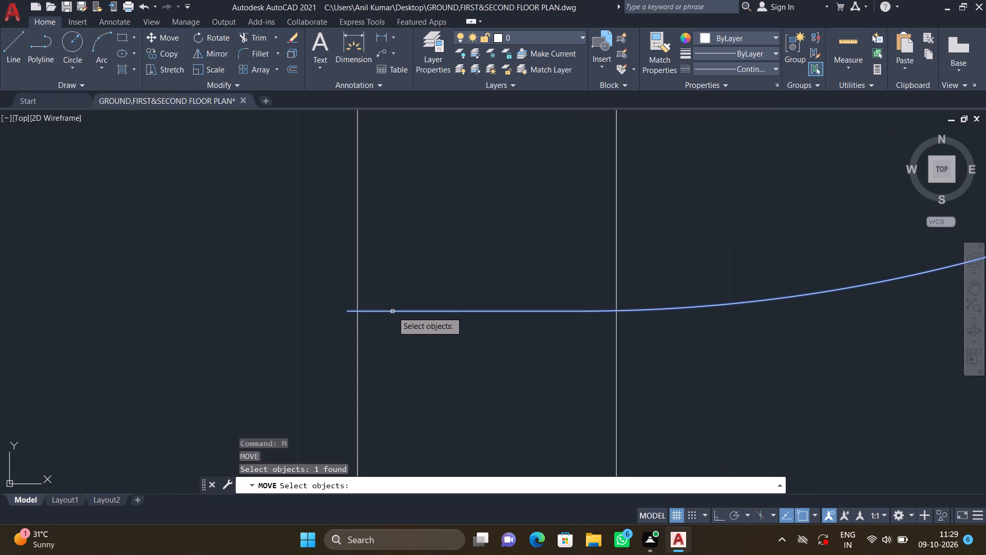
{"action": "key", "text": "Return"}
{"action": "scroll", "coordinate": [342, 306], "scroll_direction": "up", "scroll_amount": 5}
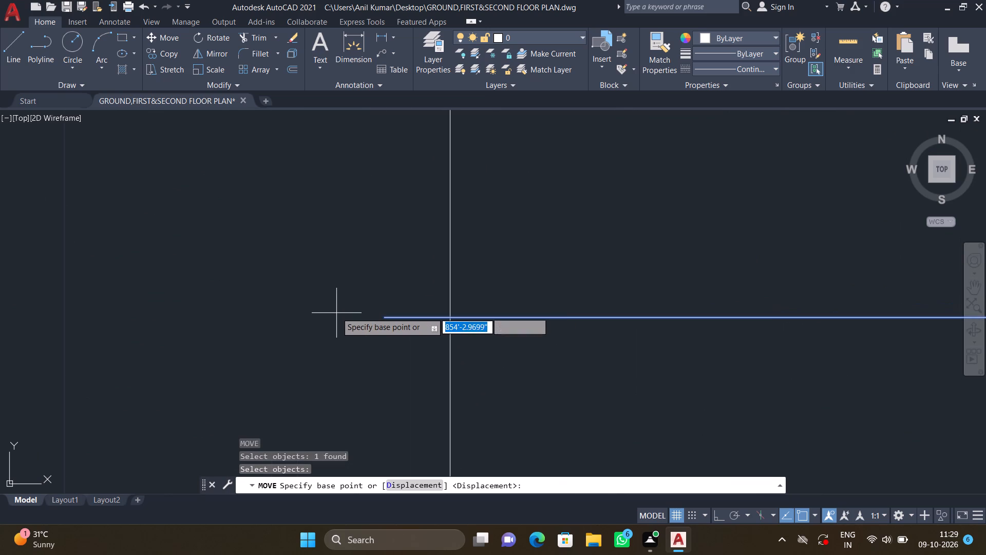
{"action": "left_click", "coordinate": [390, 320]}
{"action": "left_click", "coordinate": [450, 321]}
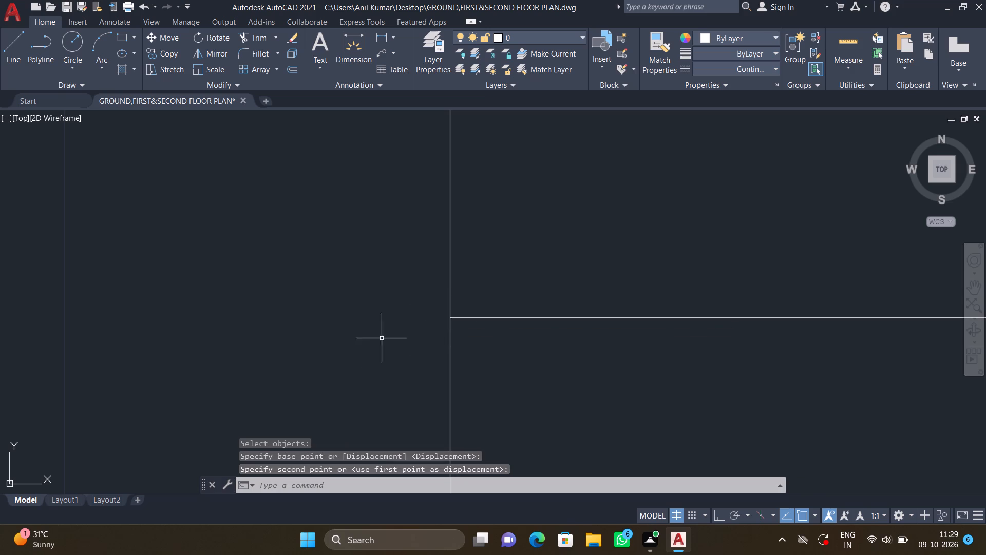
Add a multiline text label "PL -SH -04" in the crossed shaft outside the 6'11"*10'2" toilet's west wall, keeping the text.
{"action": "scroll", "coordinate": [365, 342], "scroll_direction": "down", "scroll_amount": 4}
{"action": "scroll", "coordinate": [402, 316], "scroll_direction": "down", "scroll_amount": 5}
{"action": "scroll", "coordinate": [450, 244], "scroll_direction": "down", "scroll_amount": 3}
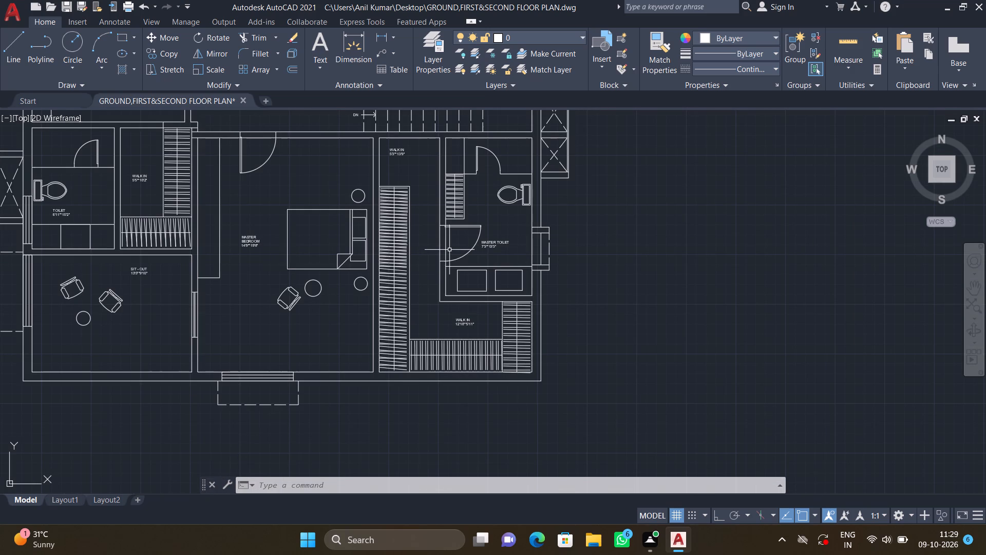
{"action": "scroll", "coordinate": [466, 278], "scroll_direction": "down", "scroll_amount": 1}
{"action": "middle_click_drag", "start_coordinate": [458, 297], "coordinate": [471, 318]}
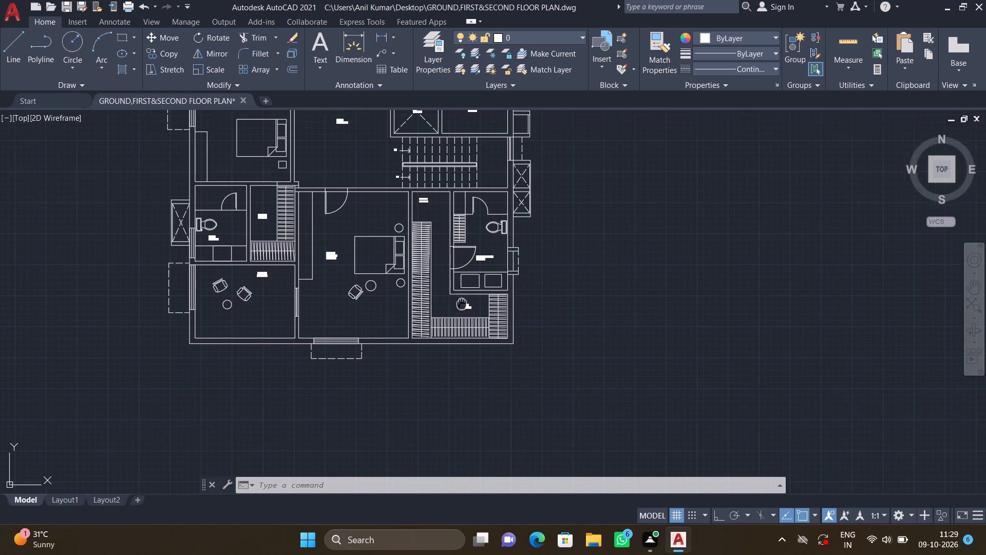
{"action": "middle_click_drag", "start_coordinate": [471, 318], "coordinate": [484, 347]}
{"action": "scroll", "coordinate": [484, 342], "scroll_direction": "down", "scroll_amount": 1}
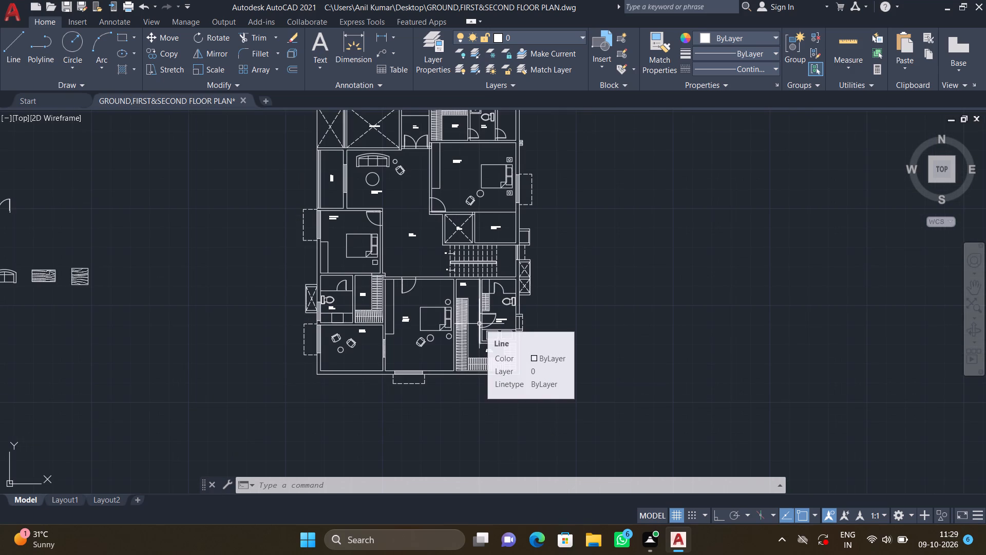
{"action": "scroll", "coordinate": [458, 316], "scroll_direction": "down", "scroll_amount": 1}
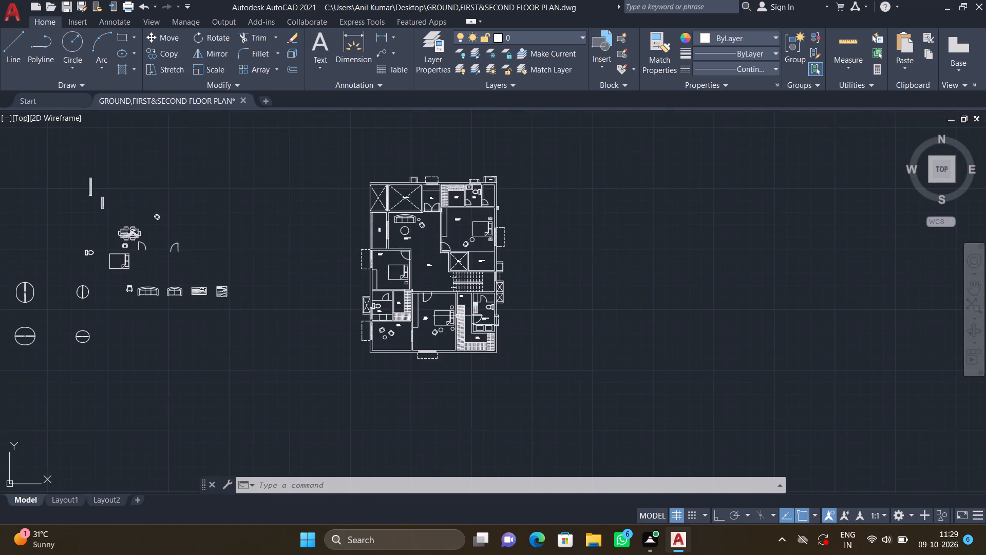
{"action": "middle_click_drag", "start_coordinate": [443, 312], "coordinate": [527, 317]}
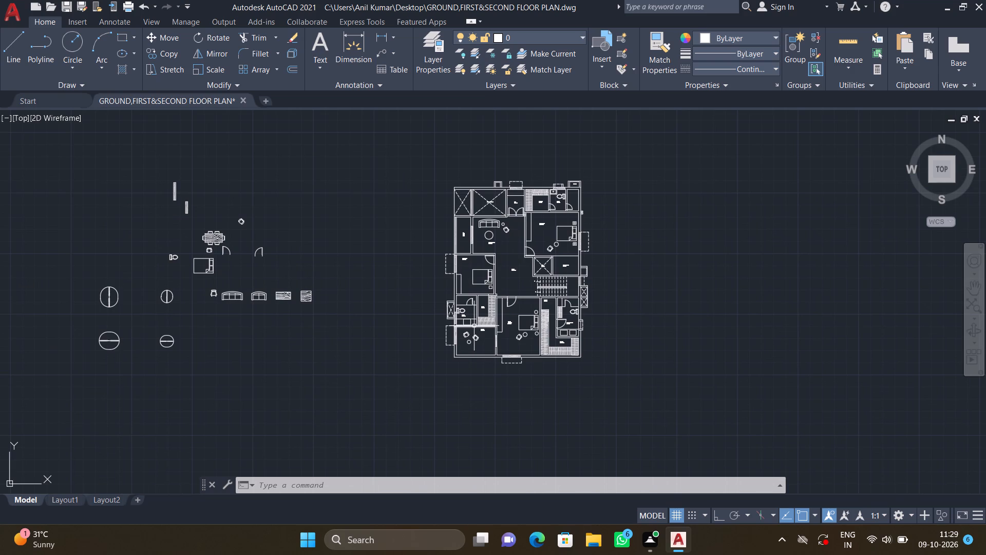
{"action": "scroll", "coordinate": [476, 251], "scroll_direction": "up", "scroll_amount": 1}
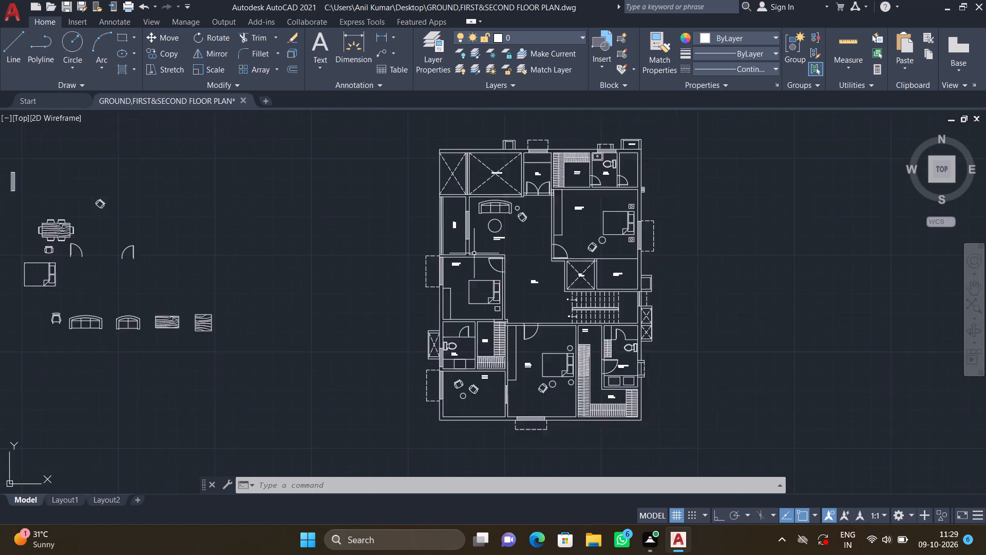
{"action": "scroll", "coordinate": [474, 254], "scroll_direction": "up", "scroll_amount": 1}
{"action": "middle_click_drag", "start_coordinate": [431, 351], "coordinate": [415, 292]}
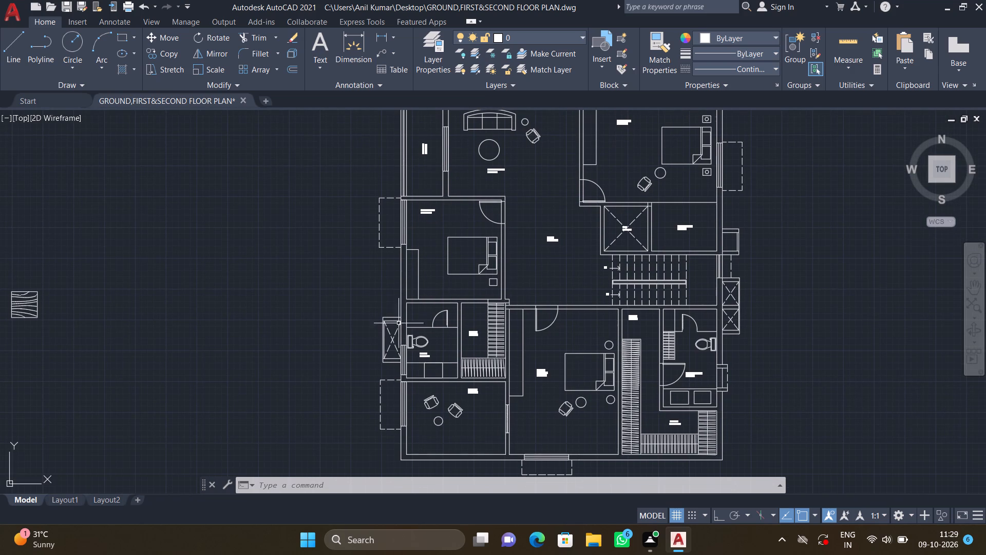
{"action": "middle_click_drag", "start_coordinate": [393, 331], "coordinate": [384, 284]}
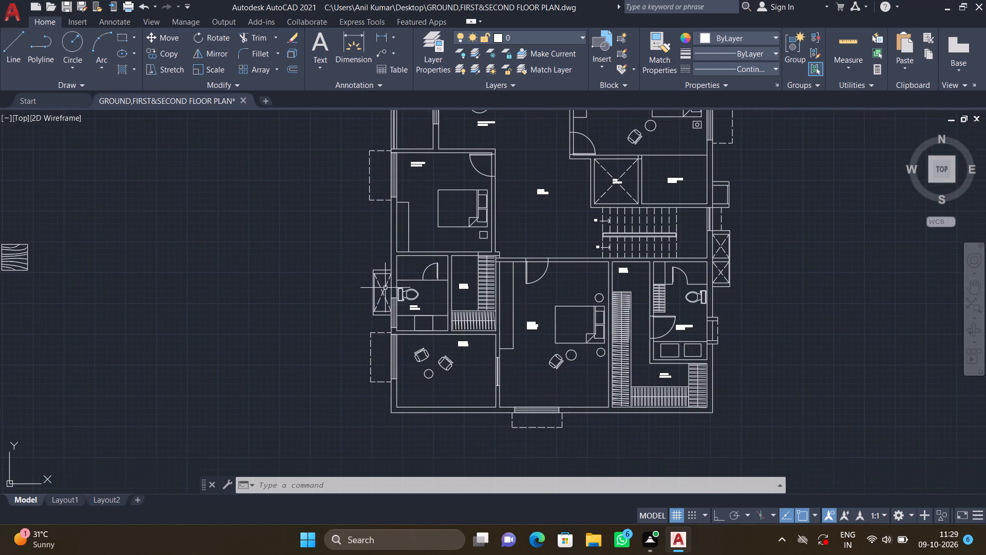
{"action": "scroll", "coordinate": [384, 299], "scroll_direction": "up", "scroll_amount": 4}
{"action": "key", "text": "m"}
{"action": "key", "text": "t"}
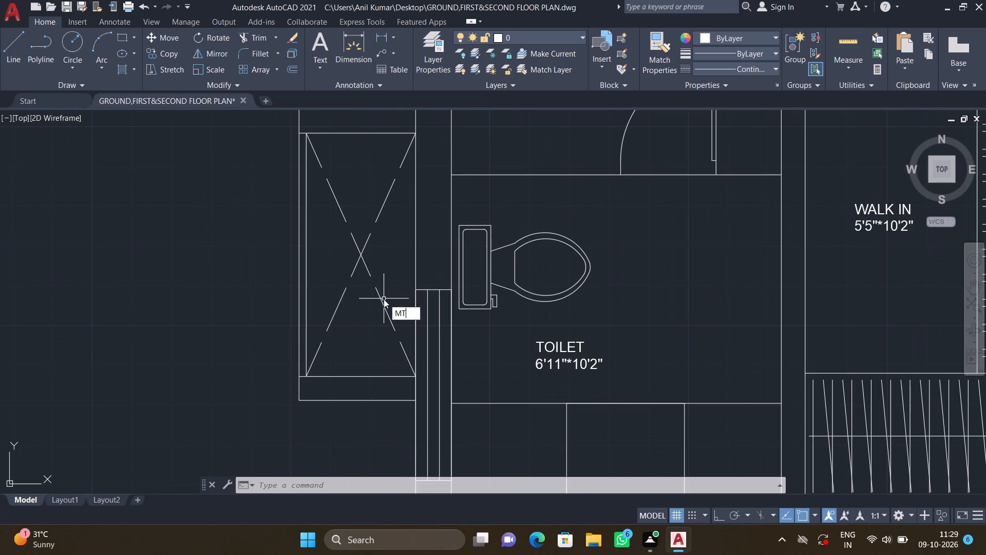
{"action": "key", "text": "Return"}
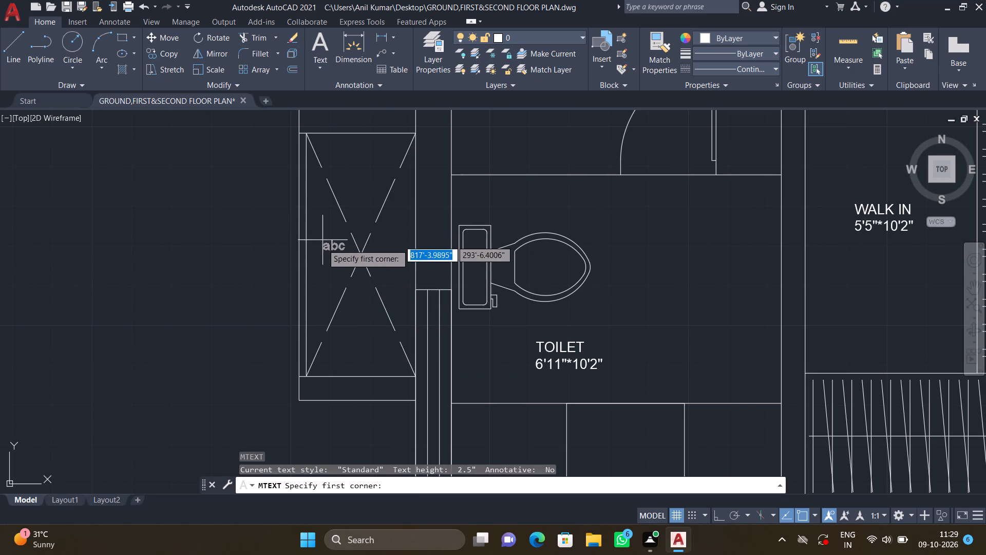
{"action": "scroll", "coordinate": [323, 246], "scroll_direction": "up", "scroll_amount": 3}
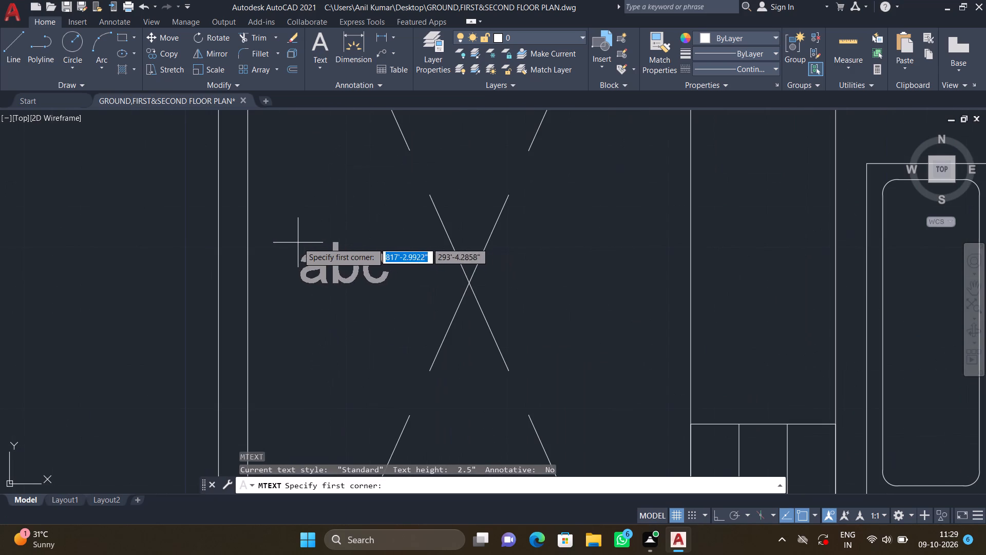
{"action": "left_click", "coordinate": [298, 243]}
{"action": "left_click", "coordinate": [587, 325]}
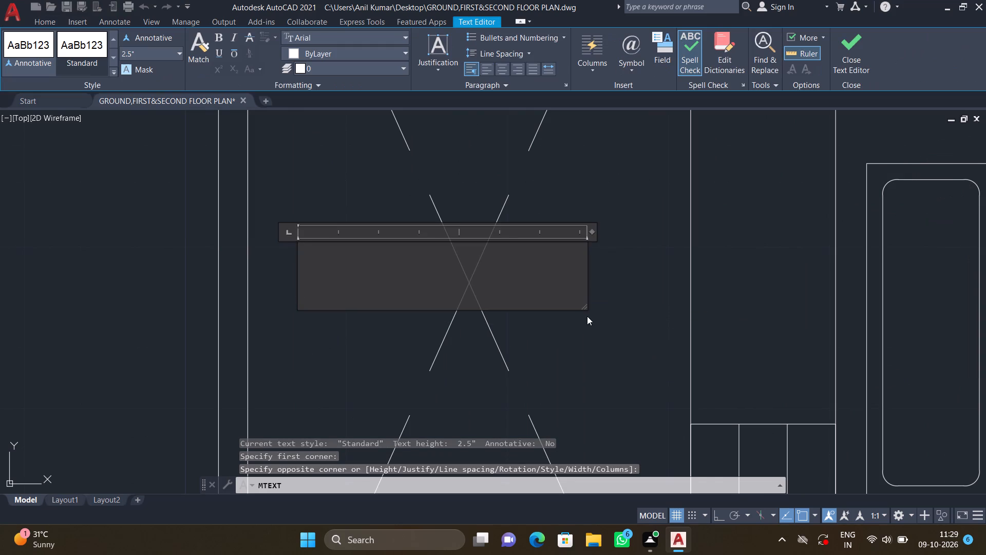
{"action": "type", "text": "PL"}
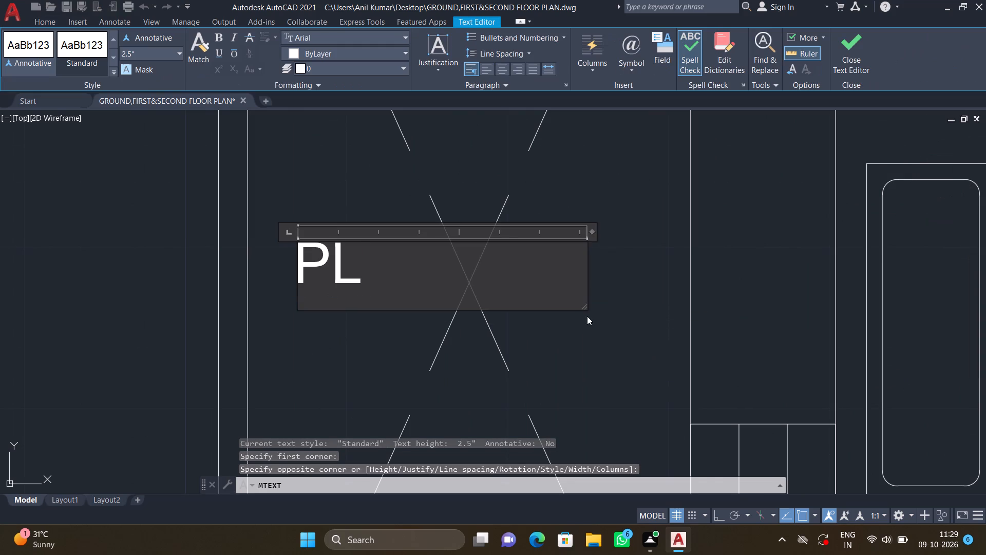
{"action": "key", "text": "space"}
{"action": "type", "text": "-"}
{"action": "key", "text": "s"}
{"action": "key", "text": "h"}
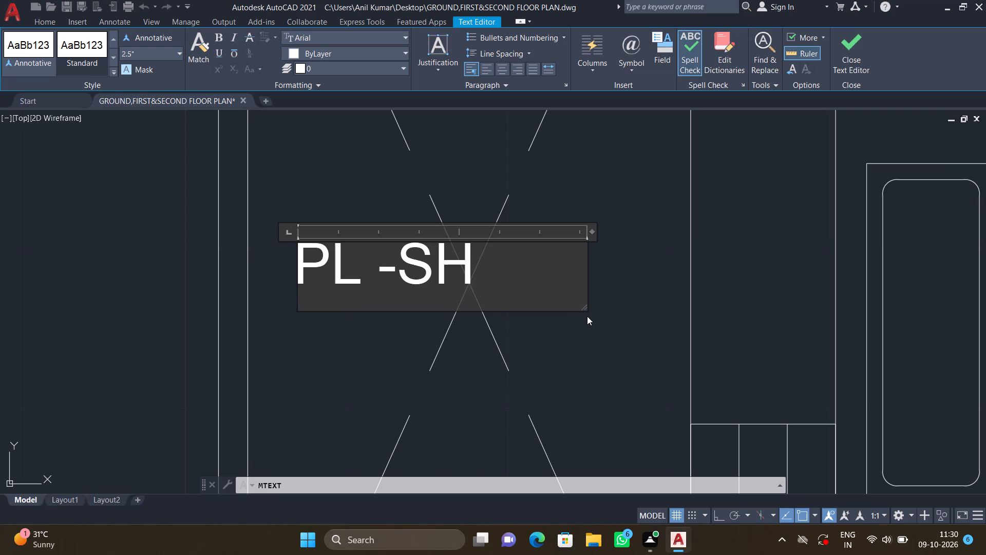
{"action": "key", "text": "space"}
{"action": "key", "text": "minus"}
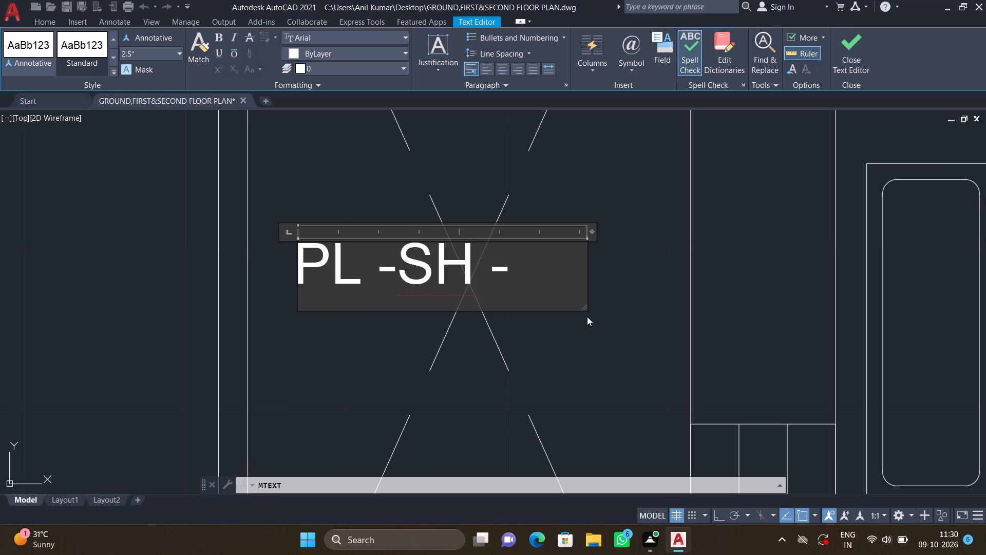
{"action": "type", "text": "04"}
{"action": "key", "text": "Return"}
{"action": "key", "text": "Escape"}
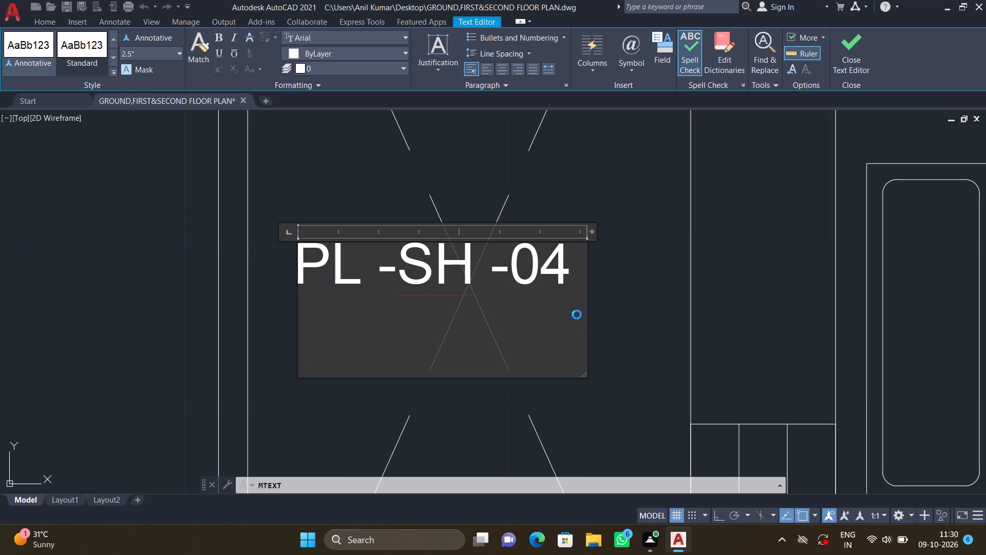
{"action": "left_click", "coordinate": [503, 267]}
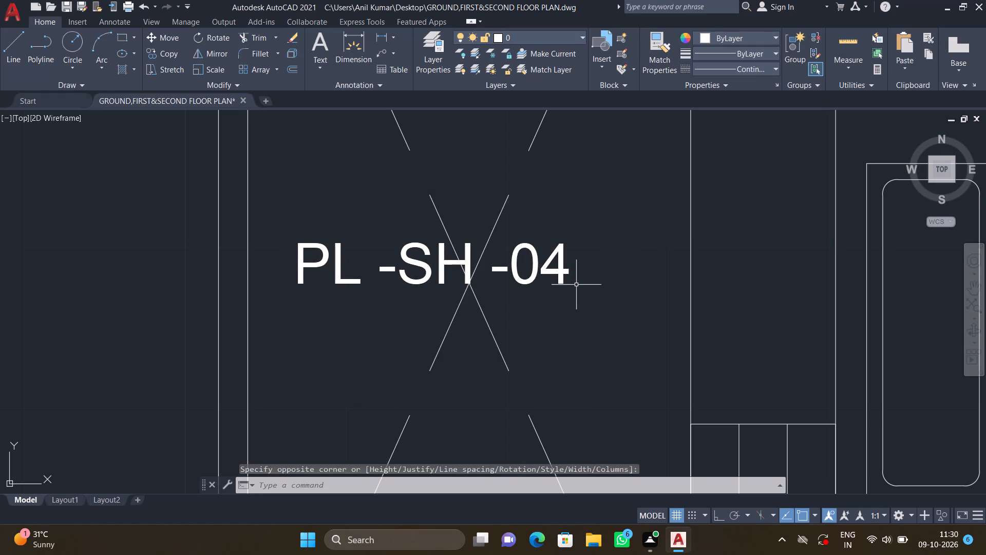
With Ortho on, rotate the "PL -SH -04" label 90 degrees counterclockwise about its insertion corner to read vertically.
{"action": "key", "text": "r"}
{"action": "key", "text": "o"}
{"action": "key", "text": "Return"}
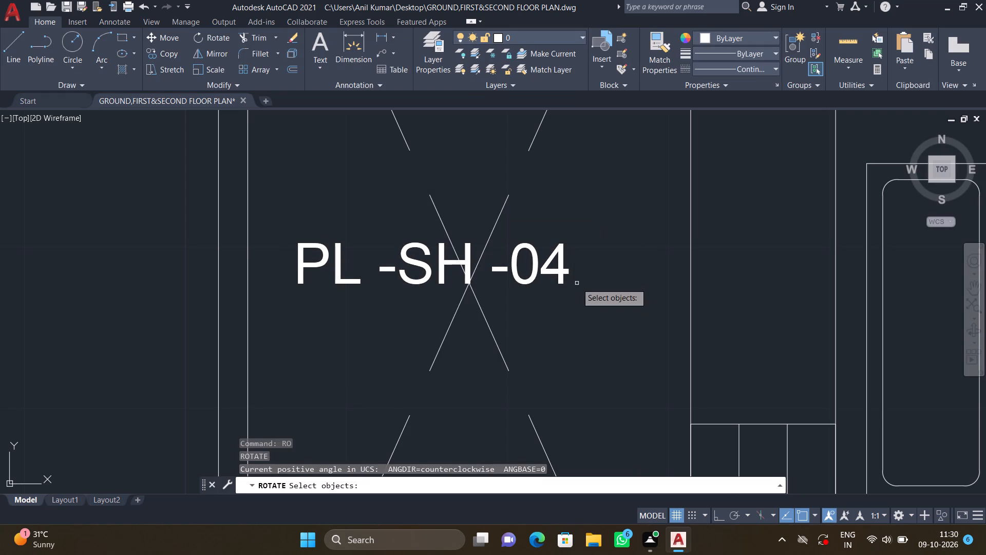
{"action": "key", "text": "F8"}
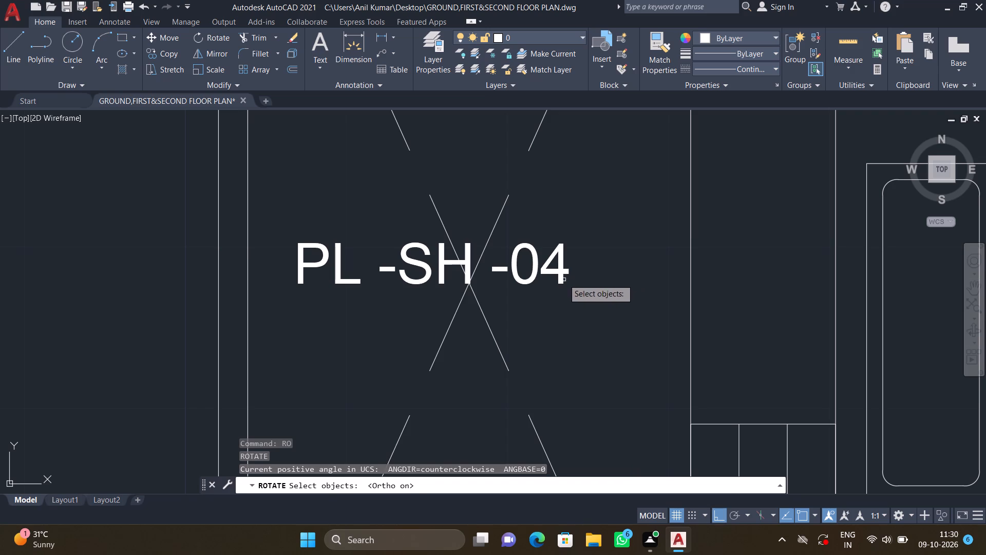
{"action": "left_click", "coordinate": [556, 274]}
{"action": "key", "text": "Return"}
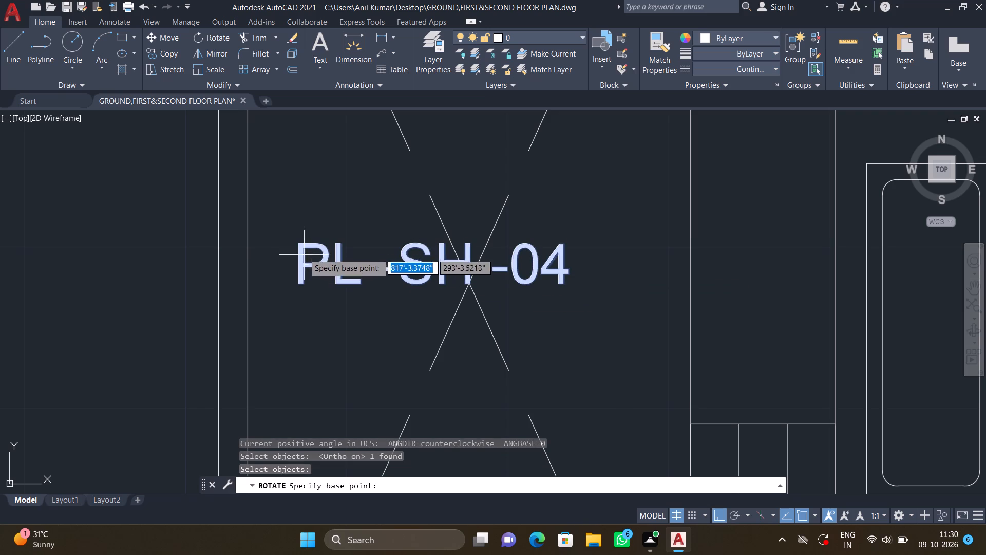
{"action": "double_click", "coordinate": [298, 242]}
{"action": "double_click", "coordinate": [304, 219]}
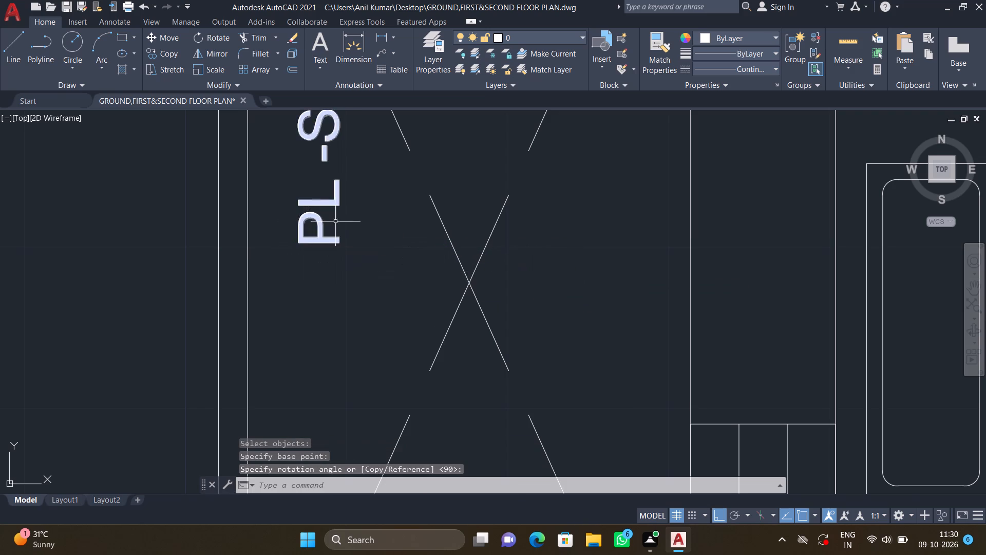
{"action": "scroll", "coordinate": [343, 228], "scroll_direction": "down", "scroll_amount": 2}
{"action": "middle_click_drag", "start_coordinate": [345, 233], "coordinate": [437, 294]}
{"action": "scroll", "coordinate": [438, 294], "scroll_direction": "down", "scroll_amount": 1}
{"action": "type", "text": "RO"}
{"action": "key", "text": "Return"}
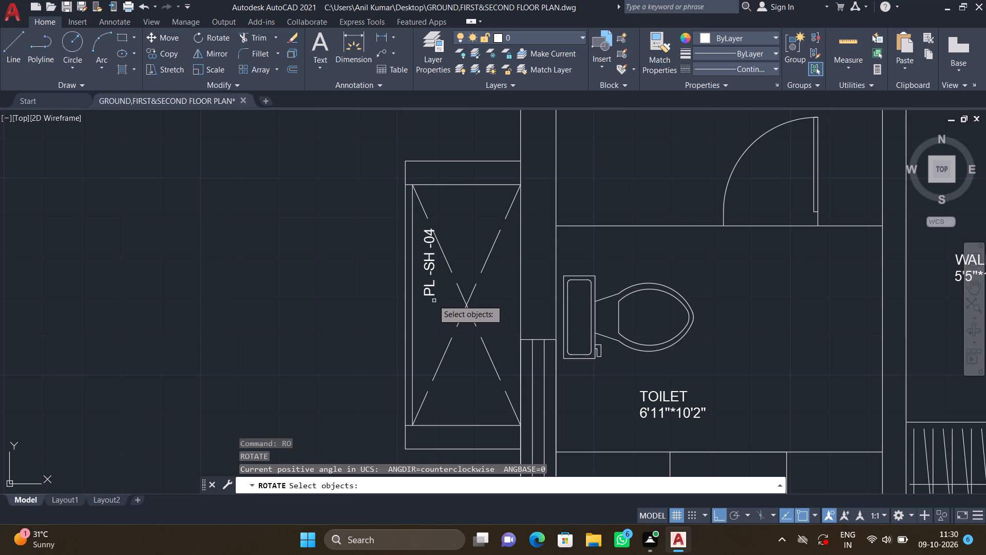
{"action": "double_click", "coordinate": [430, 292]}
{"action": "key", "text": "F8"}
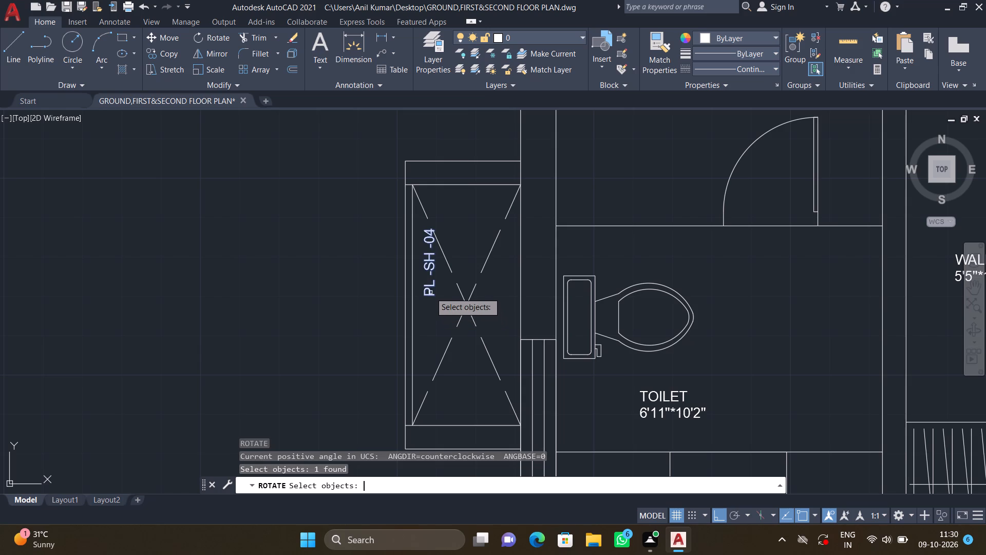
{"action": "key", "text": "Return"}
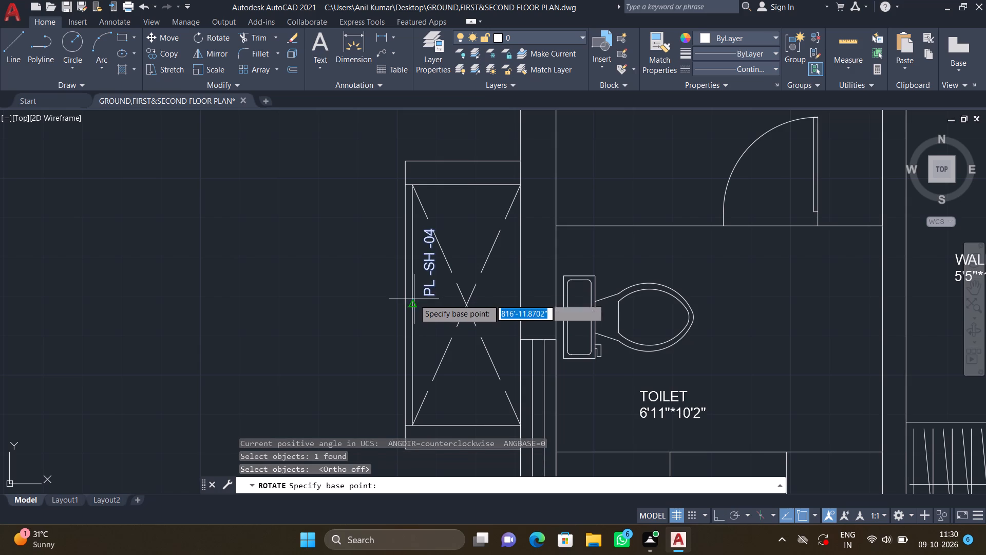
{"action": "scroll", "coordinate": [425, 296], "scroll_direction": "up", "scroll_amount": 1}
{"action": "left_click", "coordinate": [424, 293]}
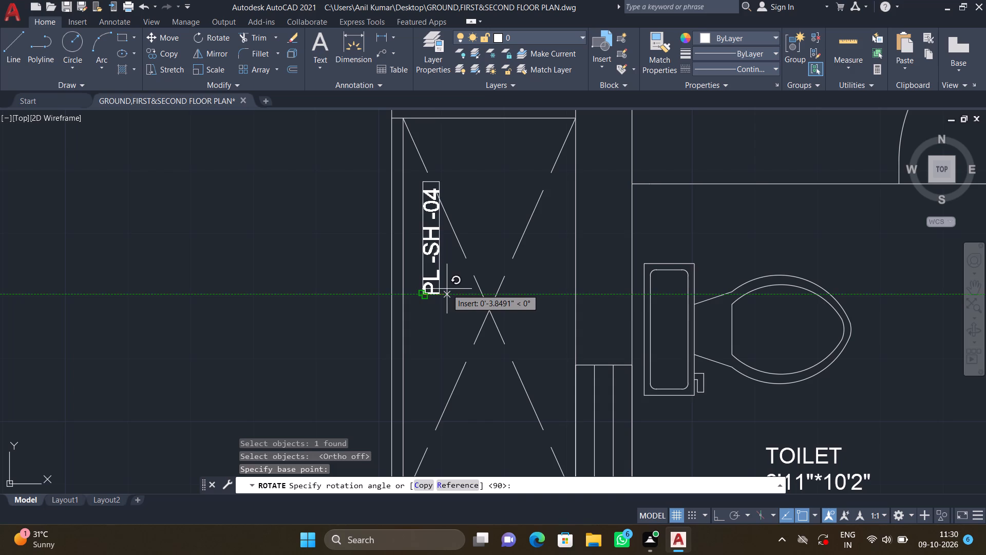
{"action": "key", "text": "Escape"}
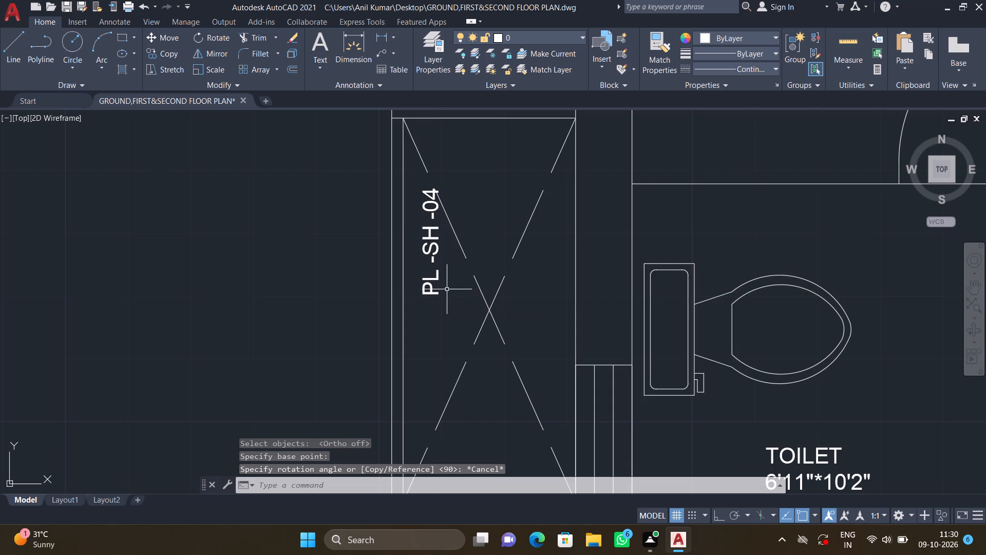
Move the vertical "PL -SH -04" label to the centre of its shaft, over the crossing of the dashed diagonals.
{"action": "key", "text": "m"}
{"action": "key", "text": "Return"}
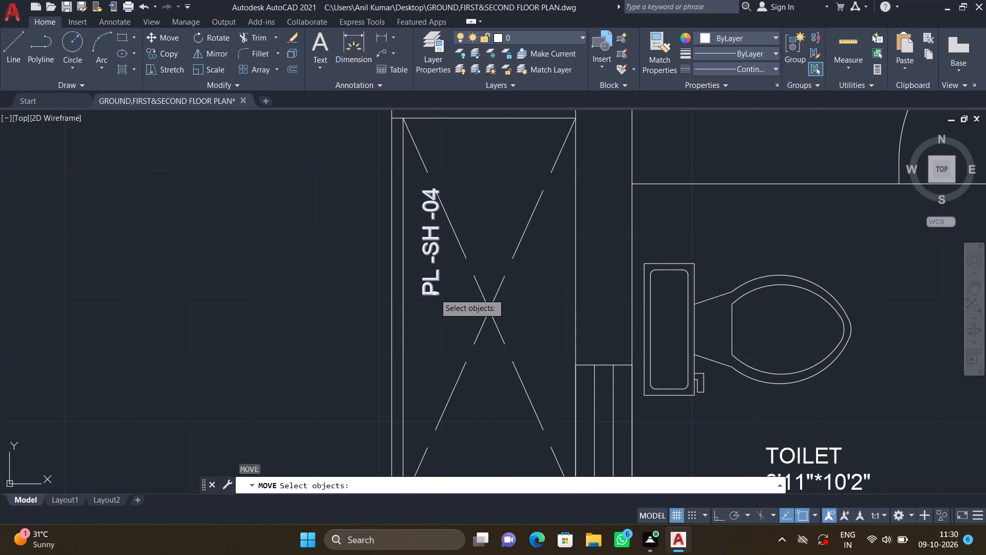
{"action": "left_click", "coordinate": [434, 293]}
{"action": "key", "text": "Return"}
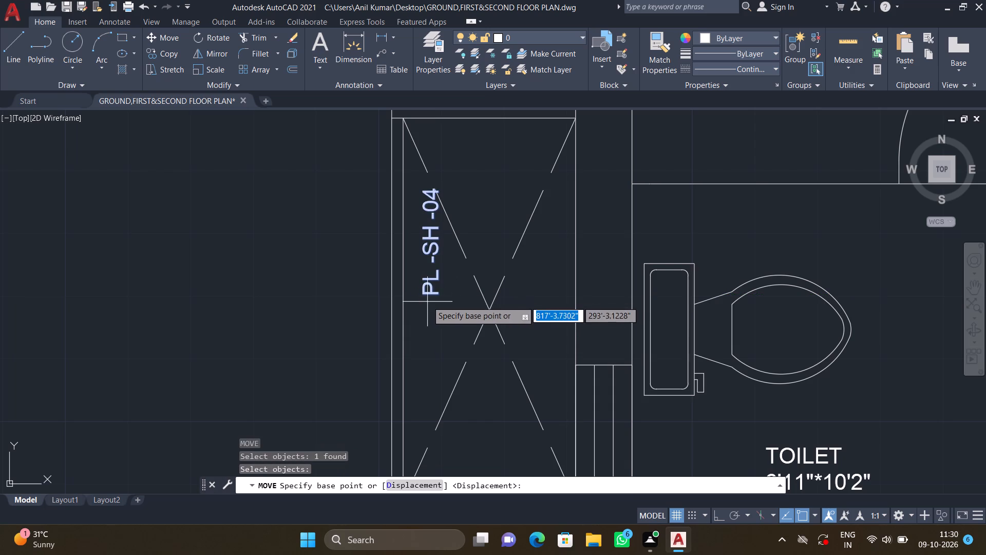
{"action": "left_click", "coordinate": [426, 291]}
{"action": "scroll", "coordinate": [492, 343], "scroll_direction": "up", "scroll_amount": 2}
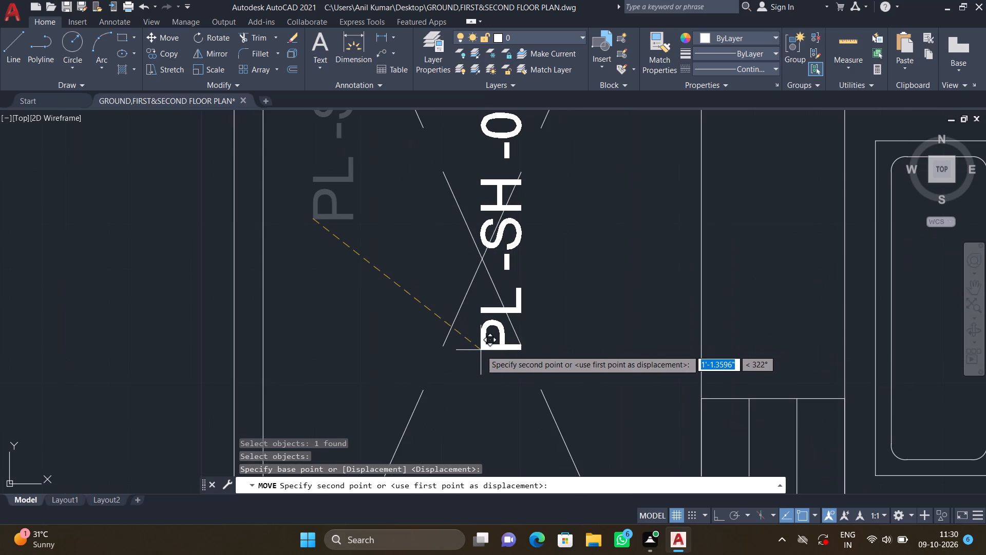
{"action": "double_click", "coordinate": [463, 375]}
{"action": "scroll", "coordinate": [513, 335], "scroll_direction": "down", "scroll_amount": 3}
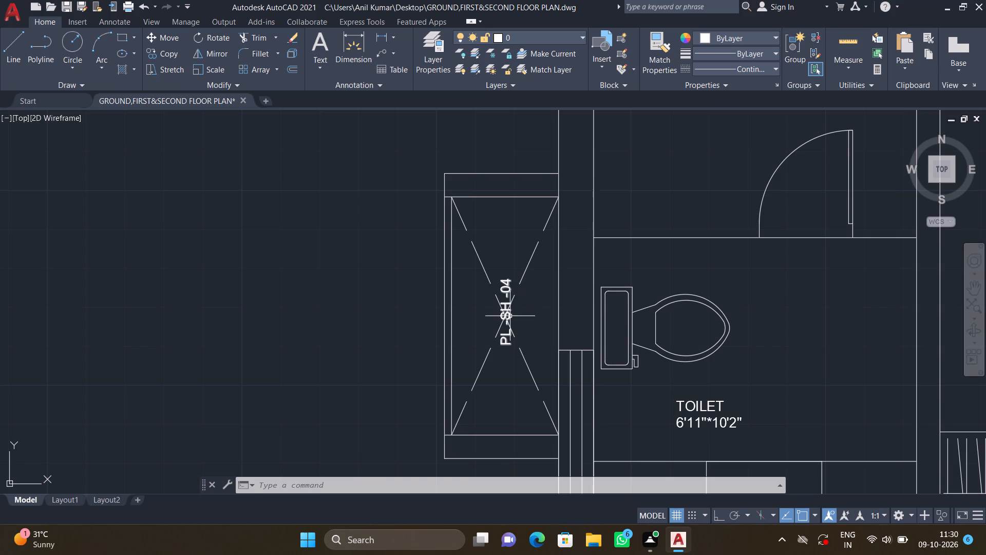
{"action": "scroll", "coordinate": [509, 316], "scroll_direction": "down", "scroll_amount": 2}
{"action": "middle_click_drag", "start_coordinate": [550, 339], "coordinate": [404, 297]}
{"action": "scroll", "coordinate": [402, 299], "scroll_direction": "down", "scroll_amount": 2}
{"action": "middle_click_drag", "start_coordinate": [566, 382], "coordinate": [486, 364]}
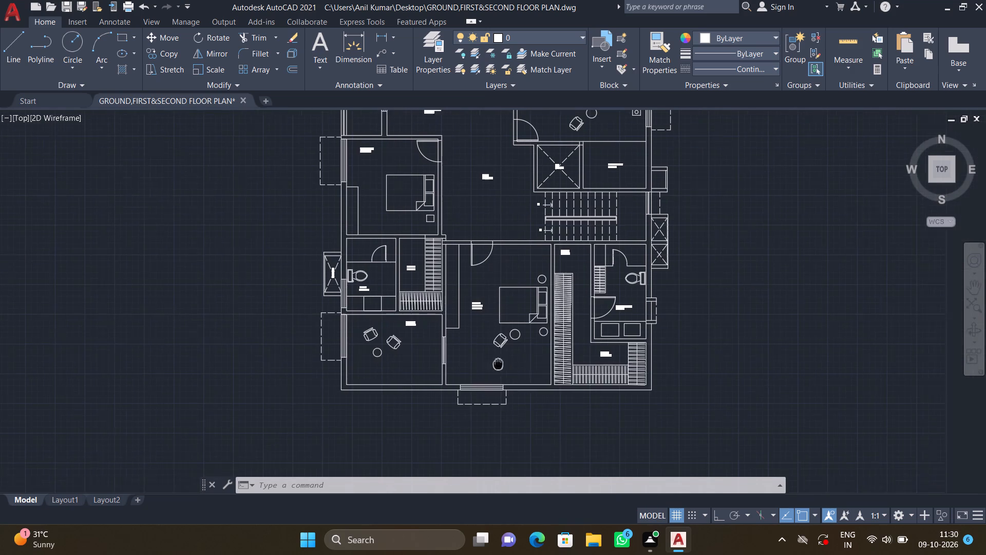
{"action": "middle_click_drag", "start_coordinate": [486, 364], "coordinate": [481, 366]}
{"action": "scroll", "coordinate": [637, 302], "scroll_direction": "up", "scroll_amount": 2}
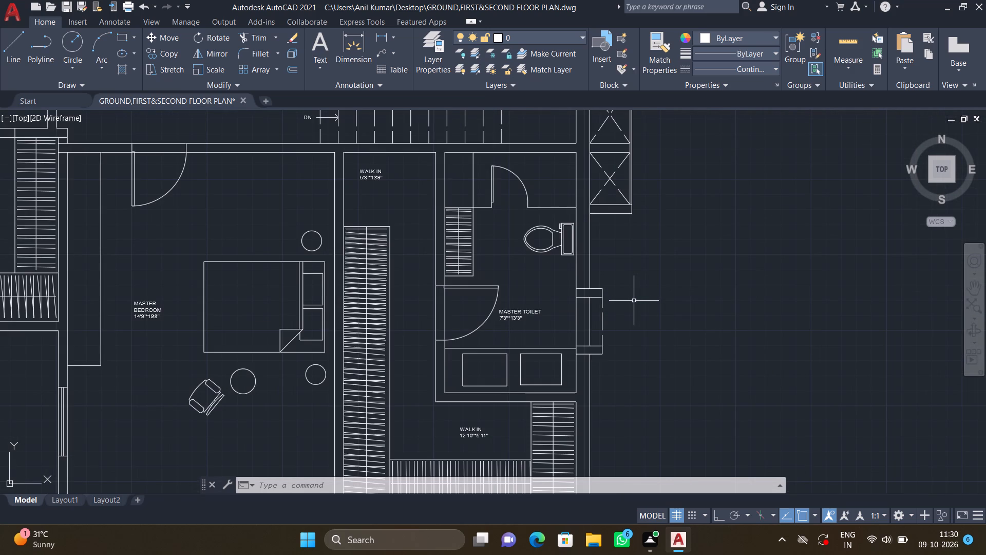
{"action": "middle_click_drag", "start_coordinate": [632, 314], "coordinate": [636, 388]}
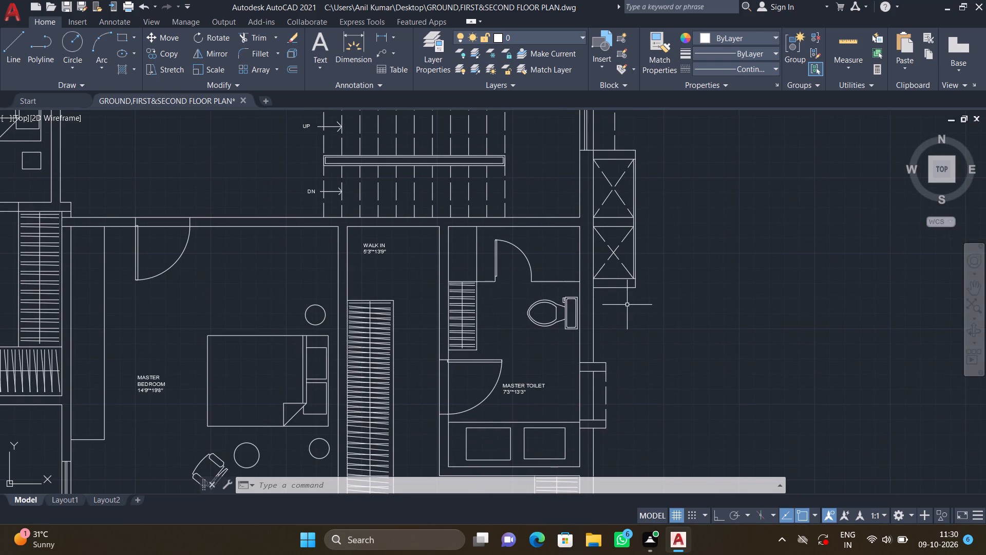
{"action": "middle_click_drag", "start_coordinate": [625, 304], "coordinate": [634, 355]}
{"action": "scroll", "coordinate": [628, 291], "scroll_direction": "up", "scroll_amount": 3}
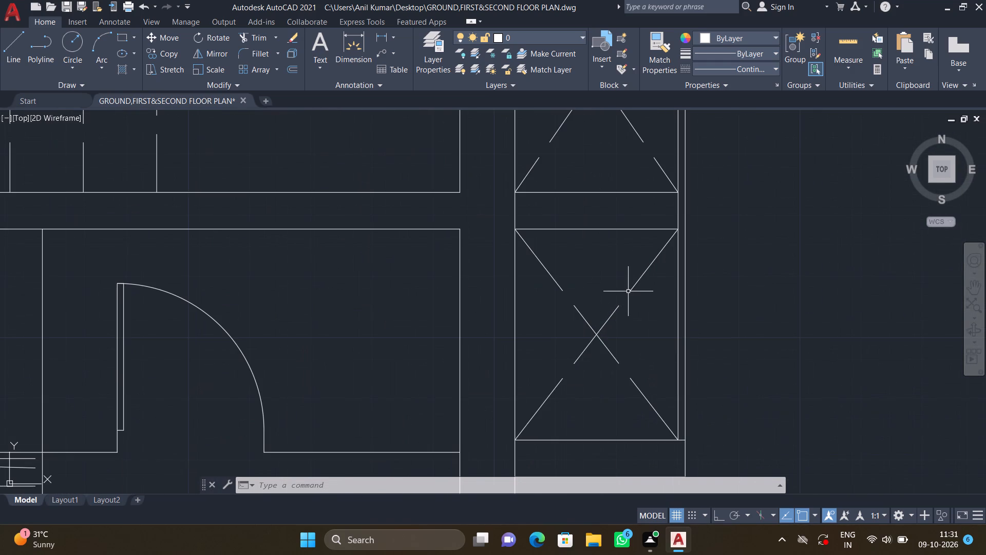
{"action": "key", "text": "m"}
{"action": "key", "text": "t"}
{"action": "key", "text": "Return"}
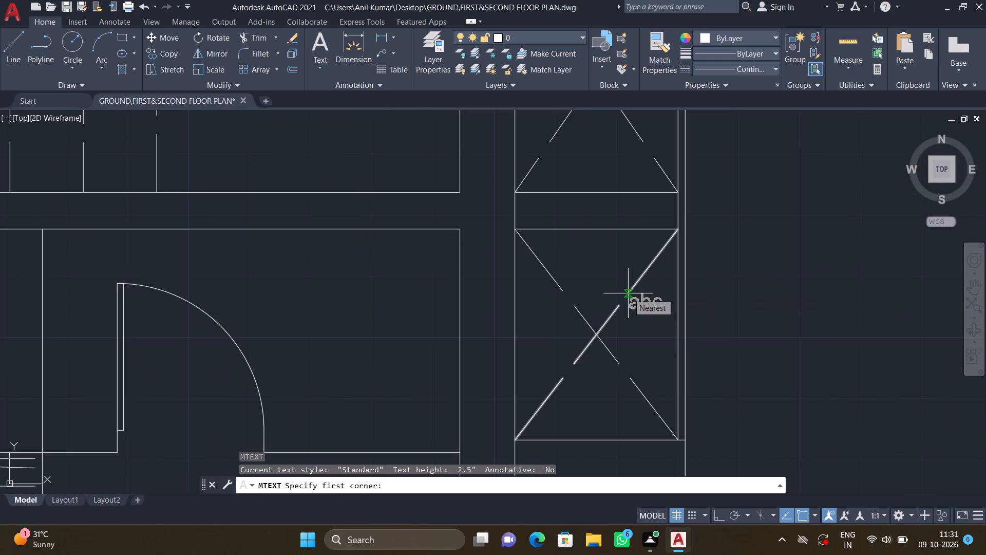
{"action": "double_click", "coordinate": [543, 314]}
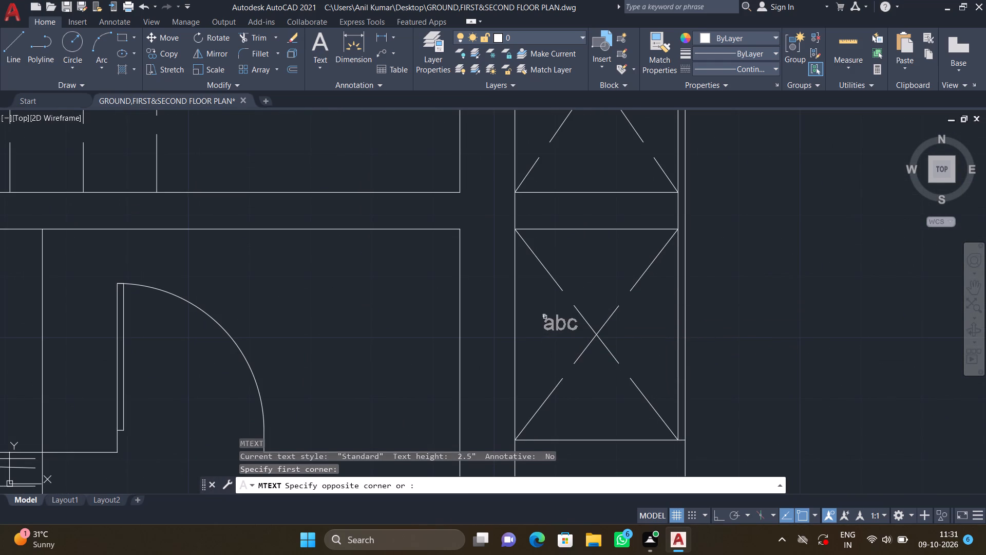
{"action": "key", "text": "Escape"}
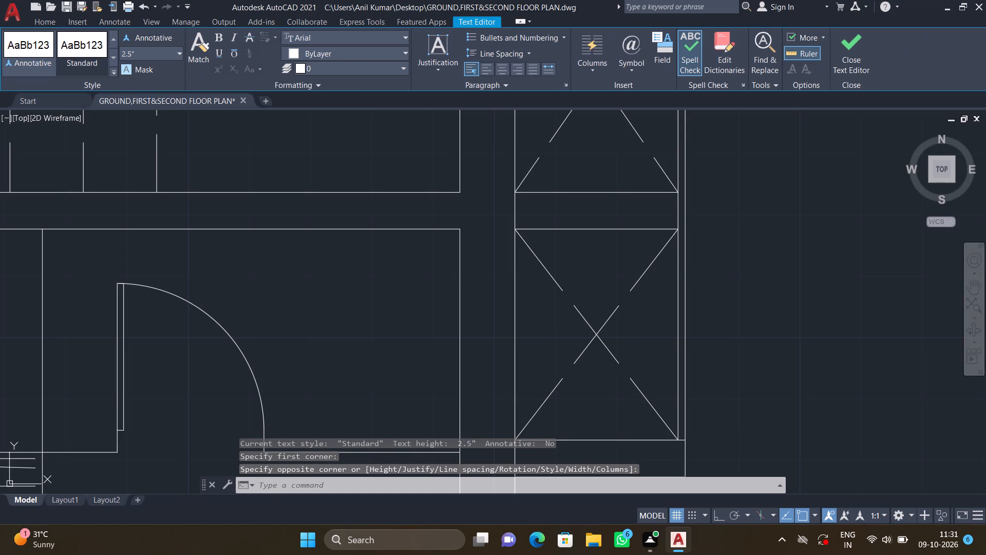
Add a multiline text label "PL -SH -01" in the southern crossed shaft outside the master toilet's east wall, keeping the text.
{"action": "type", "text": "MT"}
{"action": "key", "text": "Return"}
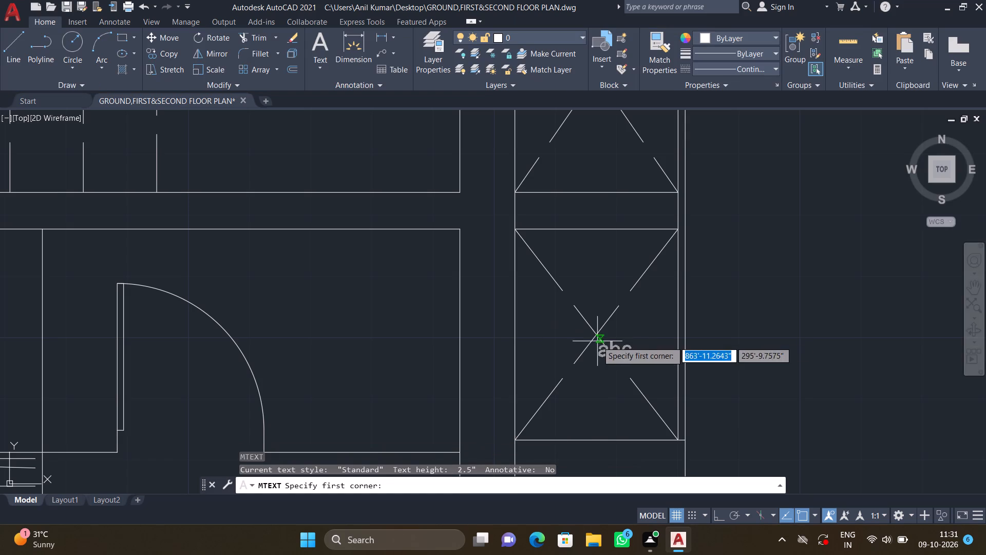
{"action": "left_click_drag", "start_coordinate": [544, 310], "coordinate": [549, 317]}
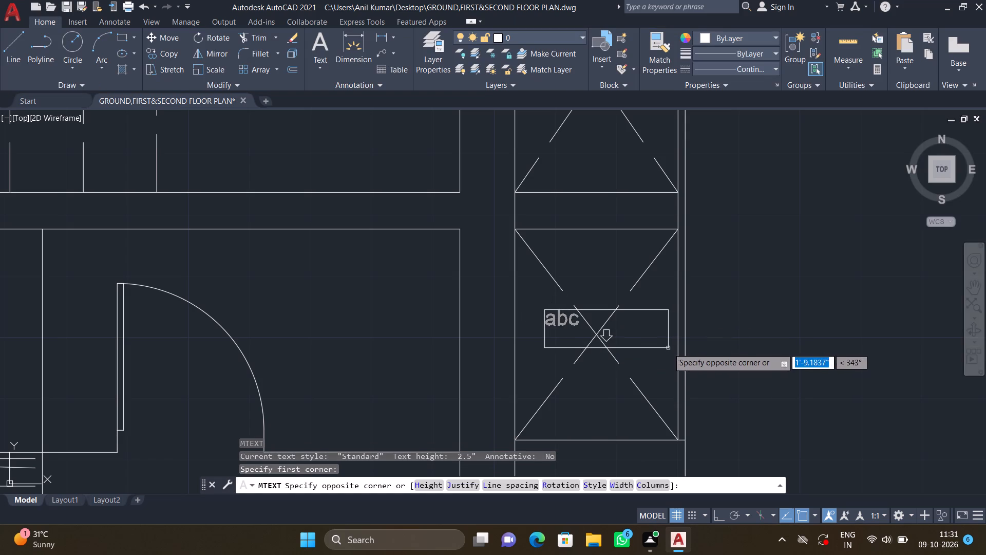
{"action": "left_click", "coordinate": [668, 347]}
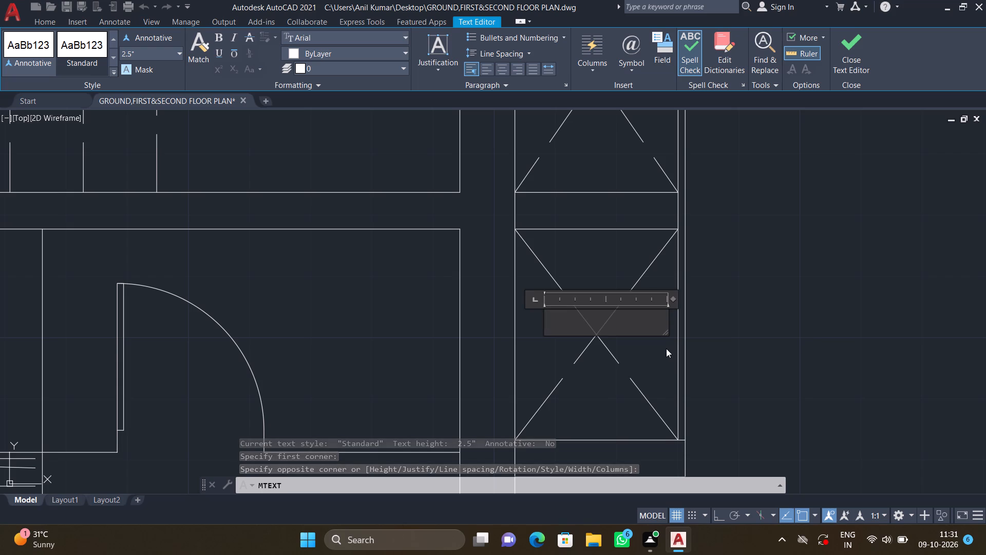
{"action": "type", "text": "[PL"}
{"action": "key", "text": "BackSpace"}
{"action": "key", "text": "BackSpace"}
{"action": "key", "text": "BackSpace"}
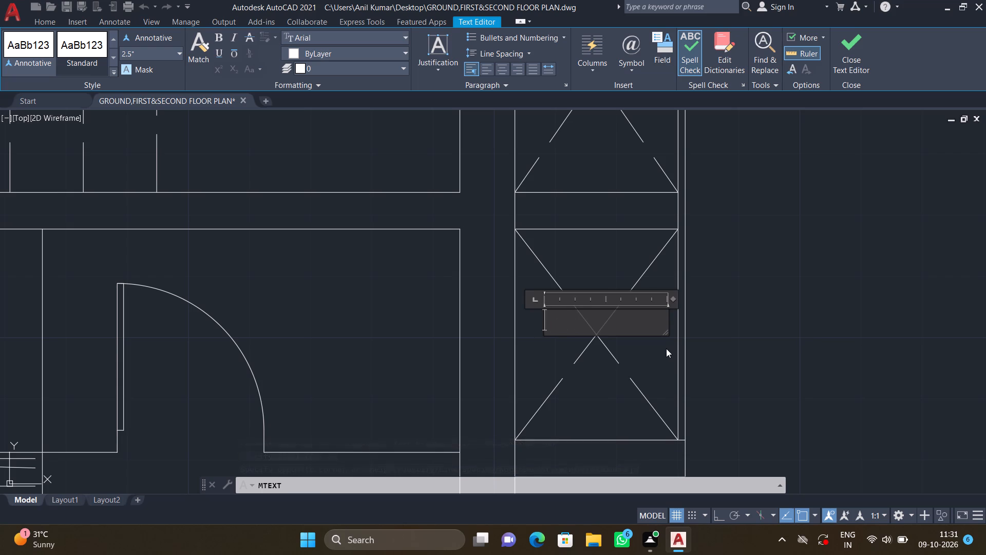
{"action": "type", "text": "PL"}
{"action": "key", "text": "space"}
{"action": "type", "text": "-"}
{"action": "key", "text": "s"}
{"action": "key", "text": "h"}
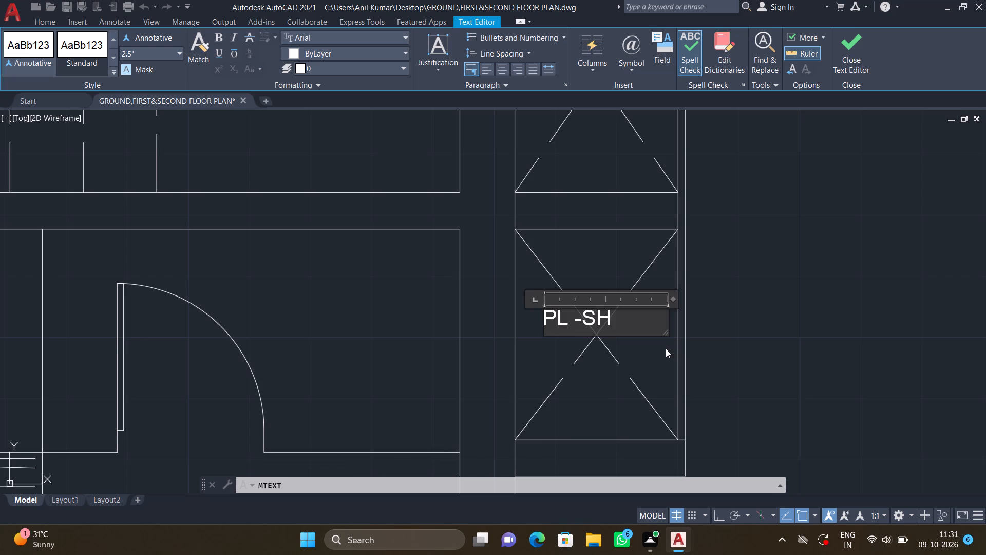
{"action": "key", "text": "space"}
{"action": "type", "text": "-"}
{"action": "type", "text": "01"}
{"action": "key", "text": "Return"}
{"action": "key", "text": "Escape"}
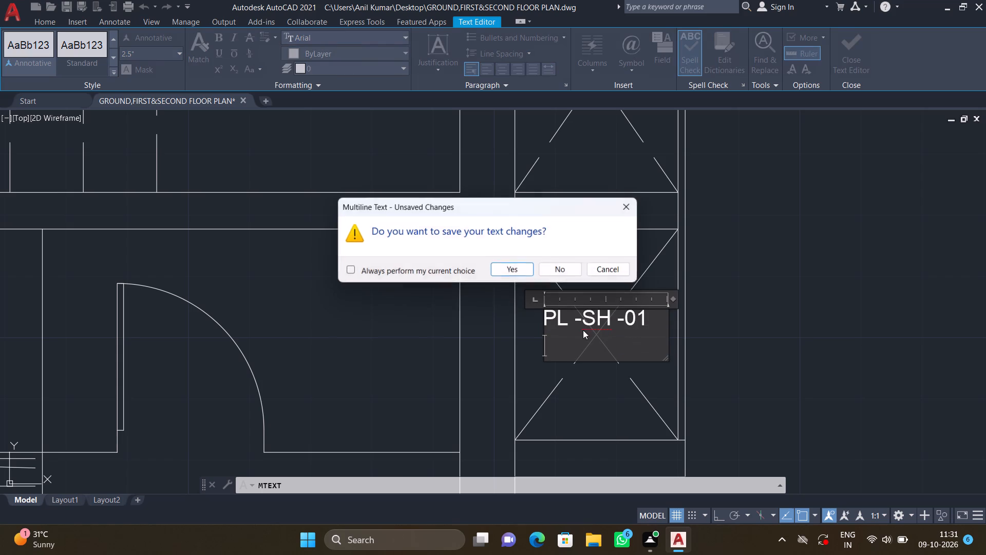
{"action": "double_click", "coordinate": [506, 268]}
Add a multiline text label "EL-SH" in the crossed shaft just north of the "PL -SH -01" shaft, keeping the text.
{"action": "scroll", "coordinate": [546, 239], "scroll_direction": "down", "scroll_amount": 1}
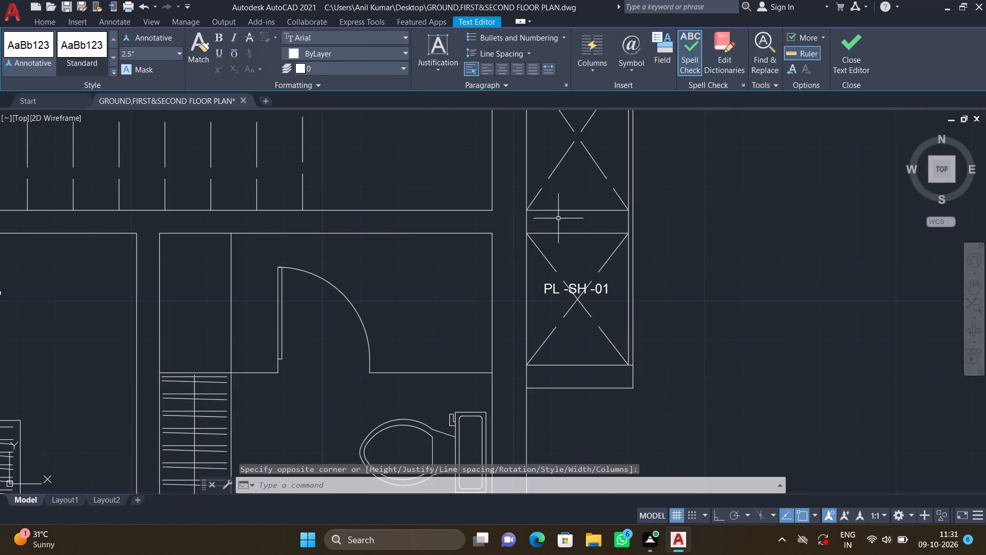
{"action": "middle_click_drag", "start_coordinate": [556, 208], "coordinate": [549, 327]}
{"action": "key", "text": "m"}
{"action": "key", "text": "t"}
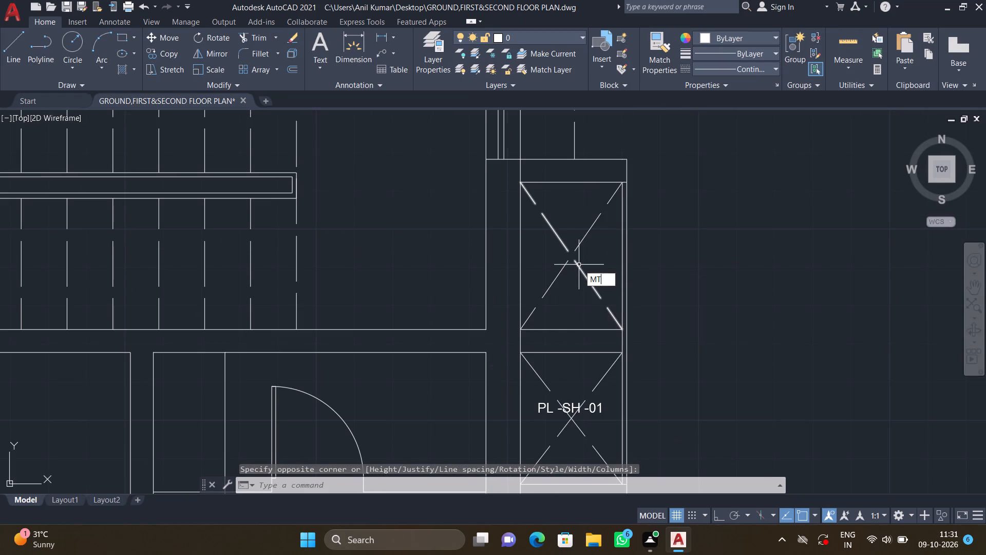
{"action": "key", "text": "Return"}
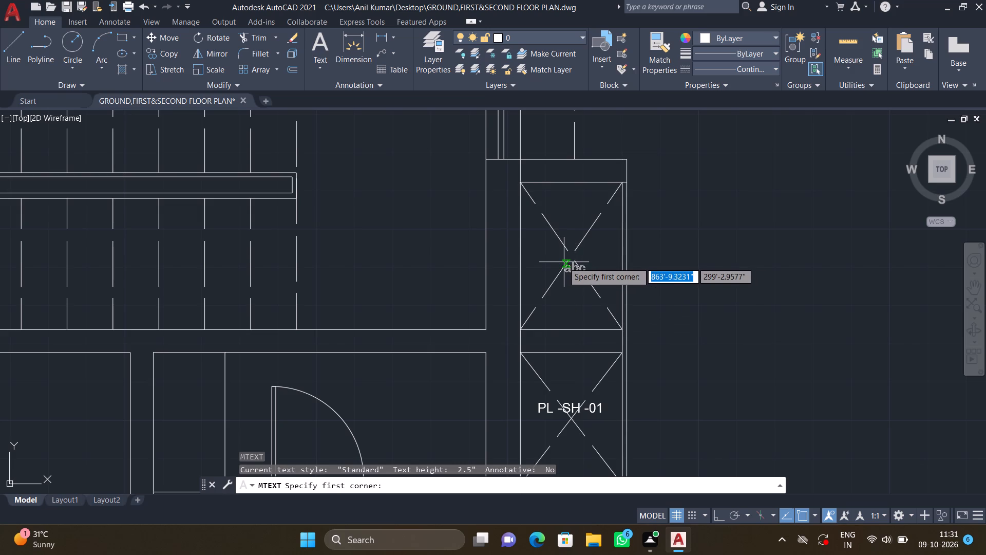
{"action": "scroll", "coordinate": [546, 250], "scroll_direction": "up", "scroll_amount": 2}
{"action": "left_click_drag", "start_coordinate": [540, 252], "coordinate": [544, 258]}
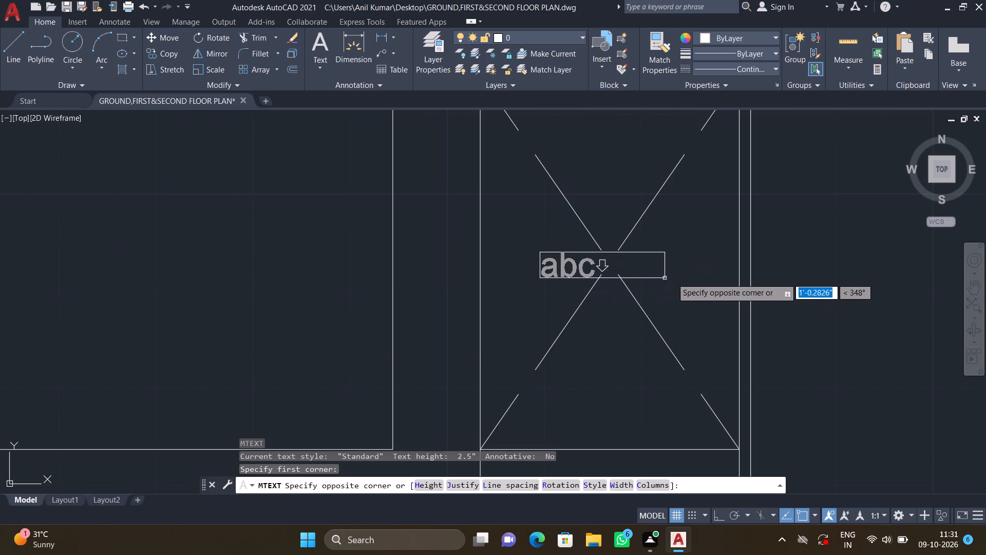
{"action": "left_click", "coordinate": [683, 283]}
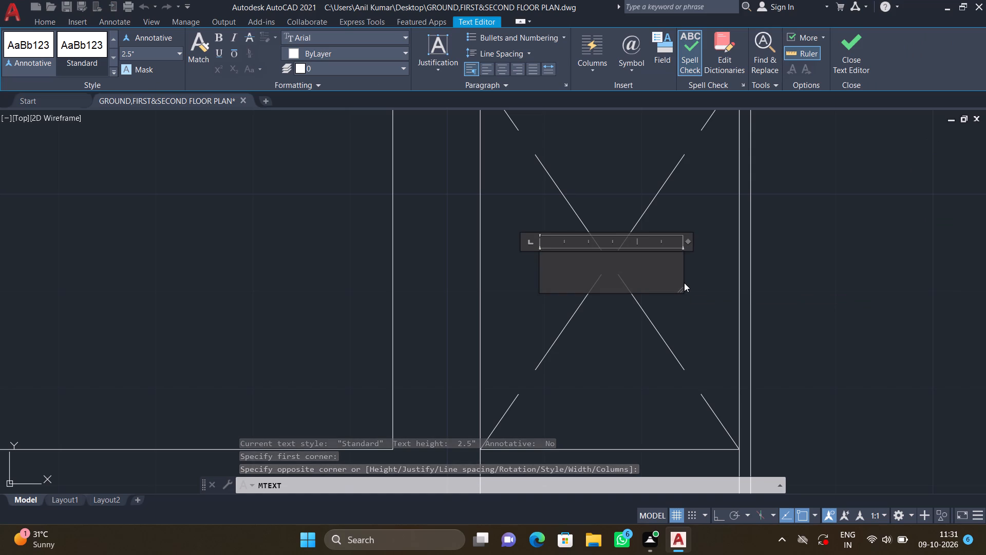
{"action": "type", "text": "EL"}
{"action": "key", "text": "minus"}
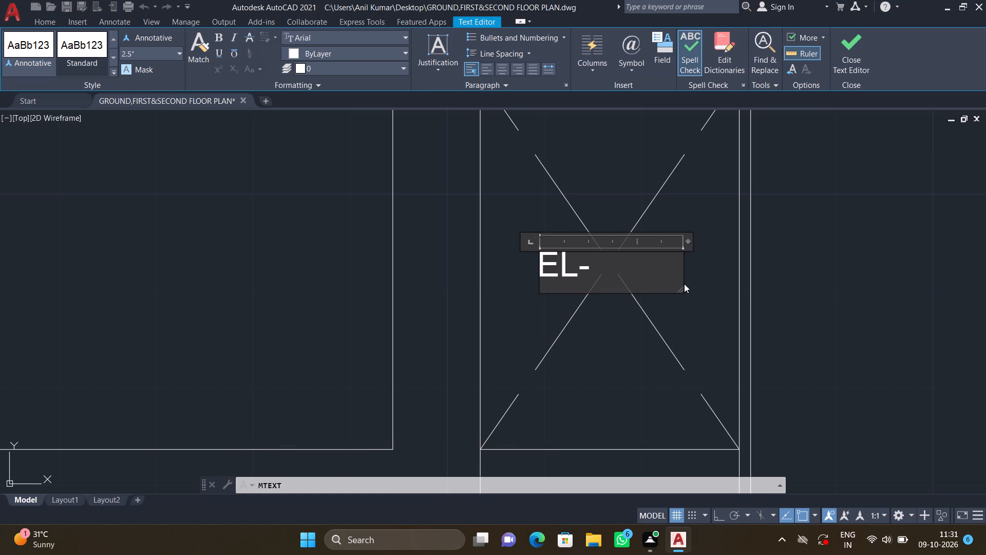
{"action": "key", "text": "s"}
{"action": "key", "text": "h"}
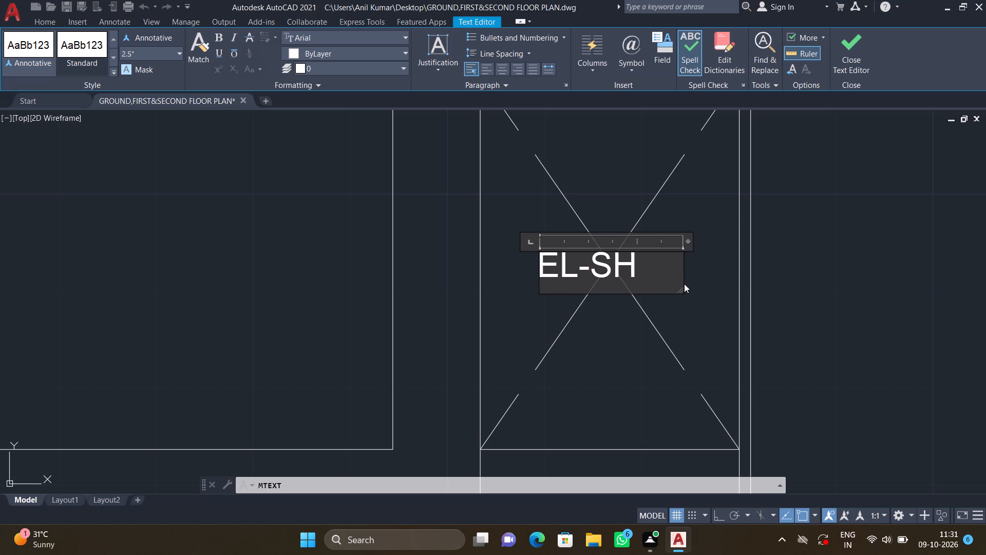
{"action": "key", "text": "Return"}
{"action": "key", "text": "Escape"}
{"action": "double_click", "coordinate": [501, 269]}
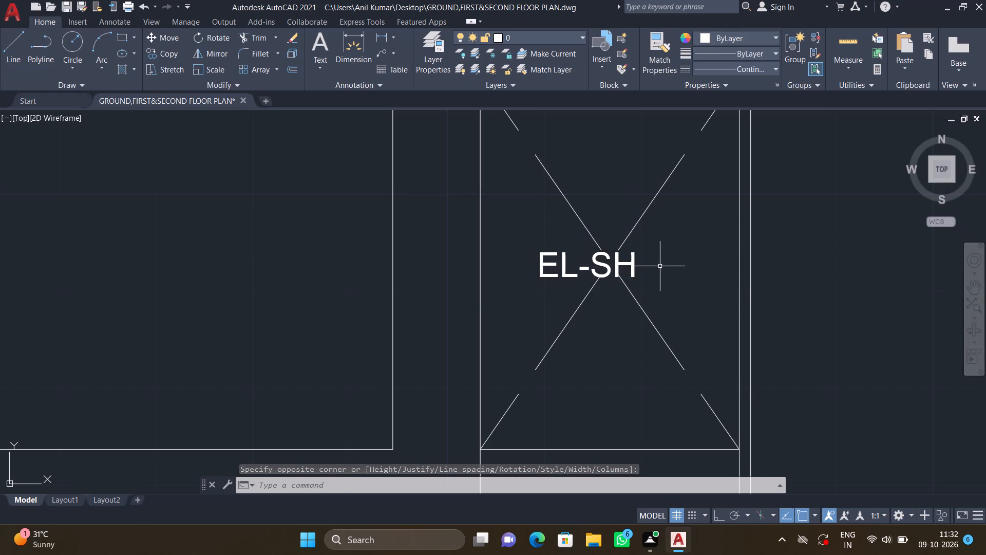
With Ortho on, rotate the "EL-SH" label 90 degrees counterclockwise about its upper-left corner to read vertically.
{"action": "key", "text": "F8"}
{"action": "type", "text": "RO"}
{"action": "key", "text": "Return"}
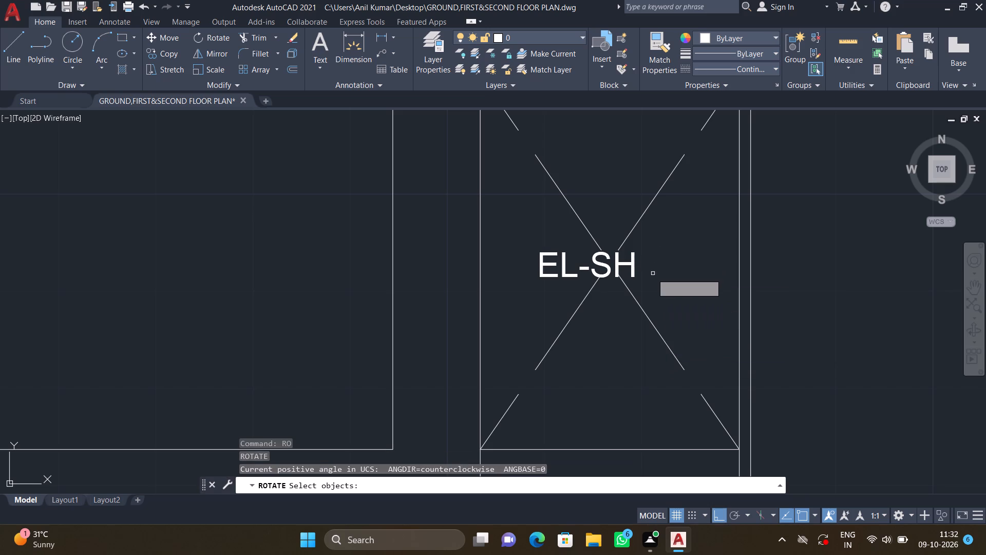
{"action": "left_click", "coordinate": [631, 269]}
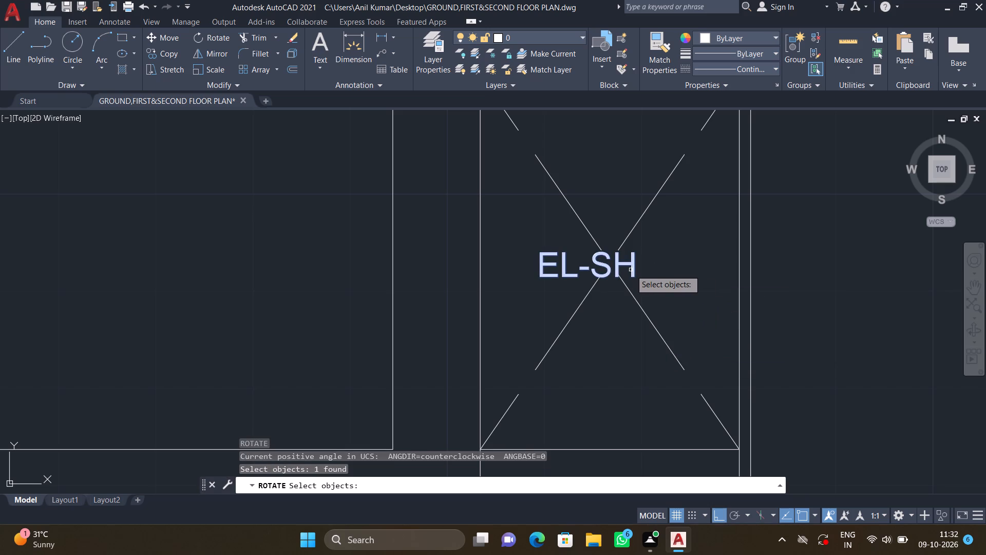
{"action": "key", "text": "Return"}
{"action": "double_click", "coordinate": [541, 252]}
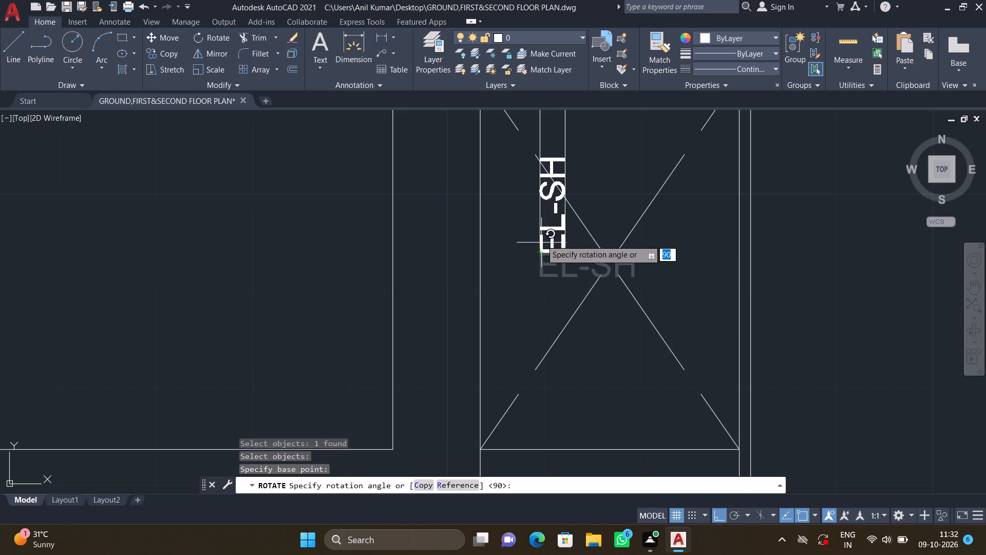
{"action": "left_click", "coordinate": [540, 224]}
Move the vertical "EL-SH" label to the centre of its shaft, over the crossing of the dashed diagonals, with Ortho off.
{"action": "scroll", "coordinate": [578, 228], "scroll_direction": "down", "scroll_amount": 1}
{"action": "key", "text": "m"}
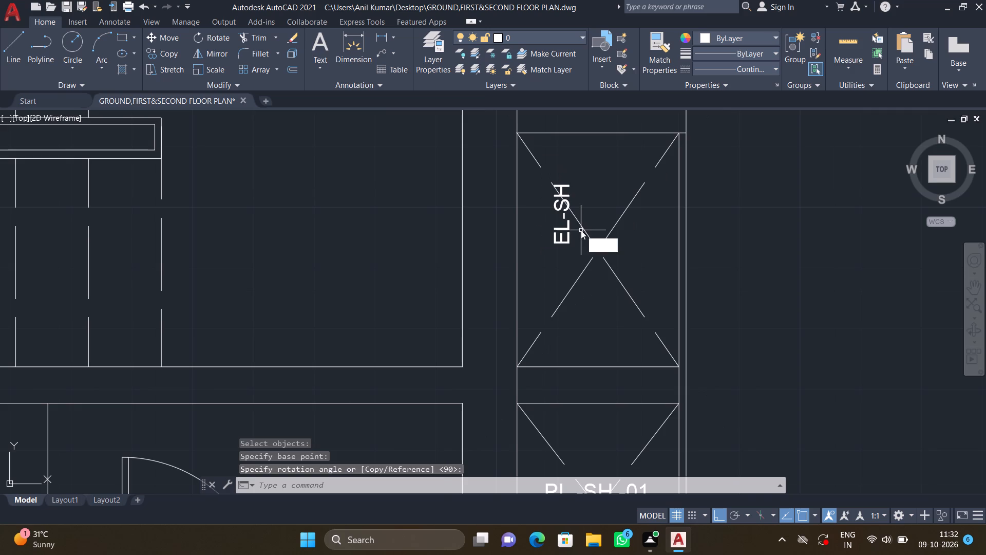
{"action": "key", "text": "Return"}
{"action": "left_click", "coordinate": [558, 240]}
{"action": "key", "text": "Return"}
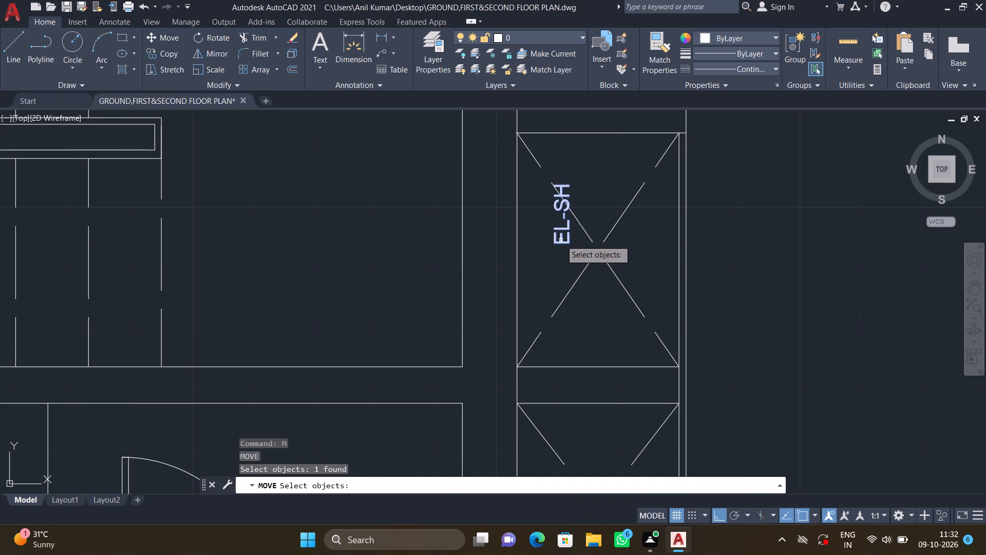
{"action": "scroll", "coordinate": [546, 260], "scroll_direction": "up", "scroll_amount": 1}
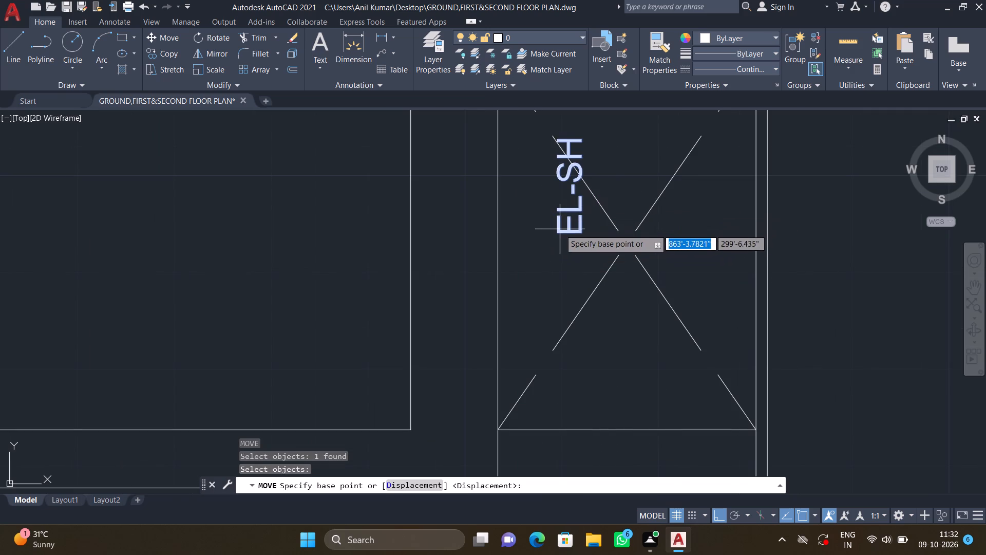
{"action": "scroll", "coordinate": [558, 233], "scroll_direction": "up", "scroll_amount": 1}
{"action": "left_click", "coordinate": [557, 234]}
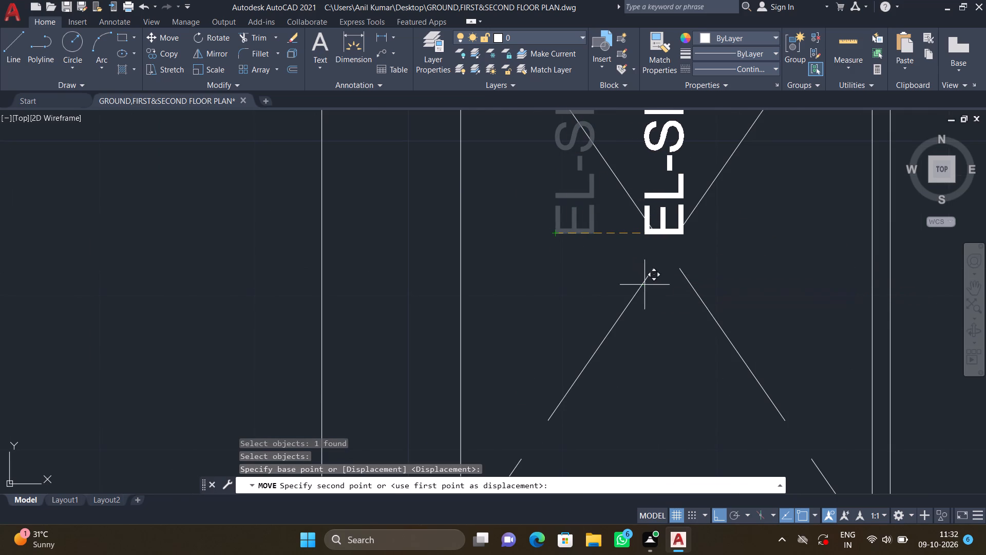
{"action": "key", "text": "F8"}
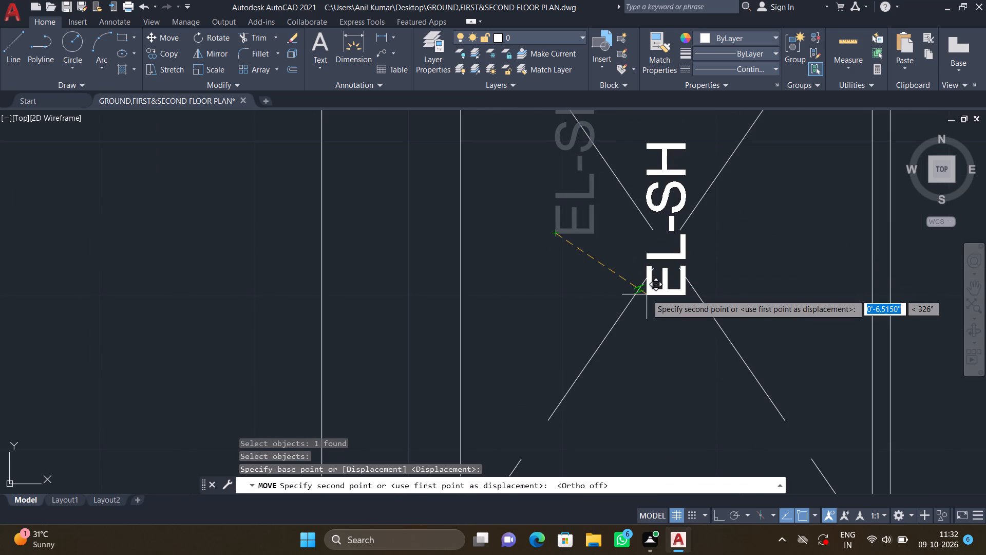
{"action": "left_click", "coordinate": [647, 314]}
With Ortho on, rotate the "PL -SH -01" label 90 degrees counterclockwise about its left end to read vertically.
{"action": "scroll", "coordinate": [646, 317], "scroll_direction": "down", "scroll_amount": 2}
{"action": "middle_click_drag", "start_coordinate": [642, 361], "coordinate": [557, 236]}
{"action": "scroll", "coordinate": [563, 245], "scroll_direction": "down", "scroll_amount": 1}
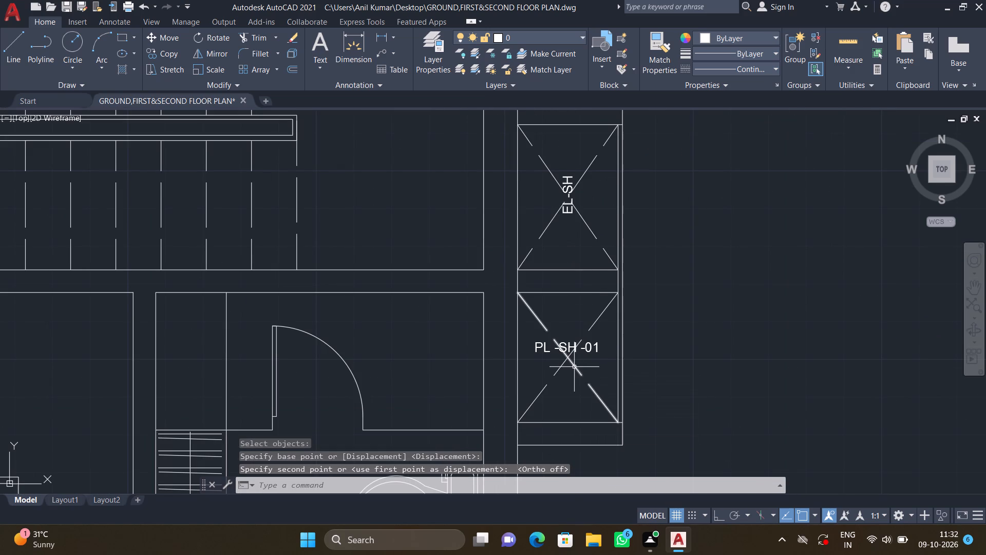
{"action": "key", "text": "F8"}
{"action": "type", "text": "RO"}
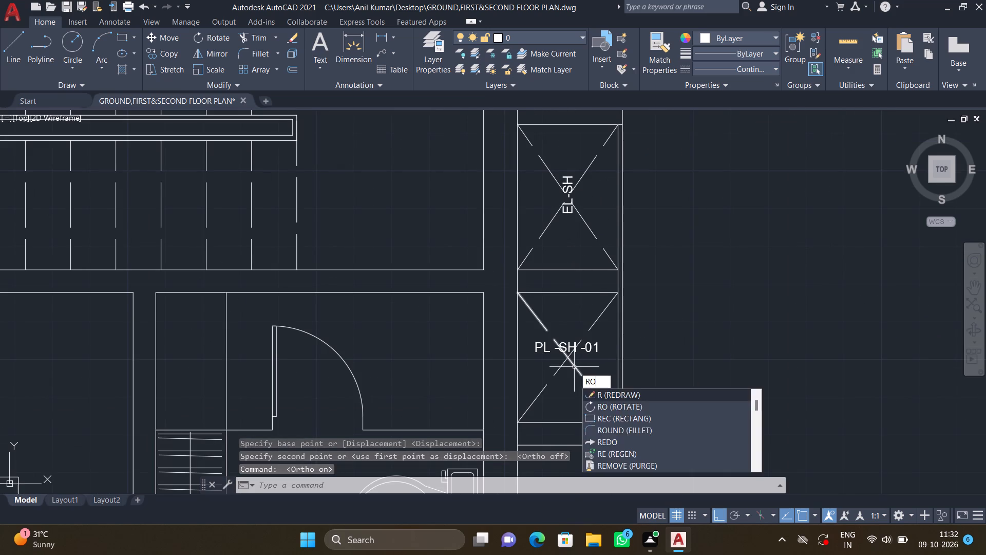
{"action": "key", "text": "Return"}
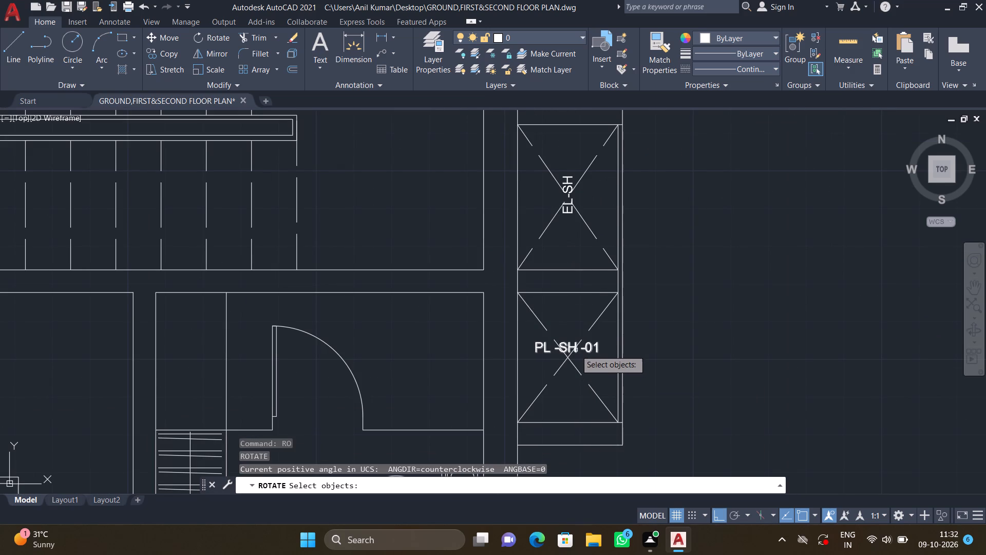
{"action": "left_click", "coordinate": [576, 350]}
{"action": "key", "text": "Return"}
{"action": "scroll", "coordinate": [533, 371], "scroll_direction": "up", "scroll_amount": 1}
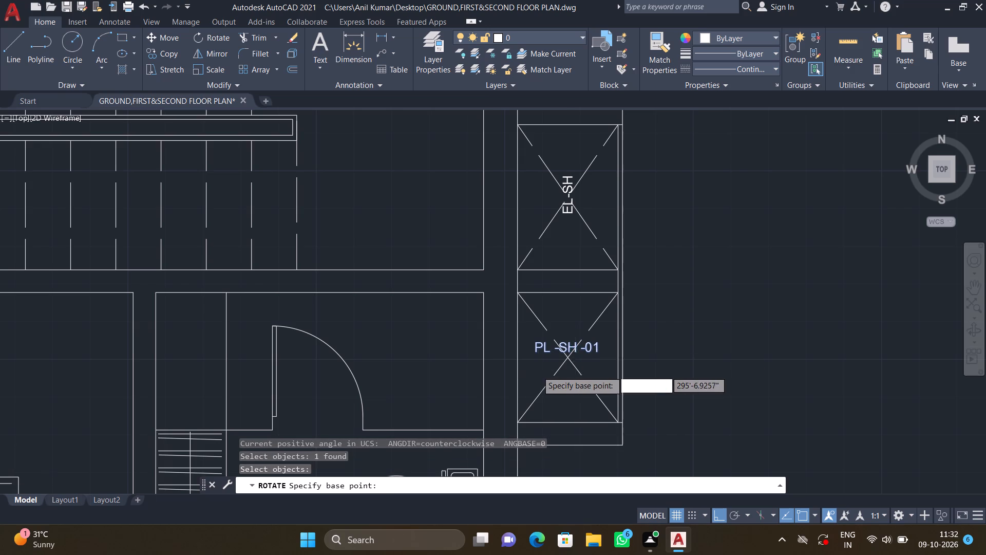
{"action": "left_click", "coordinate": [535, 345]}
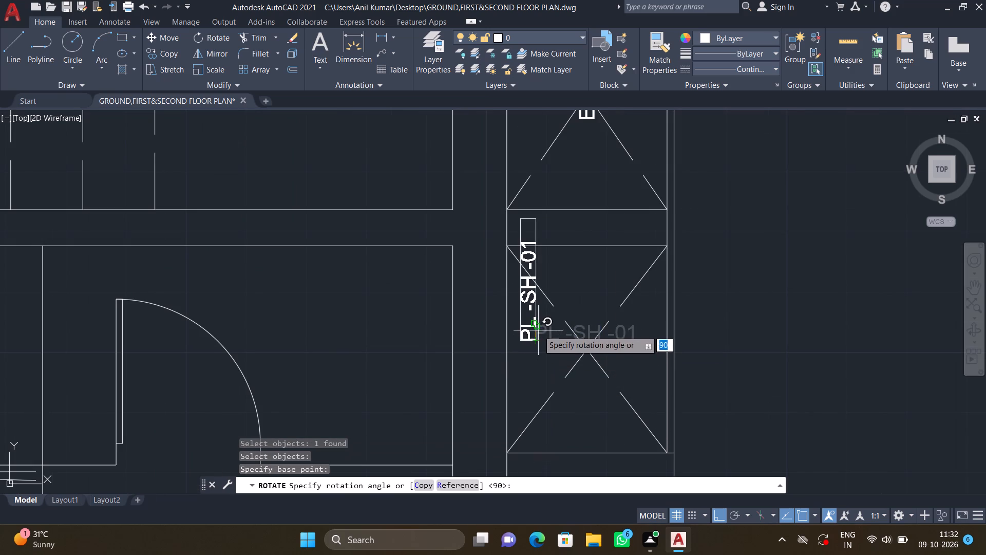
{"action": "double_click", "coordinate": [538, 329]}
With Ortho off, move the vertical "PL -SH -01" label to the centre of its shaft, over the crossing diagonals.
{"action": "key", "text": "F8"}
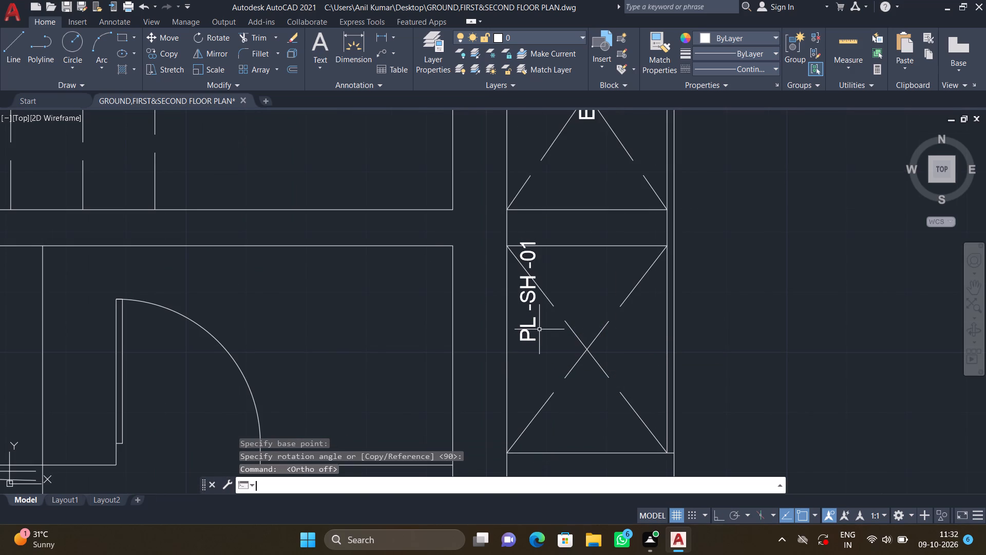
{"action": "key", "text": "m"}
{"action": "key", "text": "Return"}
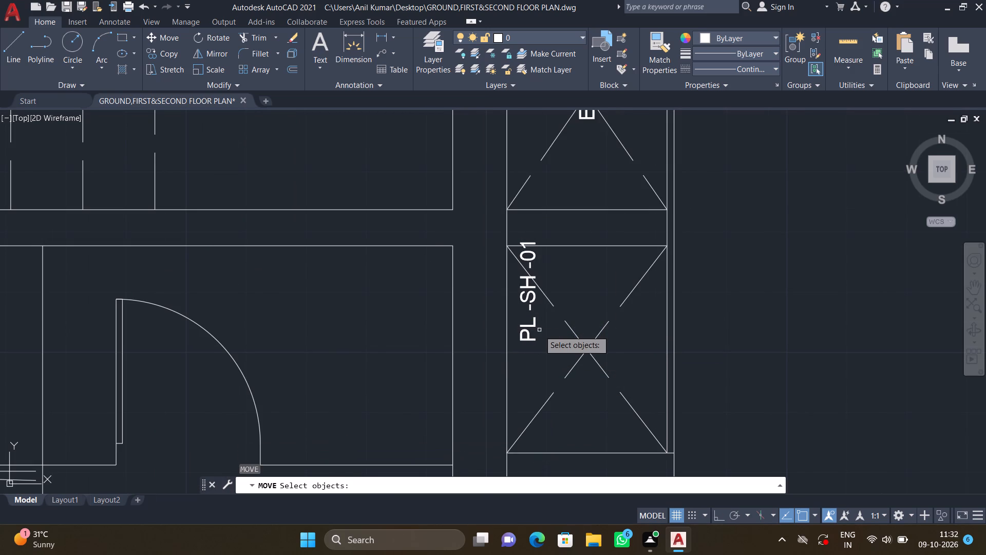
{"action": "left_click", "coordinate": [524, 339]}
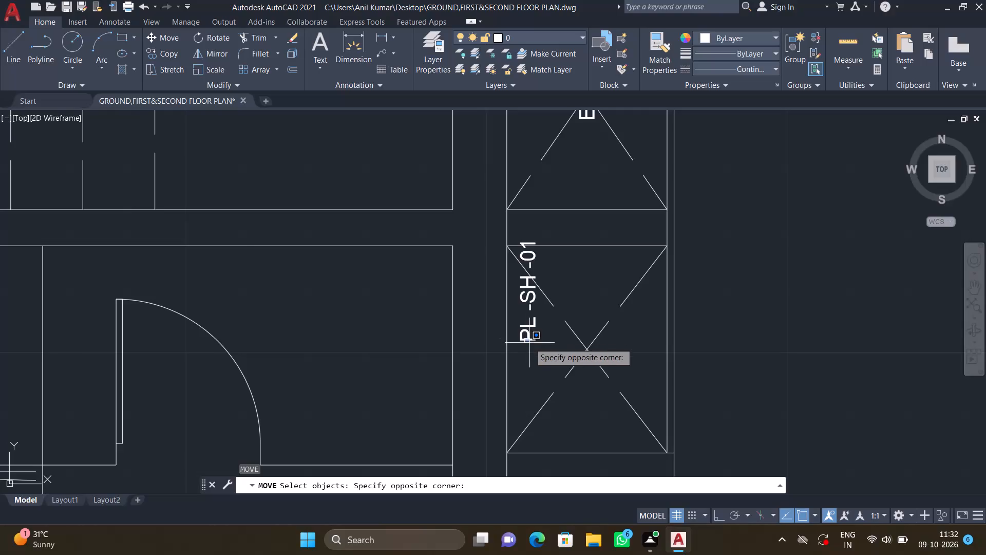
{"action": "double_click", "coordinate": [526, 338]}
{"action": "left_click", "coordinate": [530, 342]}
{"action": "key", "text": "Return"}
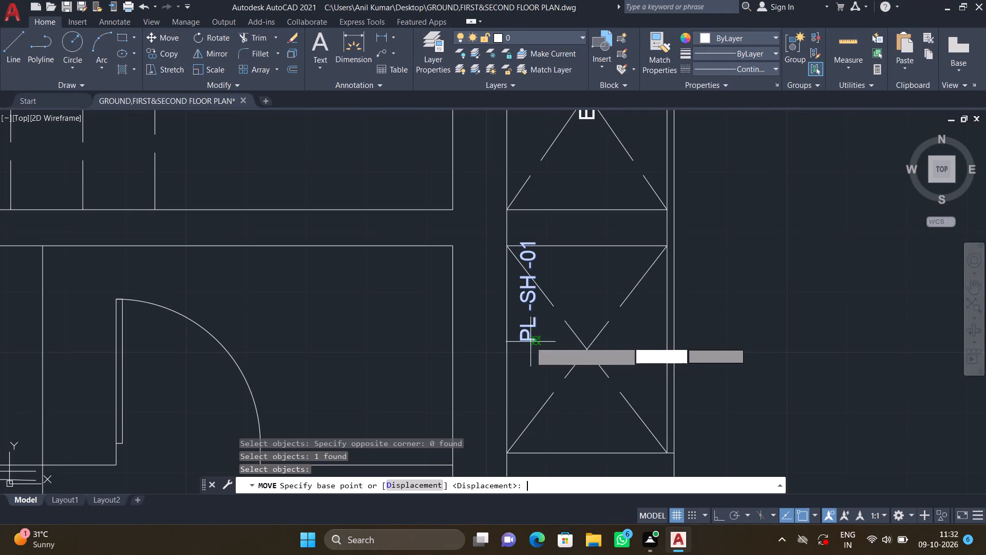
{"action": "scroll", "coordinate": [528, 348], "scroll_direction": "up", "scroll_amount": 1}
{"action": "left_click", "coordinate": [514, 338]}
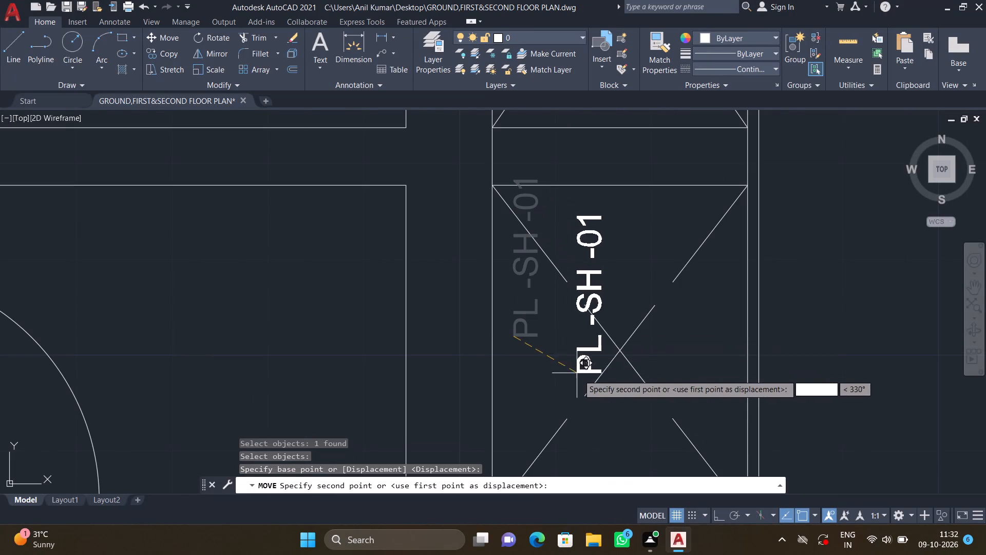
{"action": "middle_click_drag", "start_coordinate": [598, 404], "coordinate": [567, 355]}
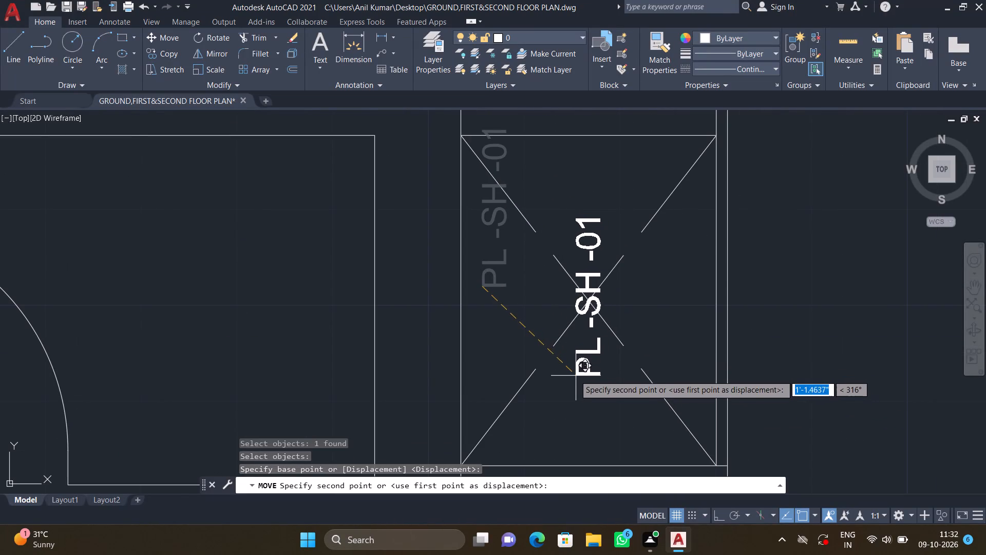
{"action": "left_click", "coordinate": [568, 374]}
Add a multiline text label "PL -SH -02" in the uncrossed shaft outside the hobby space's southeast corner, keeping the text.
{"action": "scroll", "coordinate": [563, 404], "scroll_direction": "down", "scroll_amount": 1}
{"action": "scroll", "coordinate": [623, 380], "scroll_direction": "down", "scroll_amount": 1}
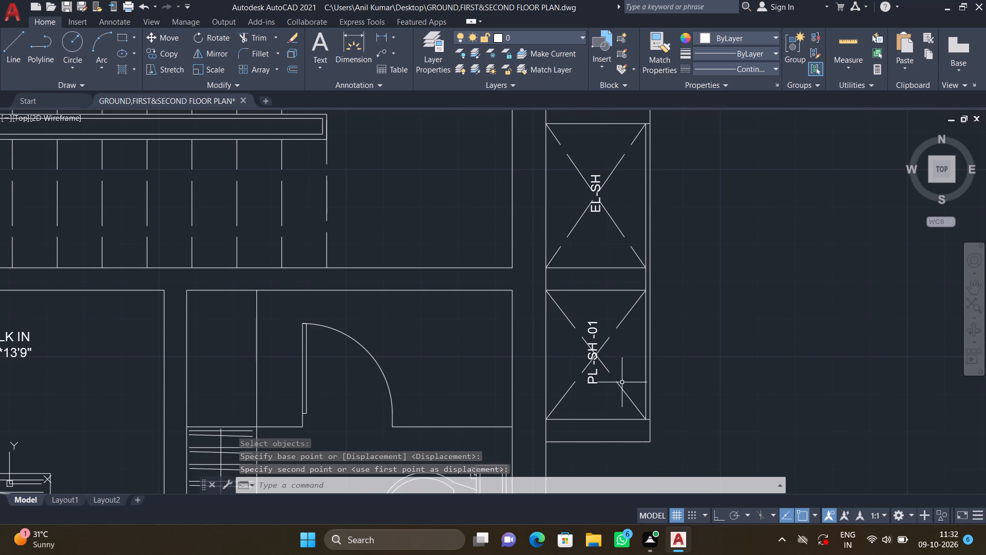
{"action": "scroll", "coordinate": [639, 381], "scroll_direction": "down", "scroll_amount": 3}
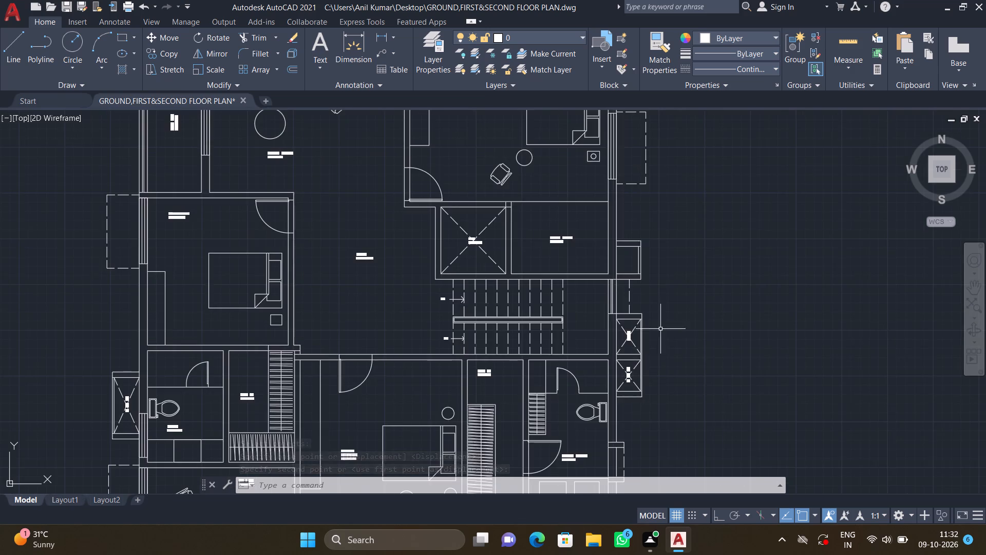
{"action": "middle_click_drag", "start_coordinate": [656, 323], "coordinate": [635, 428]}
{"action": "scroll", "coordinate": [637, 428], "scroll_direction": "down", "scroll_amount": 2}
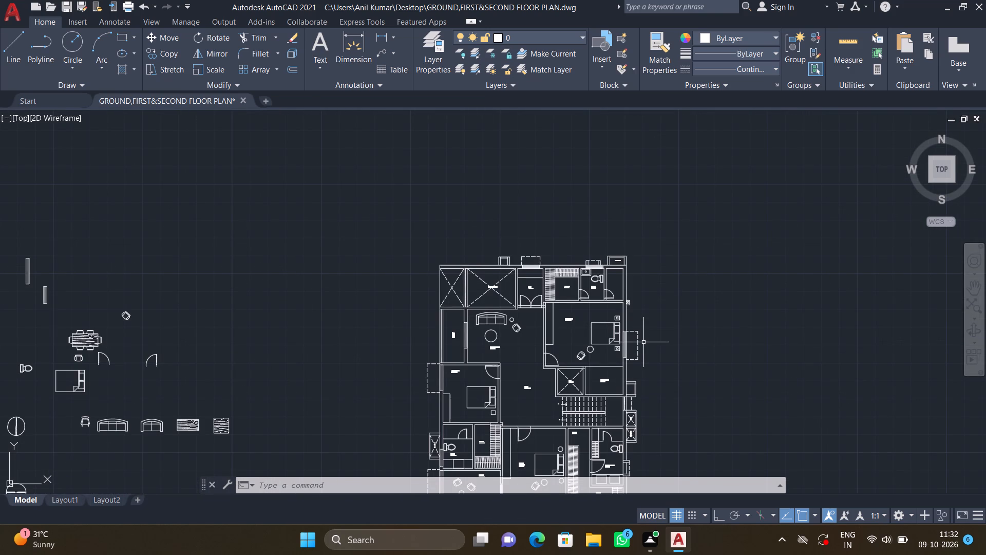
{"action": "middle_click_drag", "start_coordinate": [637, 425], "coordinate": [612, 342]}
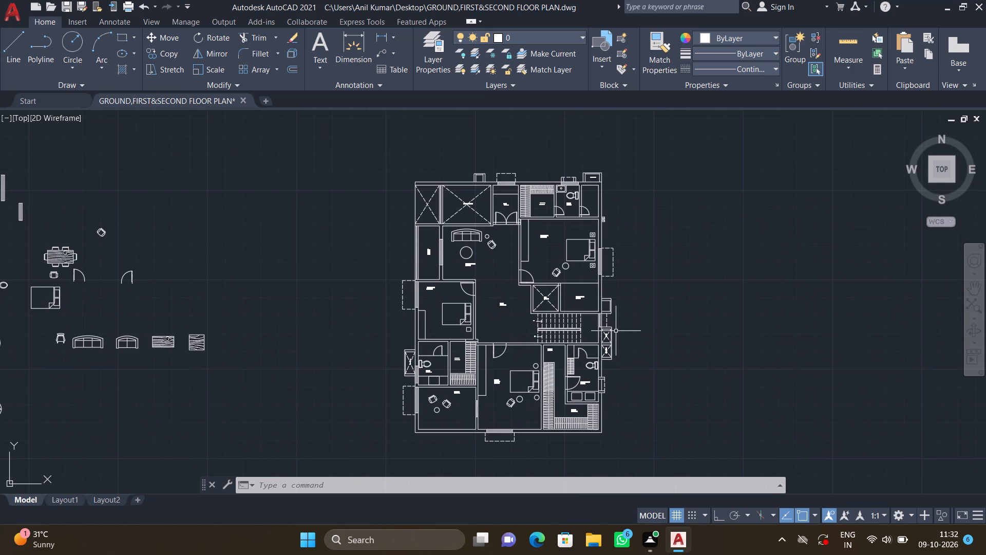
{"action": "scroll", "coordinate": [605, 329], "scroll_direction": "up", "scroll_amount": 3}
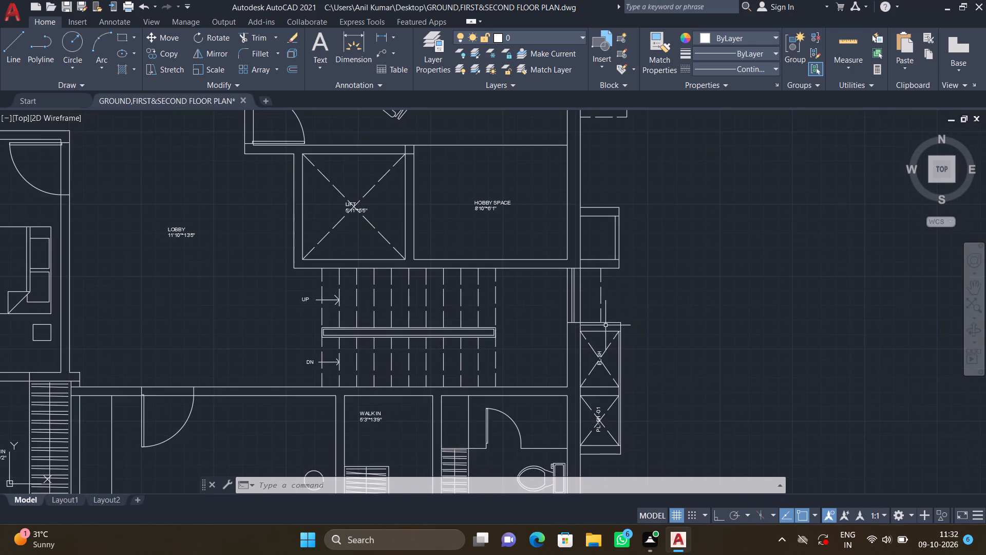
{"action": "middle_click_drag", "start_coordinate": [598, 286], "coordinate": [597, 345]}
{"action": "scroll", "coordinate": [605, 309], "scroll_direction": "up", "scroll_amount": 3}
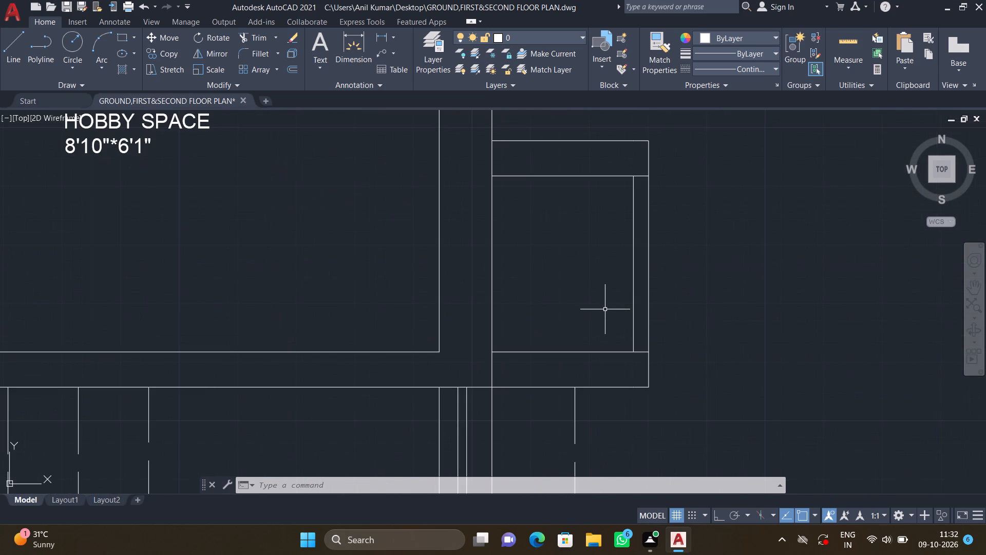
{"action": "key", "text": "m"}
{"action": "key", "text": "t"}
{"action": "key", "text": "Return"}
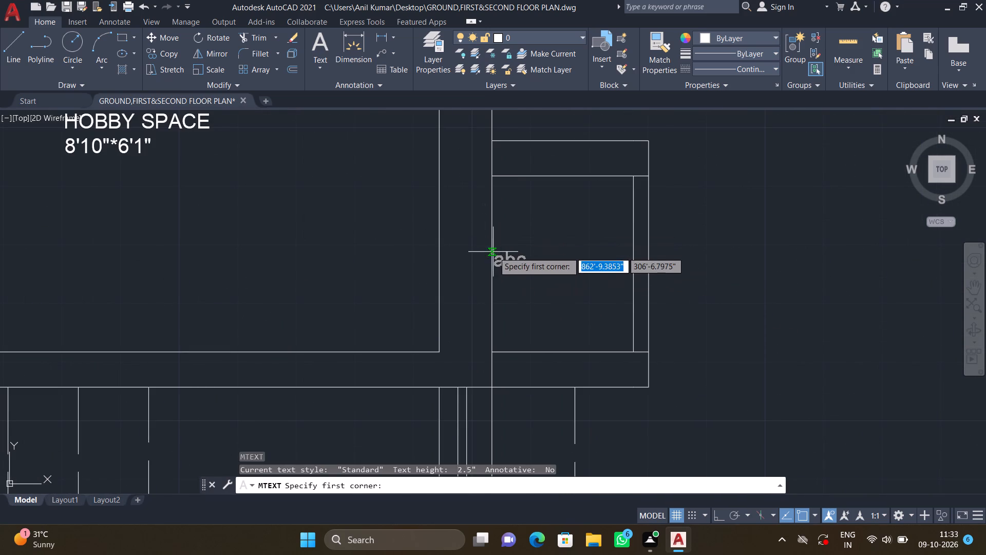
{"action": "scroll", "coordinate": [499, 243], "scroll_direction": "up", "scroll_amount": 1}
{"action": "left_click", "coordinate": [498, 237]}
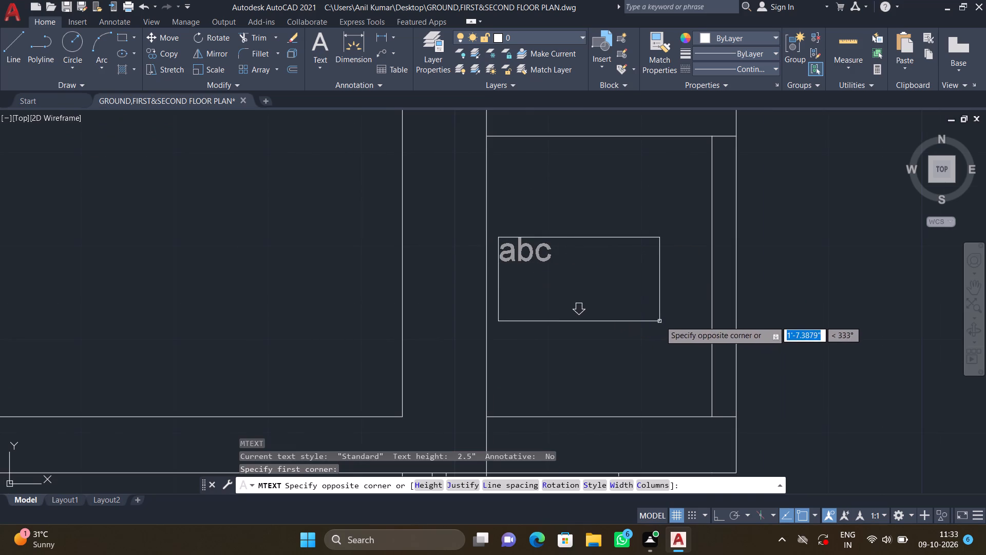
{"action": "left_click", "coordinate": [666, 318]}
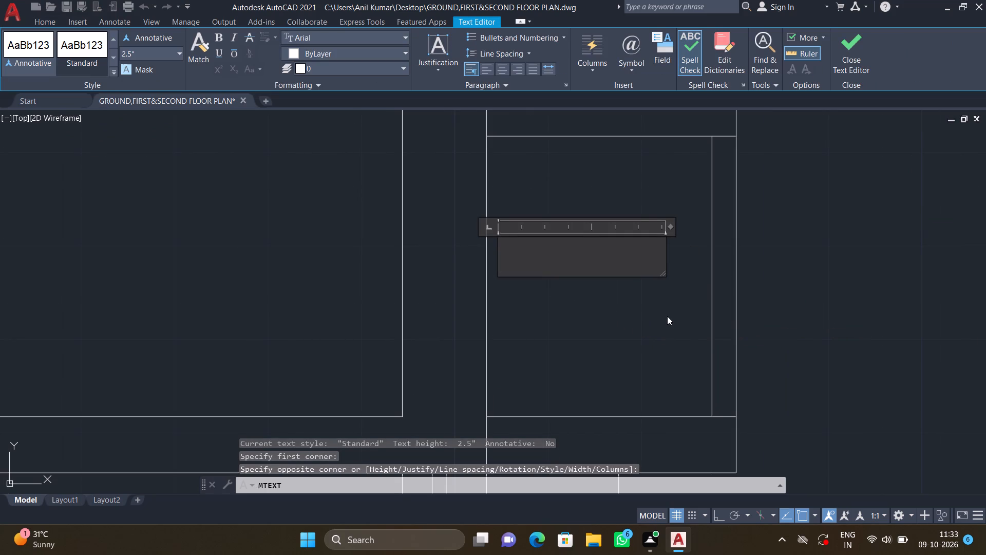
{"action": "type", "text": "PL"}
{"action": "key", "text": "space"}
{"action": "key", "text": "minus"}
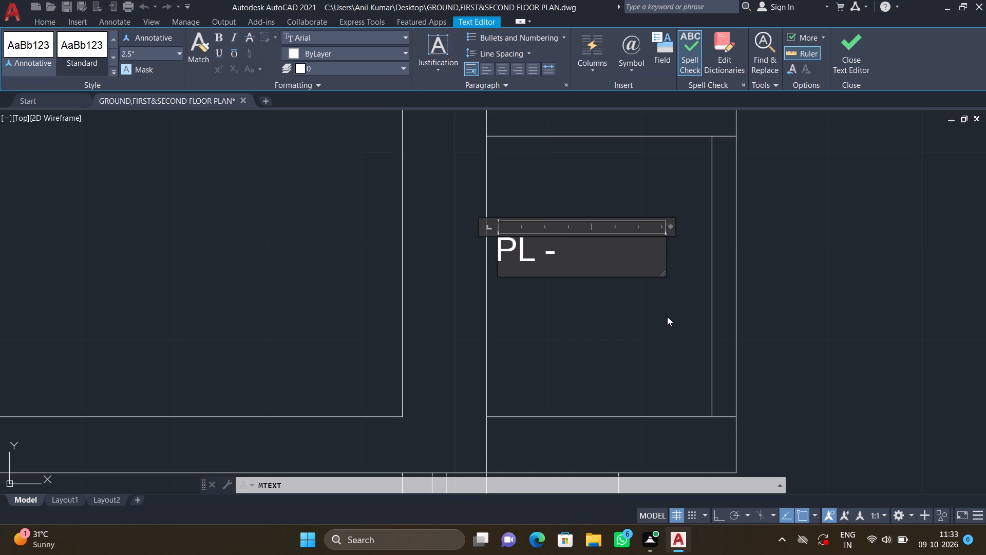
{"action": "key", "text": "s"}
{"action": "key", "text": "h"}
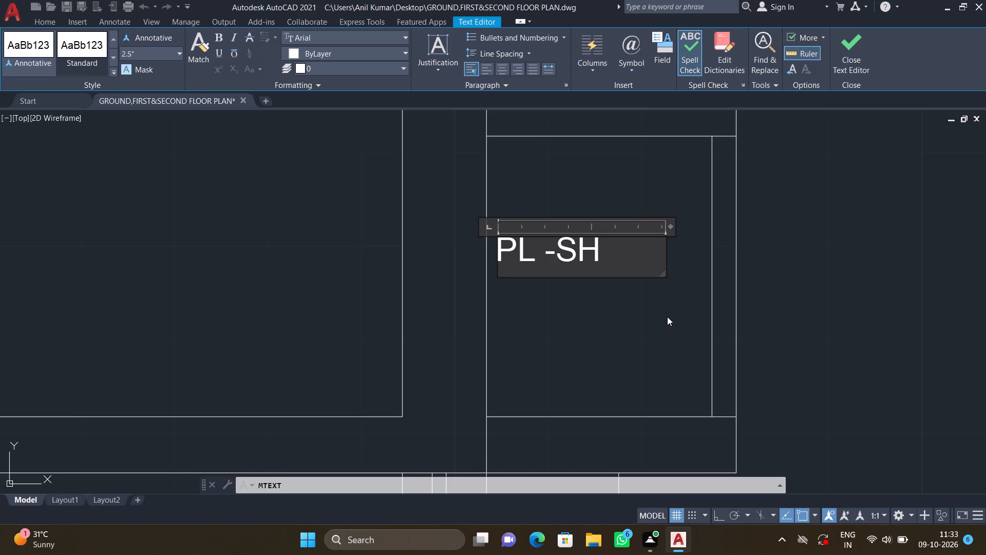
{"action": "key", "text": "minus"}
{"action": "type", "text": "02"}
{"action": "key", "text": "BackSpace"}
{"action": "key", "text": "BackSpace"}
{"action": "key", "text": "BackSpace"}
{"action": "key", "text": "BackSpace"}
{"action": "key", "text": "h"}
{"action": "key", "text": "space"}
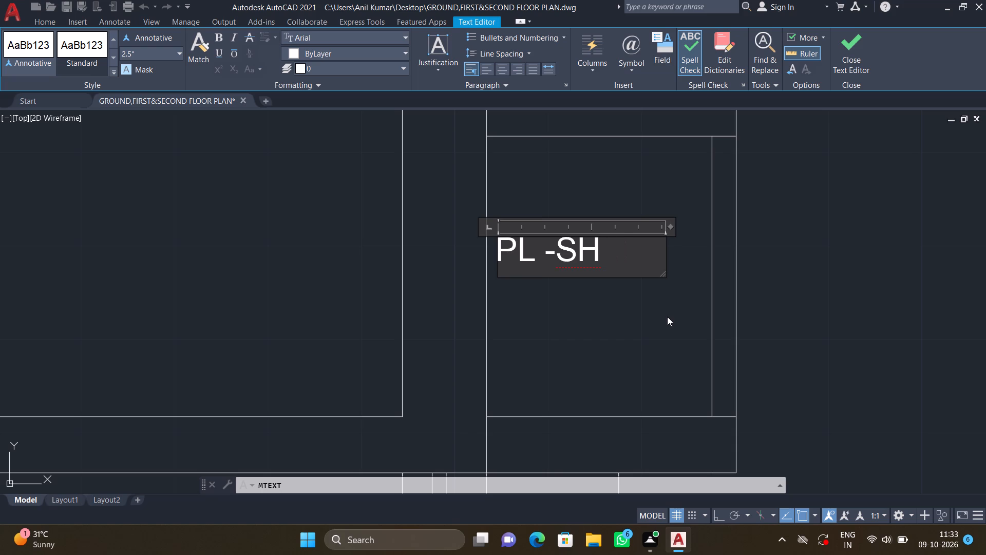
{"action": "key", "text": "minus"}
{"action": "key", "text": "0"}
{"action": "key", "text": "2"}
{"action": "key", "text": "Return"}
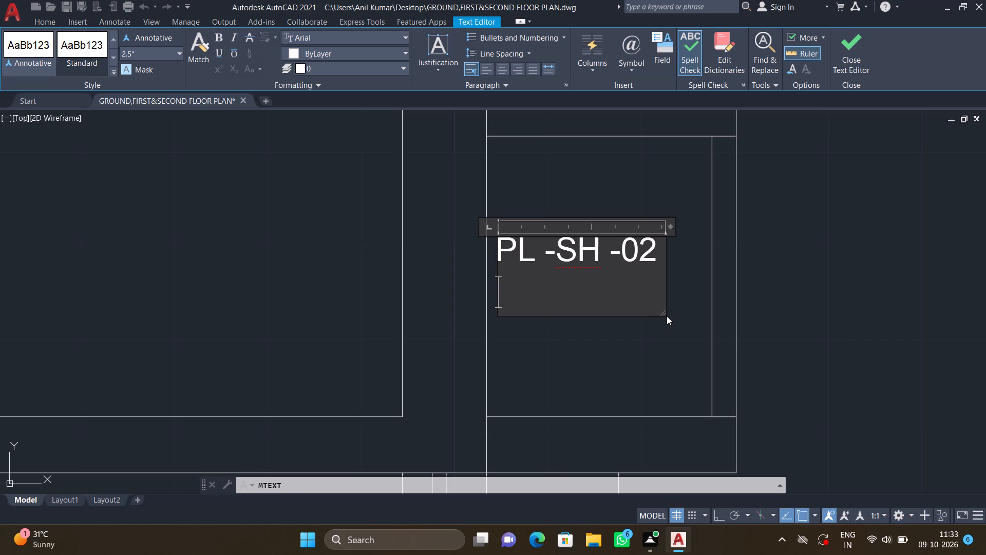
{"action": "key", "text": "Escape"}
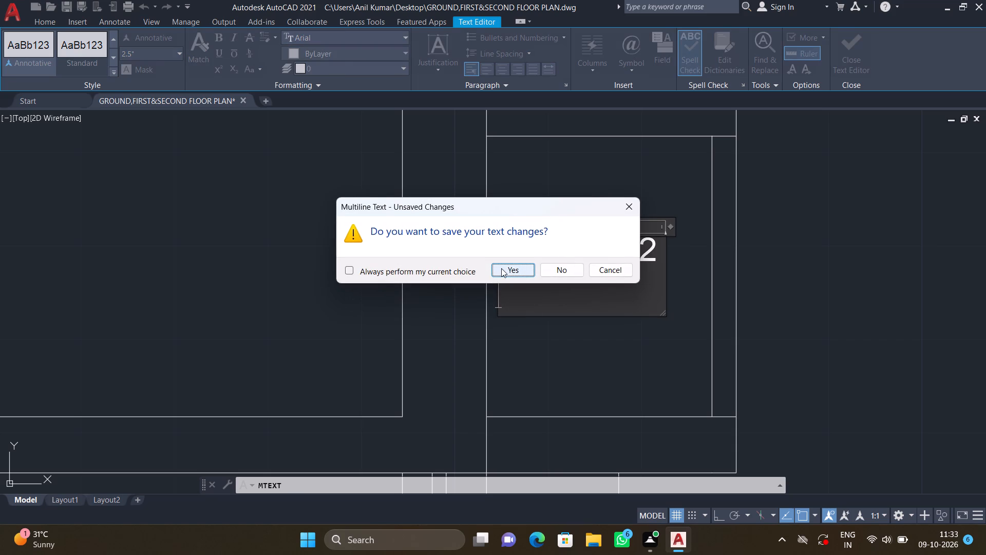
{"action": "left_click", "coordinate": [501, 268]}
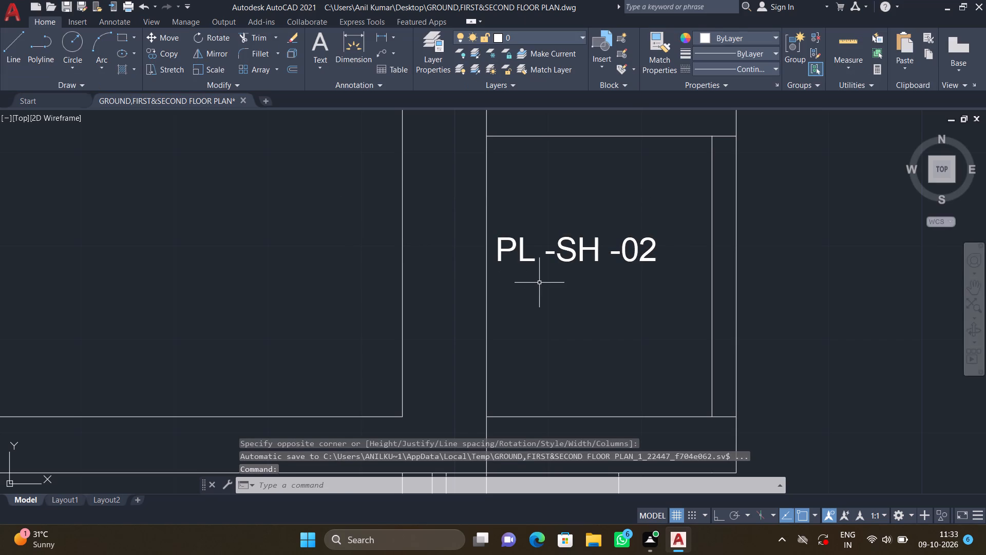
With Ortho on, rotate the "PL -SH -02" label 90 degrees counterclockwise about its upper-left corner to read vertically.
{"action": "type", "text": "RO"}
{"action": "key", "text": "Return"}
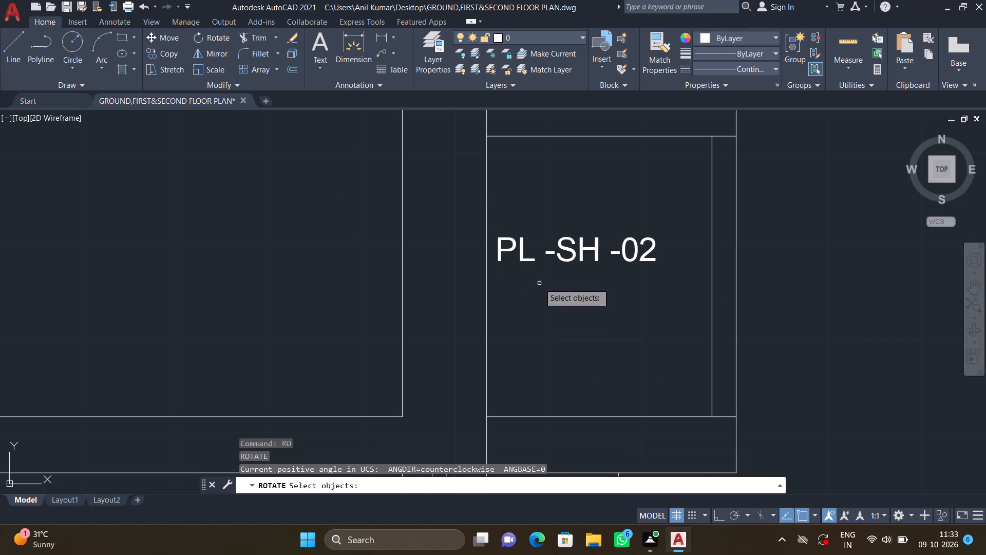
{"action": "key", "text": "F8"}
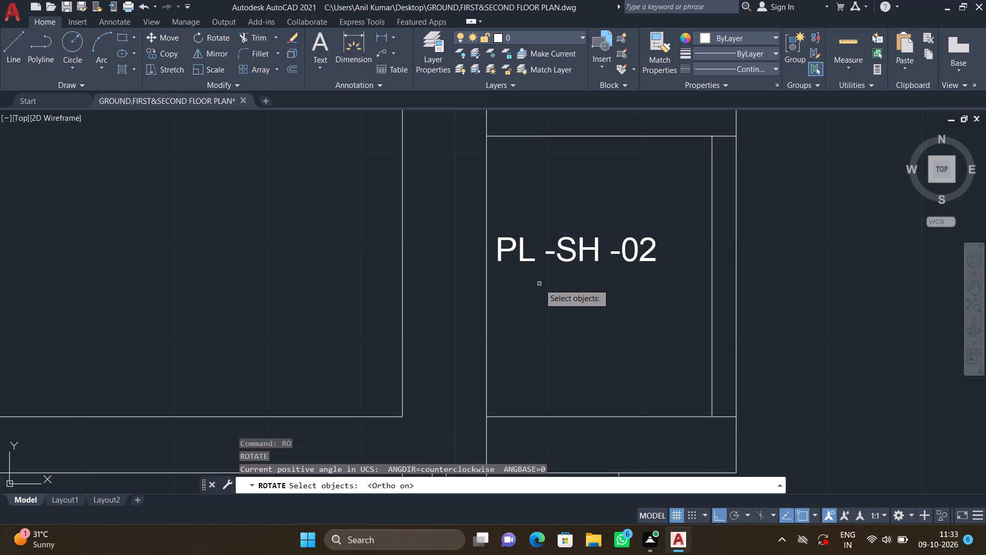
{"action": "left_click", "coordinate": [570, 249]}
{"action": "key", "text": "Return"}
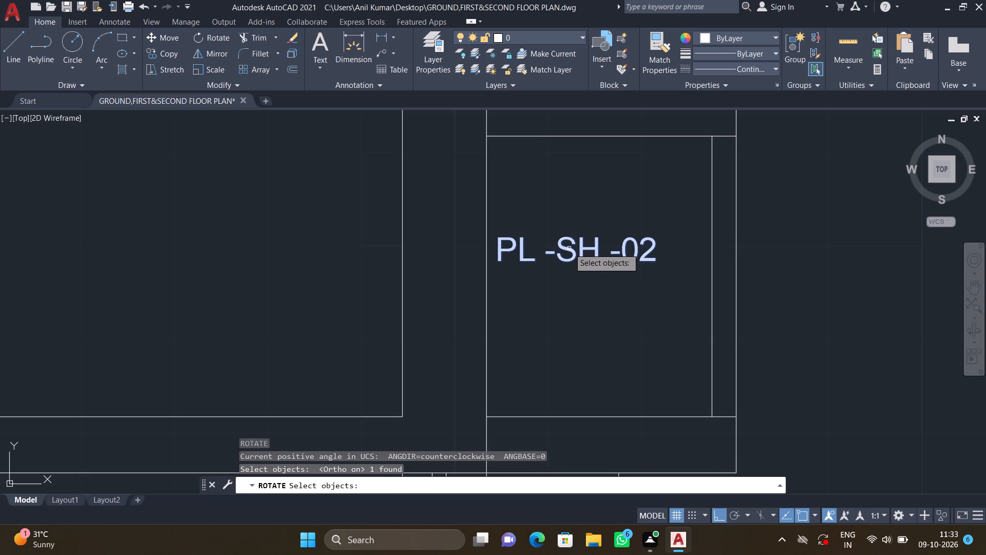
{"action": "left_click", "coordinate": [497, 240]}
{"action": "left_click", "coordinate": [515, 206]}
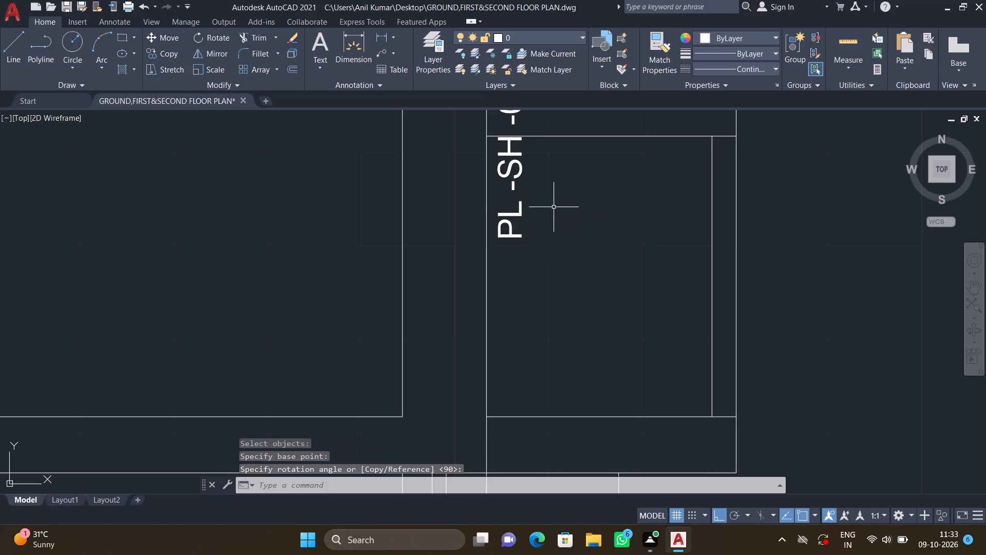
With Ortho off, move the vertical "PL -SH -02" label to the middle of its shaft.
{"action": "key", "text": "F8"}
{"action": "key", "text": "m"}
{"action": "key", "text": "Return"}
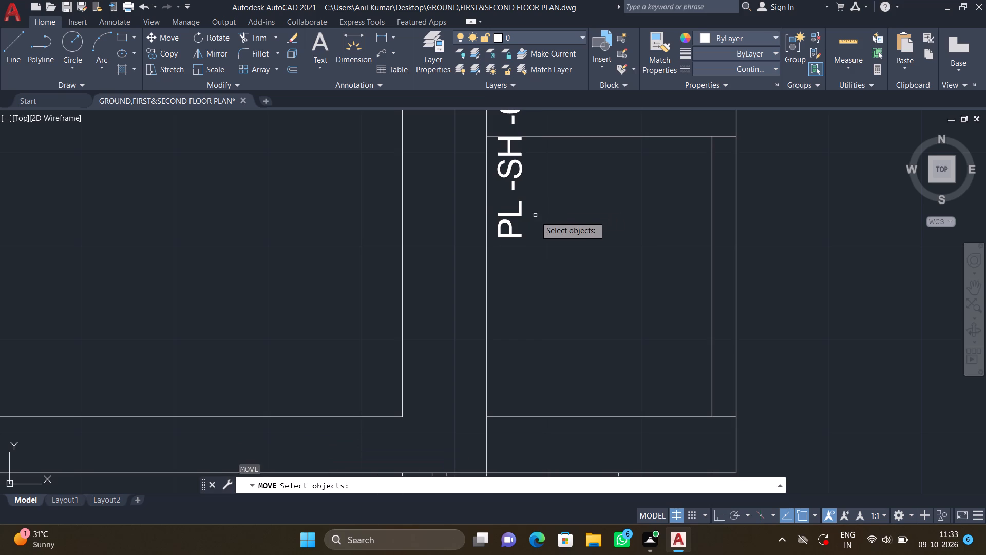
{"action": "left_click", "coordinate": [514, 234]}
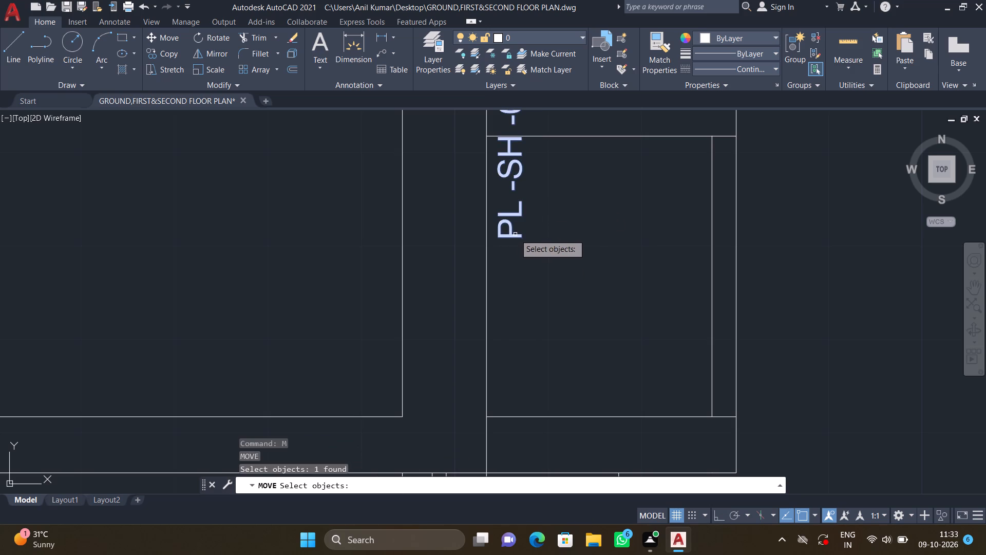
{"action": "key", "text": "Return"}
{"action": "left_click", "coordinate": [495, 233]}
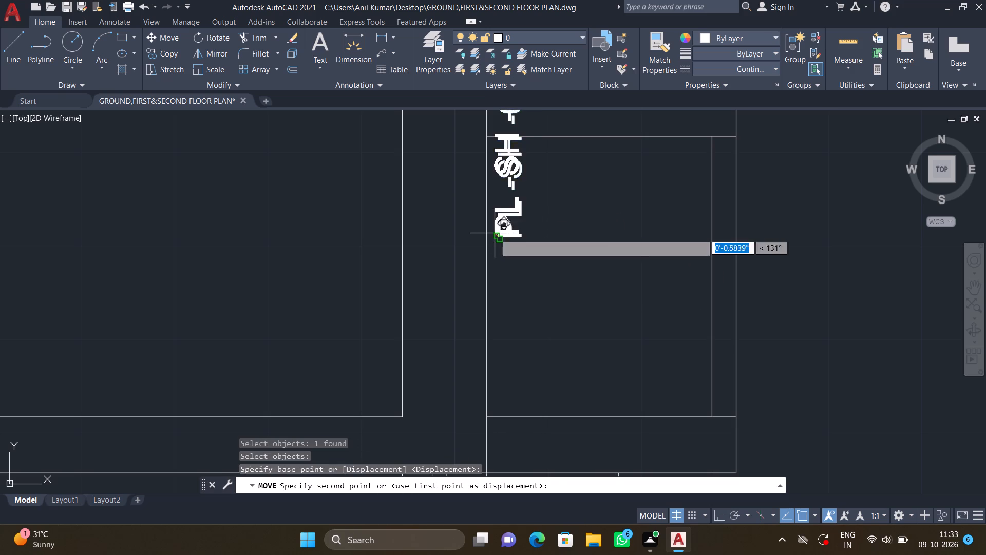
{"action": "left_click", "coordinate": [580, 334]}
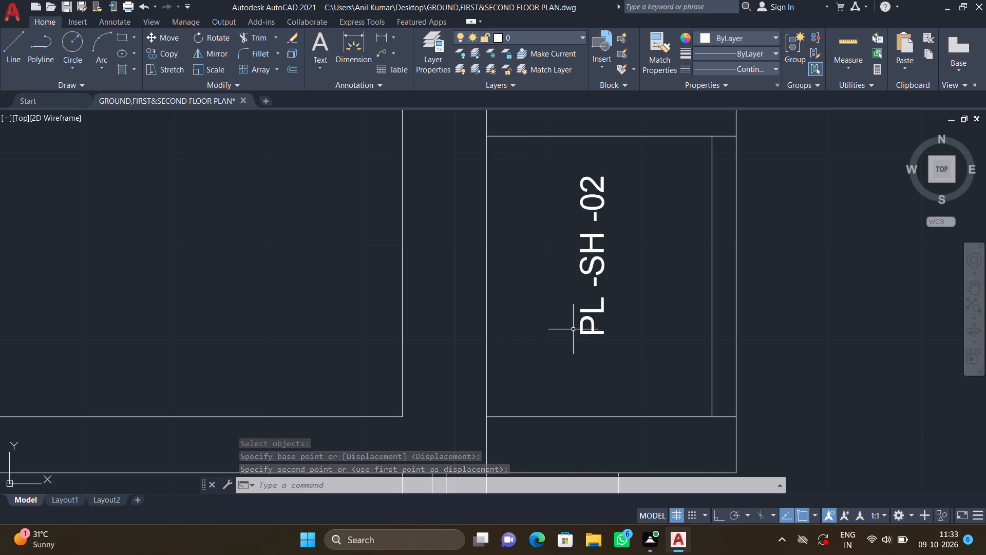
Add a multiline text label "SEATING" in the narrow bay above the small wardrobe in the master toilet's northwest corner, keeping the text.
{"action": "scroll", "coordinate": [573, 329], "scroll_direction": "down", "scroll_amount": 3}
{"action": "middle_click_drag", "start_coordinate": [577, 294], "coordinate": [549, 418]}
{"action": "scroll", "coordinate": [551, 405], "scroll_direction": "down", "scroll_amount": 1}
{"action": "scroll", "coordinate": [549, 347], "scroll_direction": "down", "scroll_amount": 3}
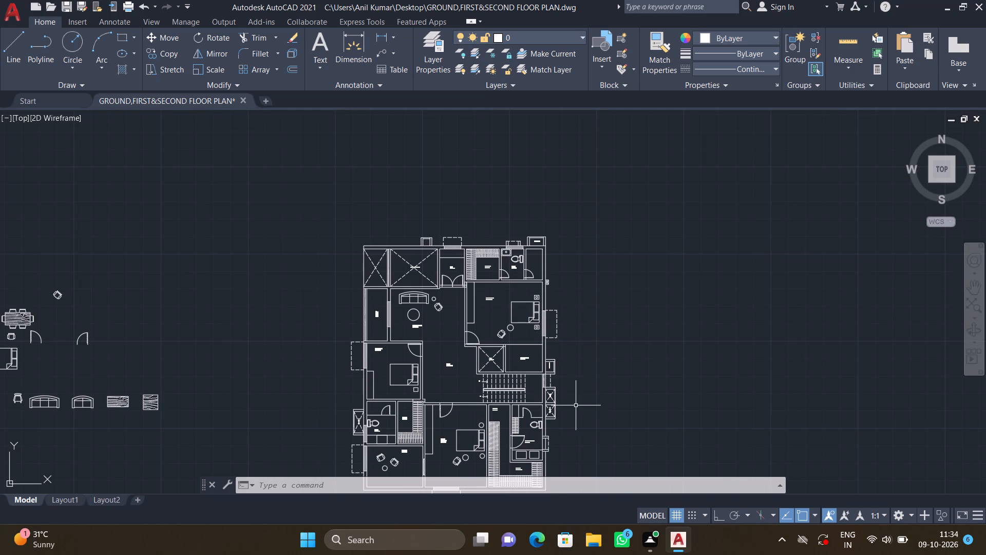
{"action": "middle_click_drag", "start_coordinate": [570, 398], "coordinate": [519, 232]}
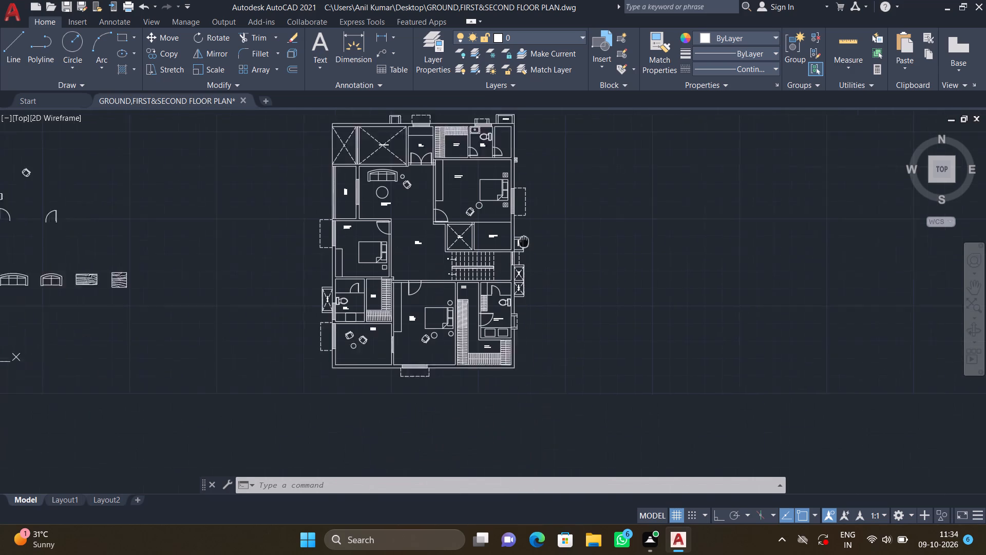
{"action": "middle_click_drag", "start_coordinate": [519, 232], "coordinate": [519, 231]}
{"action": "scroll", "coordinate": [467, 251], "scroll_direction": "up", "scroll_amount": 3}
{"action": "middle_click_drag", "start_coordinate": [467, 248], "coordinate": [567, 282]}
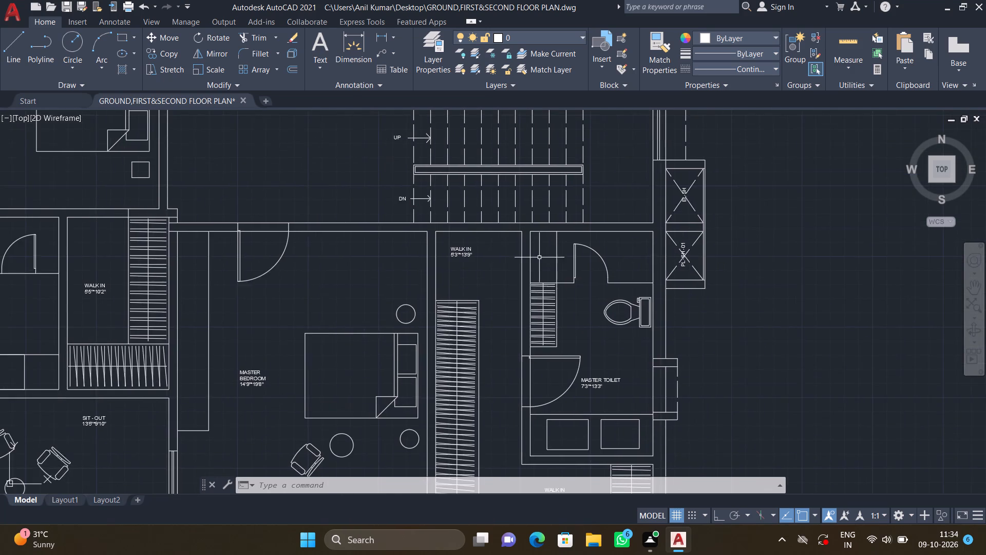
{"action": "scroll", "coordinate": [542, 258], "scroll_direction": "up", "scroll_amount": 3}
{"action": "key", "text": "m"}
{"action": "key", "text": "t"}
{"action": "key", "text": "Return"}
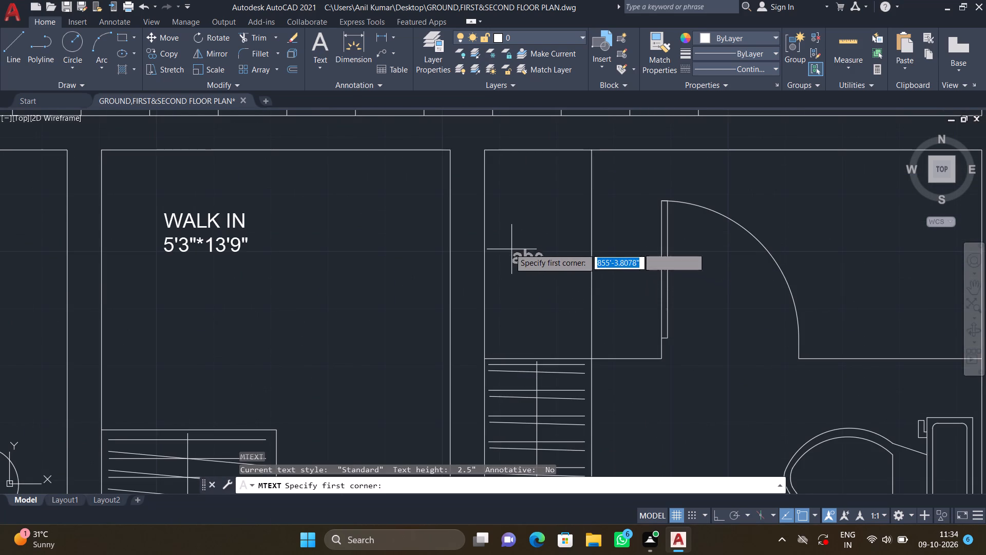
{"action": "scroll", "coordinate": [506, 241], "scroll_direction": "up", "scroll_amount": 2}
{"action": "left_click", "coordinate": [478, 250]}
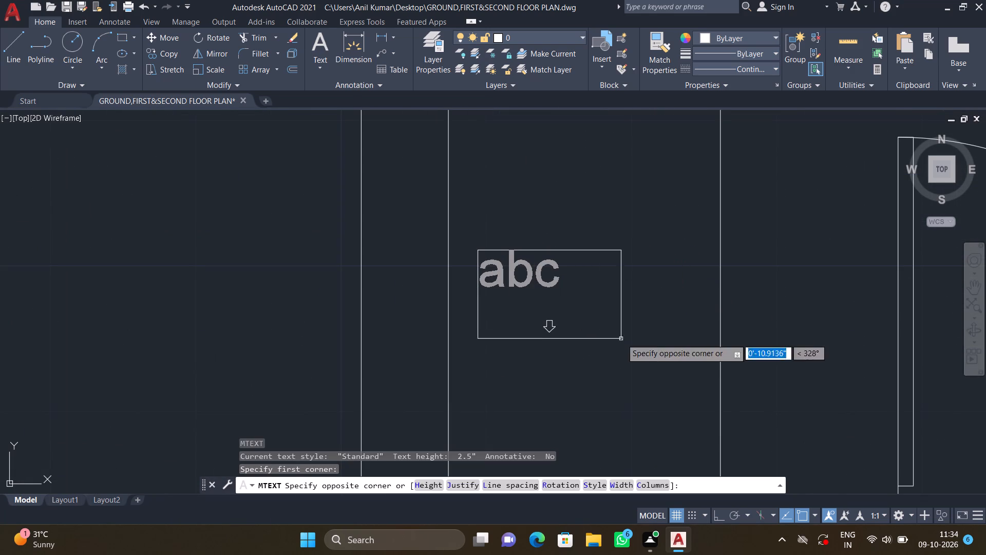
{"action": "left_click", "coordinate": [638, 348]}
{"action": "type", "text": "SE"}
{"action": "type", "text": "ATIN"}
{"action": "key", "text": "g"}
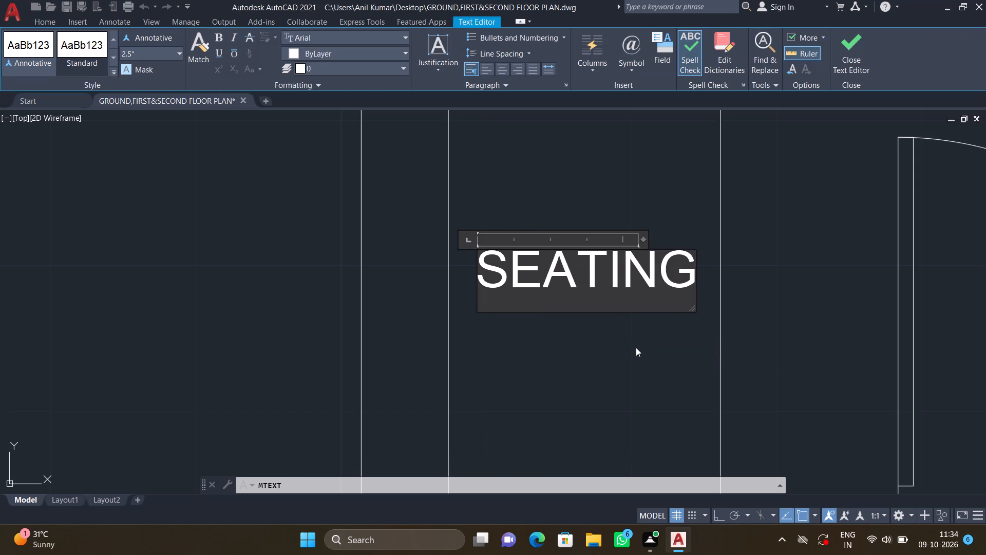
{"action": "key", "text": "Return"}
{"action": "key", "text": "Escape"}
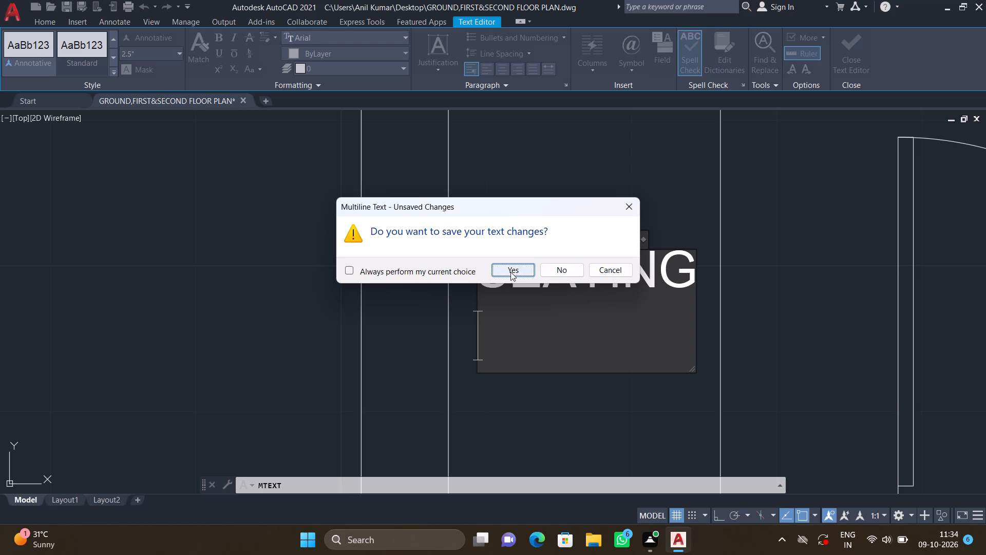
{"action": "left_click", "coordinate": [510, 271]}
With Ortho on, rotate the "SEATING" label 90 degrees counterclockwise about its left end to read vertically.
{"action": "key", "text": "F8"}
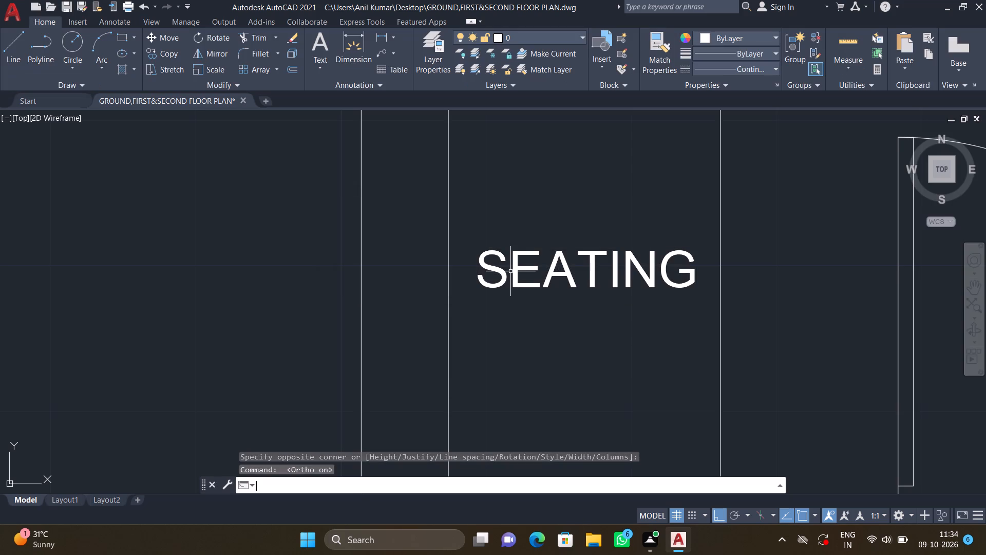
{"action": "type", "text": "RO"}
{"action": "key", "text": "Return"}
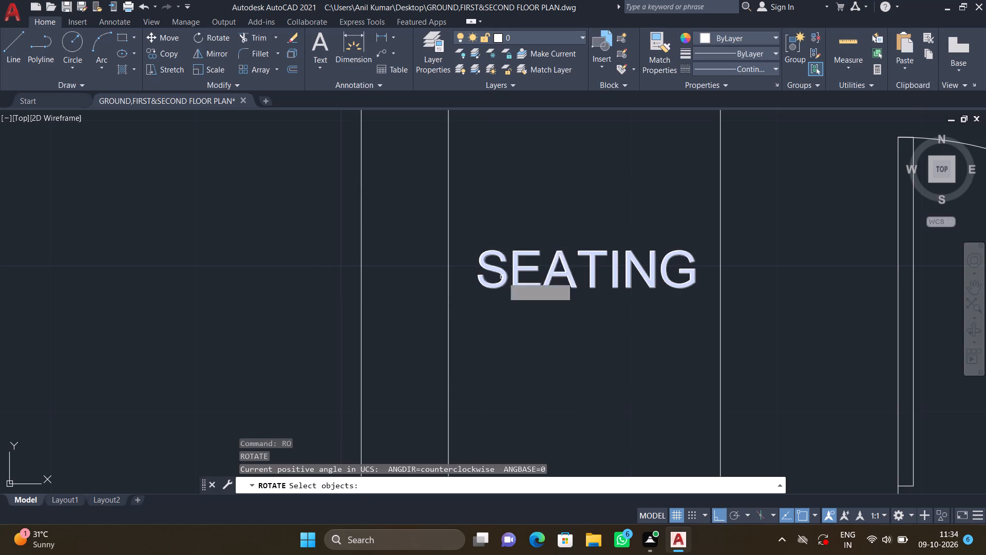
{"action": "left_click", "coordinate": [523, 286]}
{"action": "left_click", "coordinate": [522, 283]}
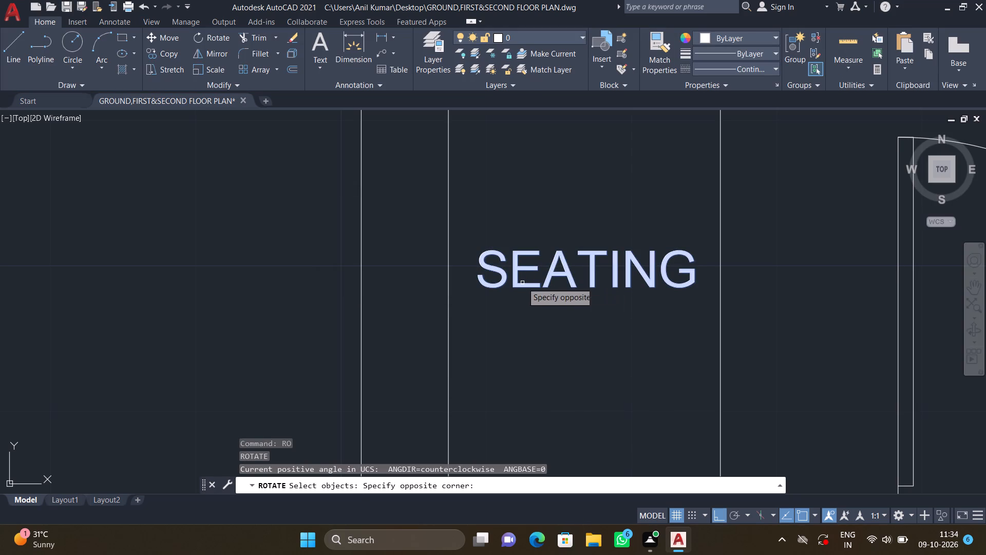
{"action": "key", "text": "Return"}
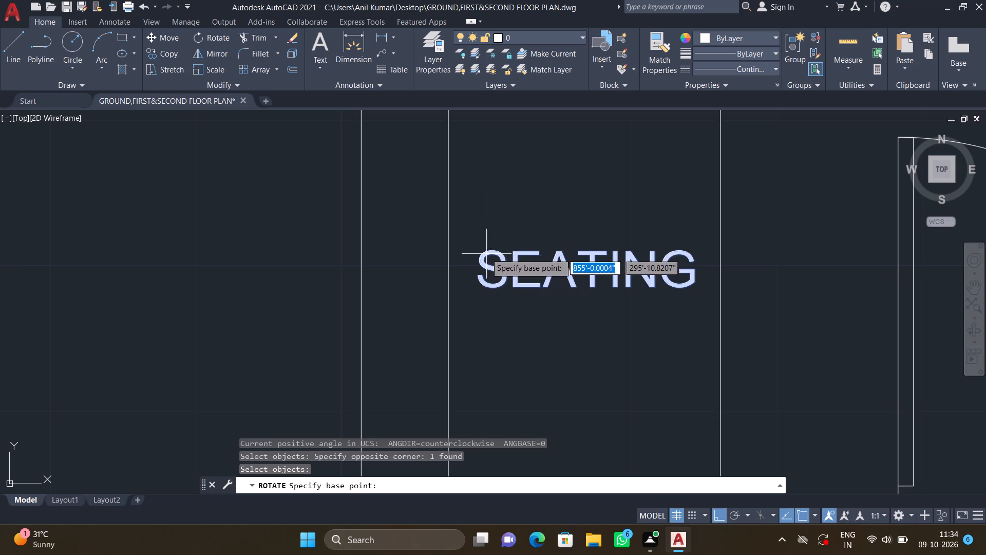
{"action": "double_click", "coordinate": [485, 253]}
{"action": "left_click", "coordinate": [481, 225]}
{"action": "scroll", "coordinate": [521, 206], "scroll_direction": "down", "scroll_amount": 2}
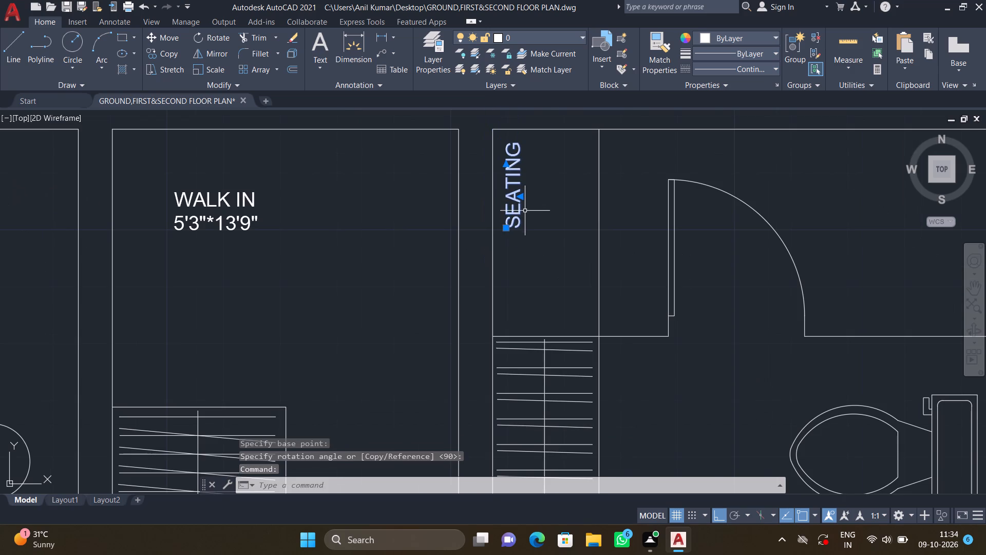
{"action": "key", "text": "Escape"}
With Ortho off, move the vertical "SEATING" label to the middle of its narrow bay beside the walk-in.
{"action": "middle_click_drag", "start_coordinate": [527, 213], "coordinate": [532, 239]}
{"action": "key", "text": "m"}
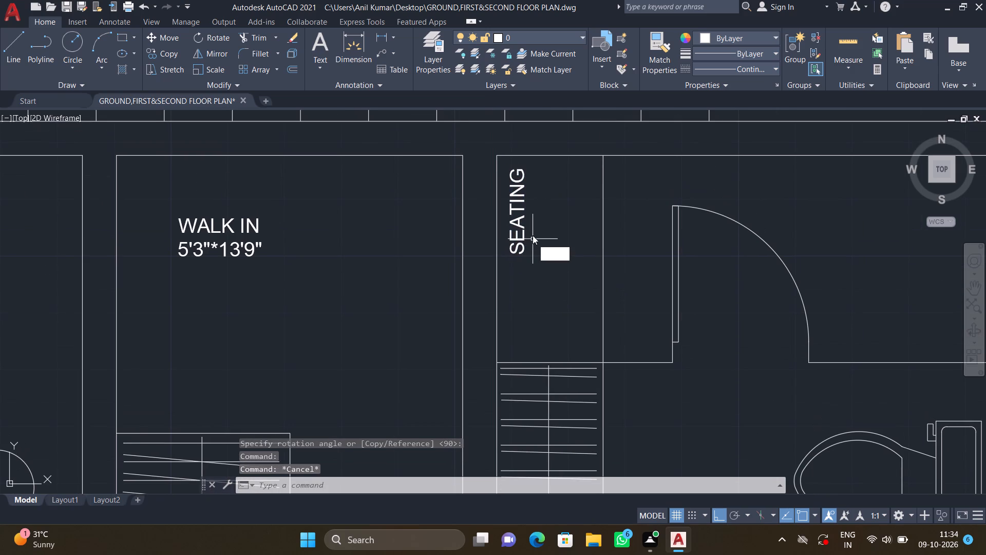
{"action": "key", "text": "Return"}
{"action": "key", "text": "F8"}
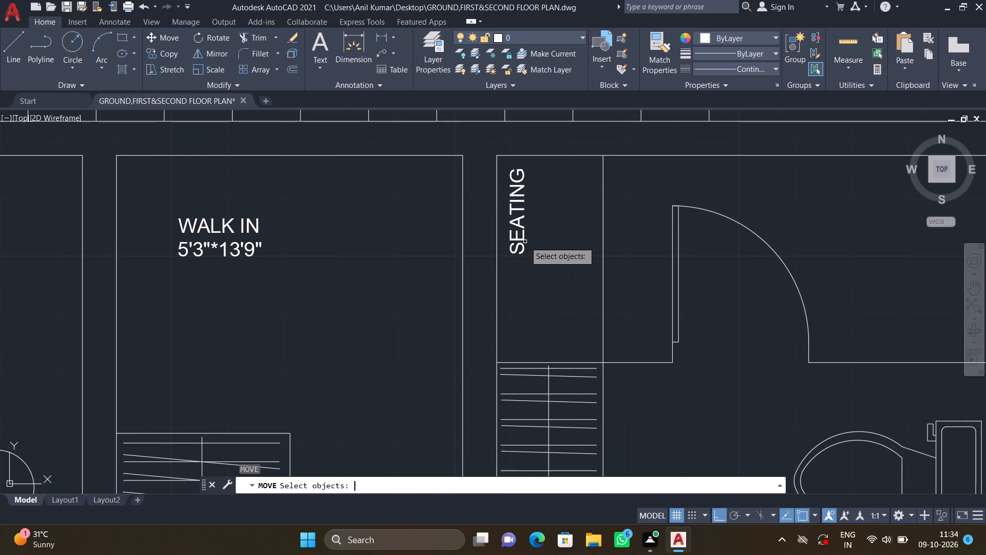
{"action": "left_click", "coordinate": [514, 249]}
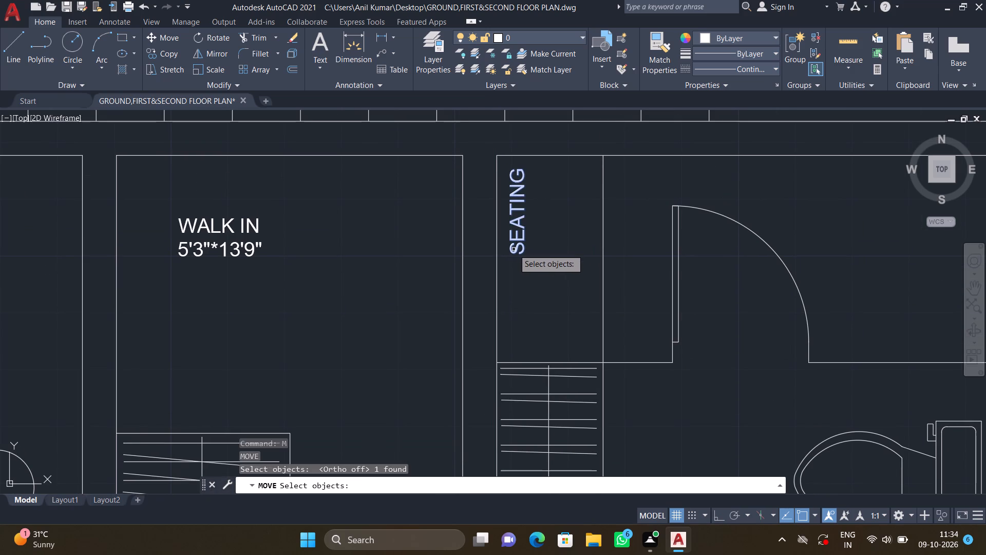
{"action": "key", "text": "Return"}
{"action": "scroll", "coordinate": [515, 257], "scroll_direction": "up", "scroll_amount": 1}
{"action": "left_click", "coordinate": [511, 249]}
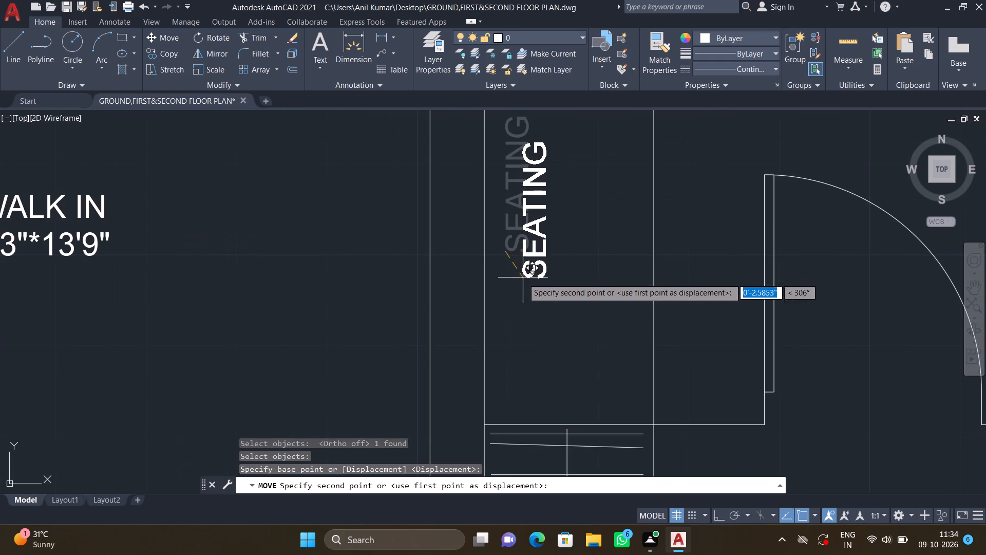
{"action": "left_click", "coordinate": [548, 326]}
Look over the whole floor plan, from the master suite up to the north rooms, for spaces still needing labels.
{"action": "scroll", "coordinate": [532, 295], "scroll_direction": "down", "scroll_amount": 1}
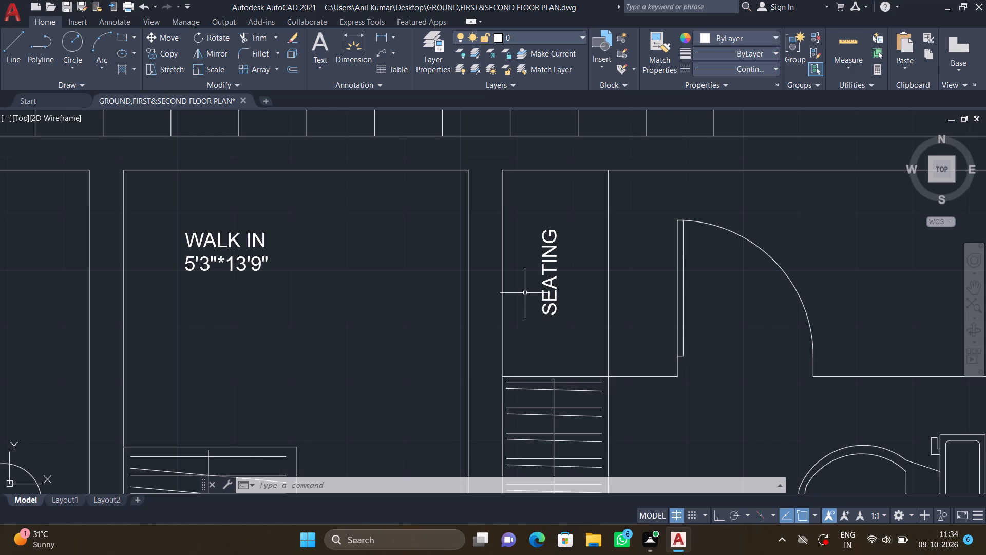
{"action": "scroll", "coordinate": [525, 293], "scroll_direction": "down", "scroll_amount": 2}
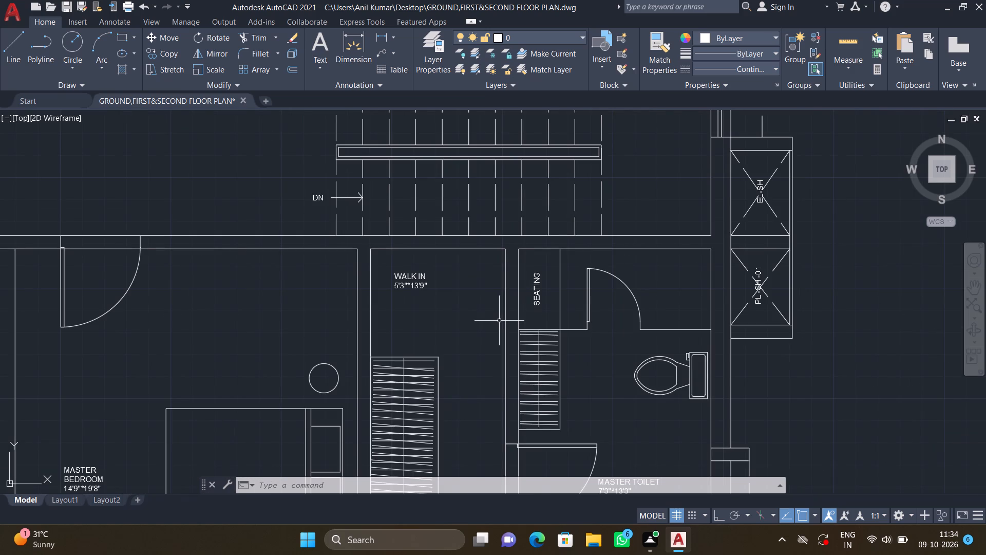
{"action": "scroll", "coordinate": [496, 338], "scroll_direction": "down", "scroll_amount": 1}
{"action": "middle_click_drag", "start_coordinate": [497, 336], "coordinate": [556, 301]}
{"action": "scroll", "coordinate": [556, 308], "scroll_direction": "down", "scroll_amount": 1}
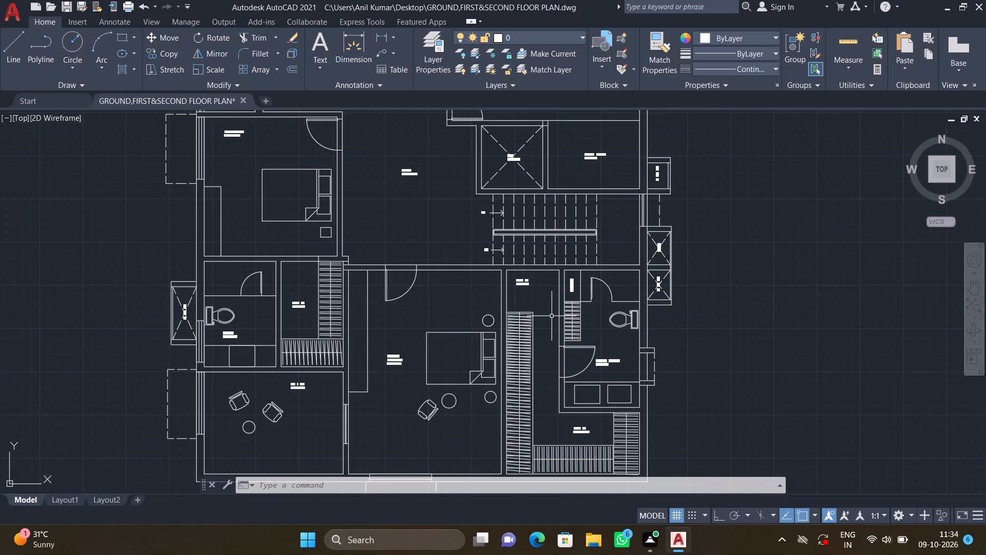
{"action": "scroll", "coordinate": [552, 317], "scroll_direction": "down", "scroll_amount": 1}
{"action": "middle_click_drag", "start_coordinate": [488, 223], "coordinate": [469, 276]}
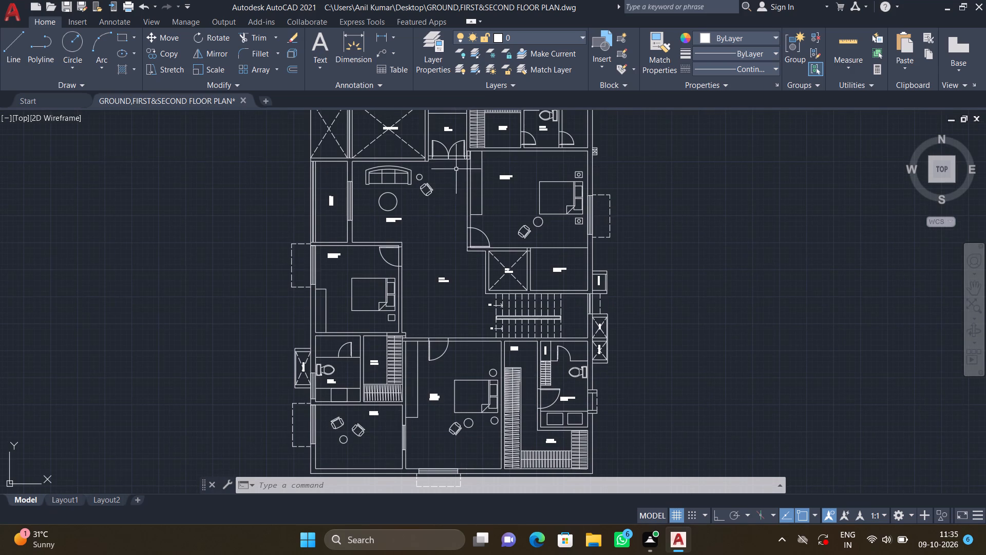
{"action": "middle_click_drag", "start_coordinate": [440, 185], "coordinate": [450, 258]}
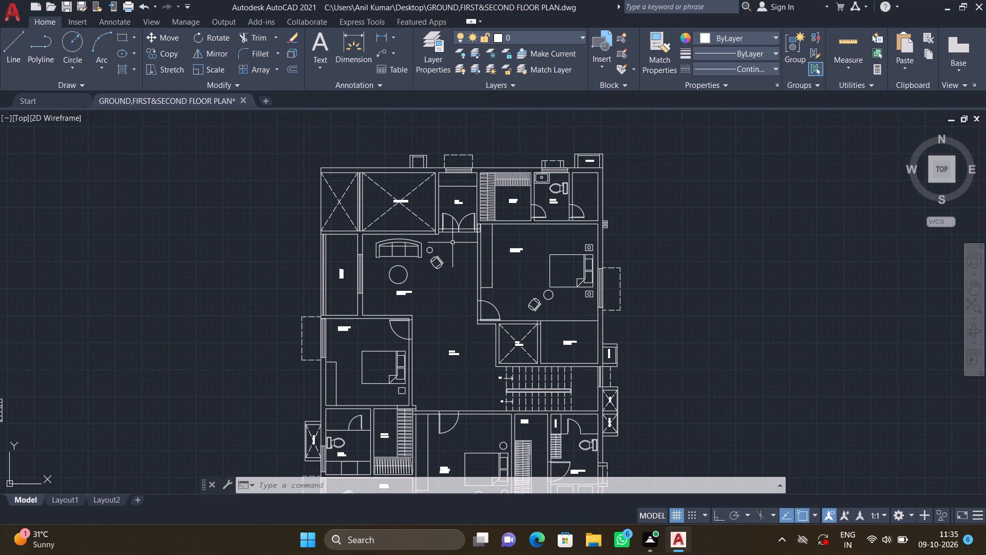